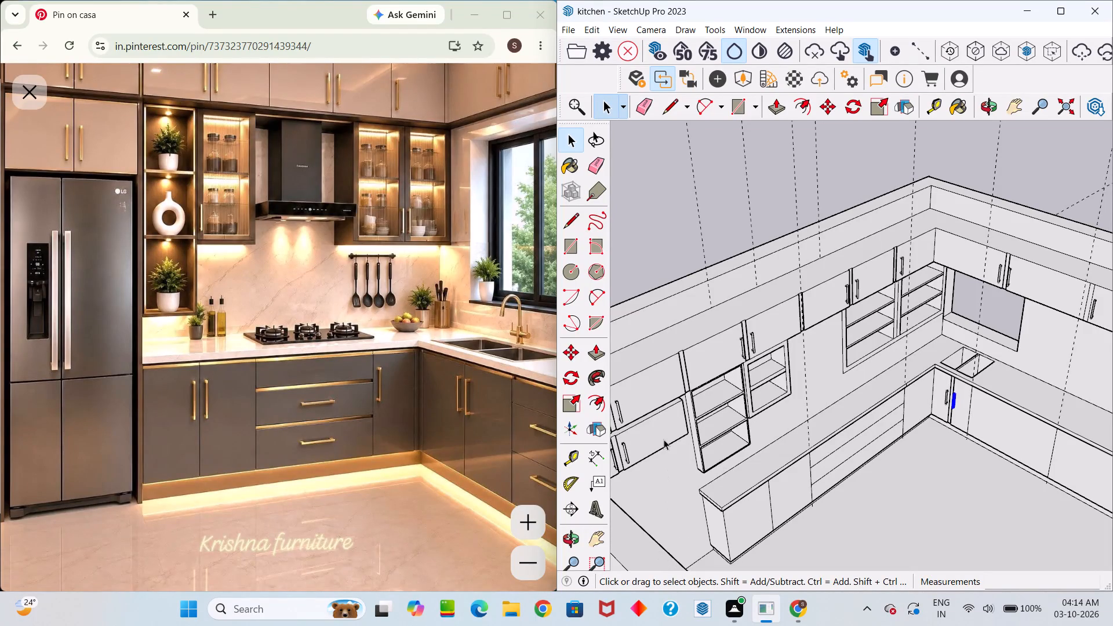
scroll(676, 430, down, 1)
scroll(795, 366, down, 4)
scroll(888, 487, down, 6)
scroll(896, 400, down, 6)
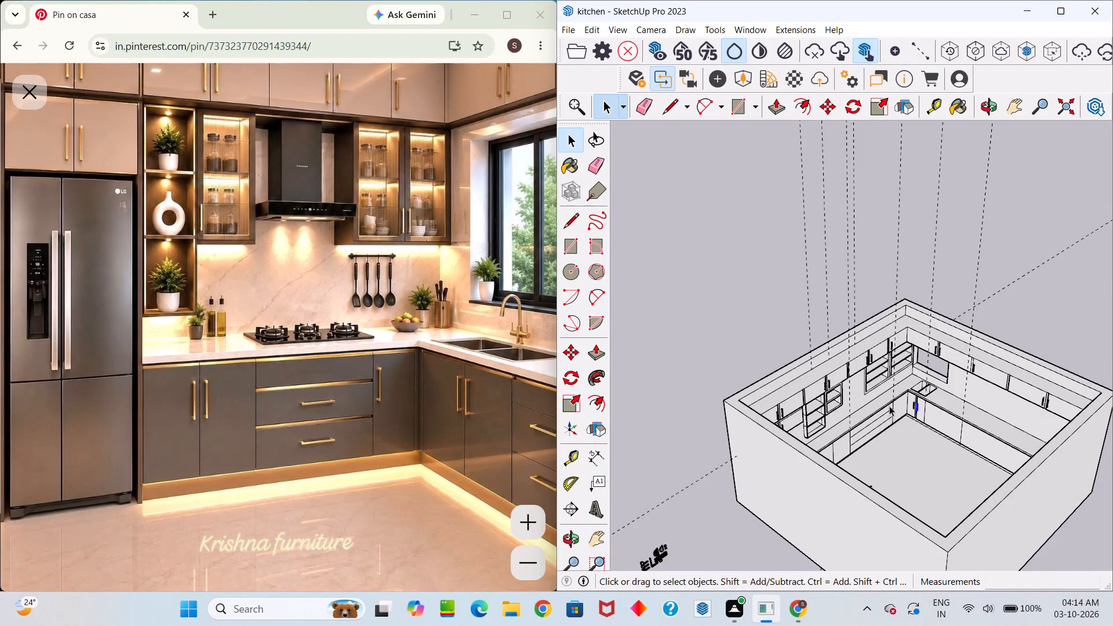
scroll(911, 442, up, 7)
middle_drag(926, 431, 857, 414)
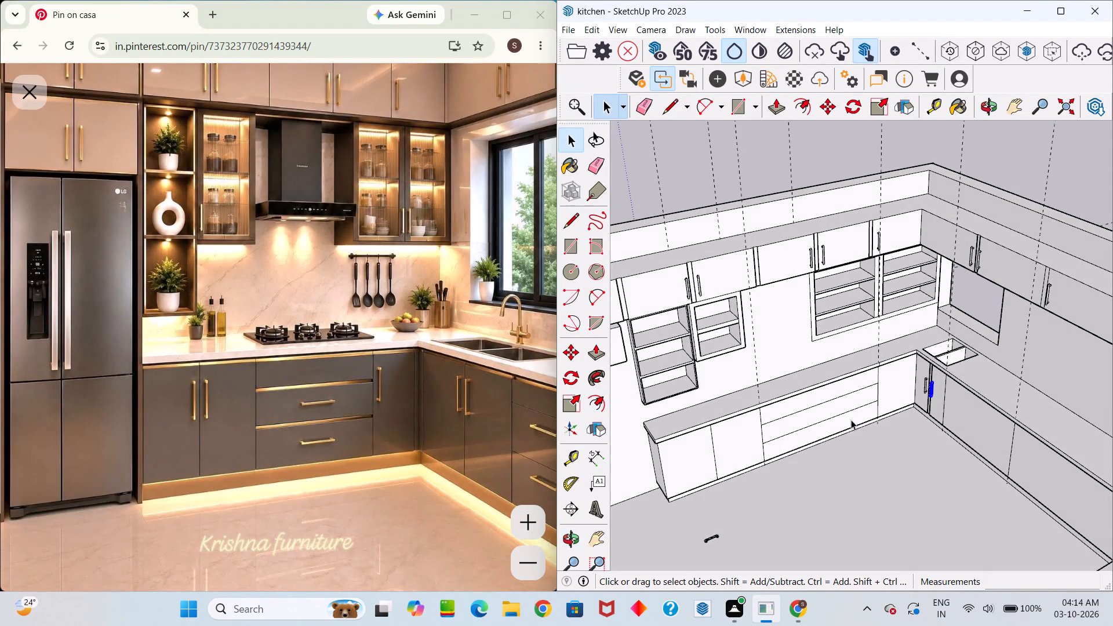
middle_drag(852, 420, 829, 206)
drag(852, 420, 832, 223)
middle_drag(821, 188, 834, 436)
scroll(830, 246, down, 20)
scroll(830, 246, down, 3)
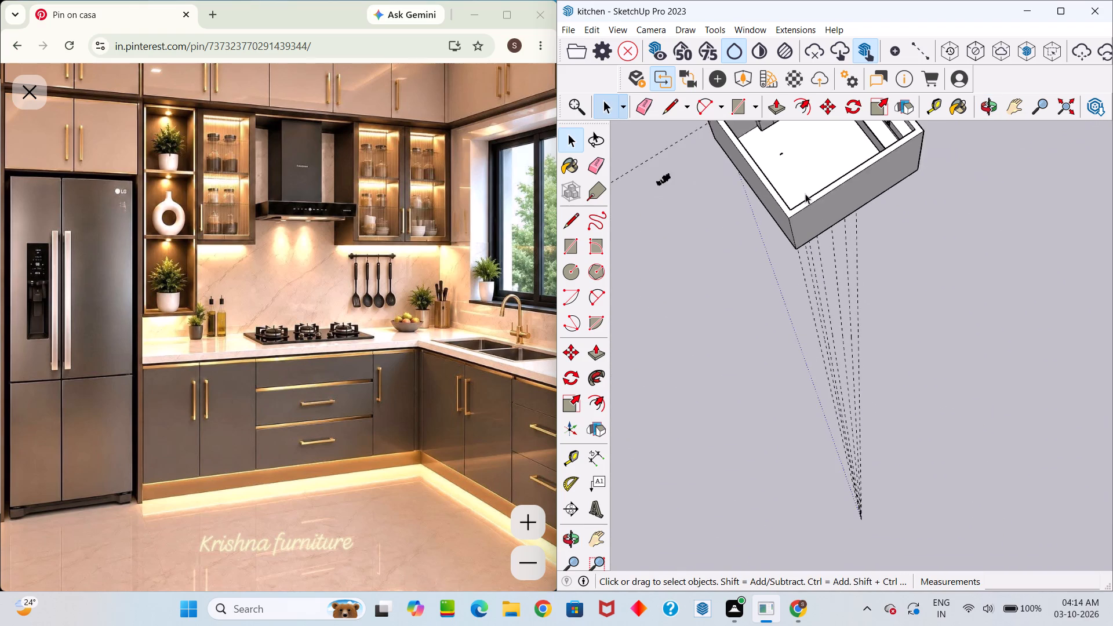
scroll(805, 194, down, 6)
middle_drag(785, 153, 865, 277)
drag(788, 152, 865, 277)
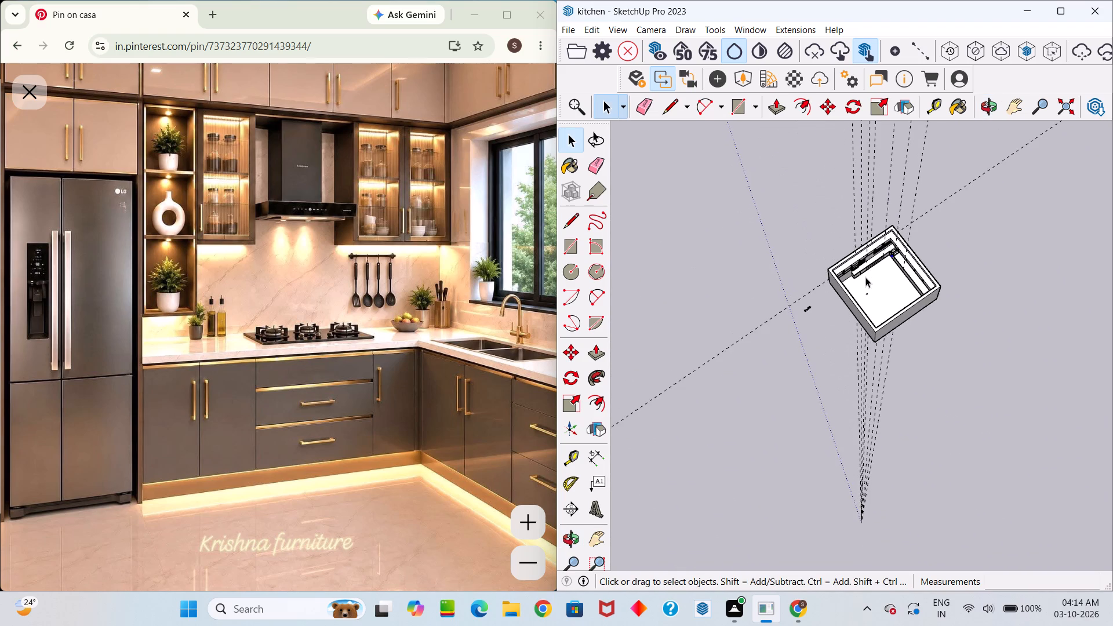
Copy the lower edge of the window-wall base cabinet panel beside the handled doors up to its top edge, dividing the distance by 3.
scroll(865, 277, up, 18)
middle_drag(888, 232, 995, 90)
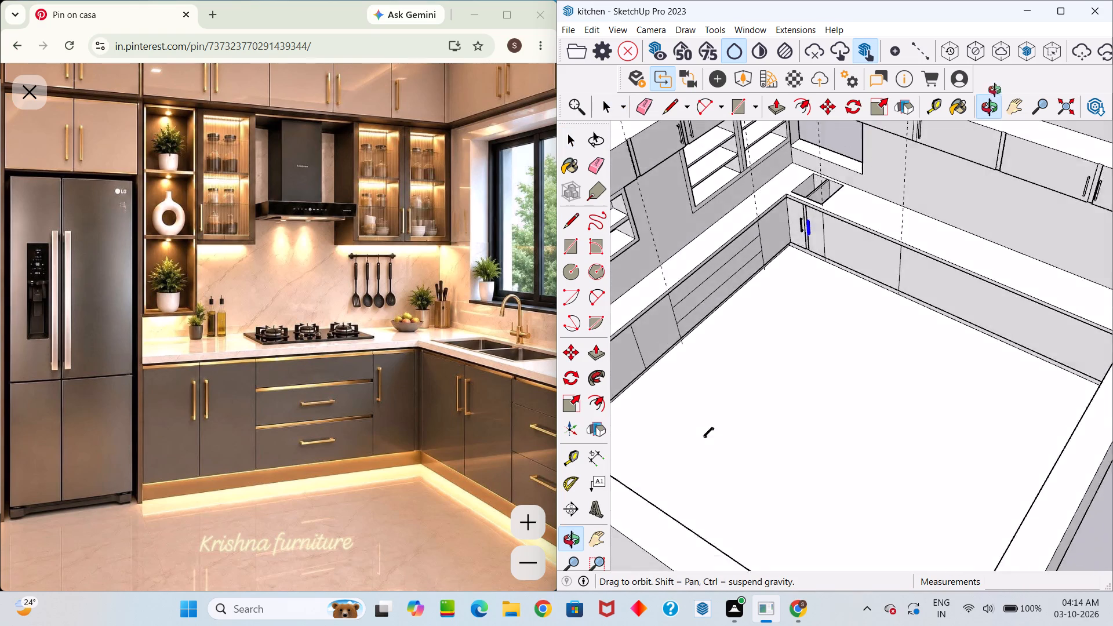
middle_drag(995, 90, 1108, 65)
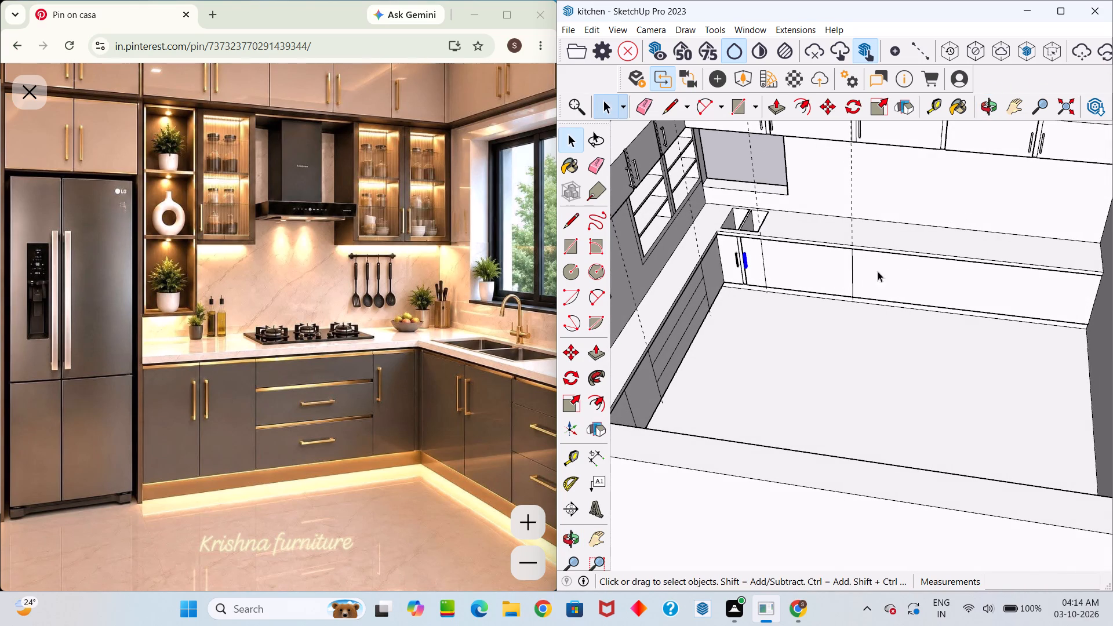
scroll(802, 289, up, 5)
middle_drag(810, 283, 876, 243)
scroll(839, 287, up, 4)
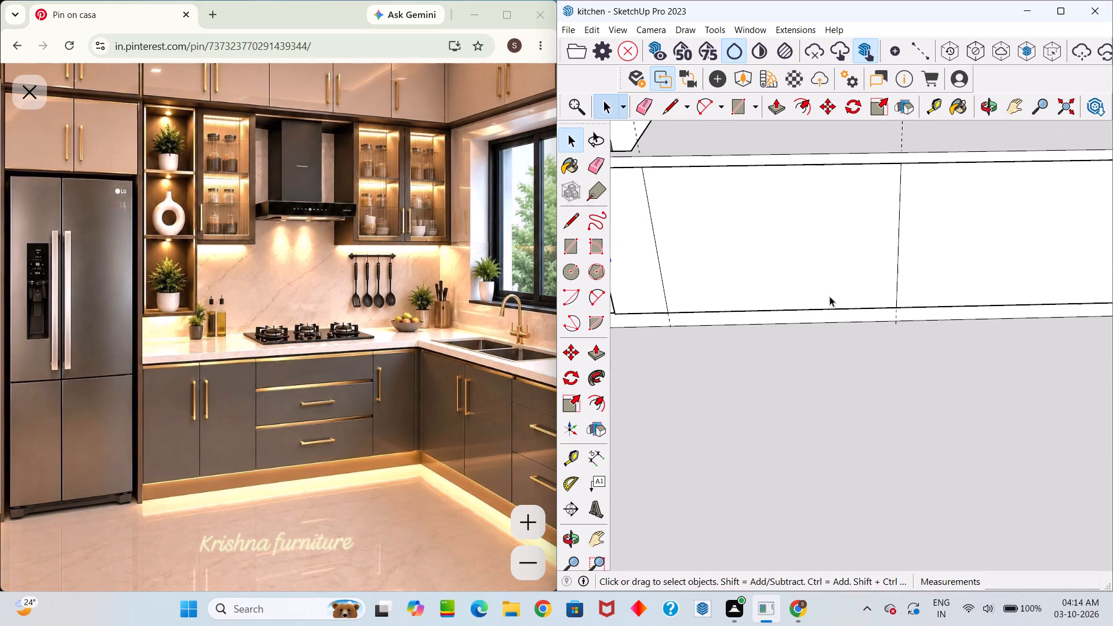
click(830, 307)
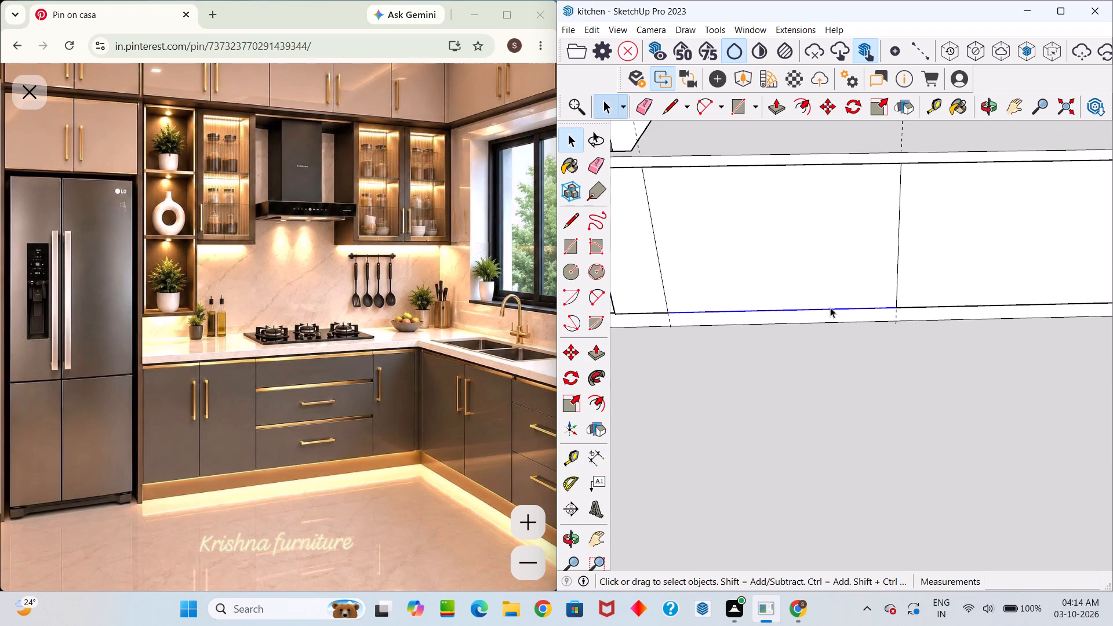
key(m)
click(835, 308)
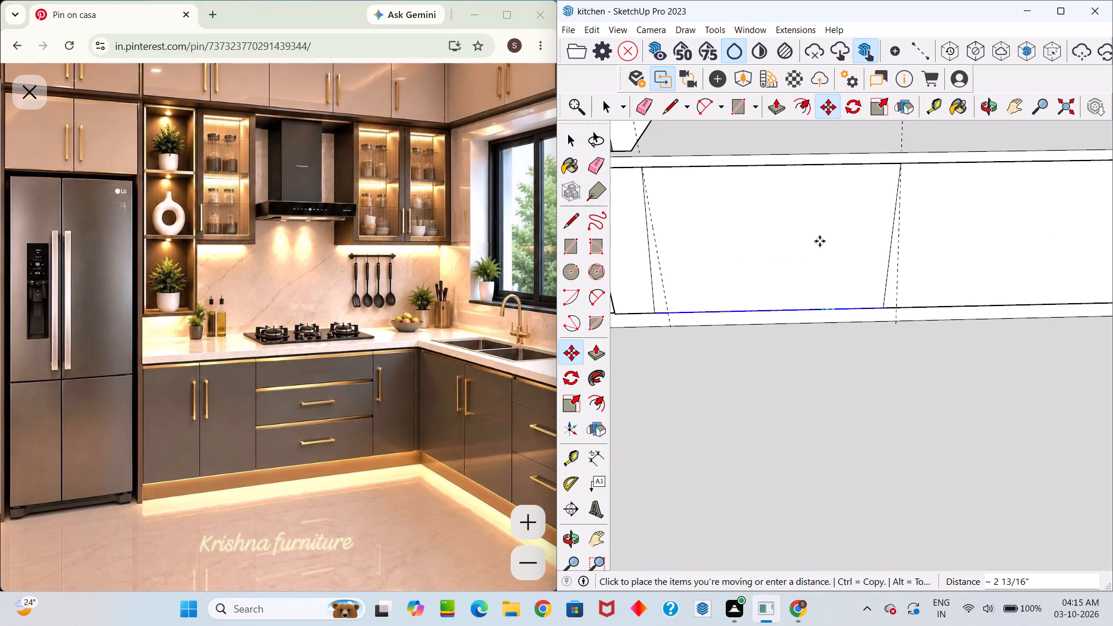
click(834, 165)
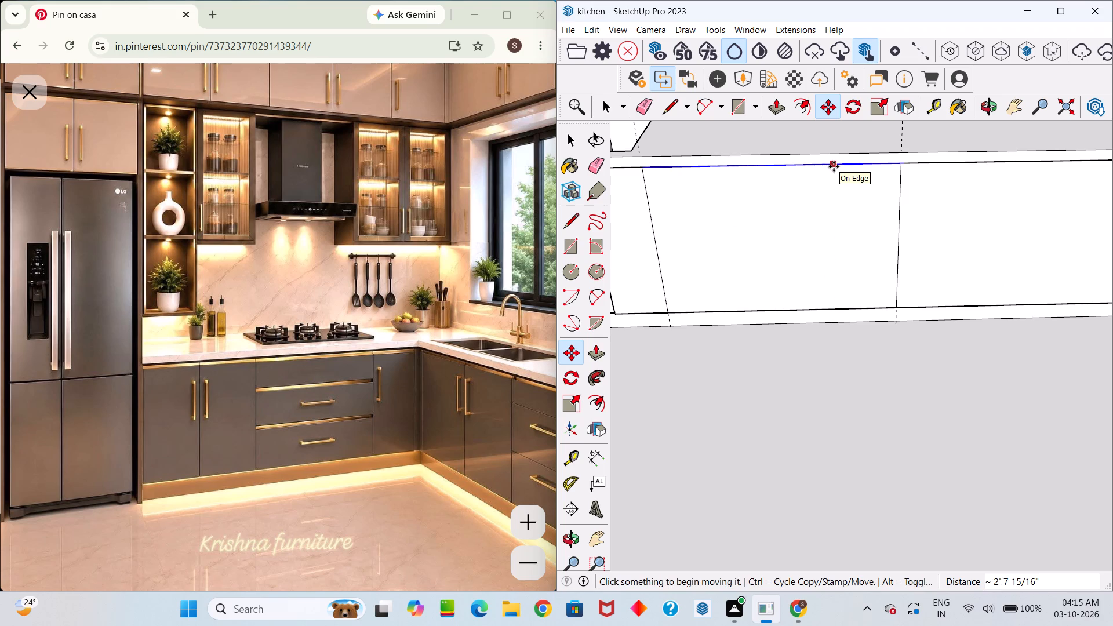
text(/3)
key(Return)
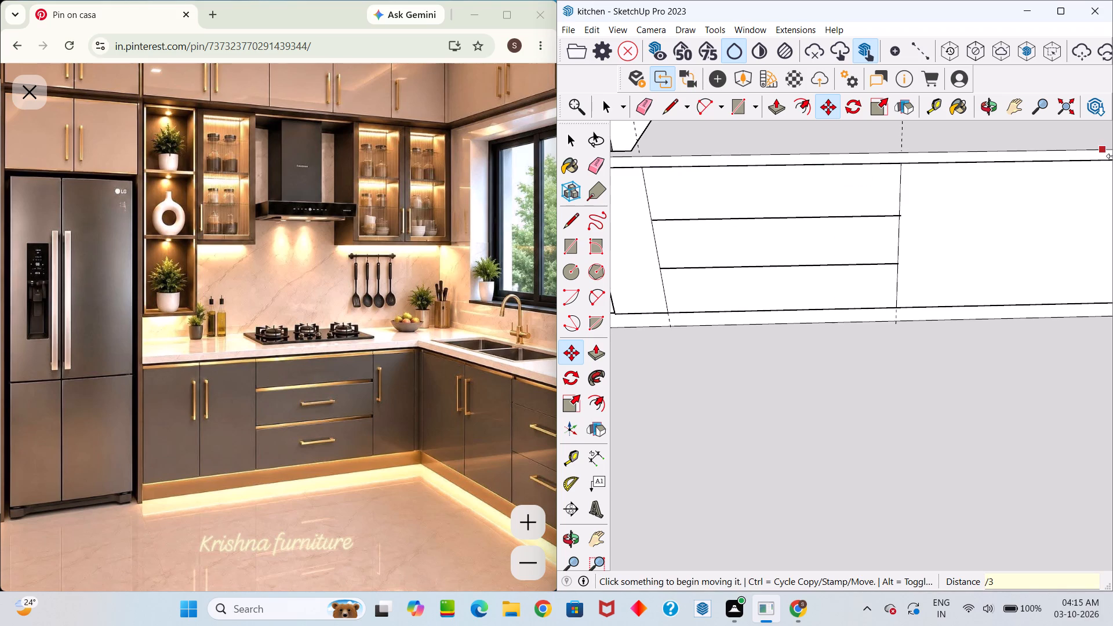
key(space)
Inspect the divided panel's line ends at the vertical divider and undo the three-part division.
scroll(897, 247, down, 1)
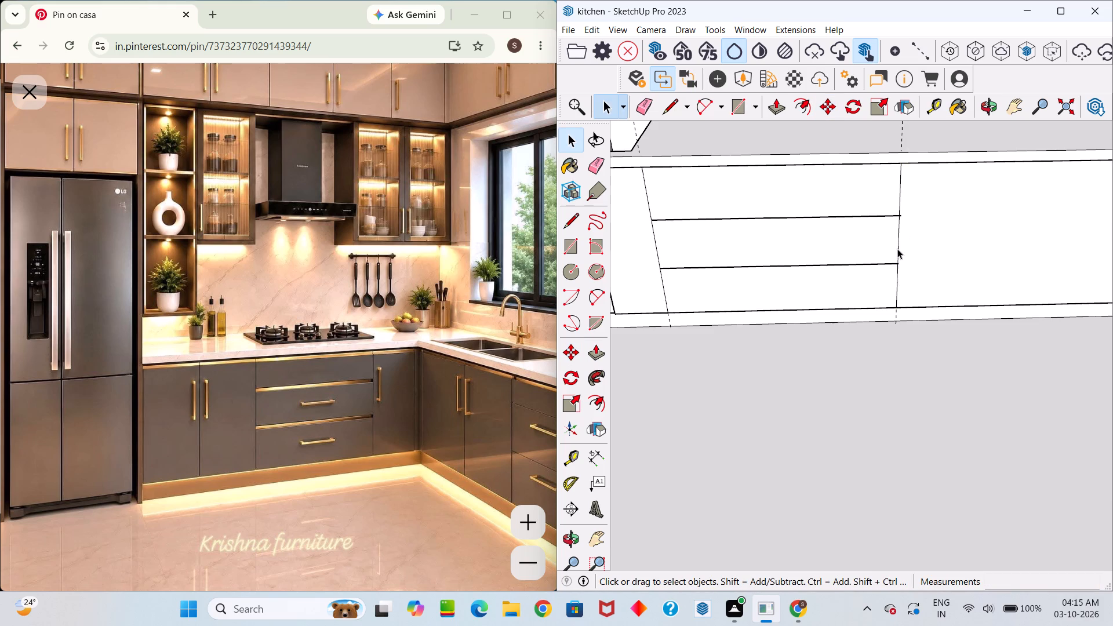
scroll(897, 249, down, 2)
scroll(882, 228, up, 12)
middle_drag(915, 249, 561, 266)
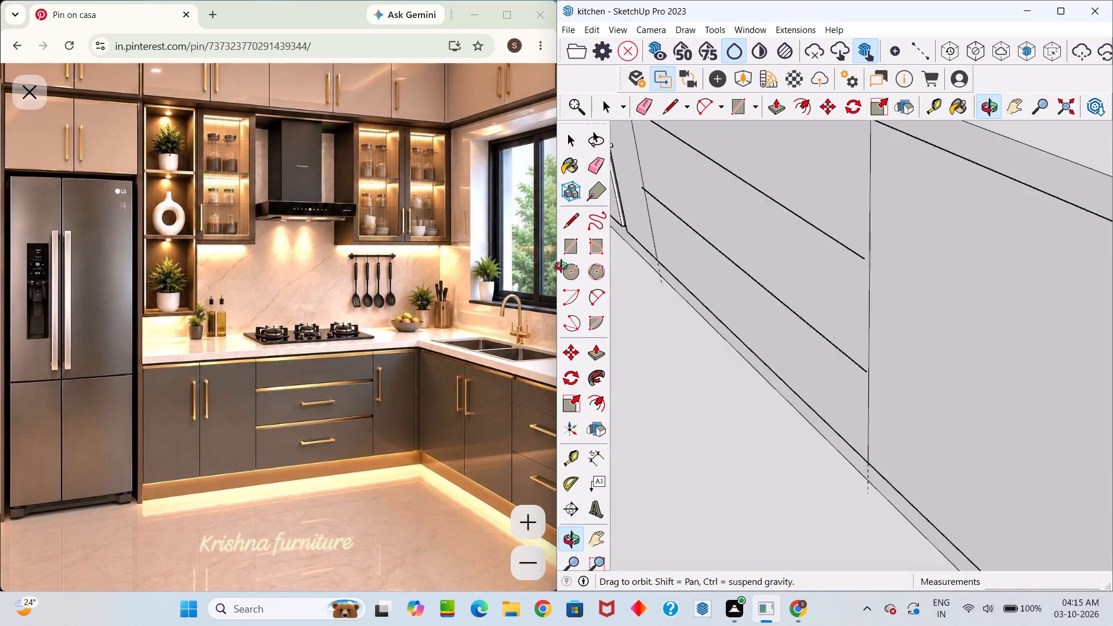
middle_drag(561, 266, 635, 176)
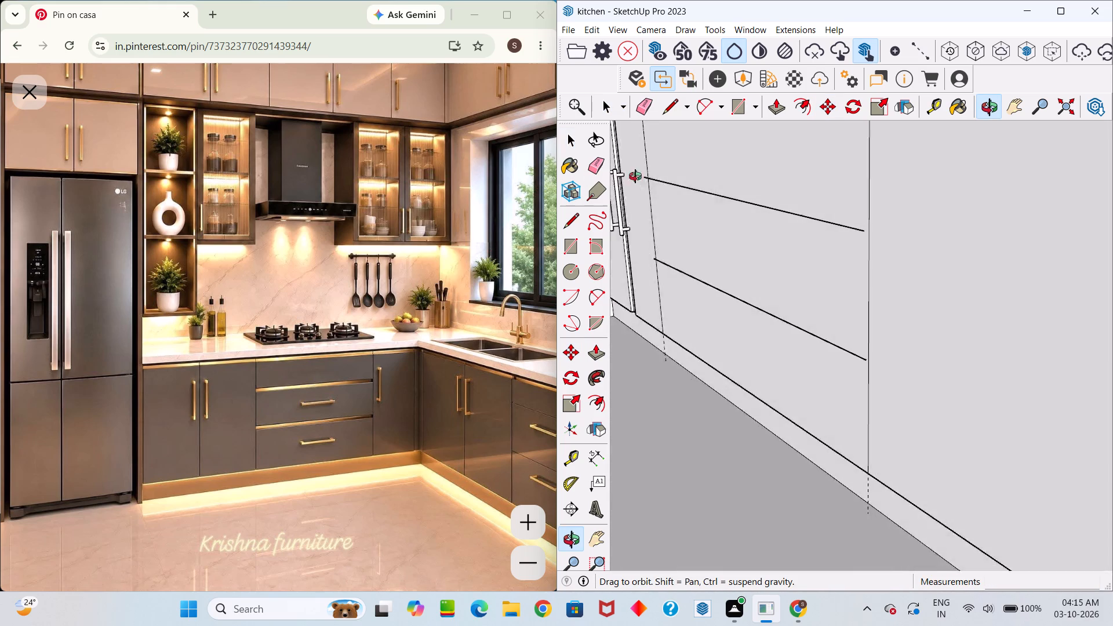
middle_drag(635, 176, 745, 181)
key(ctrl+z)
Copy the same base cabinet panel's lower edge about 2' 7 15/16" up onto the panel's top edge.
scroll(792, 249, down, 6)
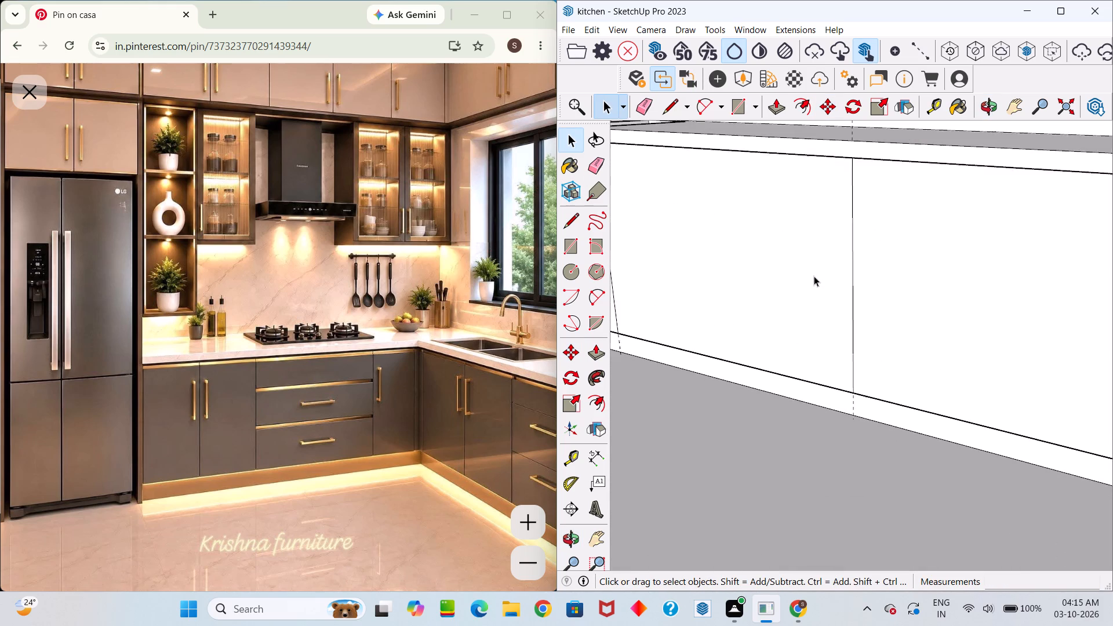
middle_drag(805, 292, 948, 270)
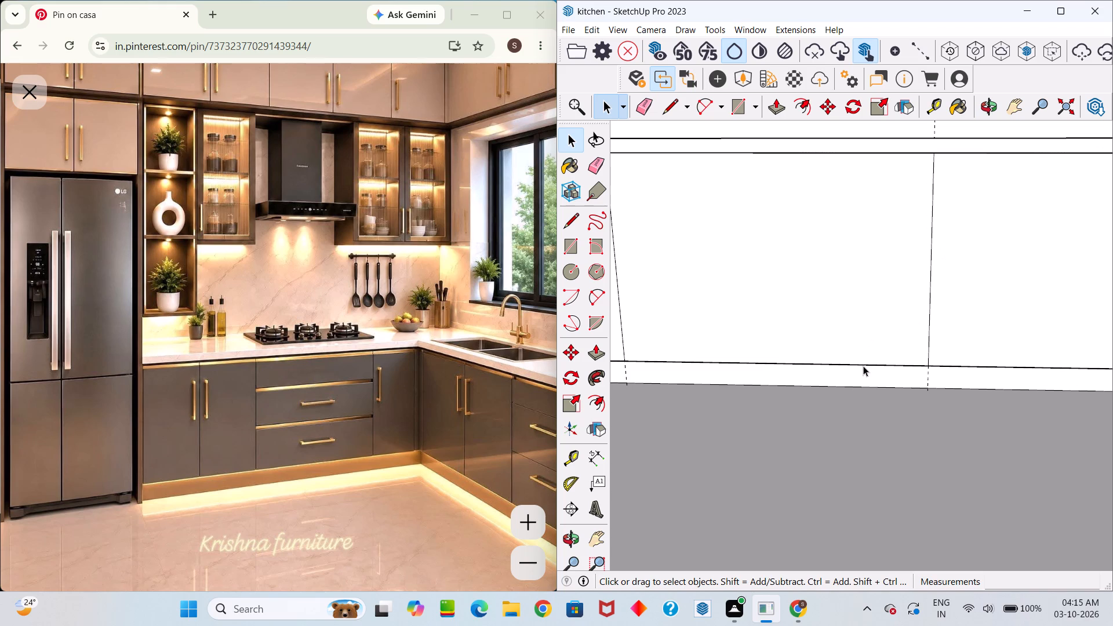
click(863, 366)
scroll(949, 372, up, 19)
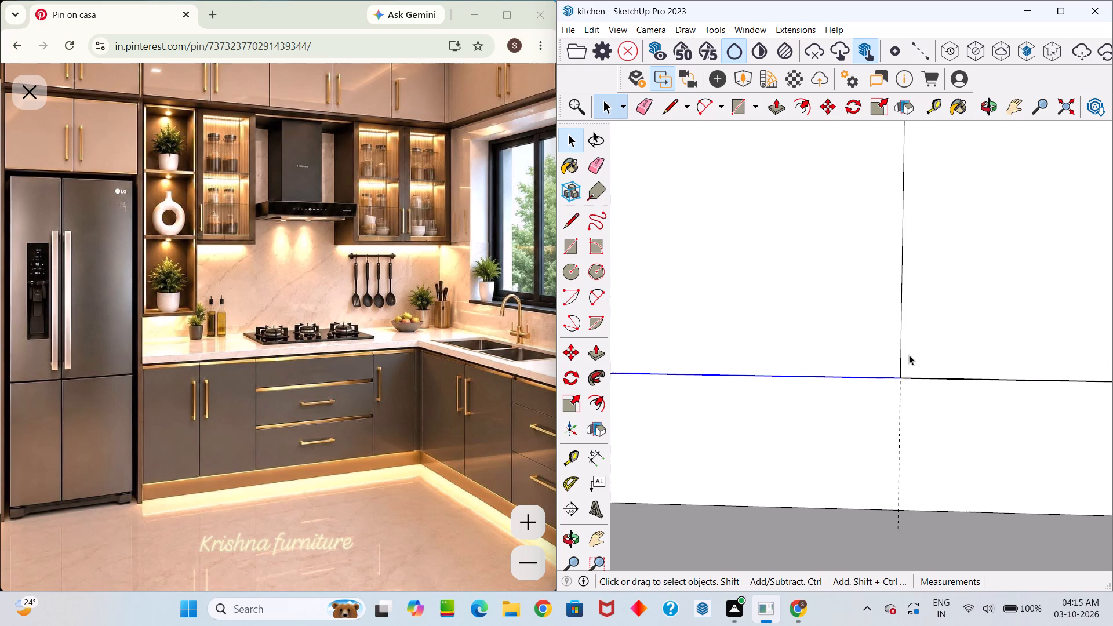
scroll(903, 350, down, 15)
scroll(780, 307, down, 13)
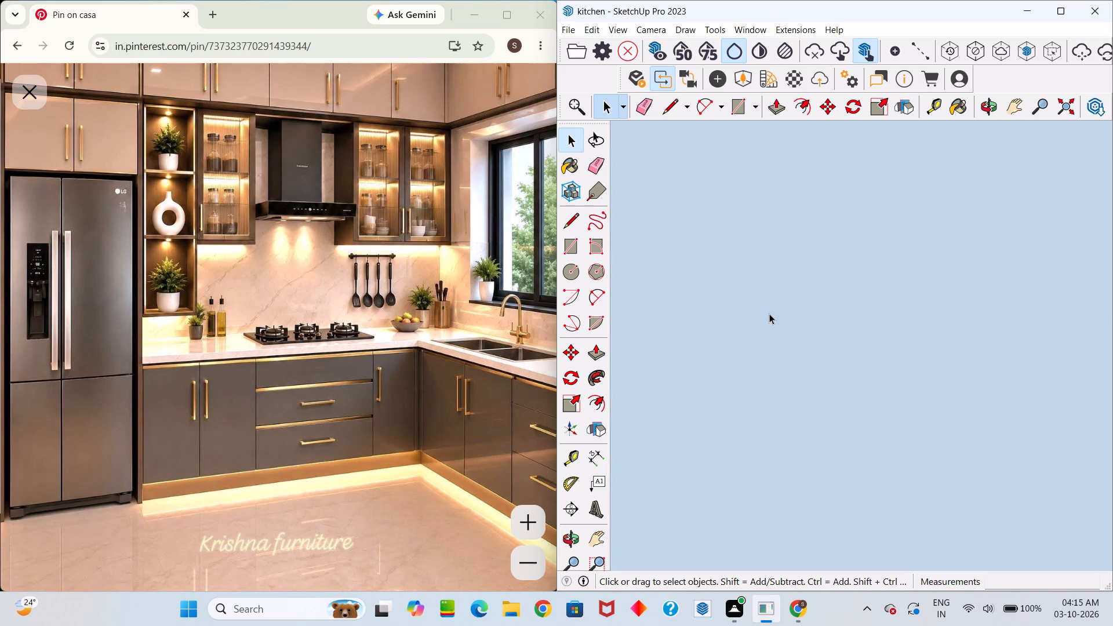
scroll(770, 314, up, 20)
scroll(770, 314, up, 8)
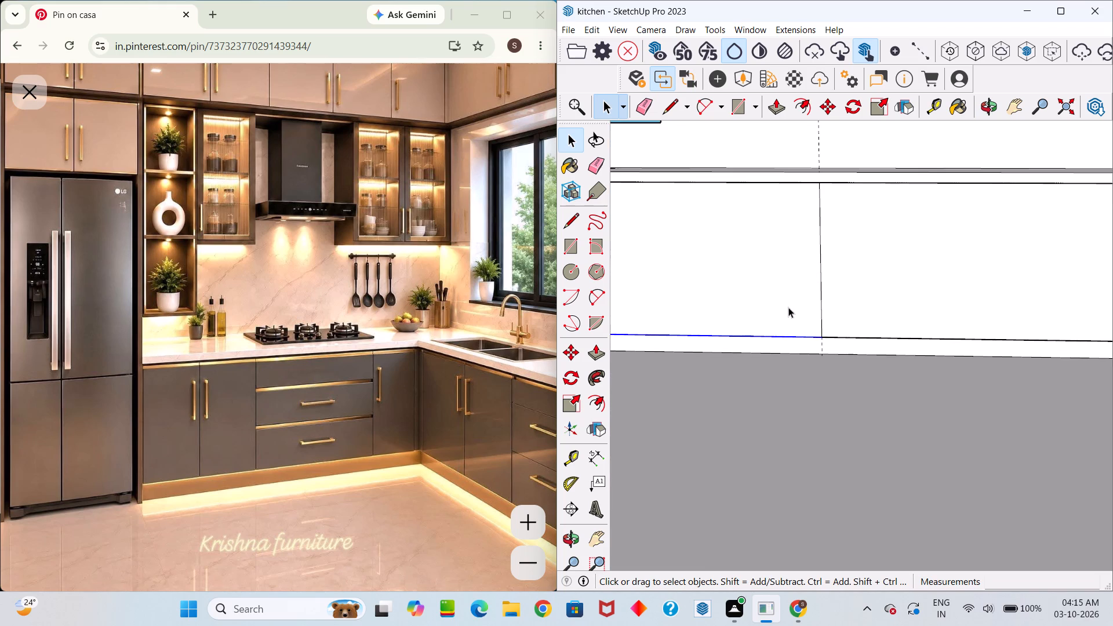
scroll(788, 307, down, 1)
middle_drag(790, 310, 862, 322)
drag(809, 318, 862, 322)
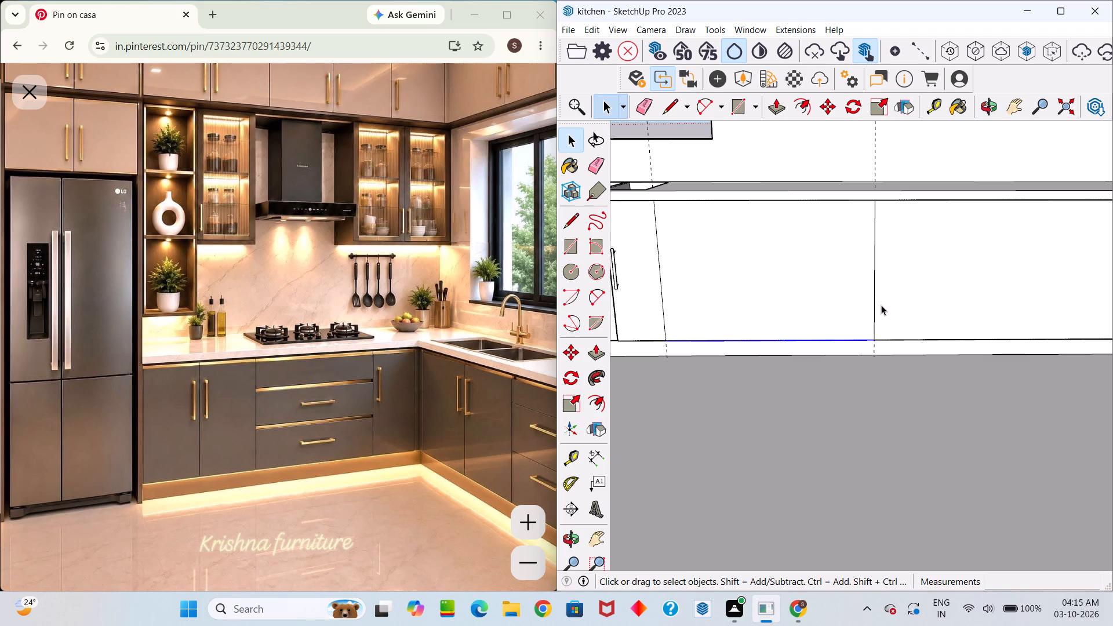
middle_drag(831, 308, 840, 310)
middle_drag(828, 285, 850, 214)
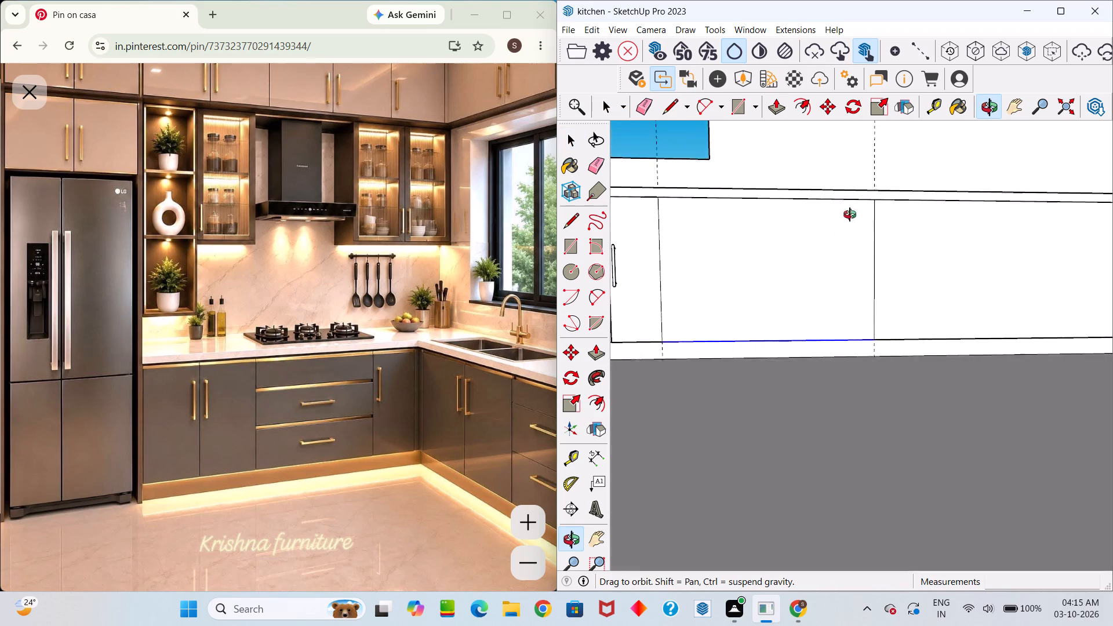
middle_drag(850, 214, 837, 274)
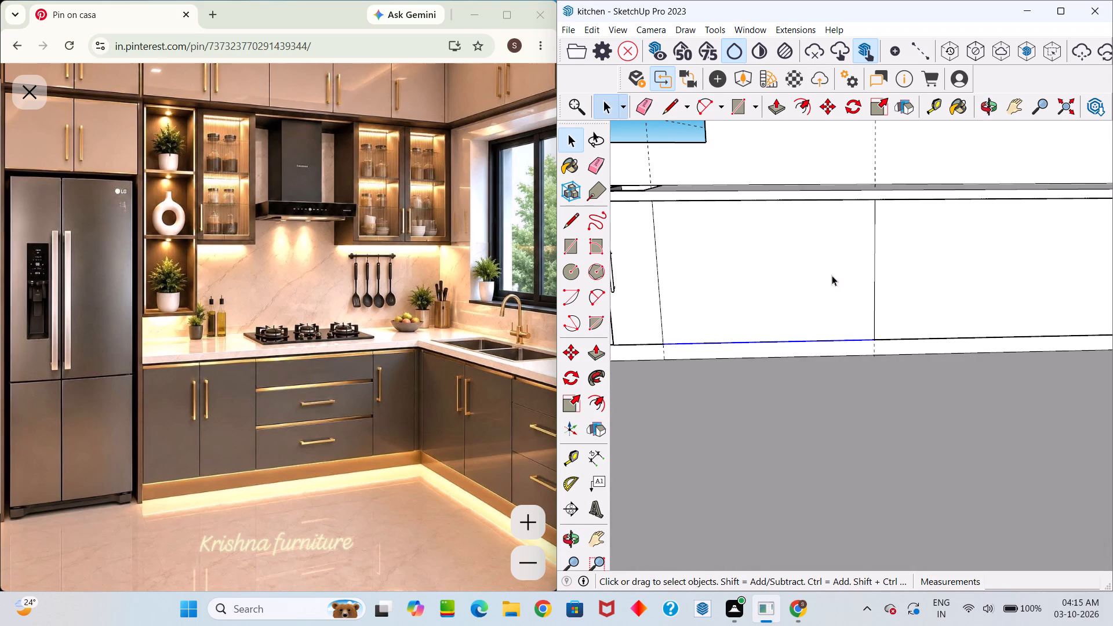
key(m)
click(833, 340)
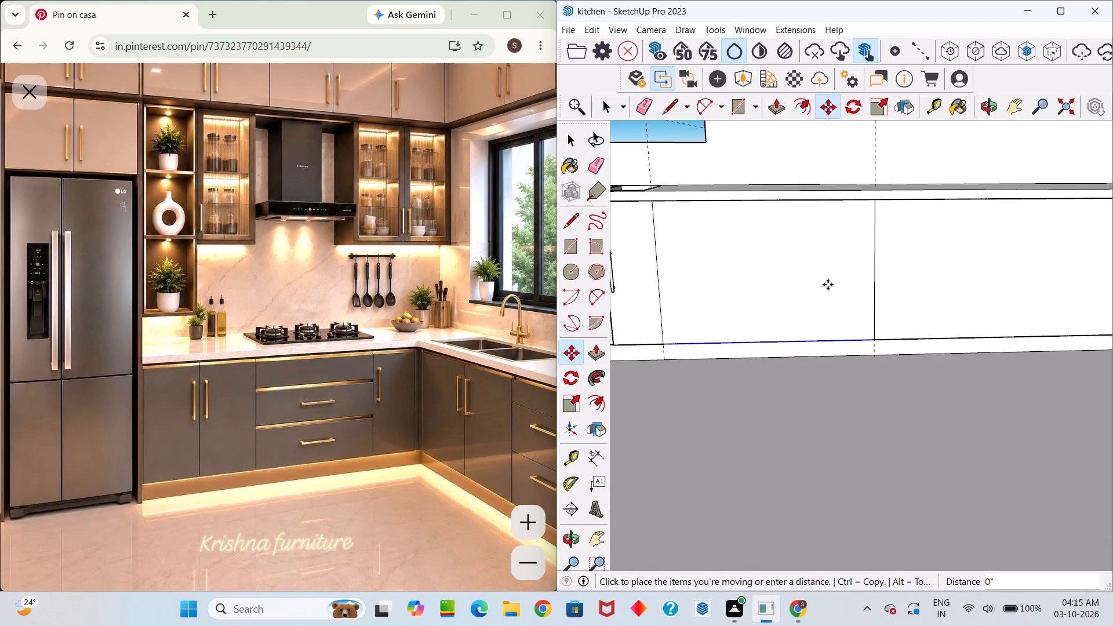
scroll(831, 253, up, 11)
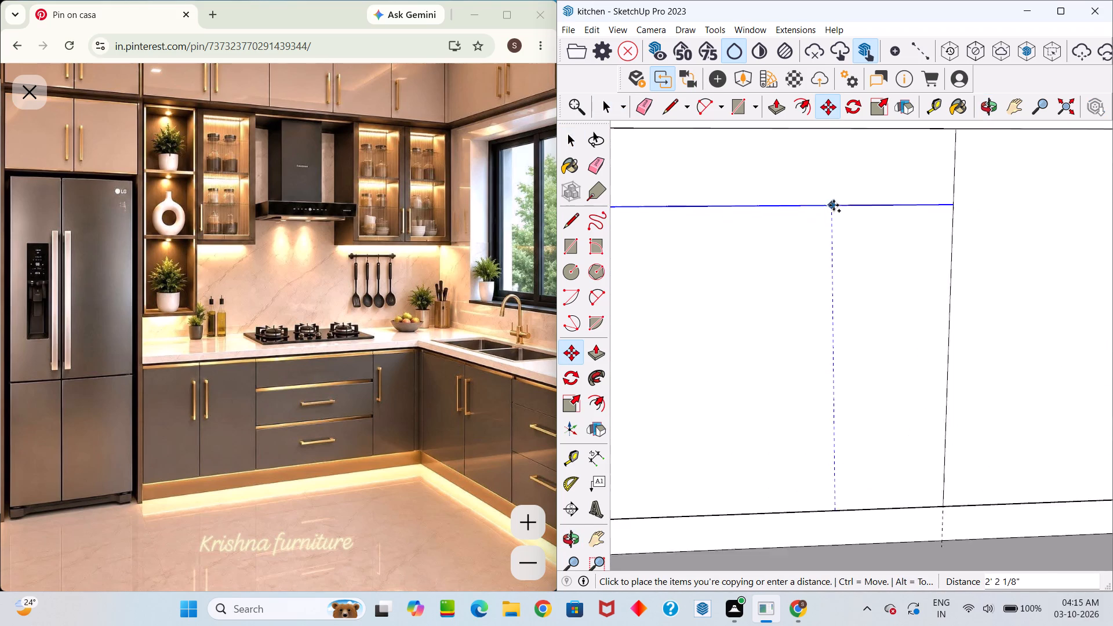
middle_drag(825, 203, 836, 86)
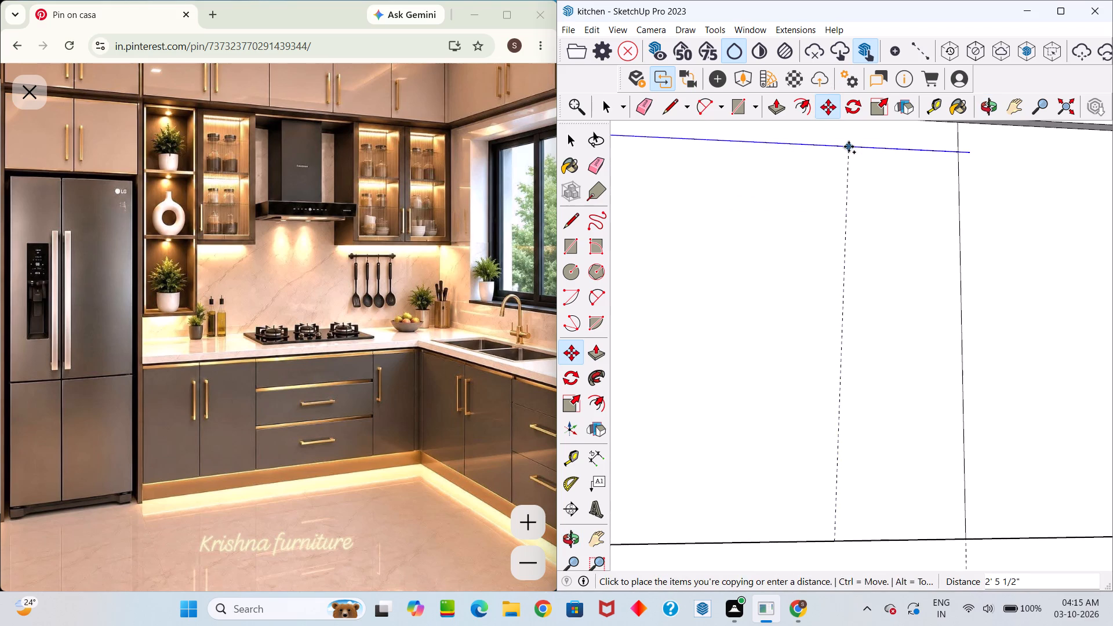
middle_drag(848, 151, 853, 179)
middle_drag(846, 185, 846, 186)
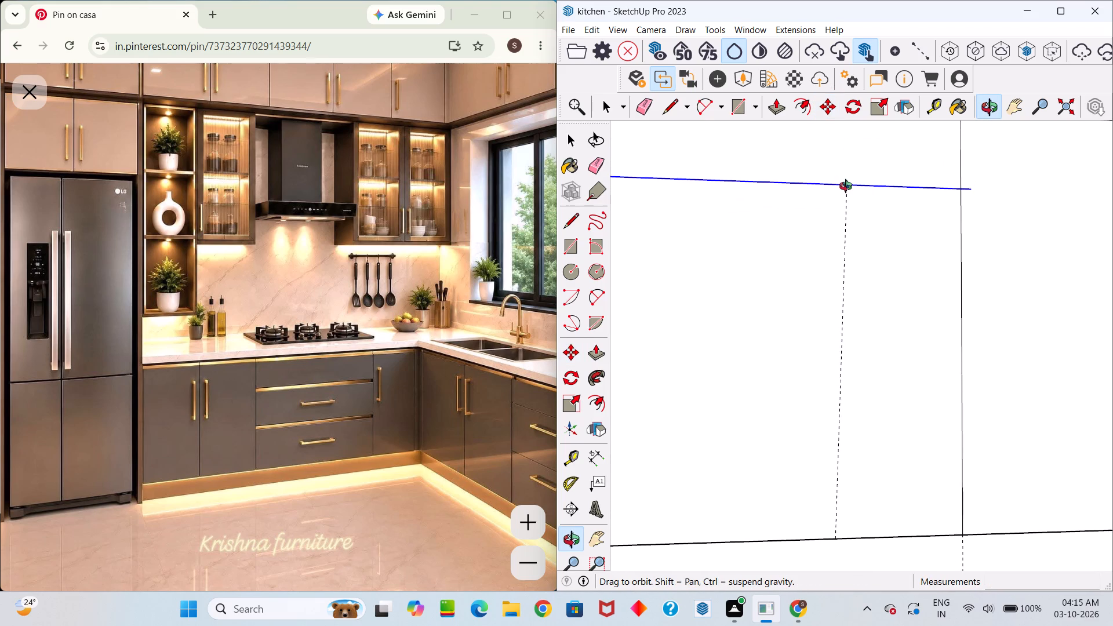
middle_drag(846, 186, 872, 334)
drag(846, 186, 872, 334)
scroll(875, 293, up, 4)
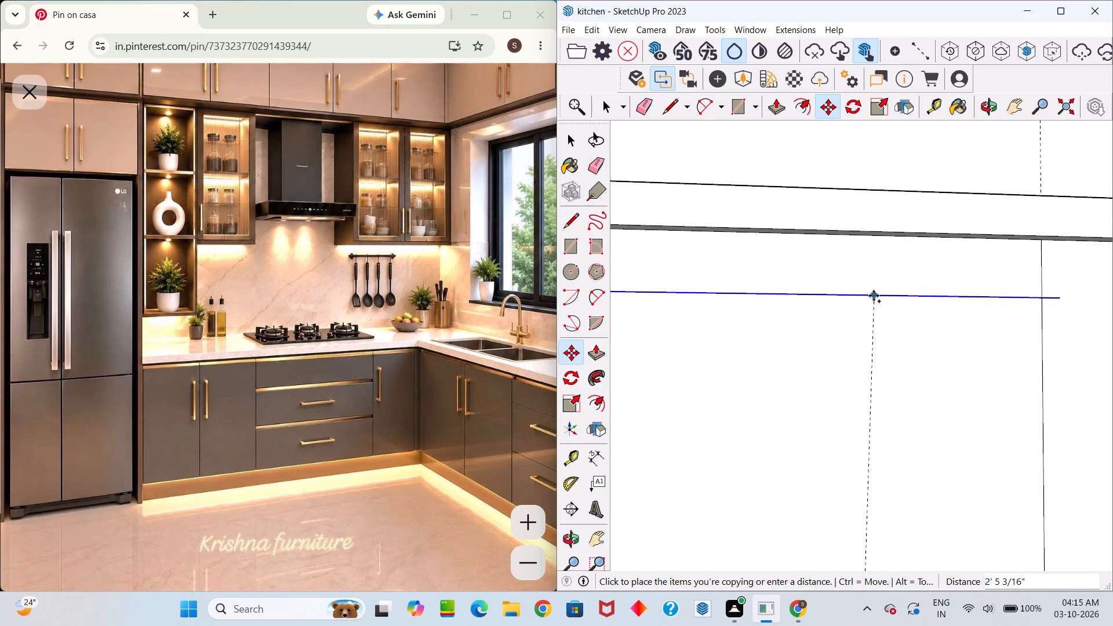
middle_drag(874, 280, 873, 173)
scroll(888, 225, up, 7)
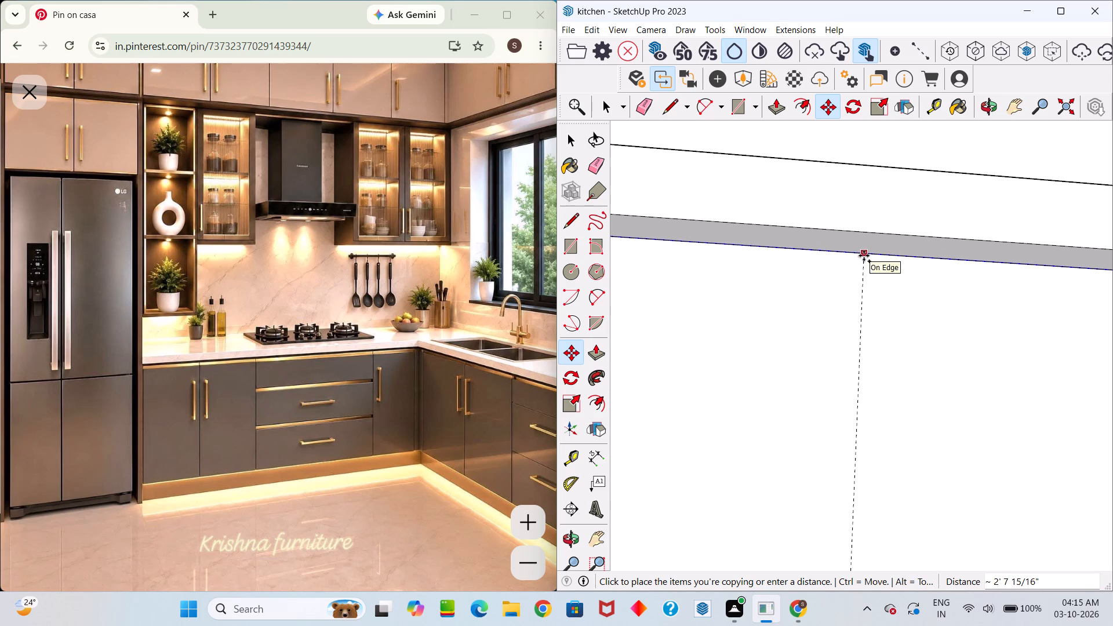
click(864, 256)
Move the copied edge about 1 3/16" along the panel top, taking its overhanging end to the vertical divider.
scroll(867, 248, down, 13)
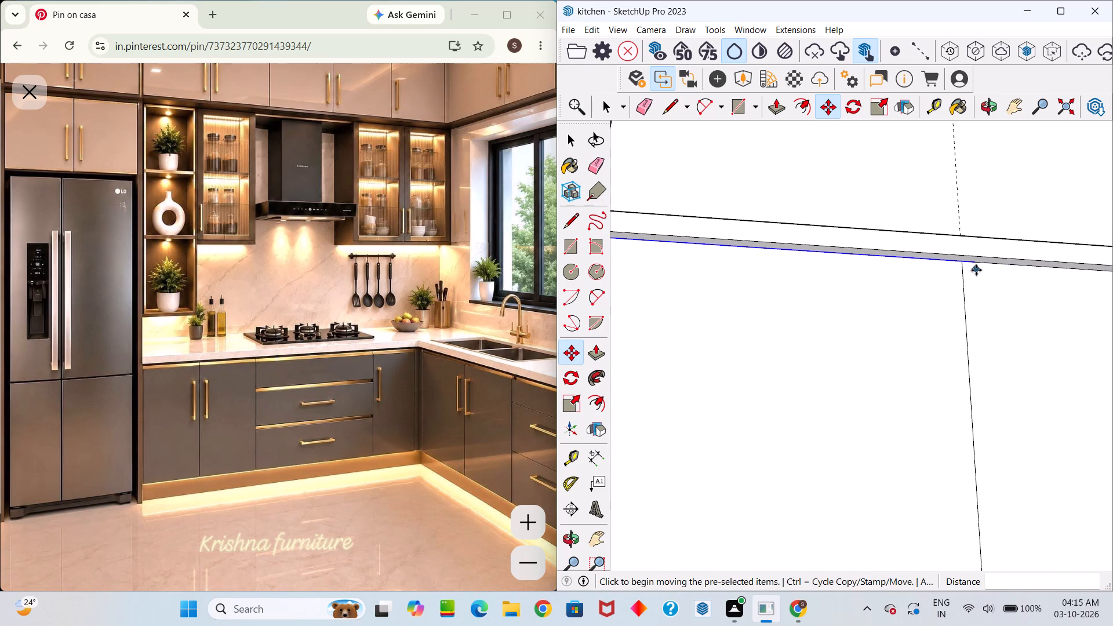
scroll(976, 271, up, 17)
scroll(962, 249, up, 9)
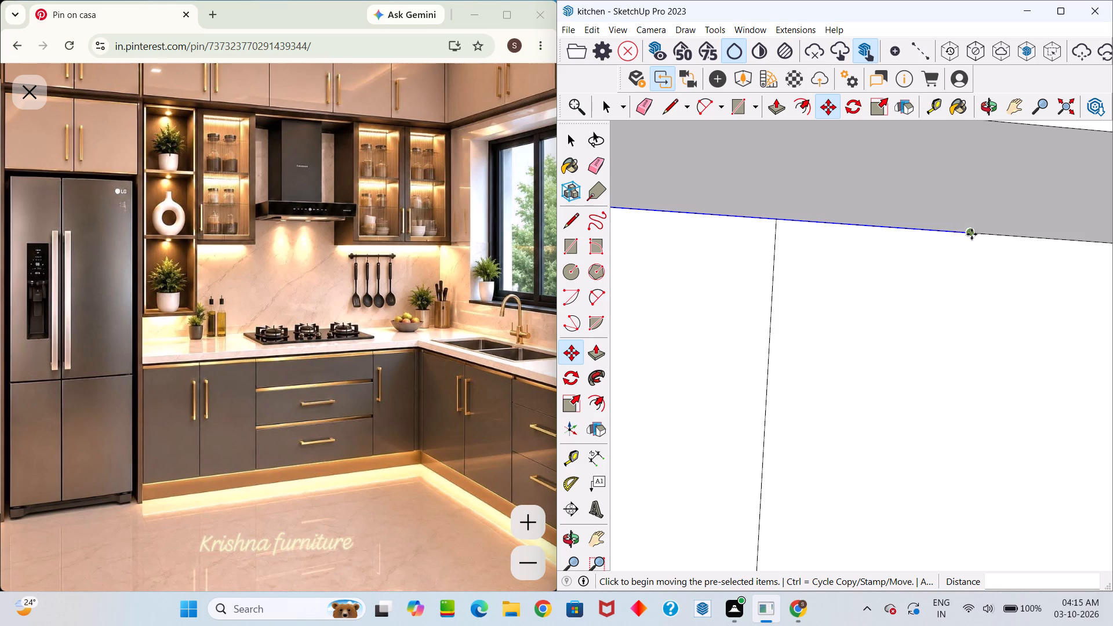
click(972, 234)
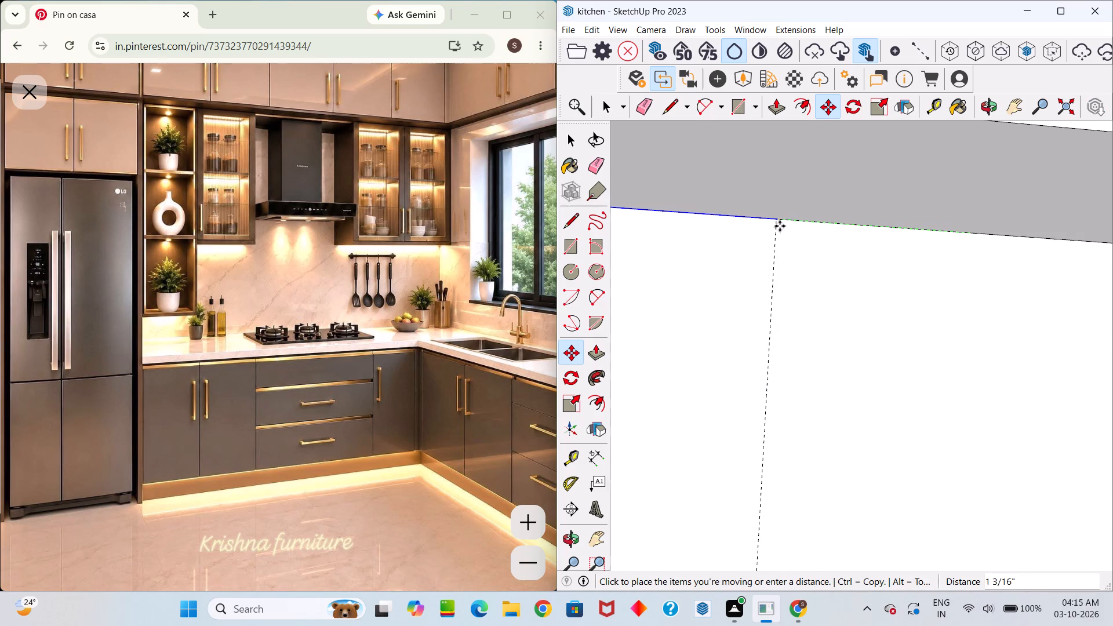
click(780, 226)
Examine the copied top edge and the vertical divider against the guide line on the window-wall base cabinet.
scroll(780, 228, down, 12)
scroll(826, 275, down, 6)
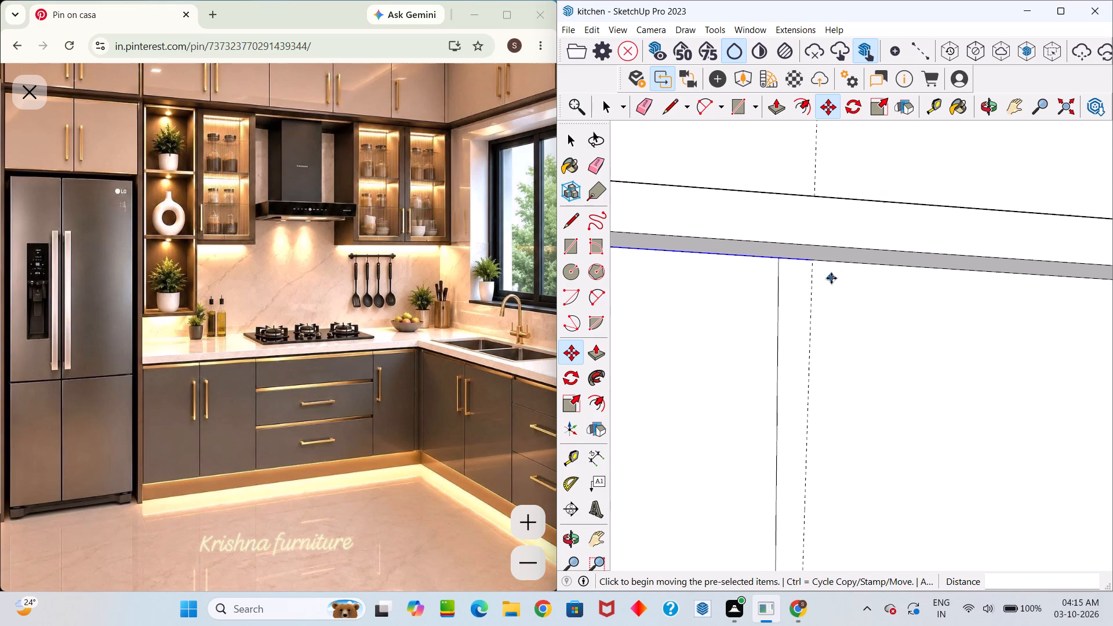
scroll(831, 278, down, 13)
scroll(839, 294, up, 13)
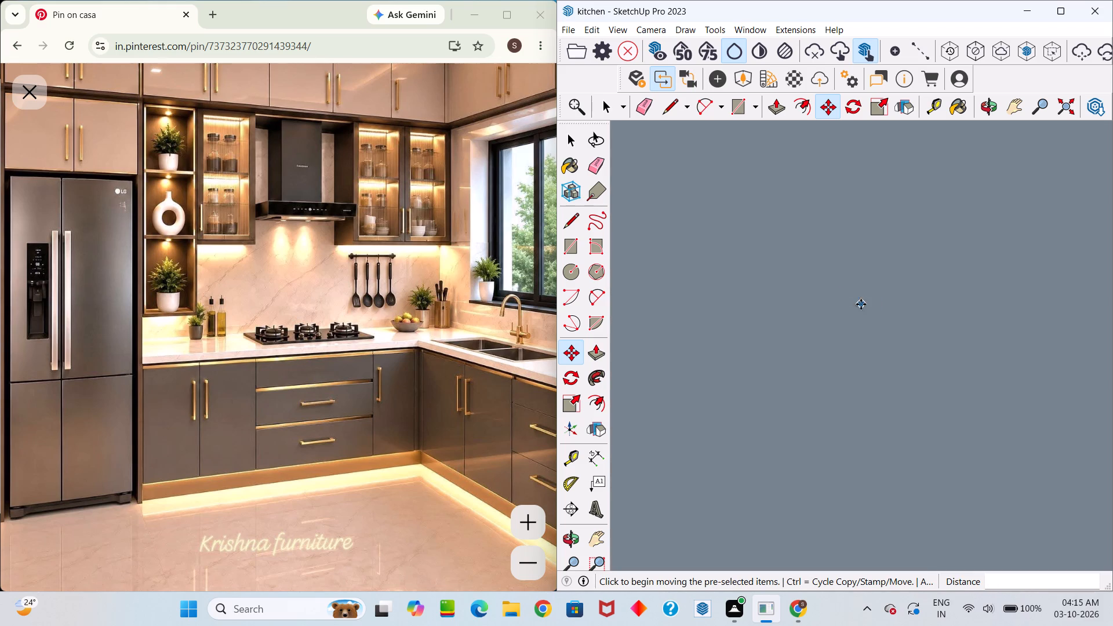
scroll(861, 304, up, 17)
middle_drag(857, 310, 827, 408)
scroll(822, 372, down, 3)
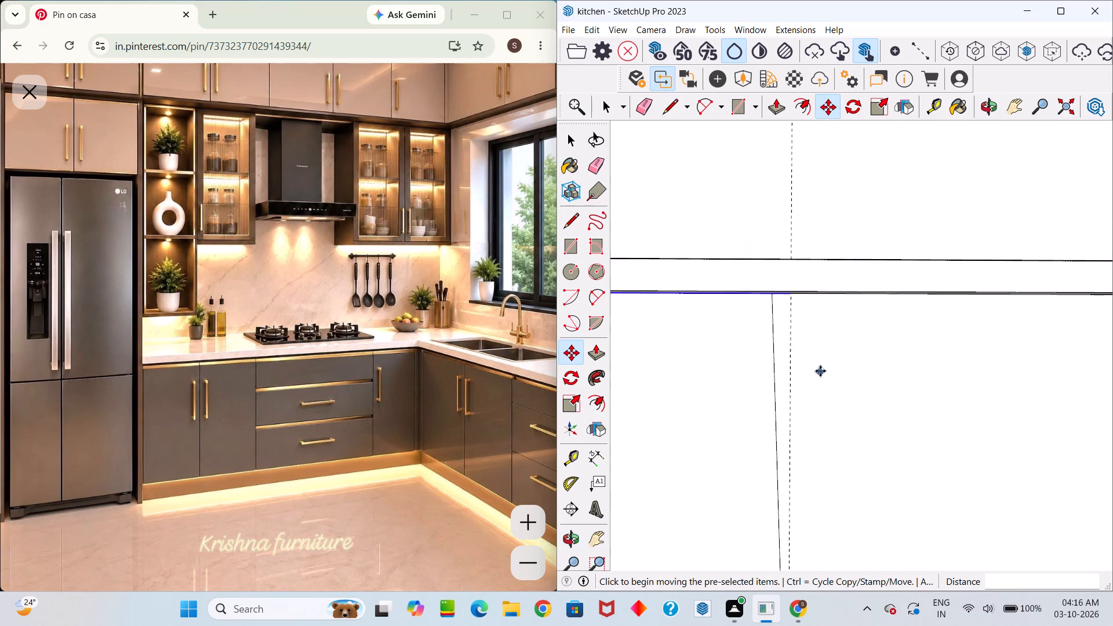
scroll(820, 371, down, 15)
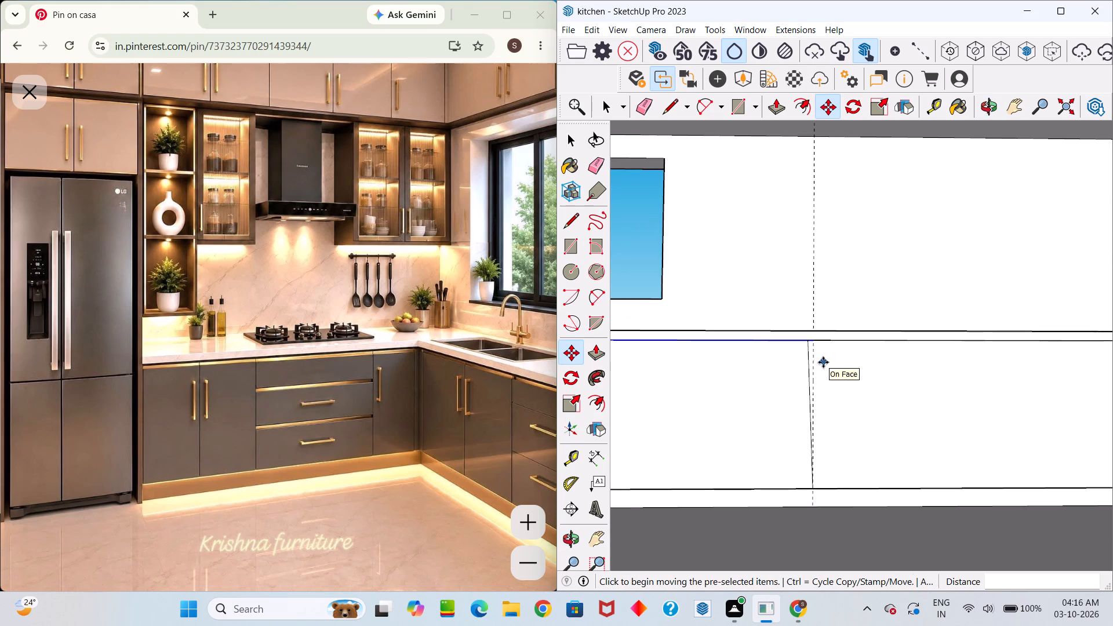
Undo the copied edge's sideways move and the copy itself on the window-wall base cabinet panel.
key(space)
key(ctrl+z)
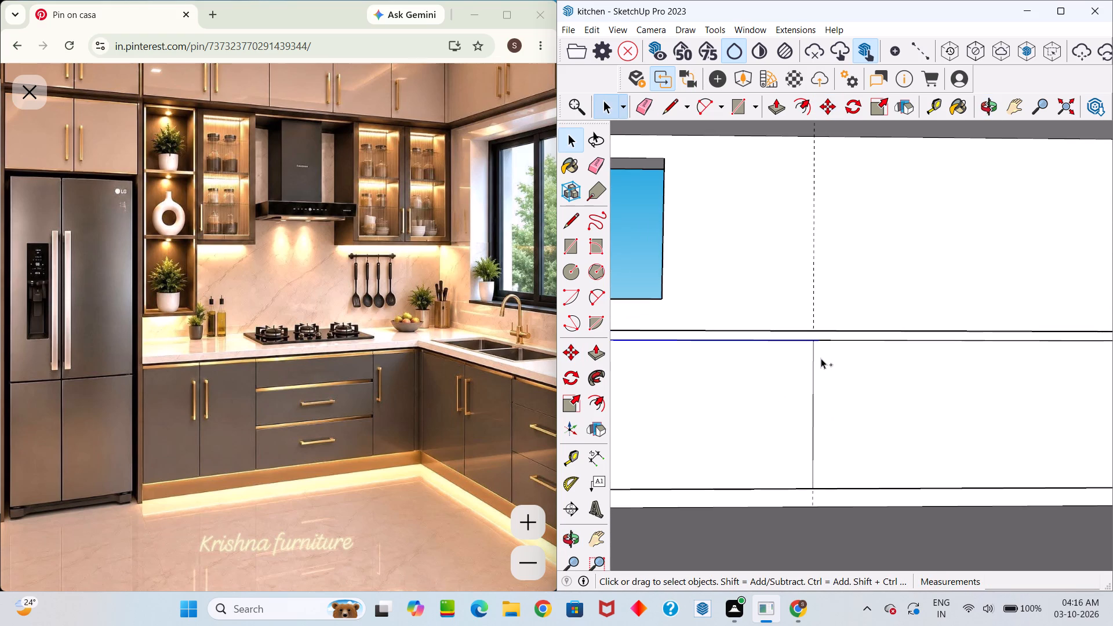
key(ctrl+z)
Copy the base cabinet panel's lower edge about 2' 6" straight up, placing it just below the panel's top edge.
scroll(813, 359, up, 5)
scroll(744, 398, down, 11)
scroll(763, 430, up, 18)
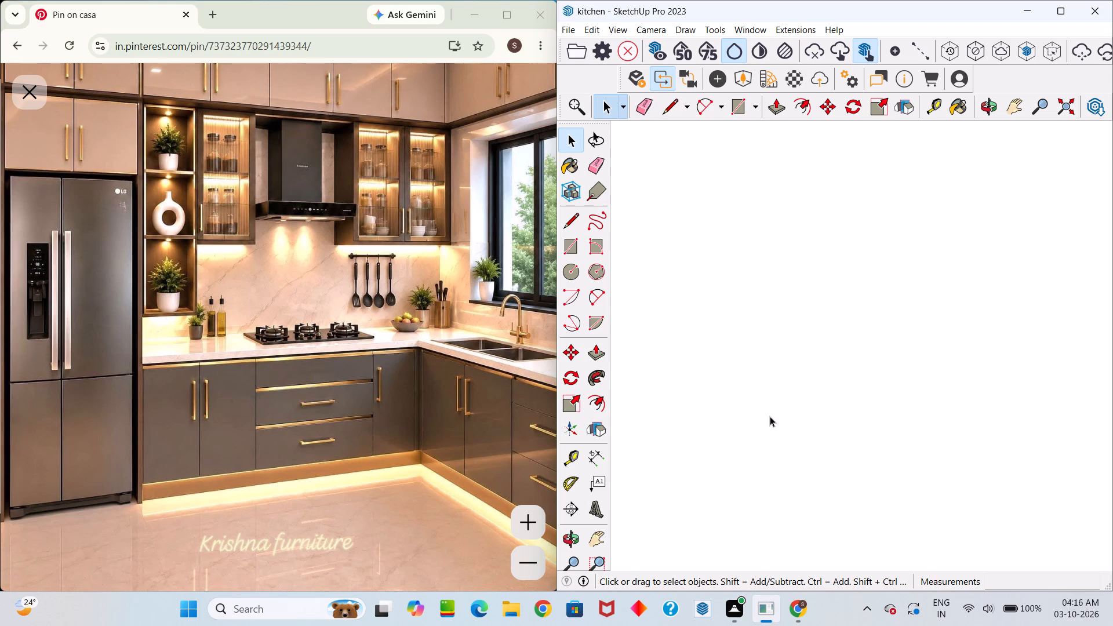
scroll(770, 416, up, 13)
scroll(780, 410, up, 20)
scroll(780, 410, up, 4)
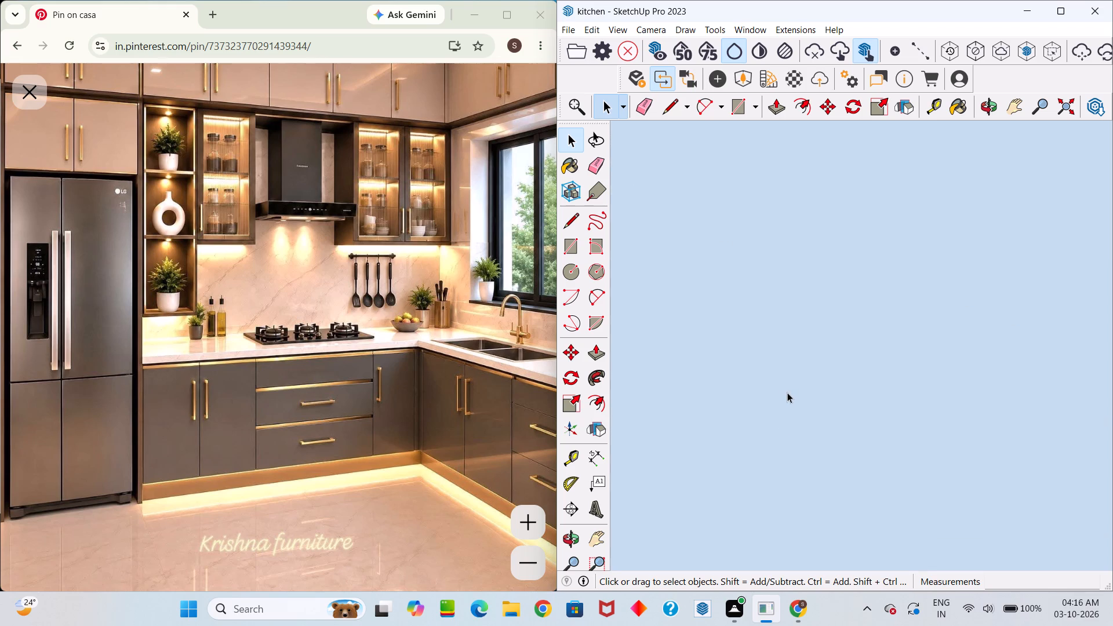
scroll(787, 392, up, 3)
click(769, 511)
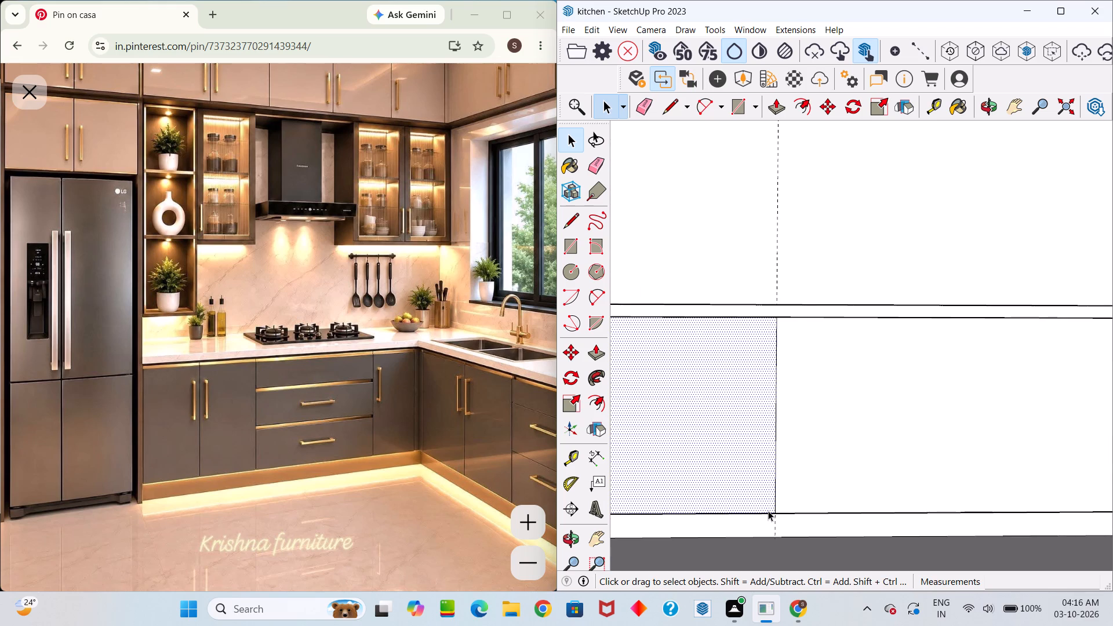
click(768, 511)
click(762, 511)
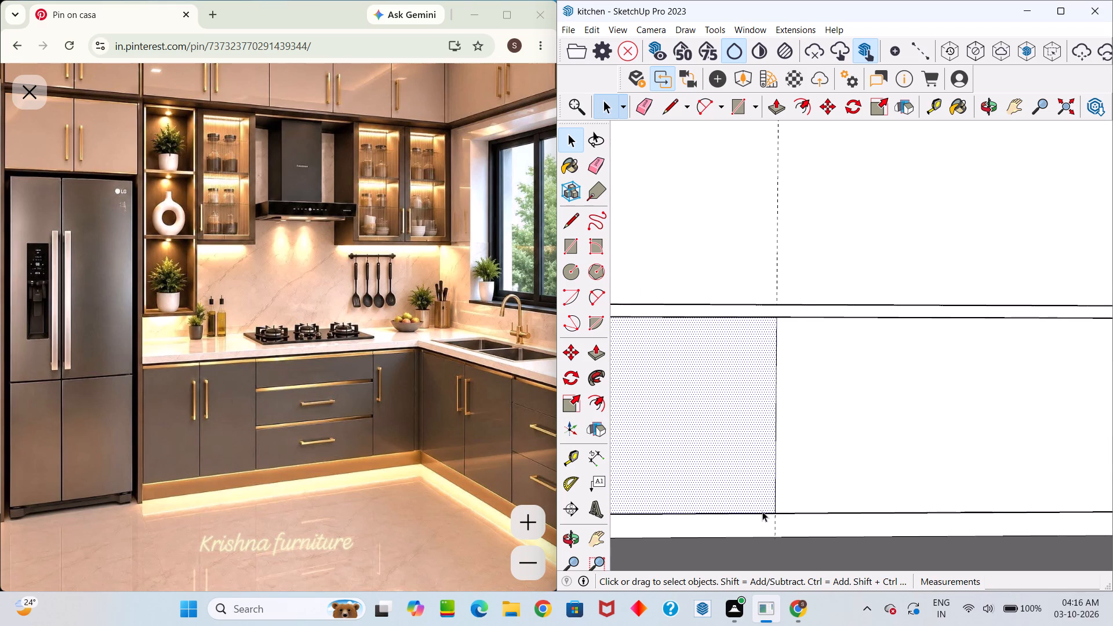
click(759, 513)
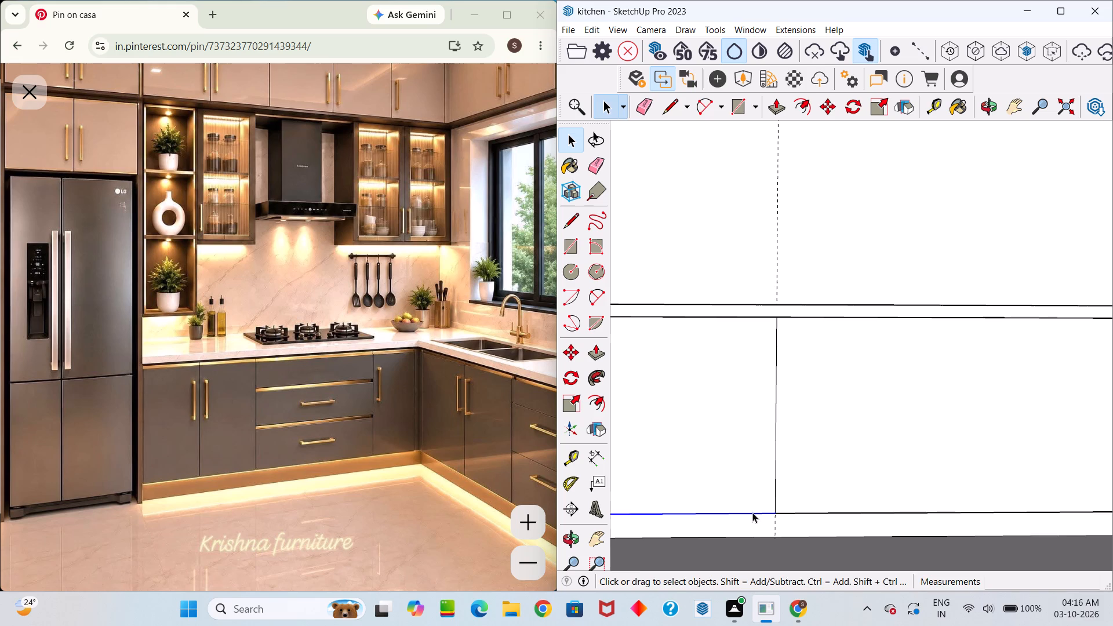
key(m)
click(766, 517)
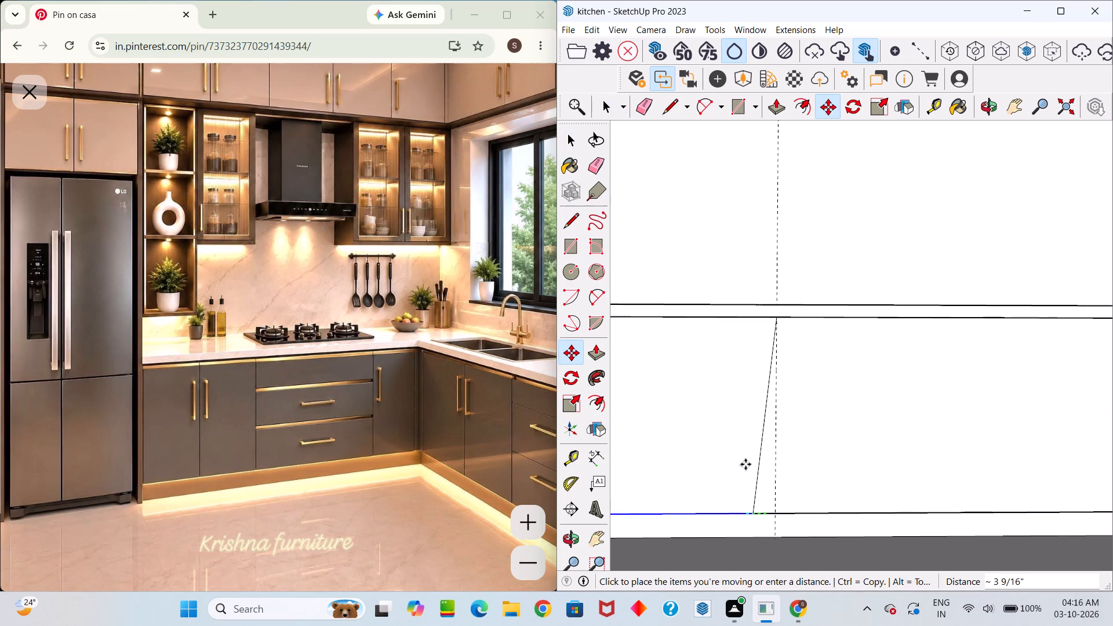
scroll(765, 373, up, 6)
scroll(759, 315, up, 4)
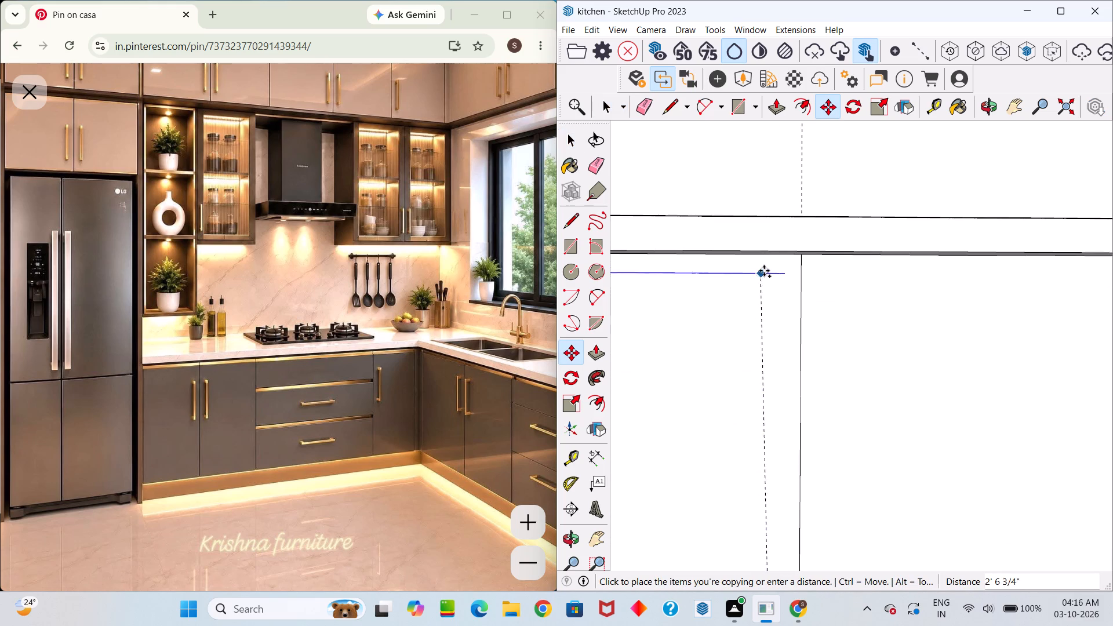
scroll(769, 264, up, 10)
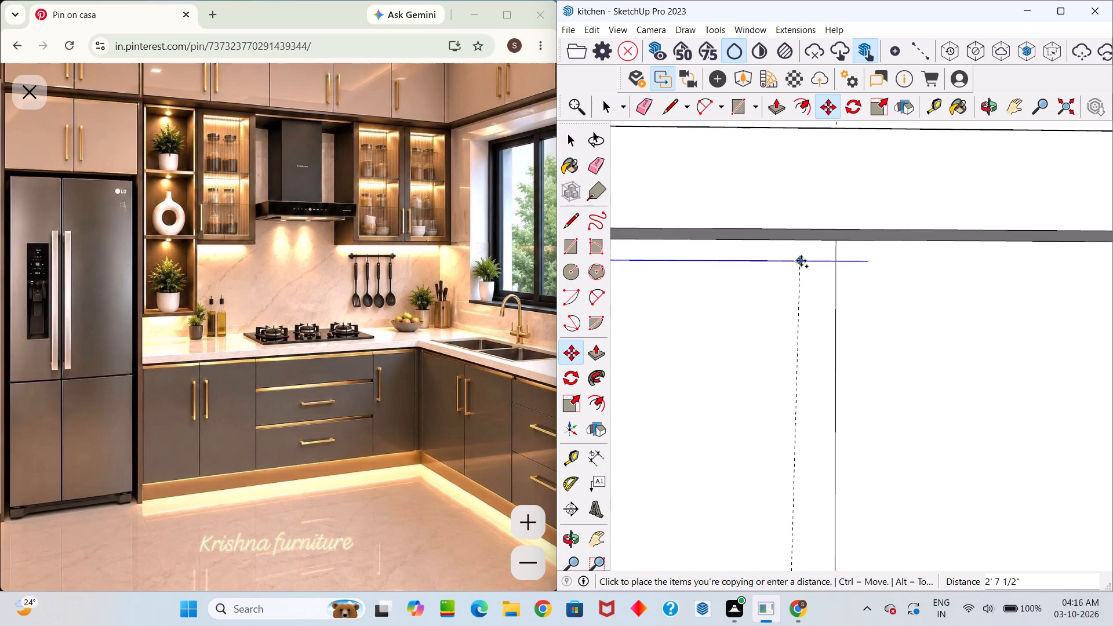
scroll(801, 257, up, 10)
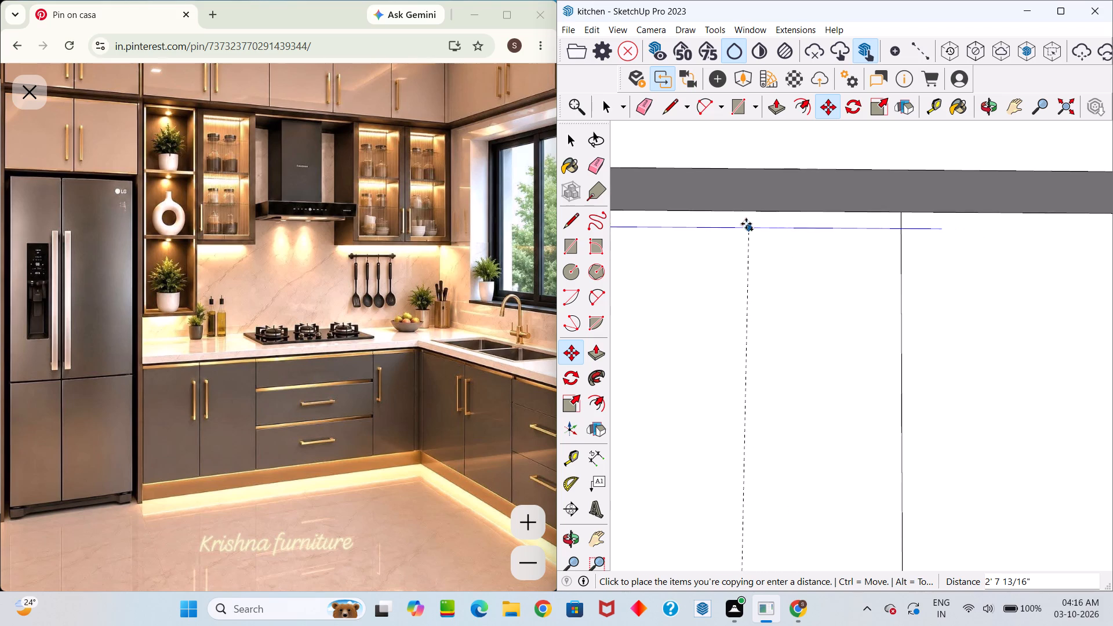
scroll(721, 212, up, 2)
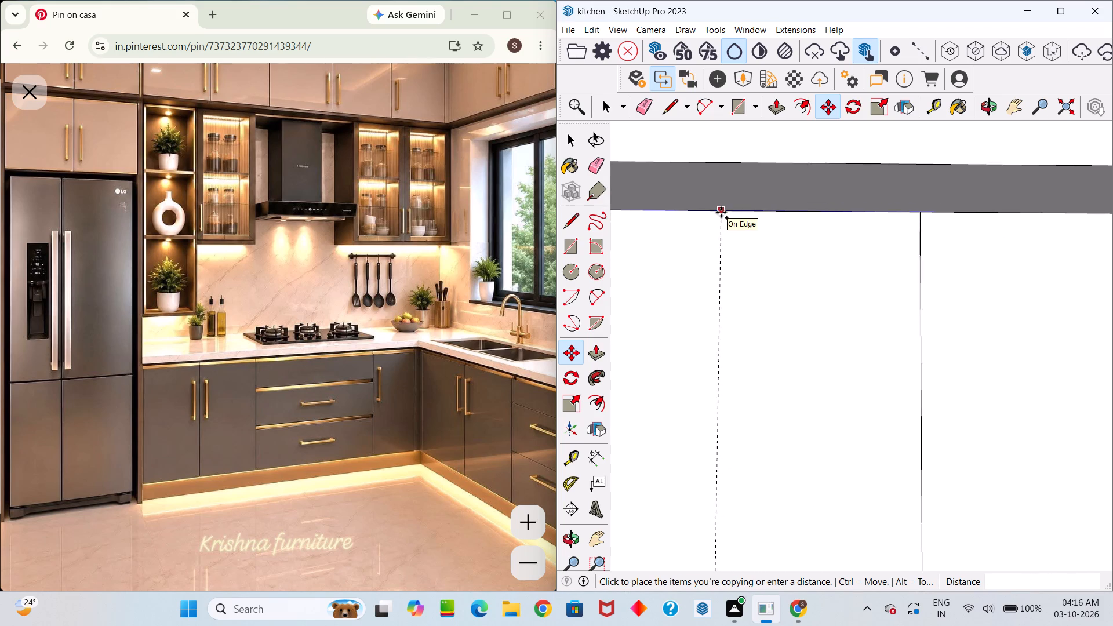
scroll(721, 212, up, 6)
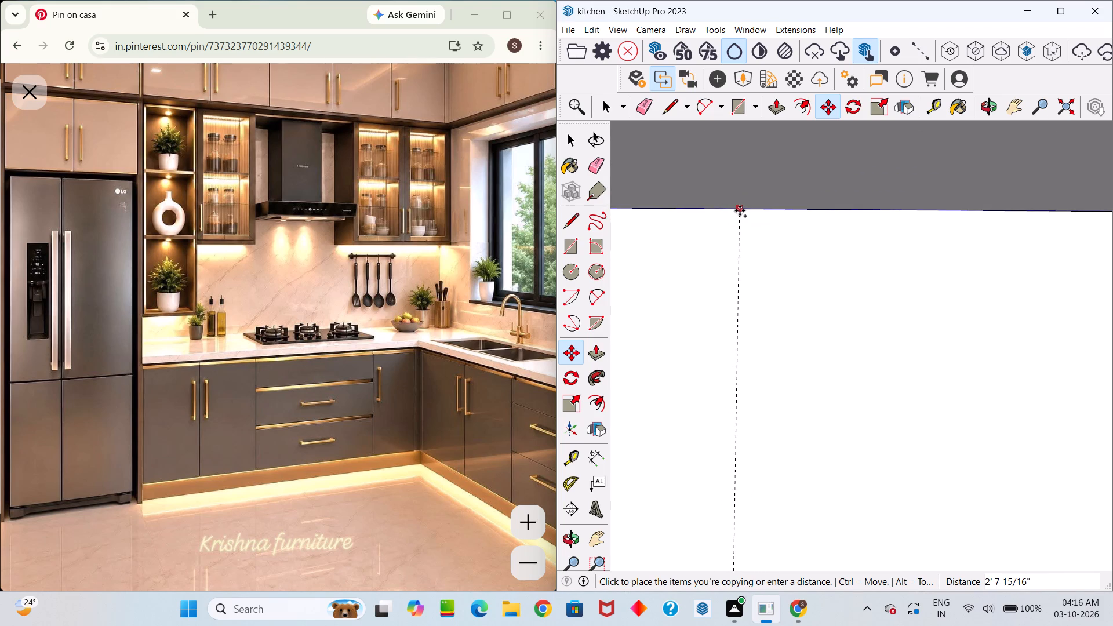
scroll(739, 212, down, 8)
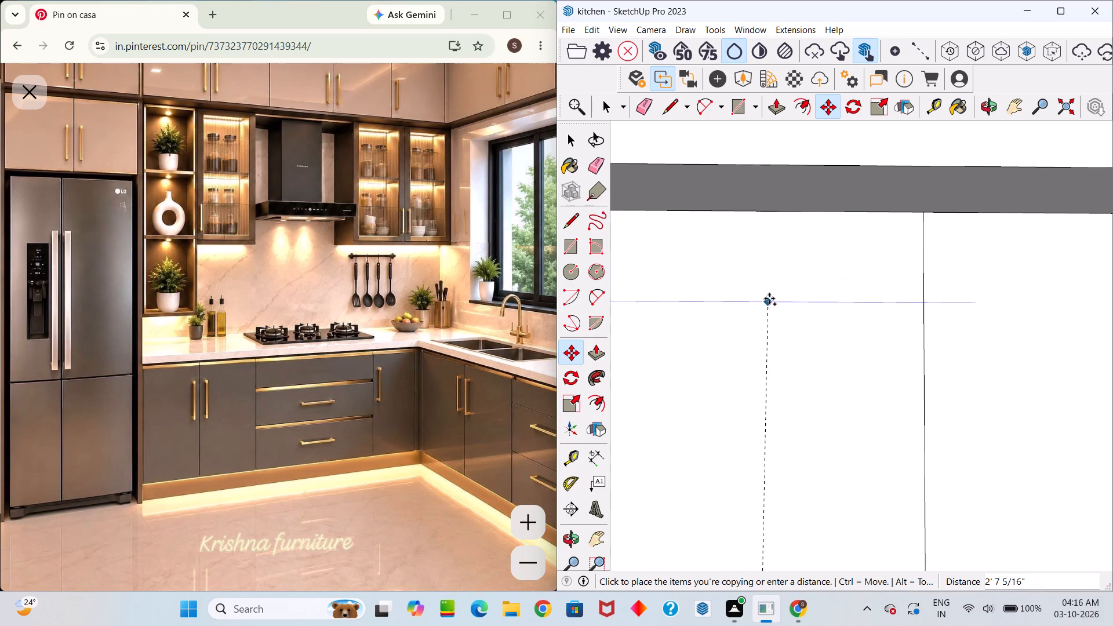
middle_drag(752, 370, 756, 461)
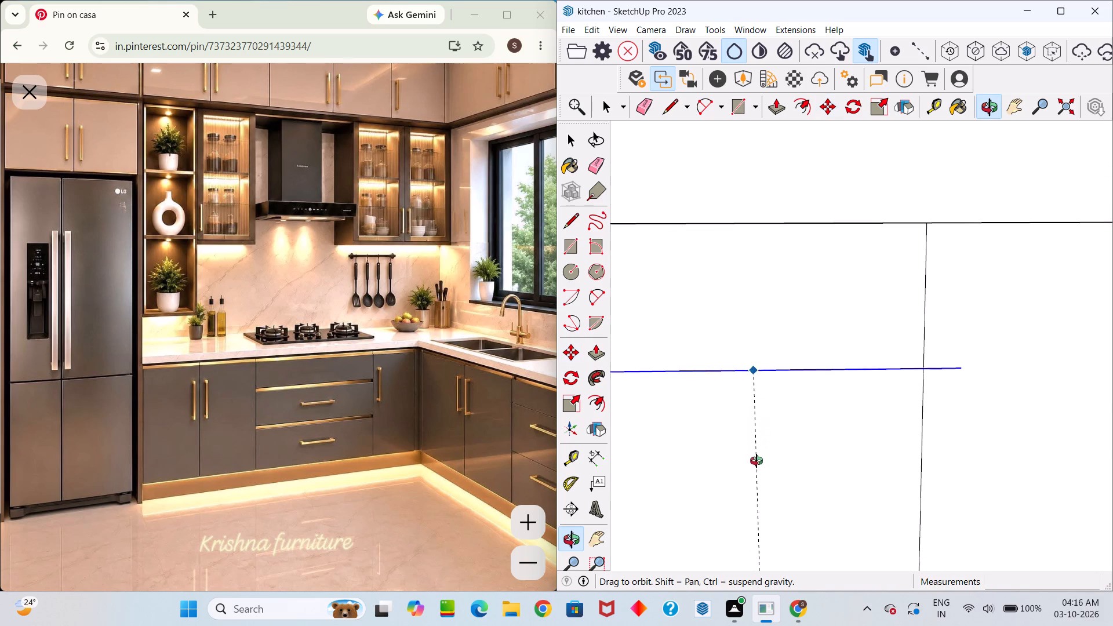
middle_drag(756, 461, 754, 480)
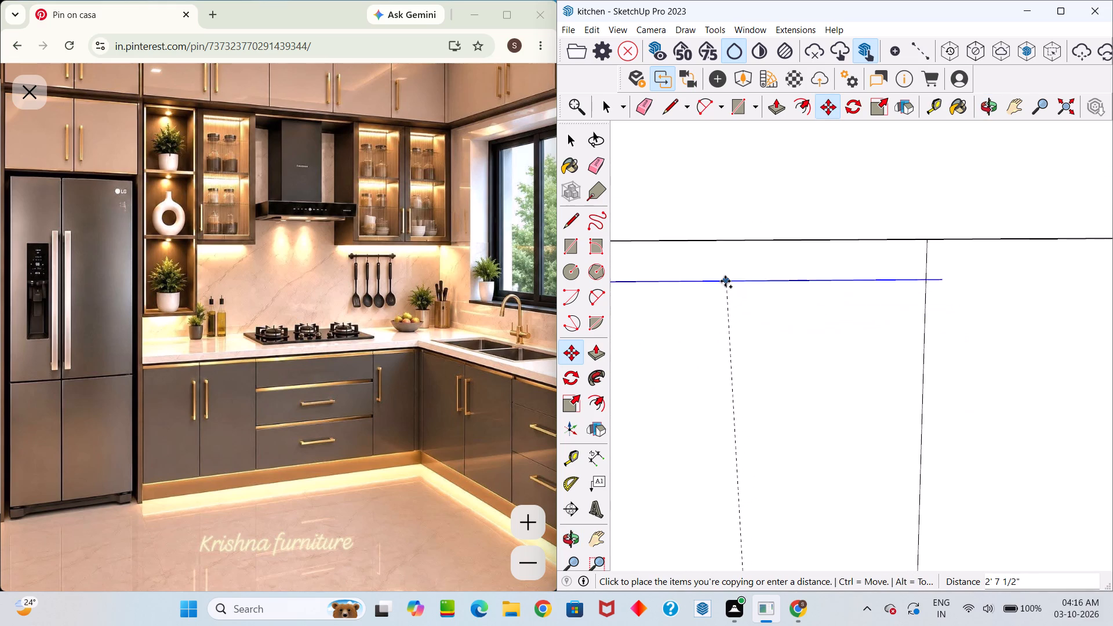
scroll(722, 272, up, 3)
middle_drag(722, 272, 712, 208)
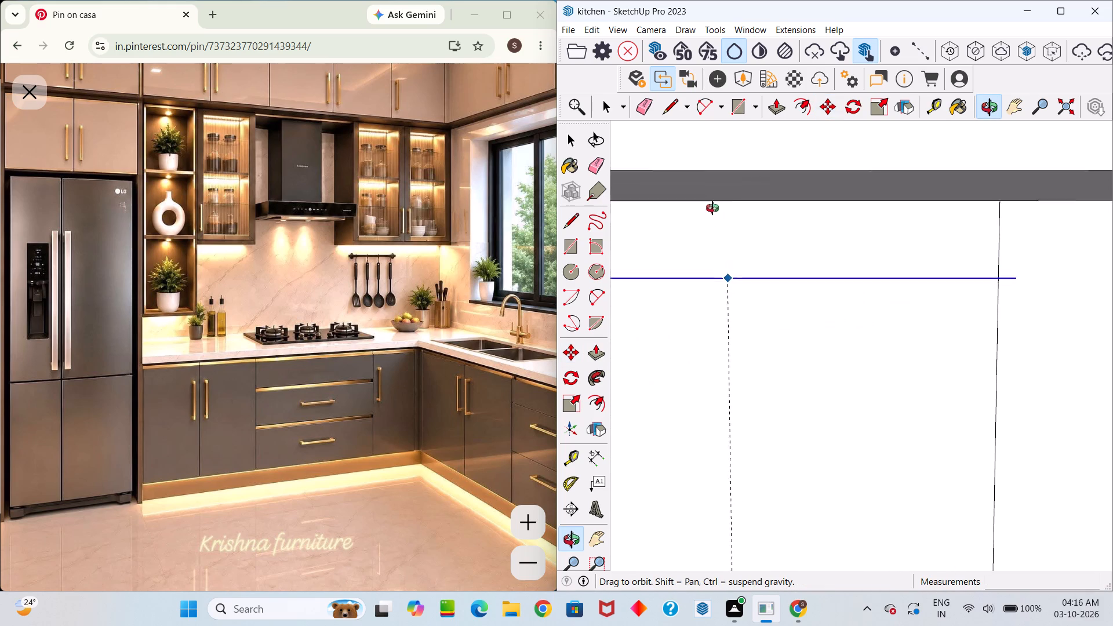
middle_drag(712, 208, 712, 198)
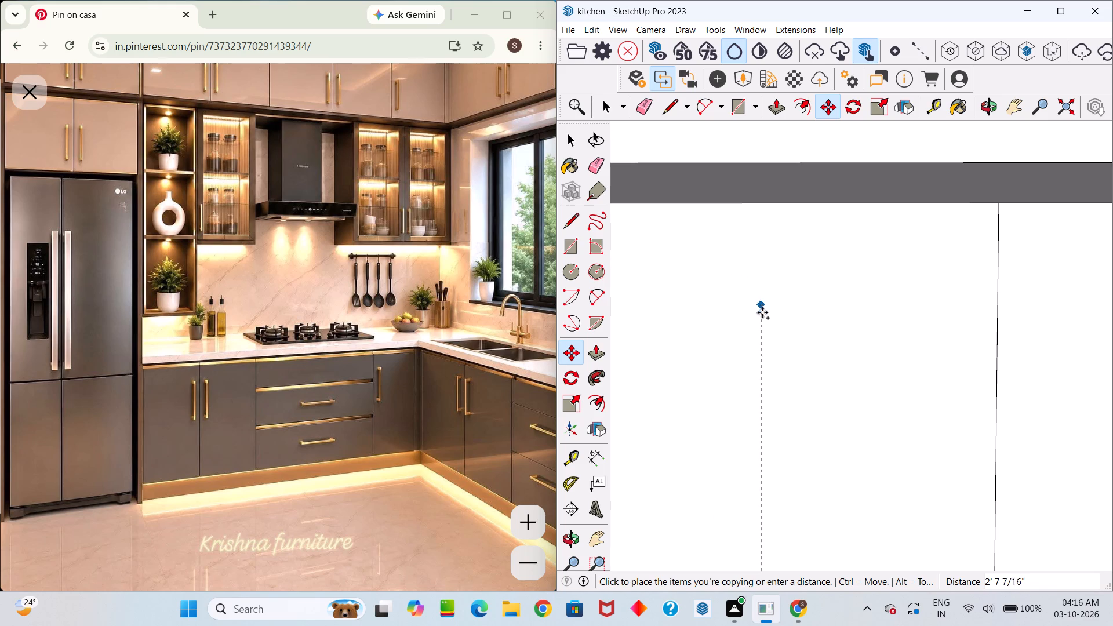
scroll(745, 319, down, 10)
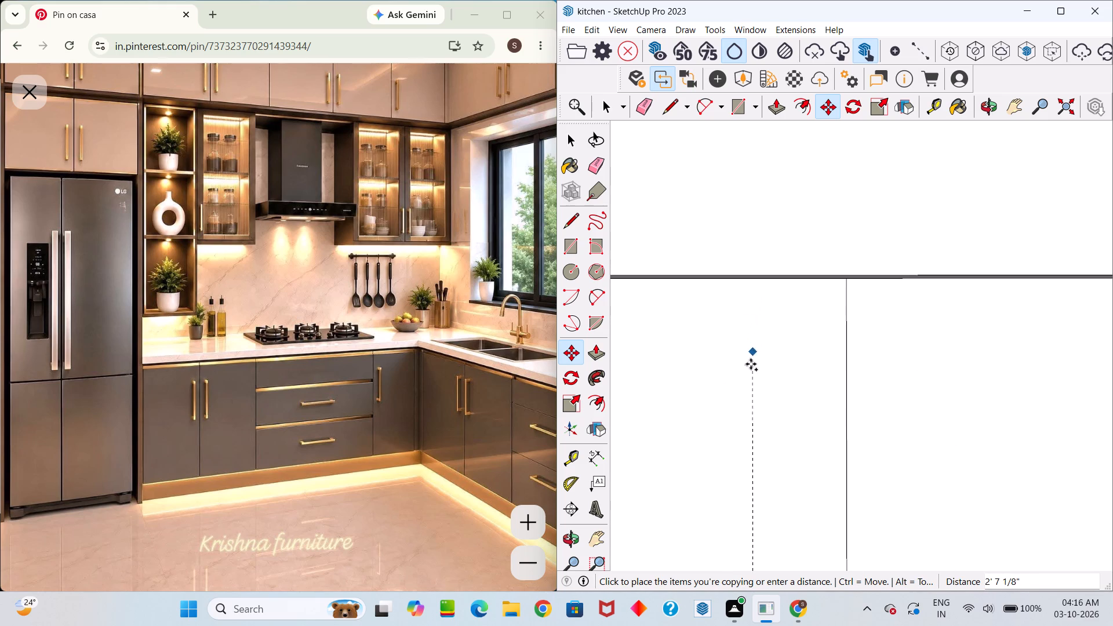
middle_drag(748, 375, 750, 443)
click(762, 426)
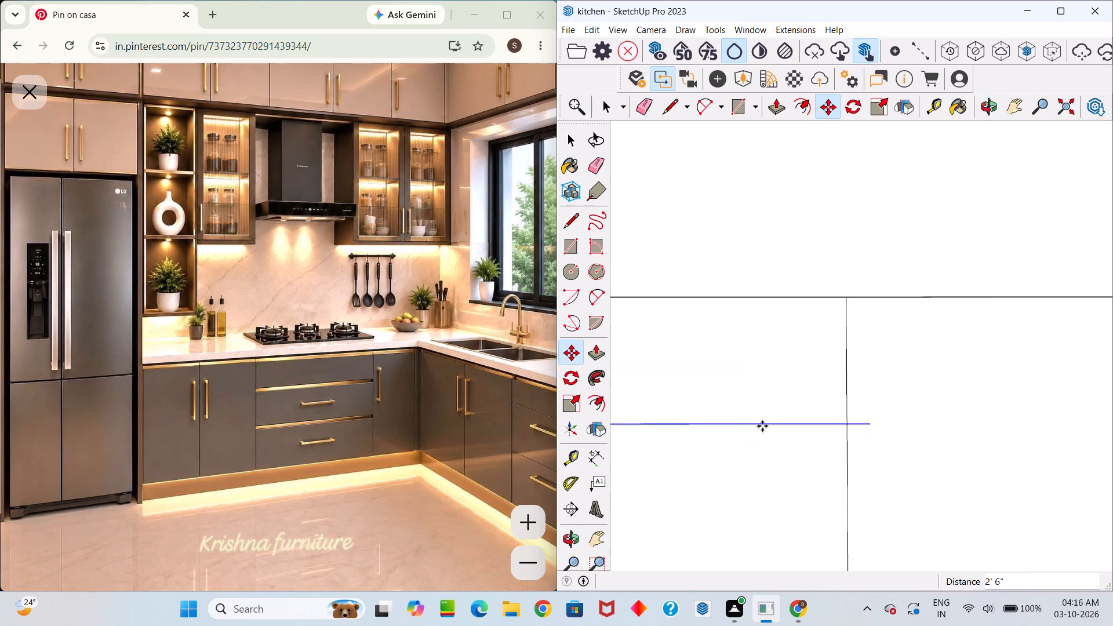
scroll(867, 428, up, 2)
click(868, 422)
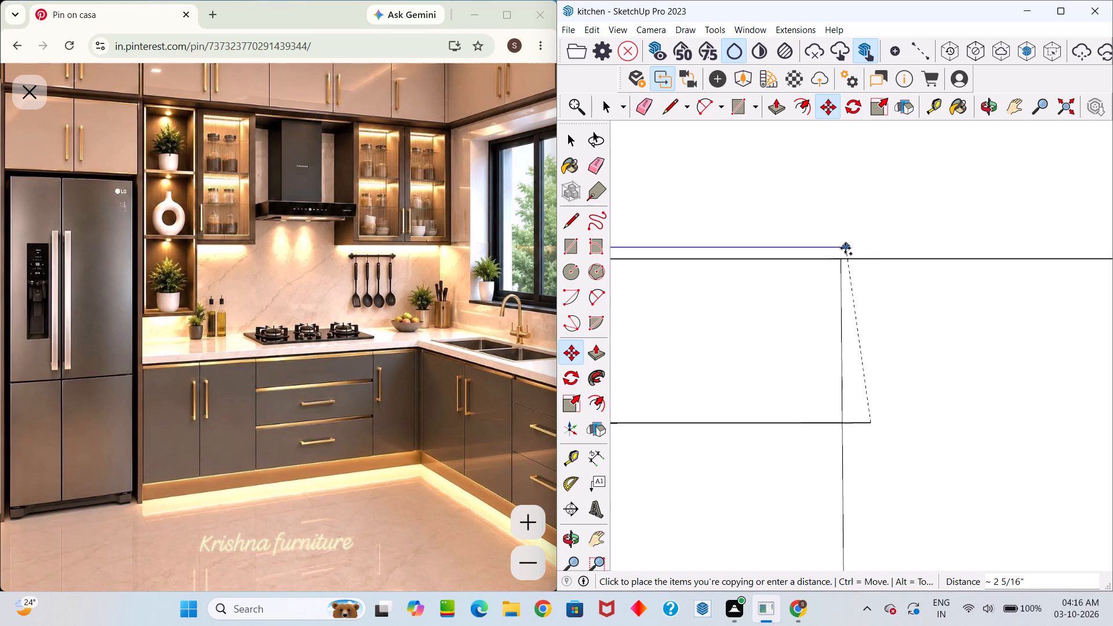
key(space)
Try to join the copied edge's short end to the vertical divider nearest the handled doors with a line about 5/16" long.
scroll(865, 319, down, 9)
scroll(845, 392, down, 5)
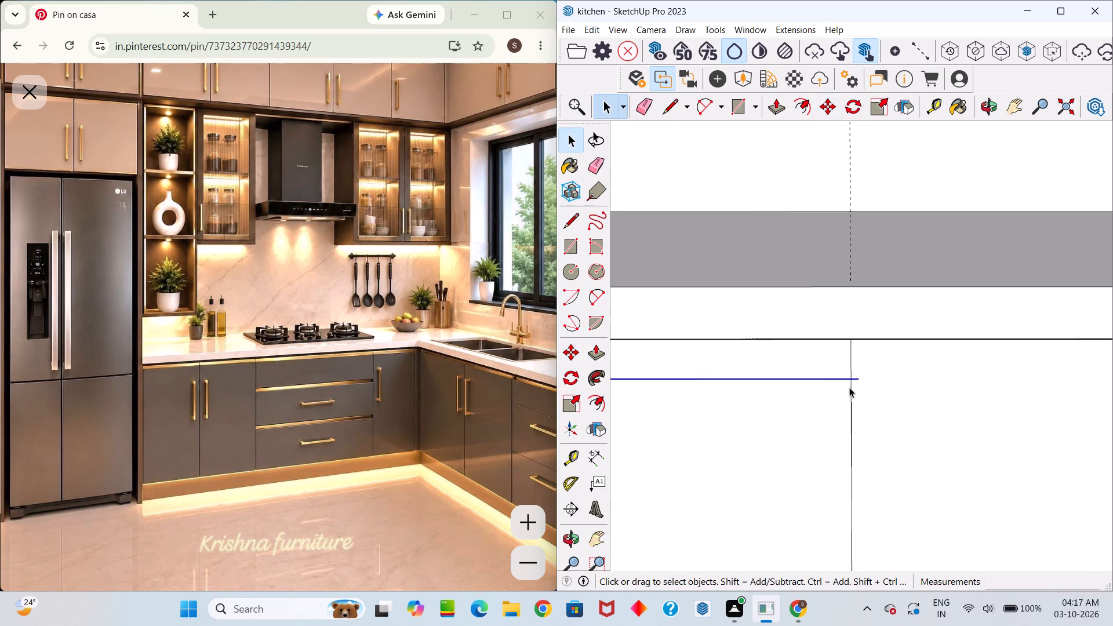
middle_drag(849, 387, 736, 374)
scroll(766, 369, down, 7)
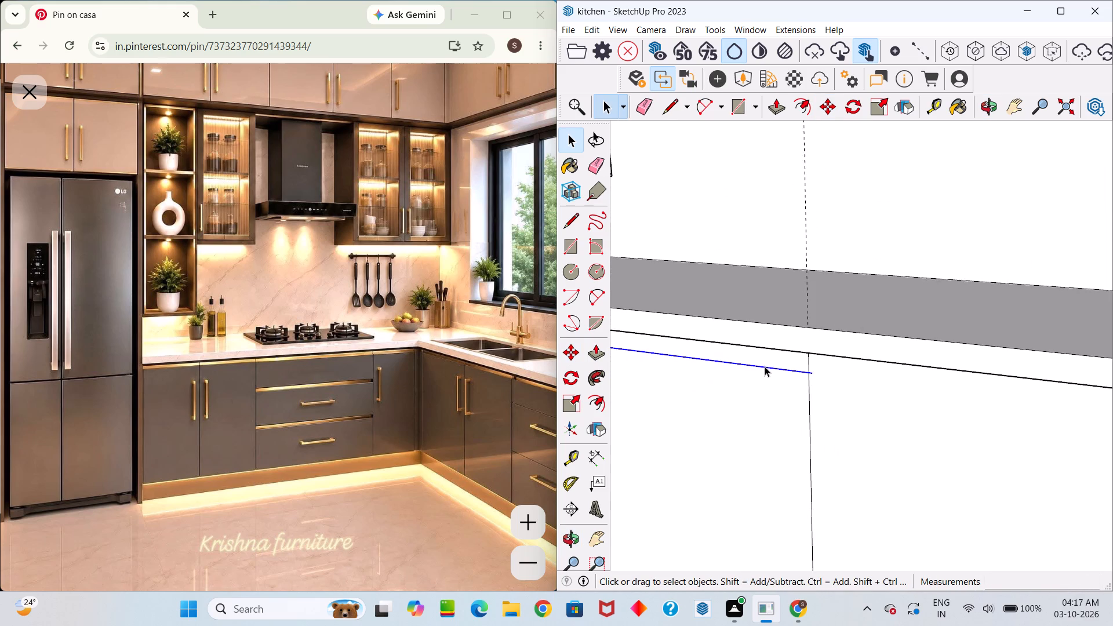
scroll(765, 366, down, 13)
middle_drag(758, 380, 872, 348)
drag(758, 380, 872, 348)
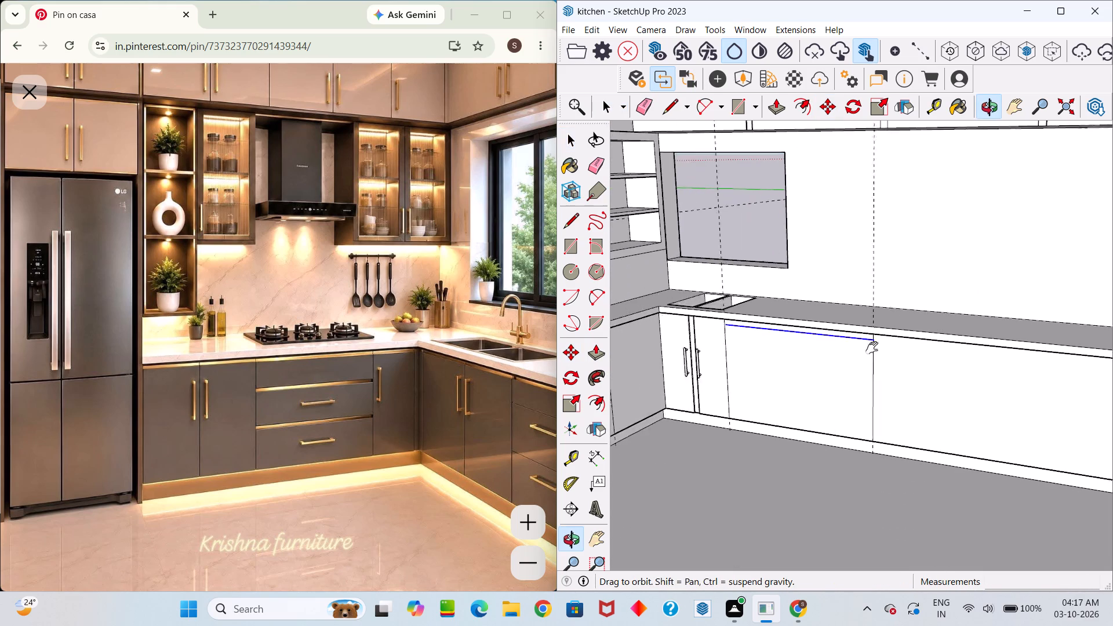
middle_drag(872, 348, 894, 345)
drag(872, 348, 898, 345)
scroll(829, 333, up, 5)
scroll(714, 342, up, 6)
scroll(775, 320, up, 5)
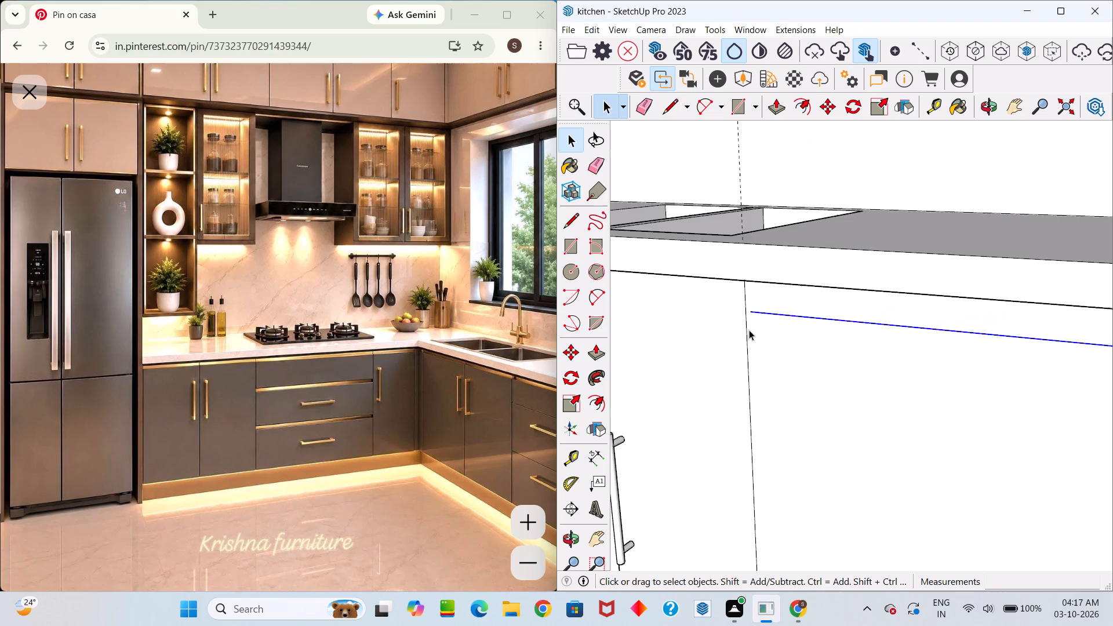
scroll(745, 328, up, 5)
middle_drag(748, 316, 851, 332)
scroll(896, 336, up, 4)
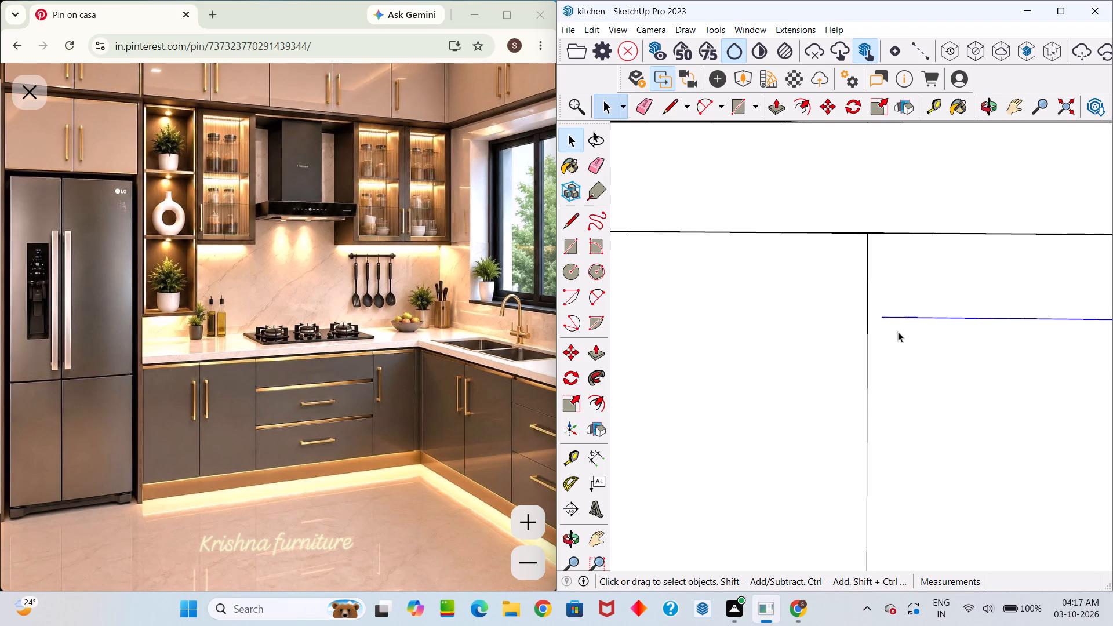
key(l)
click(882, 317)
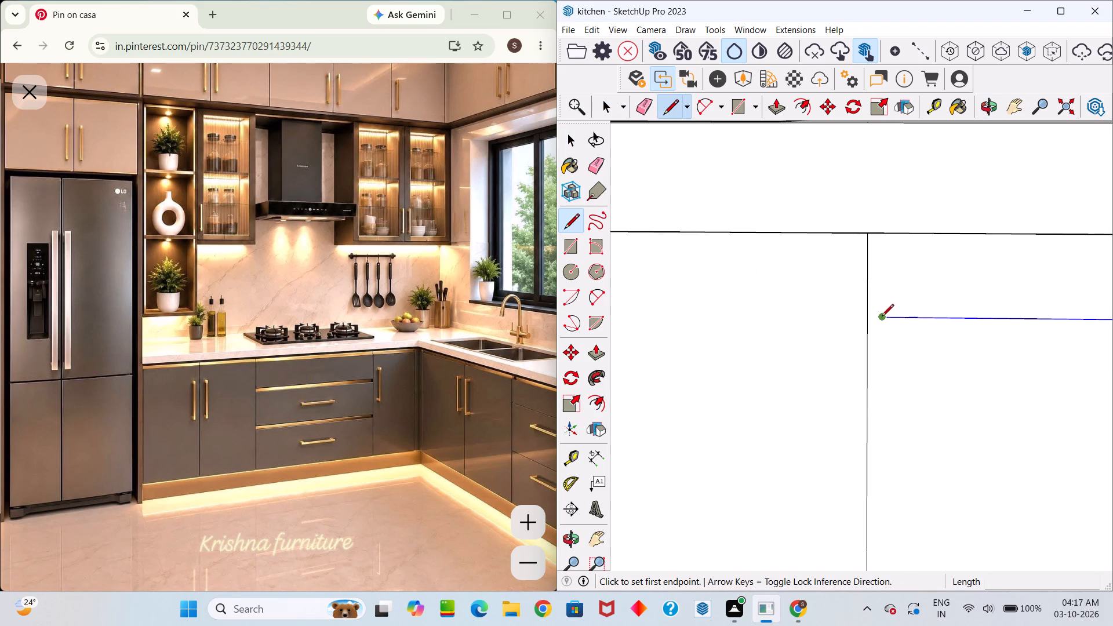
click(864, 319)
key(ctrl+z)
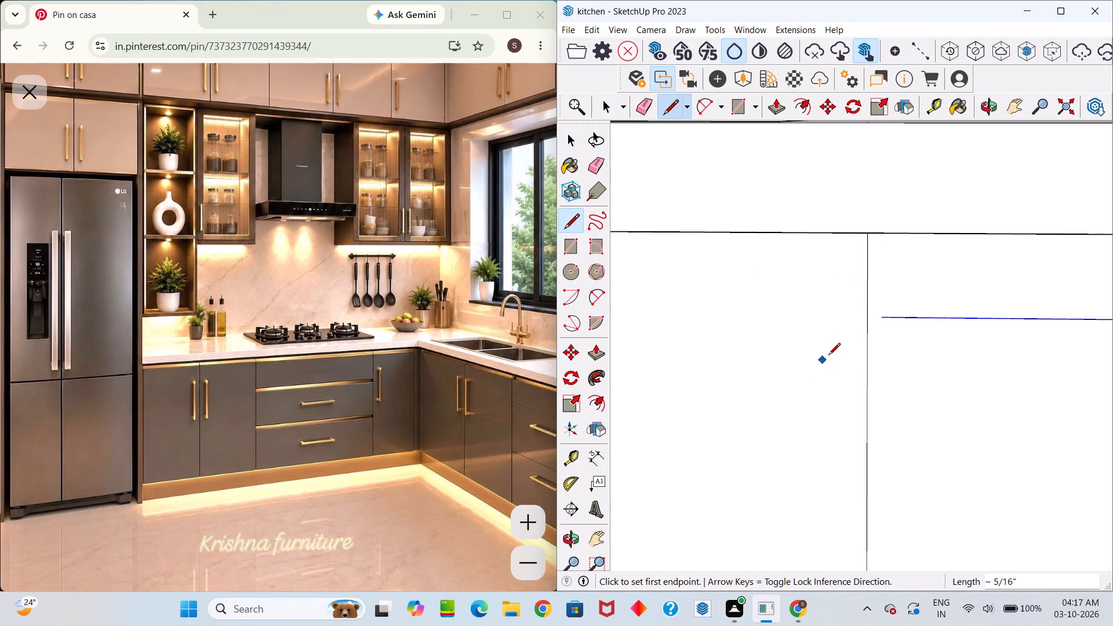
Draw a line about 5/16" long from the copied edge's short end to the vertical divider, closing the gap.
scroll(872, 325, up, 3)
click(885, 317)
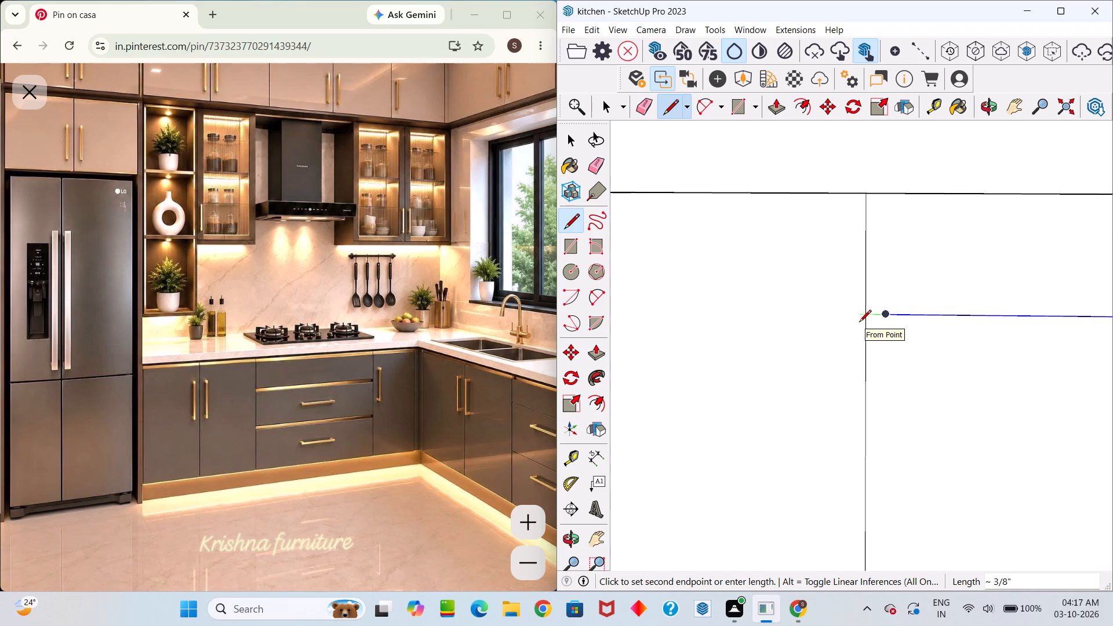
click(864, 315)
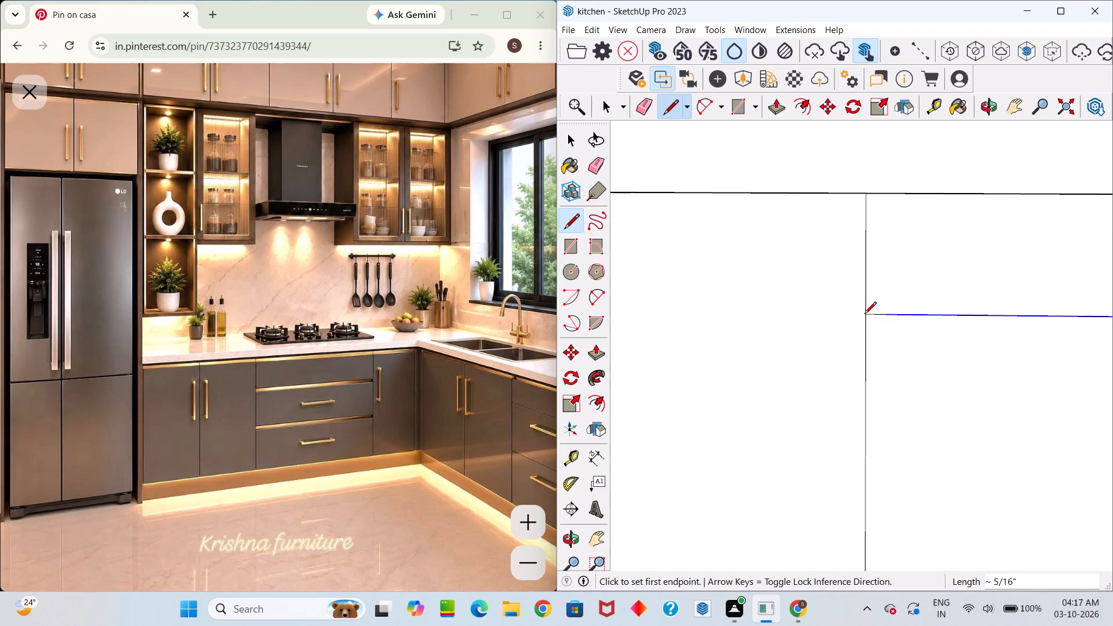
scroll(862, 314, down, 3)
scroll(866, 313, up, 18)
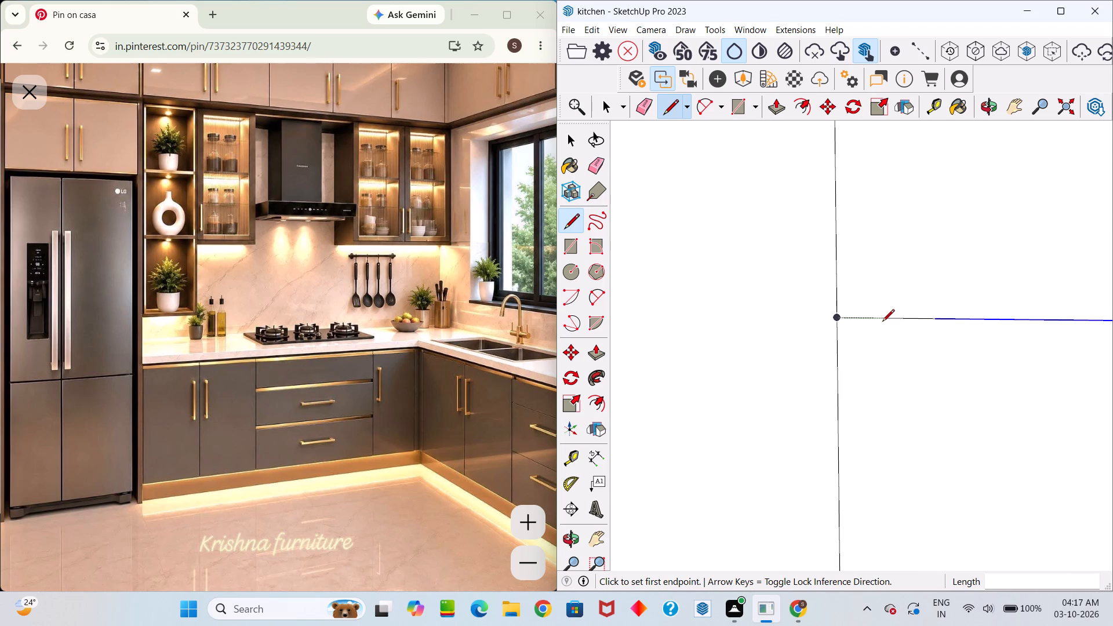
ctrl+click(883, 322)
key(space)
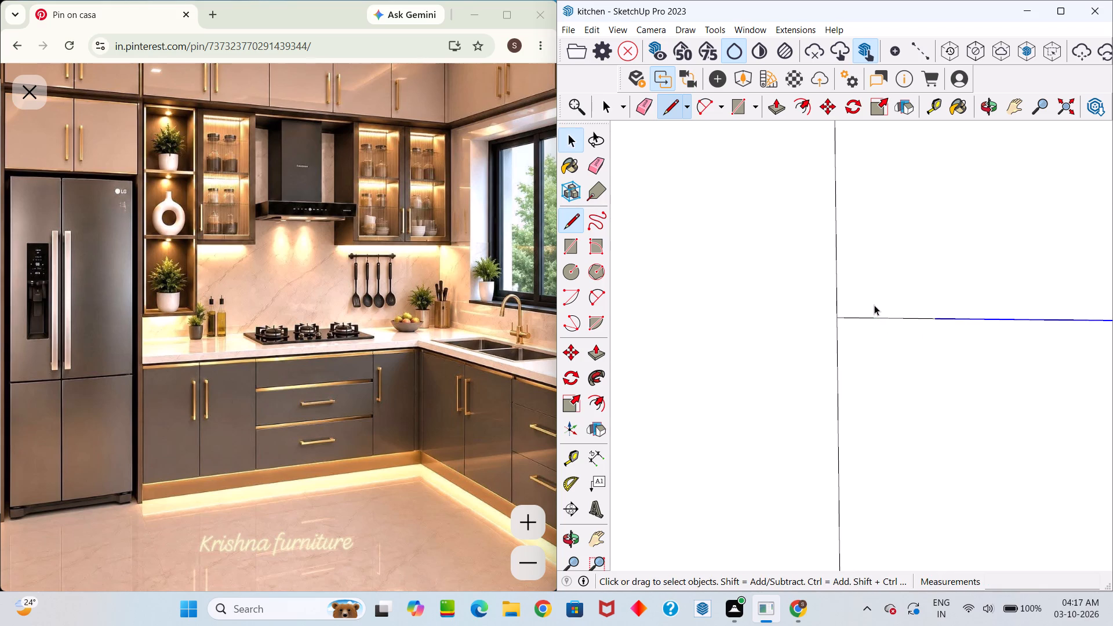
Undo the short closing line and the copied edge just below the top of the window-wall base cabinet panel.
ctrl+click(876, 315)
ctrl+scroll(876, 319, down, 1)
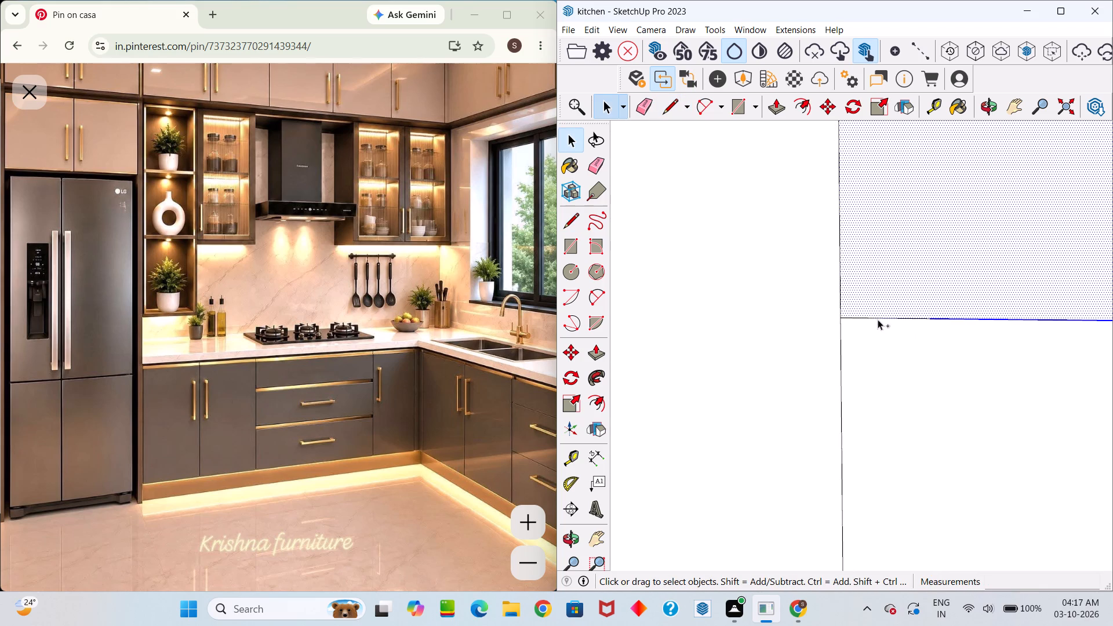
ctrl+click(879, 318)
scroll(879, 321, down, 20)
scroll(879, 321, down, 2)
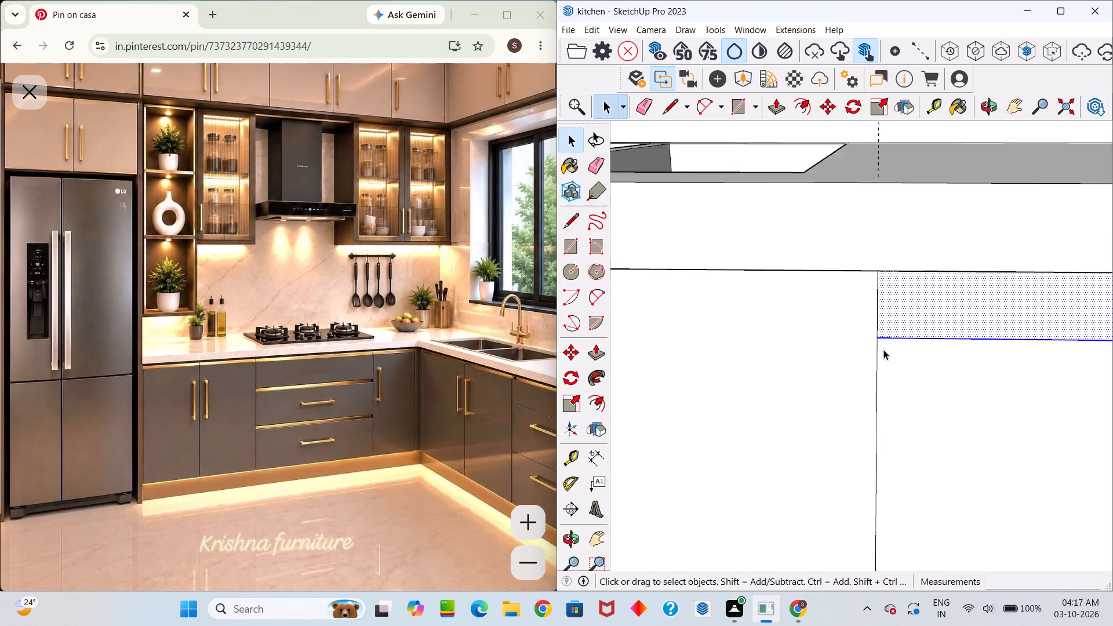
scroll(883, 350, down, 7)
middle_drag(885, 361, 718, 500)
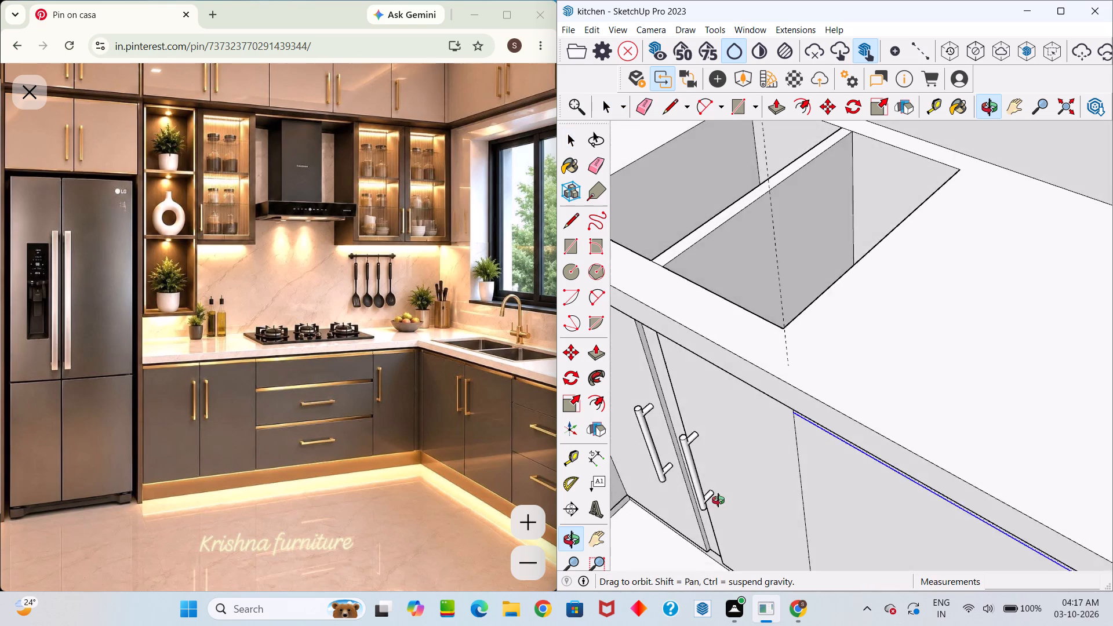
middle_drag(718, 500, 796, 278)
key(ctrl+z)
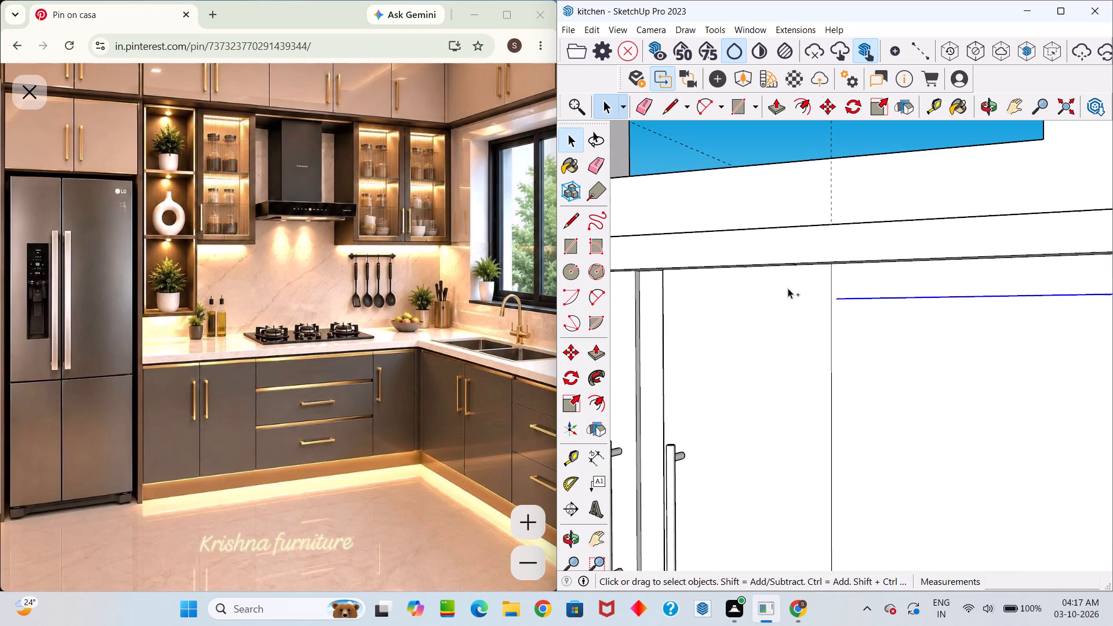
key(ctrl+z)
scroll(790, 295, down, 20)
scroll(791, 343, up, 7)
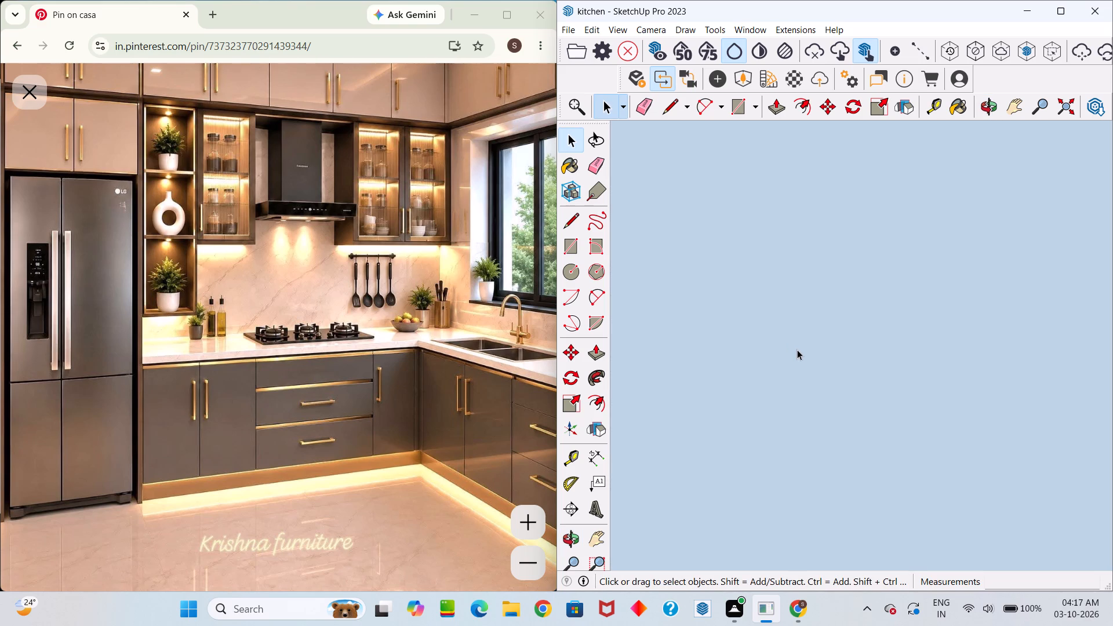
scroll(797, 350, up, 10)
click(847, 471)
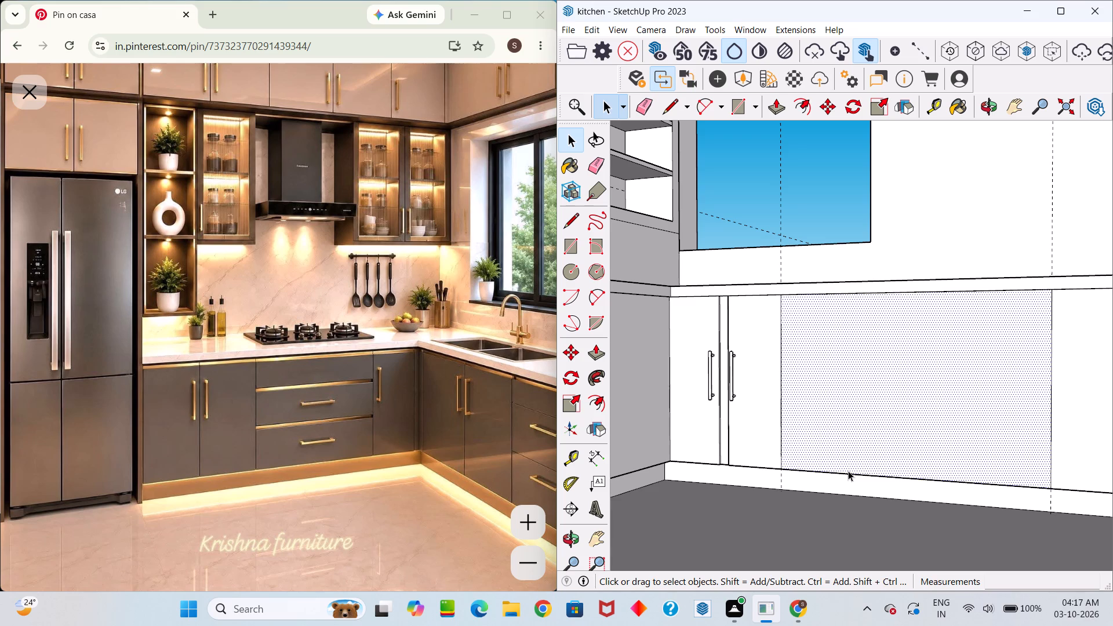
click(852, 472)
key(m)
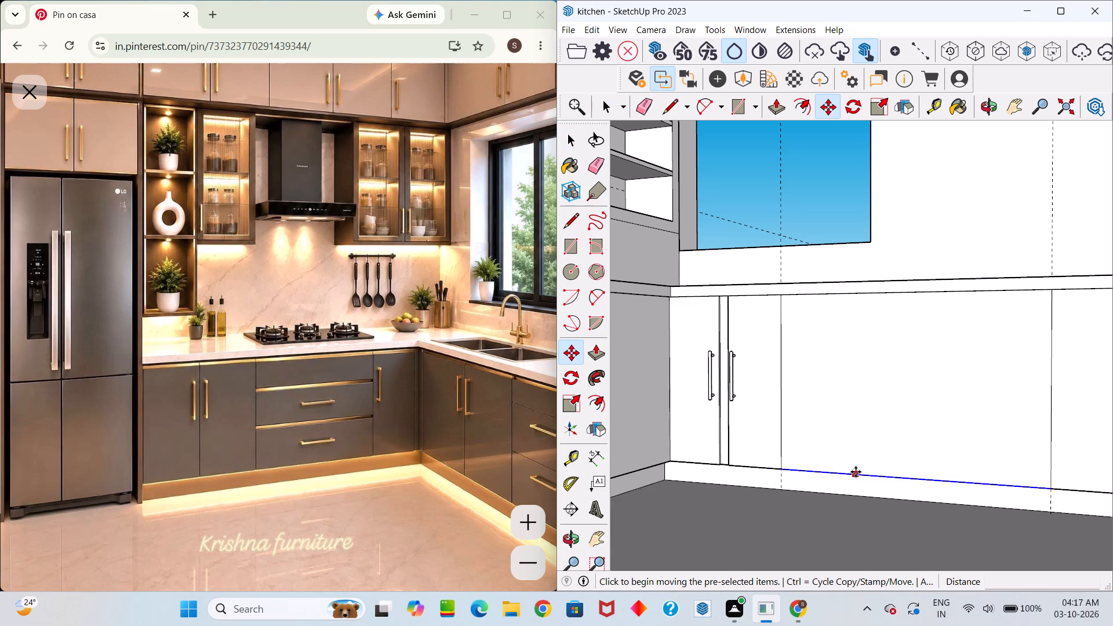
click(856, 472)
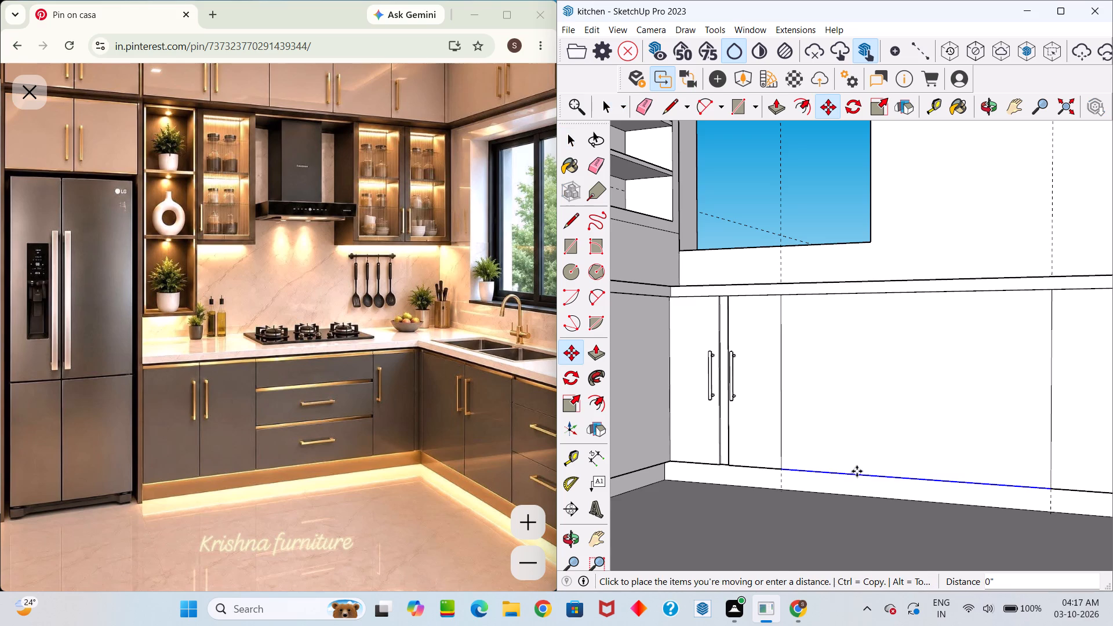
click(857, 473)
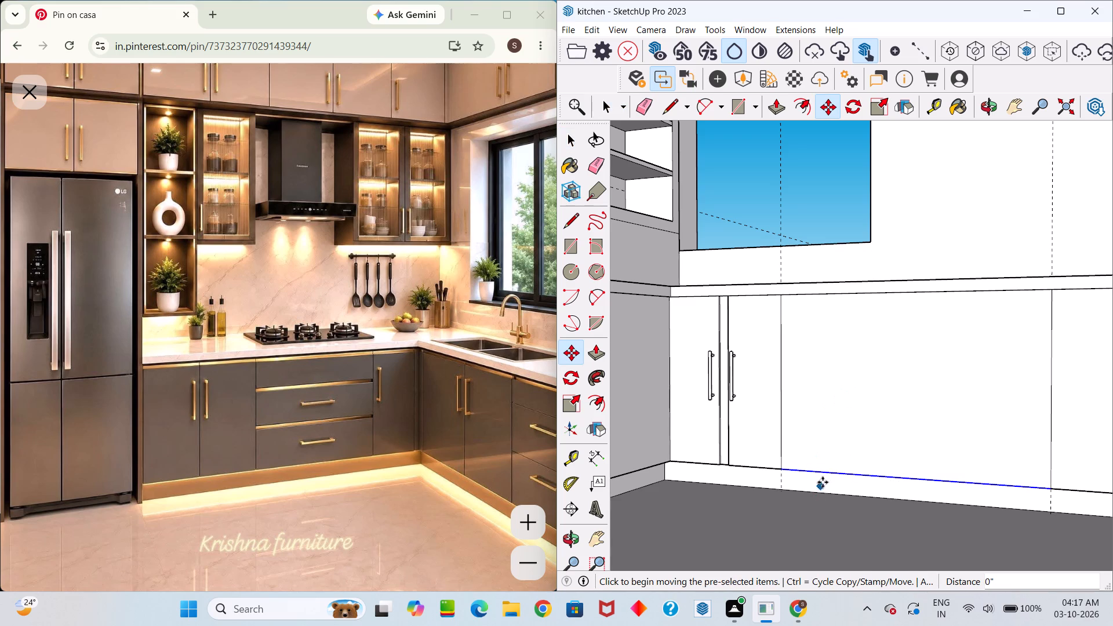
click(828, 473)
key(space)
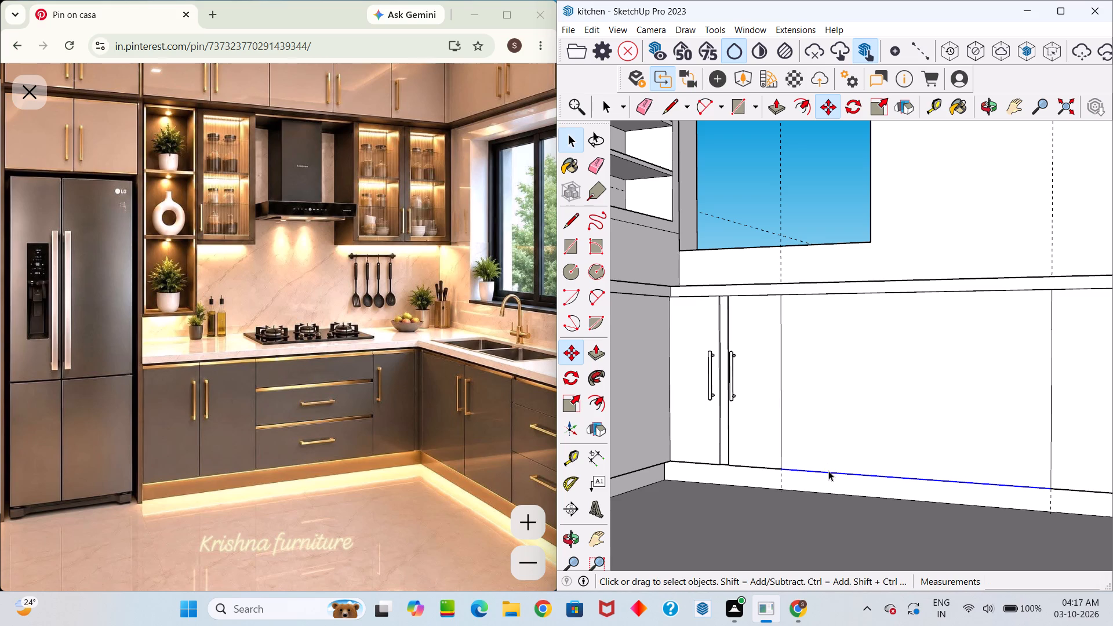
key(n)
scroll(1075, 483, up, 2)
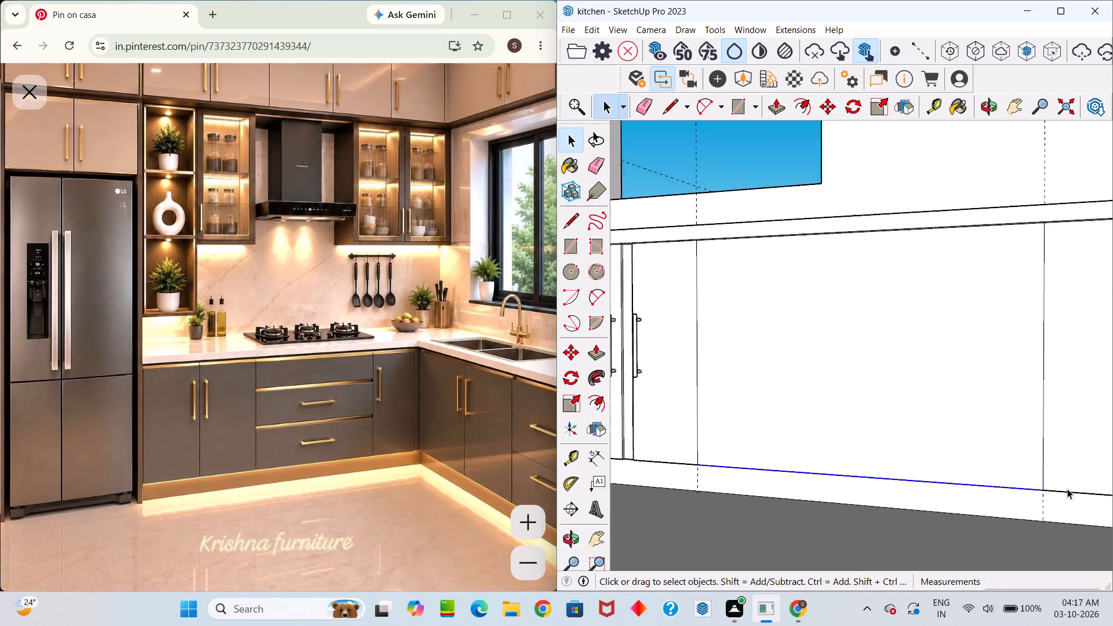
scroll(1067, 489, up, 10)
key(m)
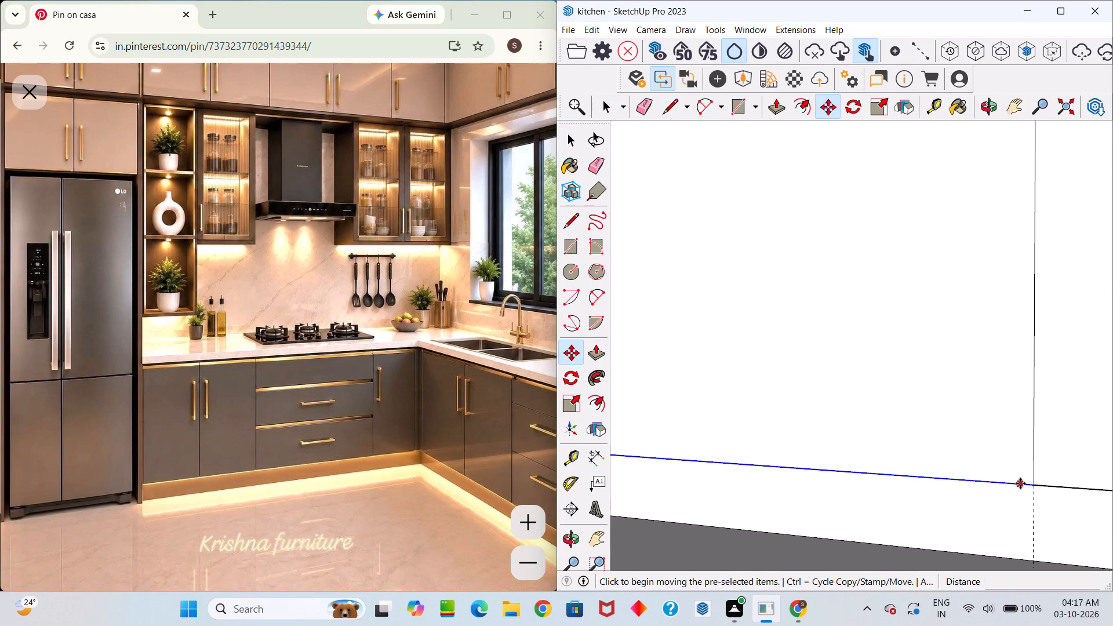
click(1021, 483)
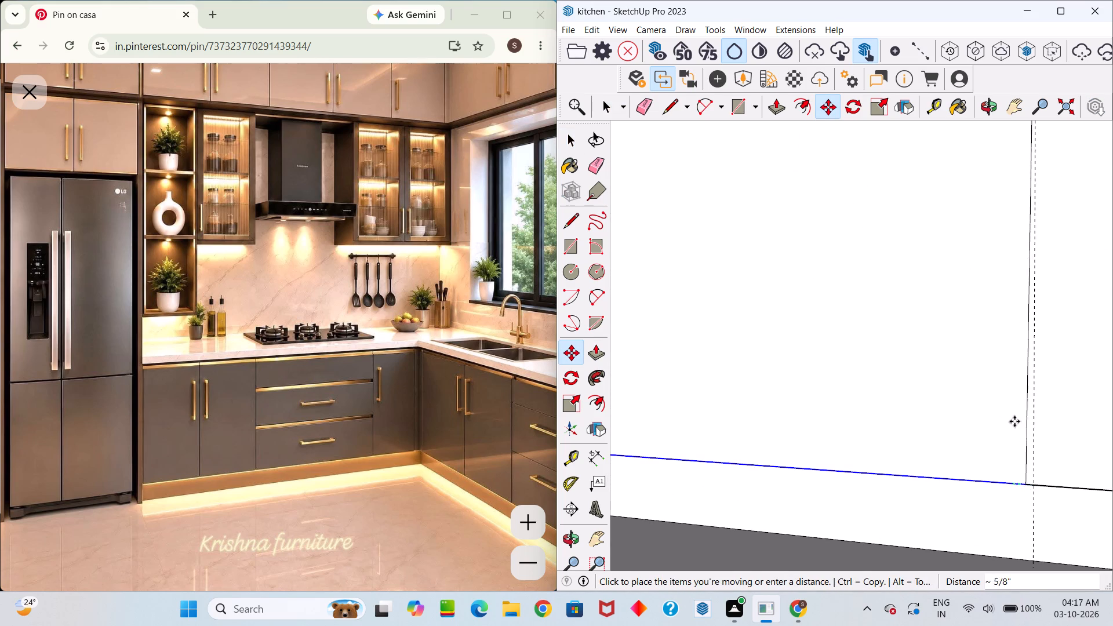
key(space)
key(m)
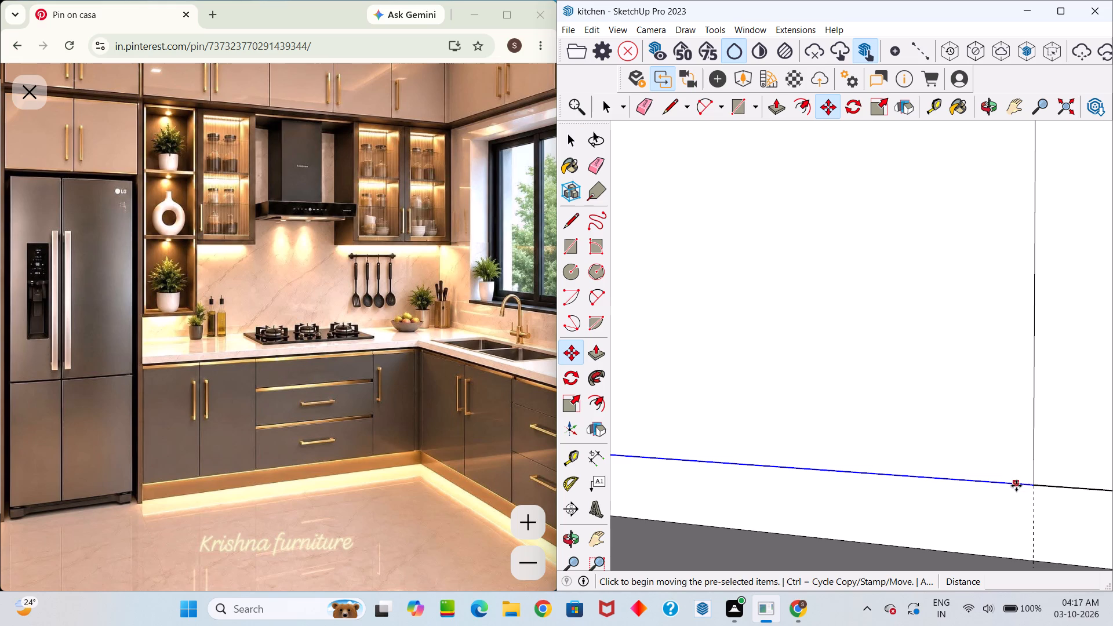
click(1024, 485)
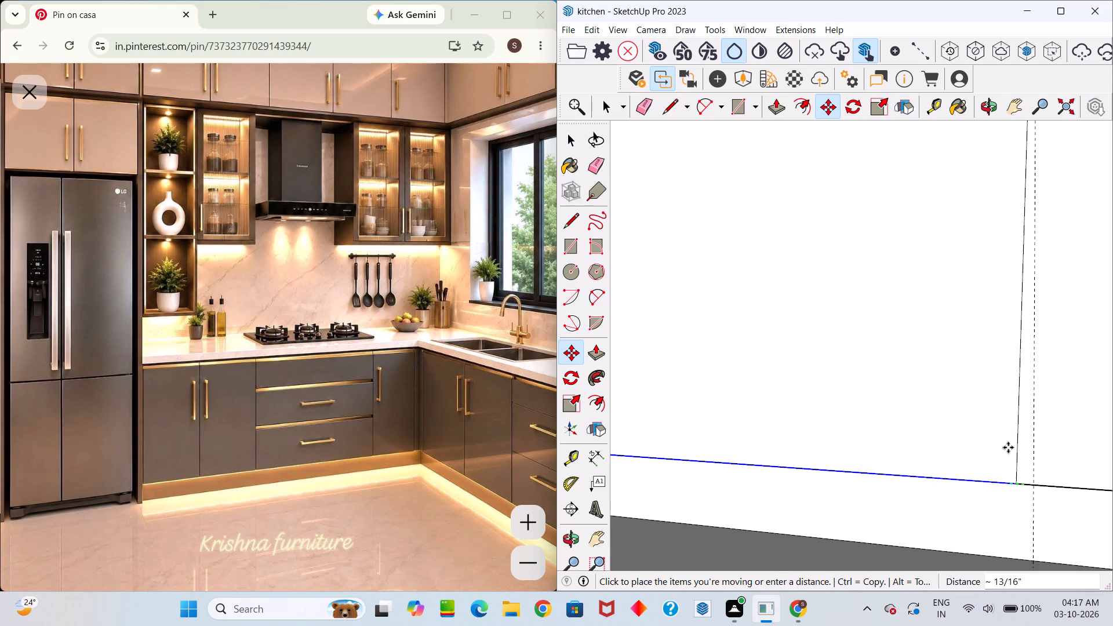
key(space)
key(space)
Copy the window-wall base cabinet panel's lower edge about 2' 7 15/16" straight up onto the panel's top edge.
click(1006, 493)
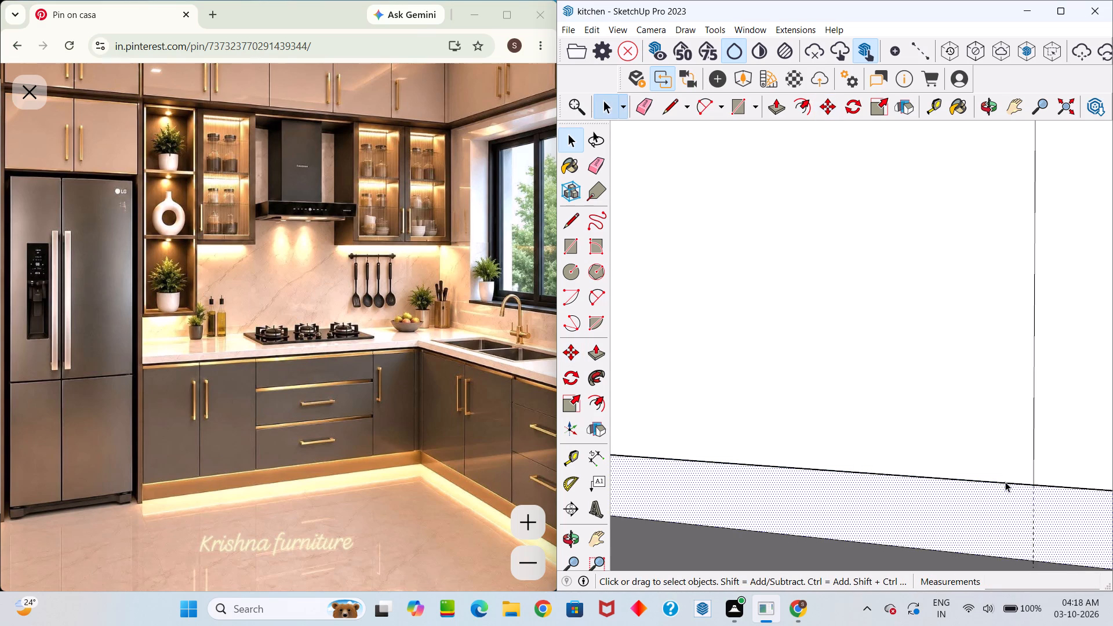
click(1005, 482)
key(m)
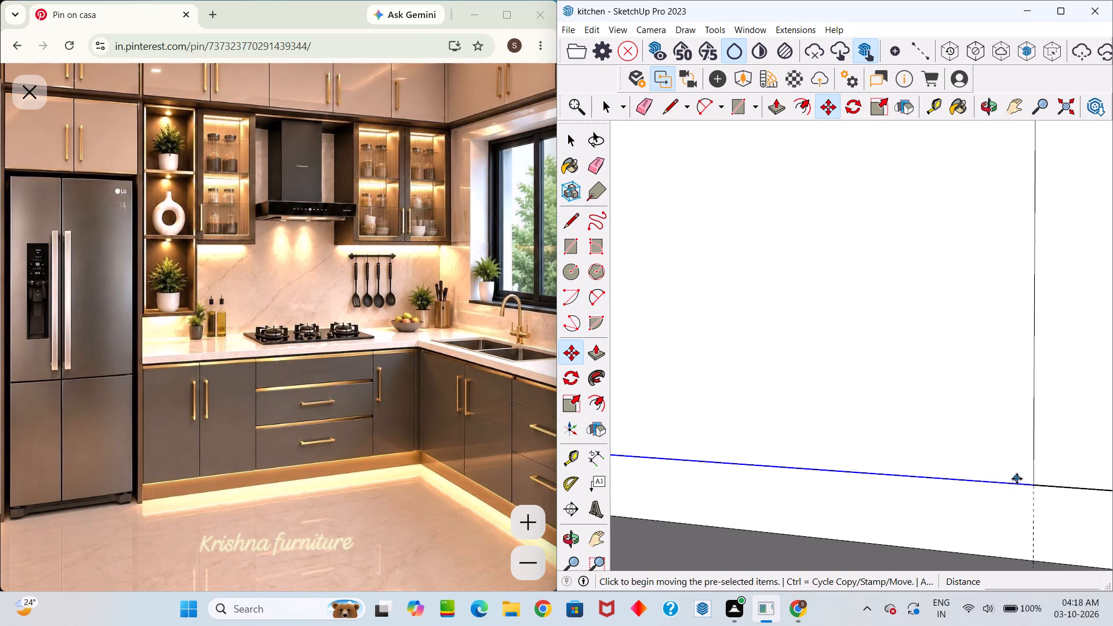
click(1018, 483)
scroll(1009, 434, down, 2)
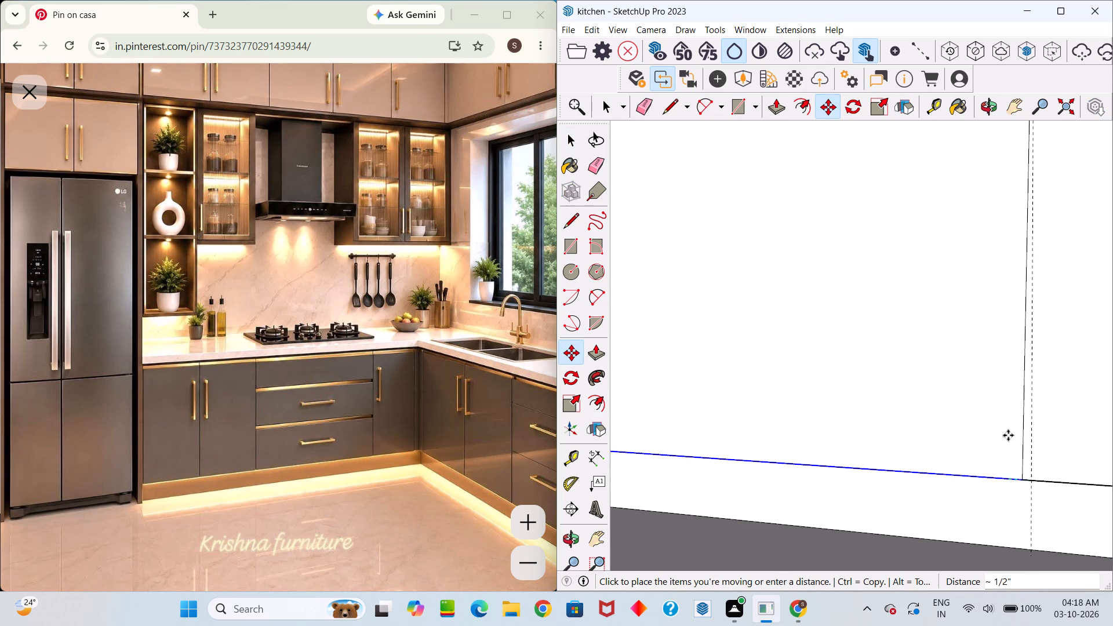
scroll(1008, 435, down, 14)
middle_drag(1016, 438, 987, 372)
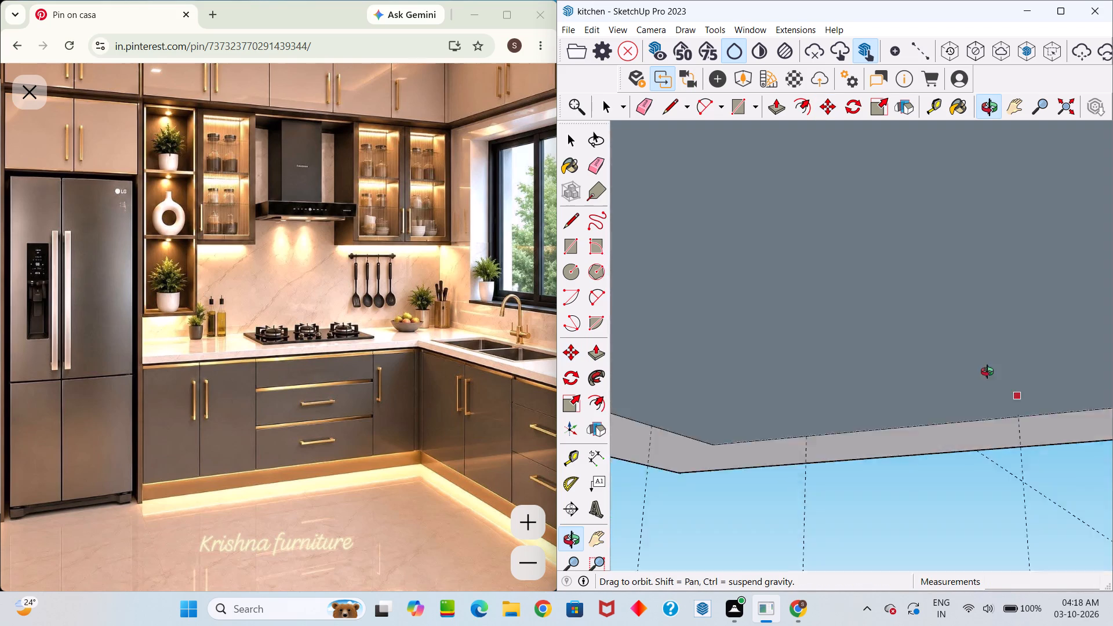
middle_drag(987, 372, 949, 465)
scroll(962, 469, up, 5)
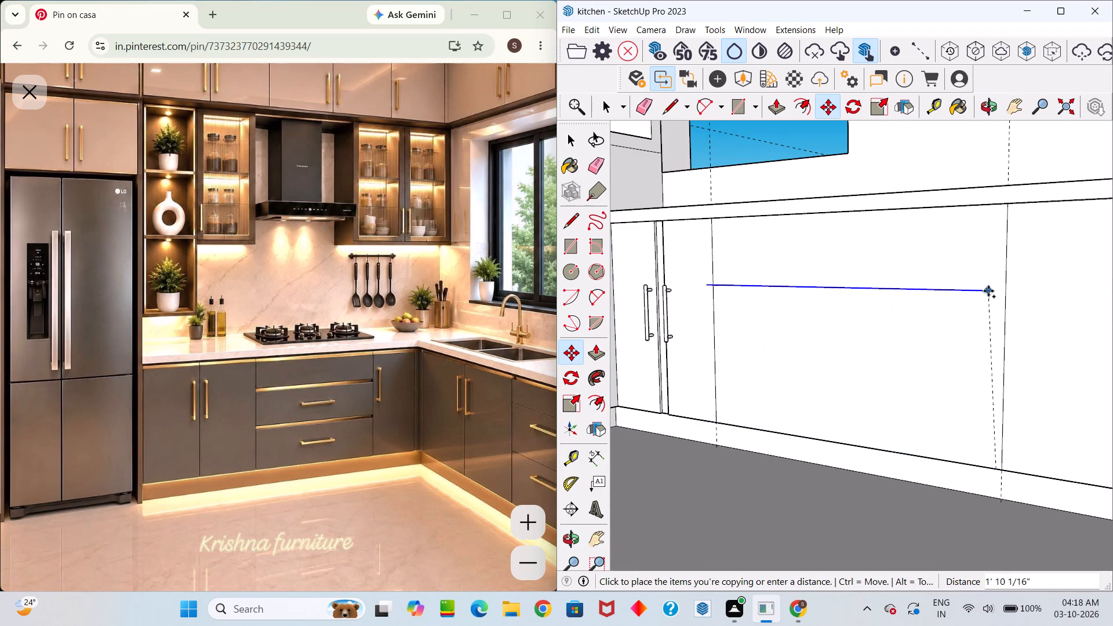
scroll(1001, 250, up, 10)
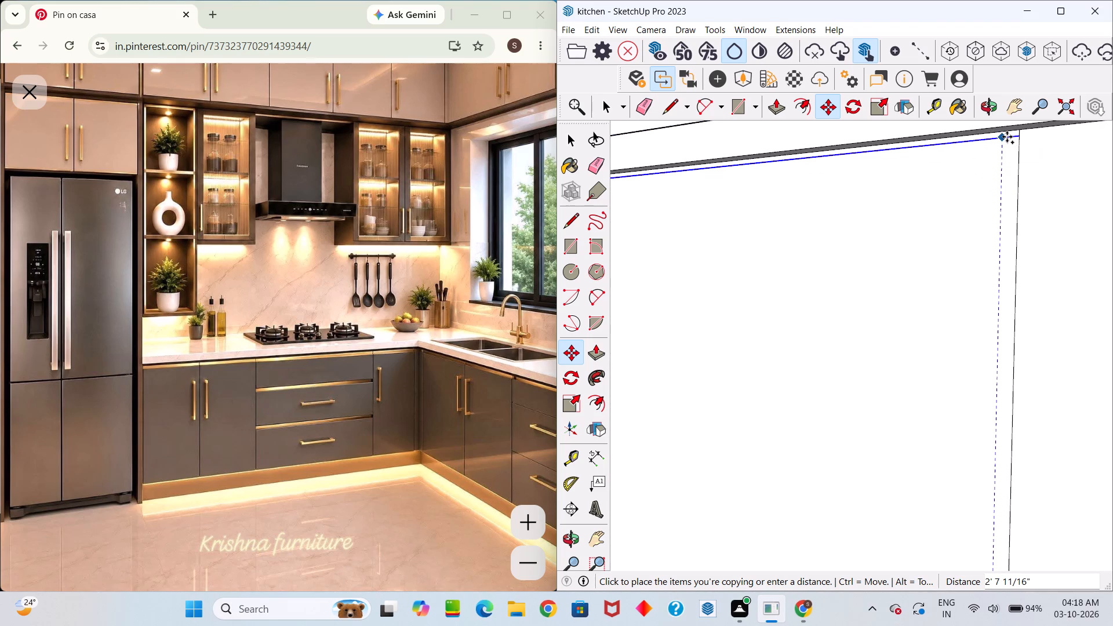
click(1007, 133)
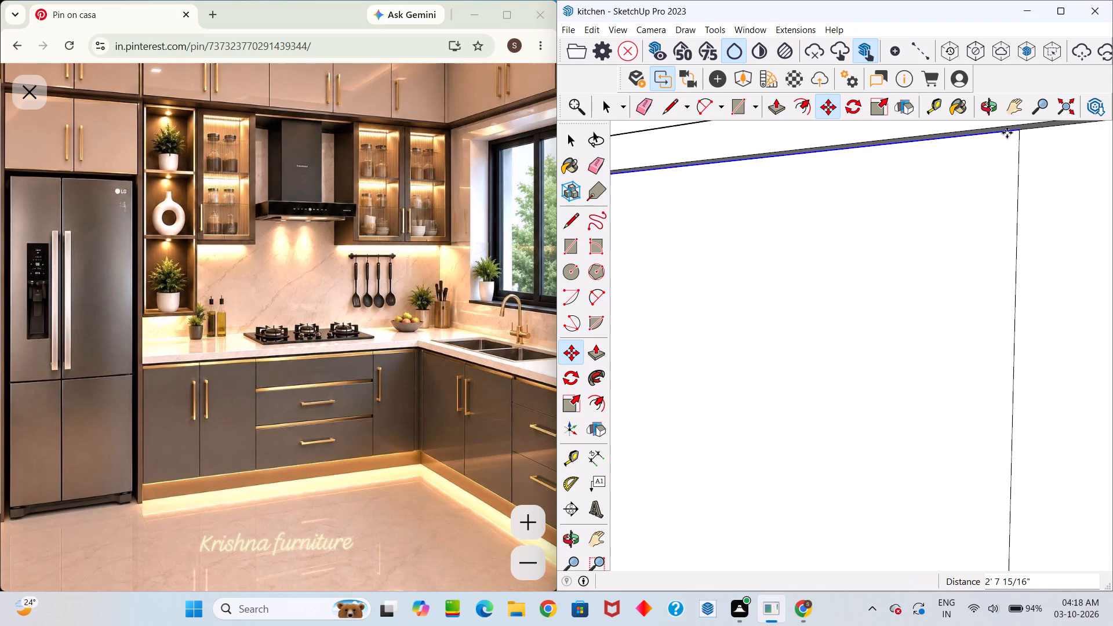
Divide the copy distance by 3 so evenly spaced edges split the panel into three equal drawer fronts.
key(slash)
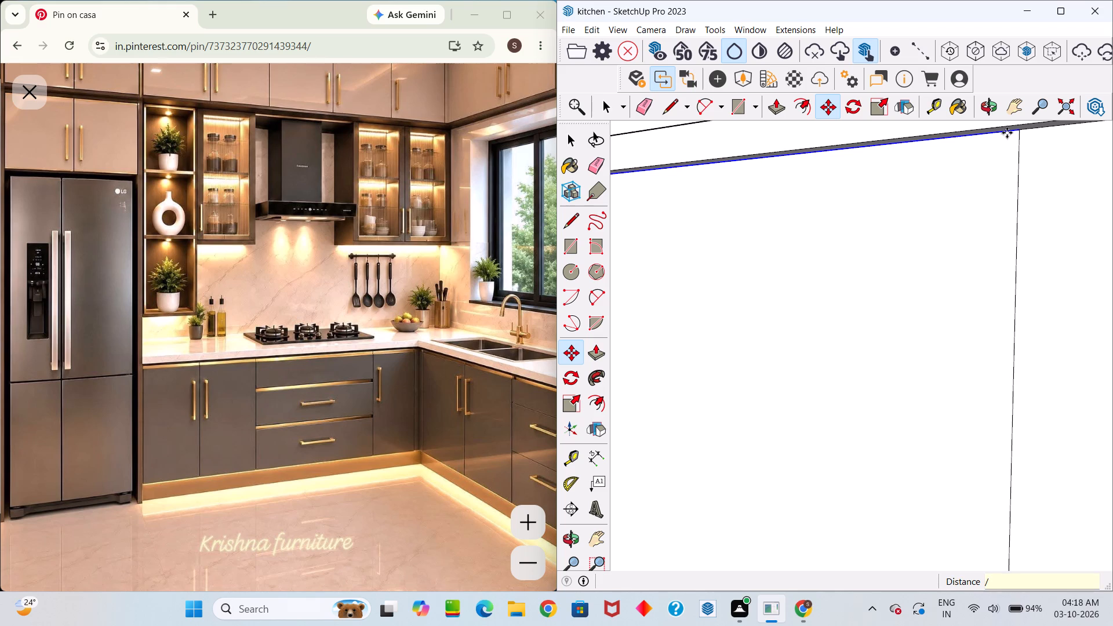
key(3)
key(Return)
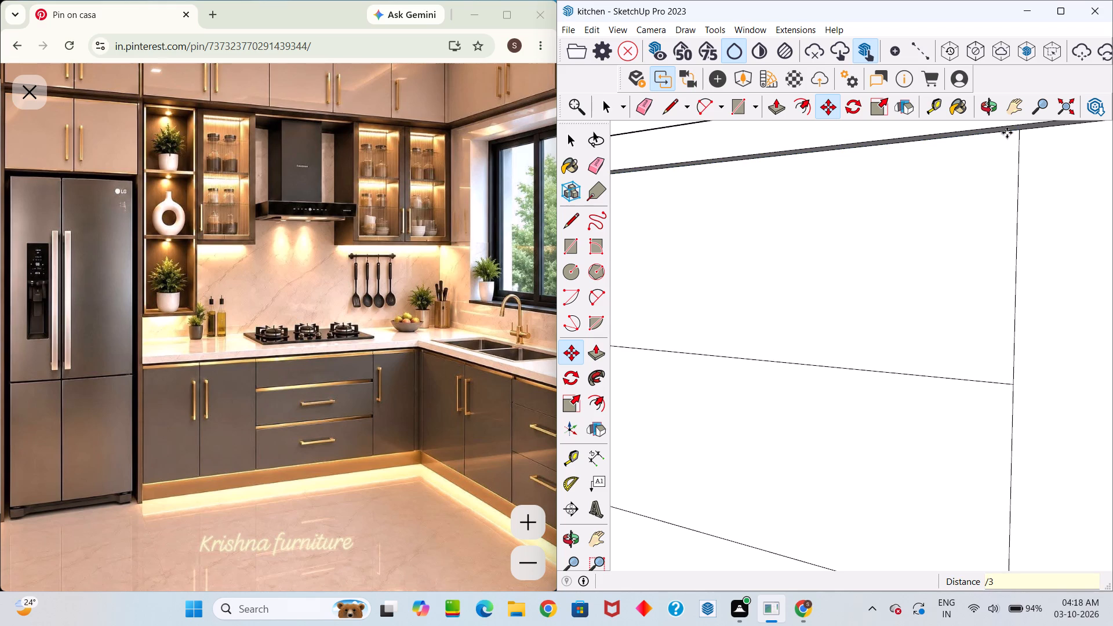
scroll(1006, 145, down, 5)
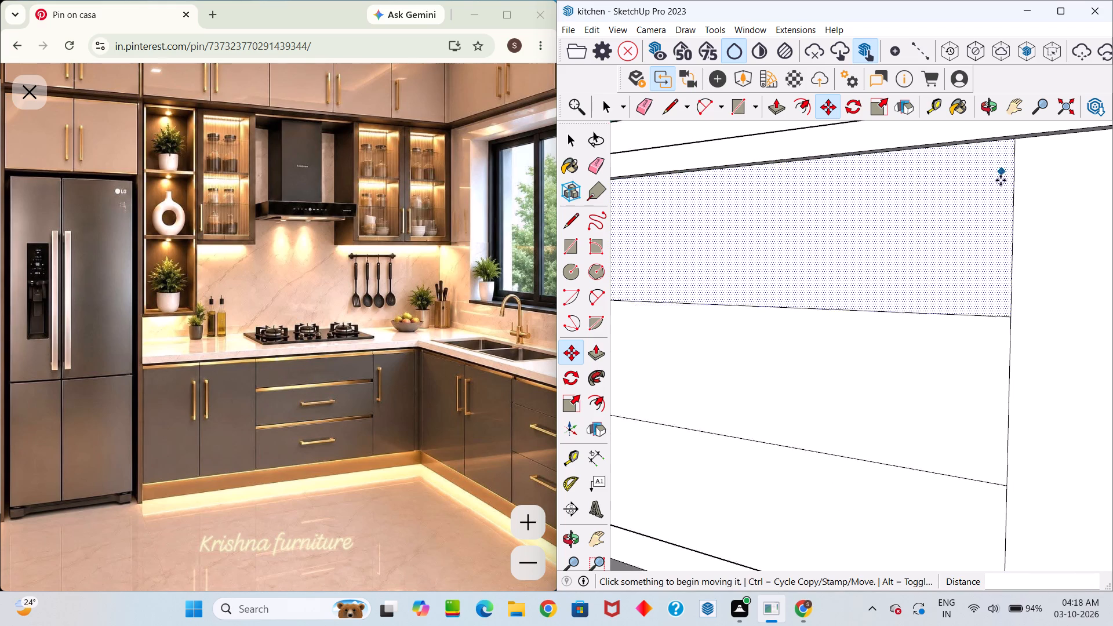
scroll(1001, 180, down, 3)
middle_drag(958, 262, 1035, 373)
scroll(1041, 371, down, 9)
middle_drag(930, 402, 954, 307)
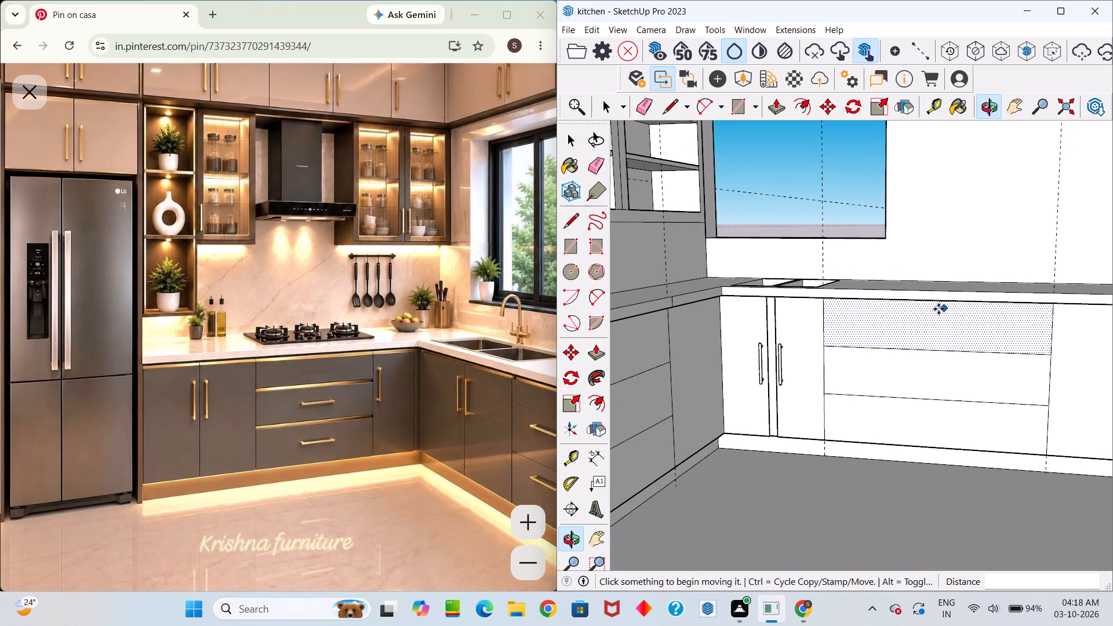
key(space)
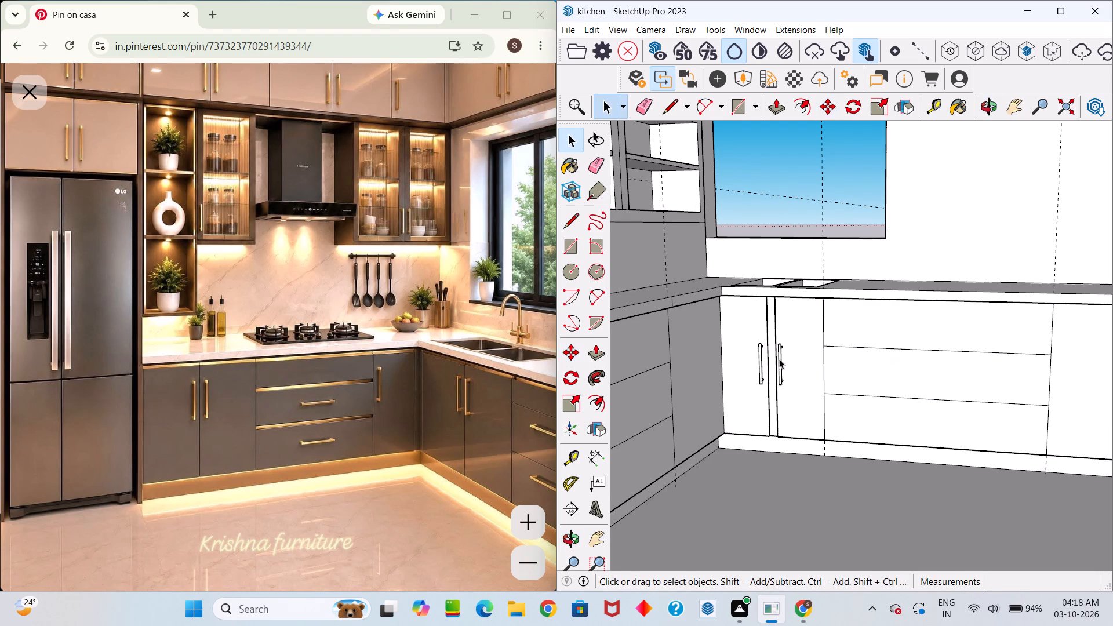
Examine the window-wall base cabinets, including the sink cutout, the handled doors and the new drawer divisions.
scroll(766, 316, up, 9)
scroll(778, 327, down, 1)
middle_drag(779, 330, 824, 358)
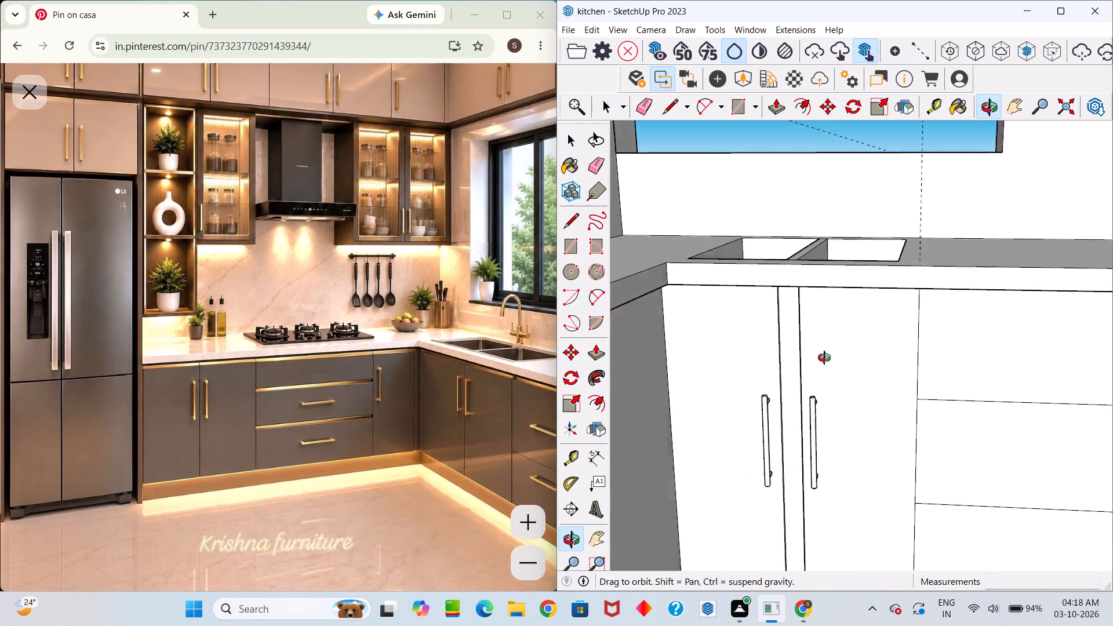
middle_drag(824, 358, 793, 408)
scroll(791, 402, down, 6)
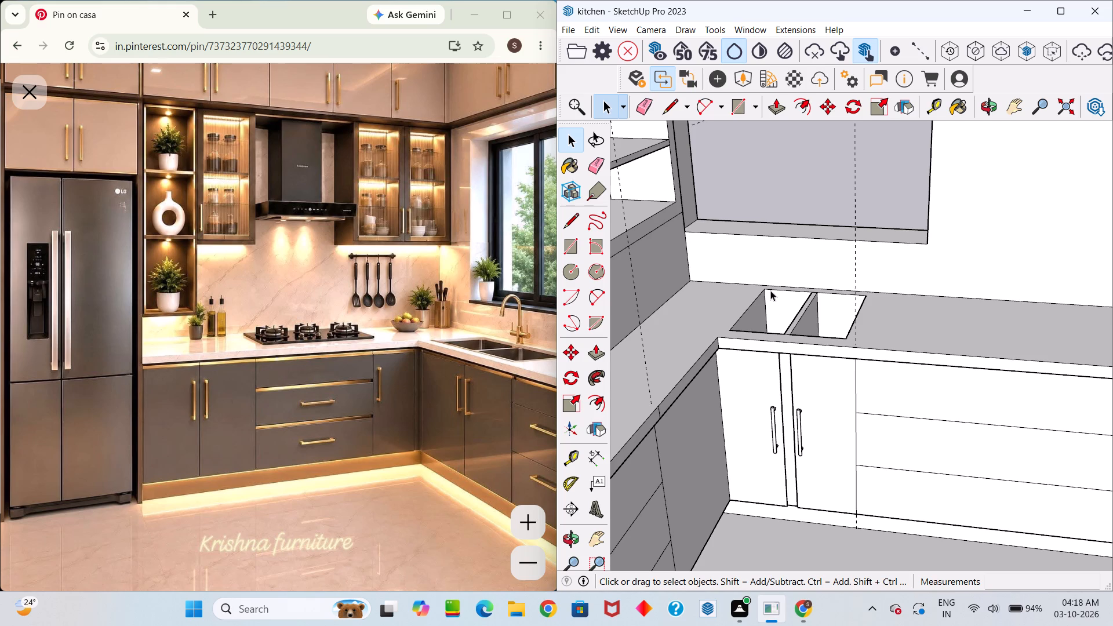
scroll(784, 398, down, 9)
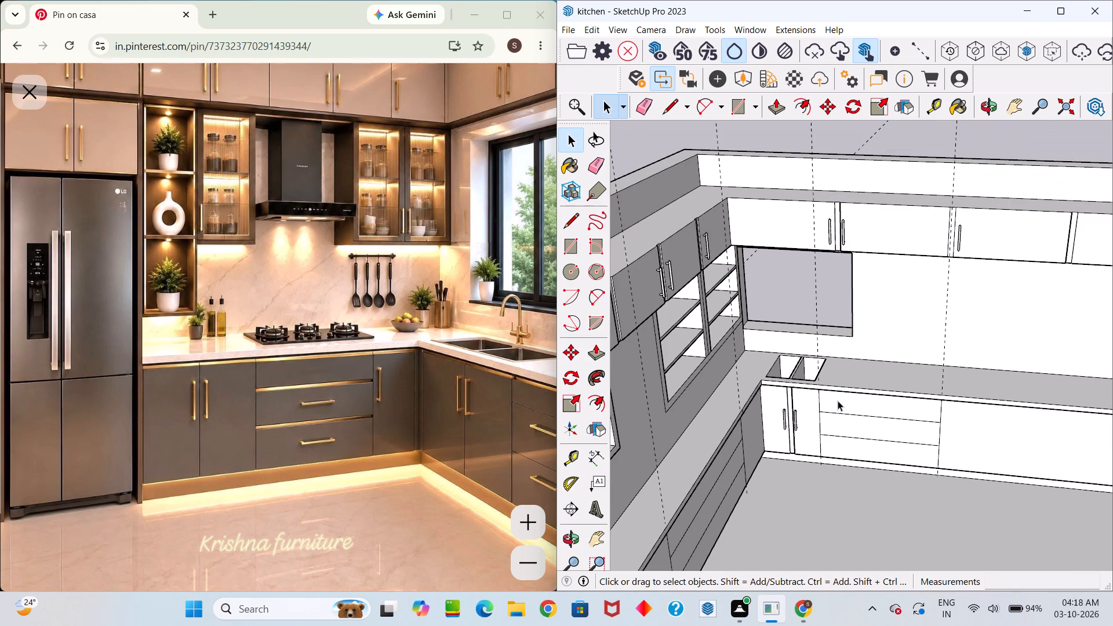
scroll(788, 333, up, 2)
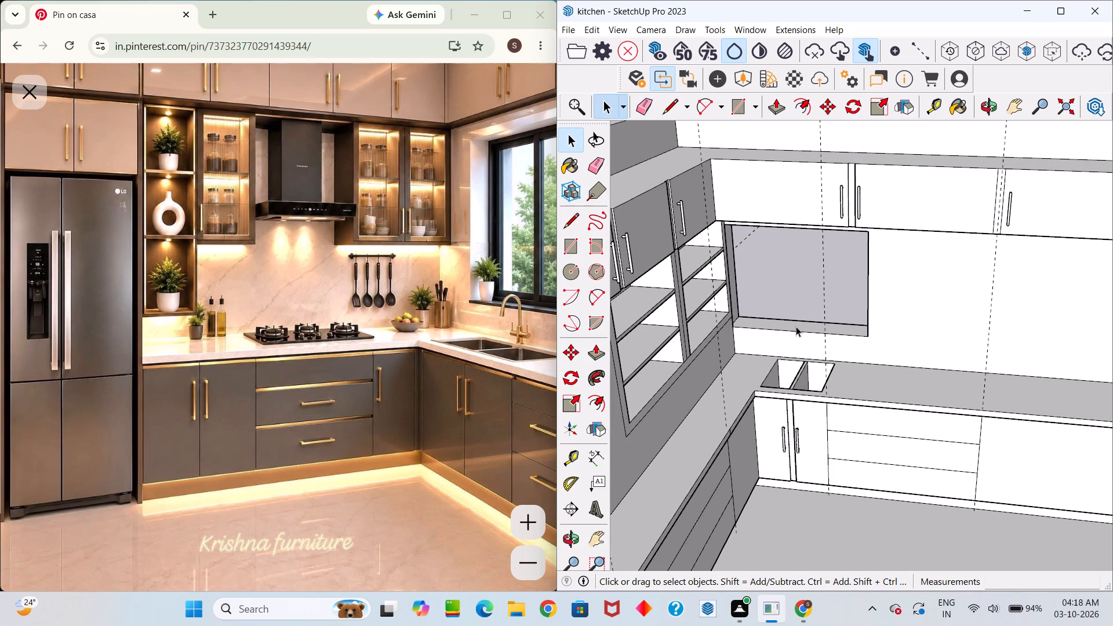
scroll(807, 434, up, 6)
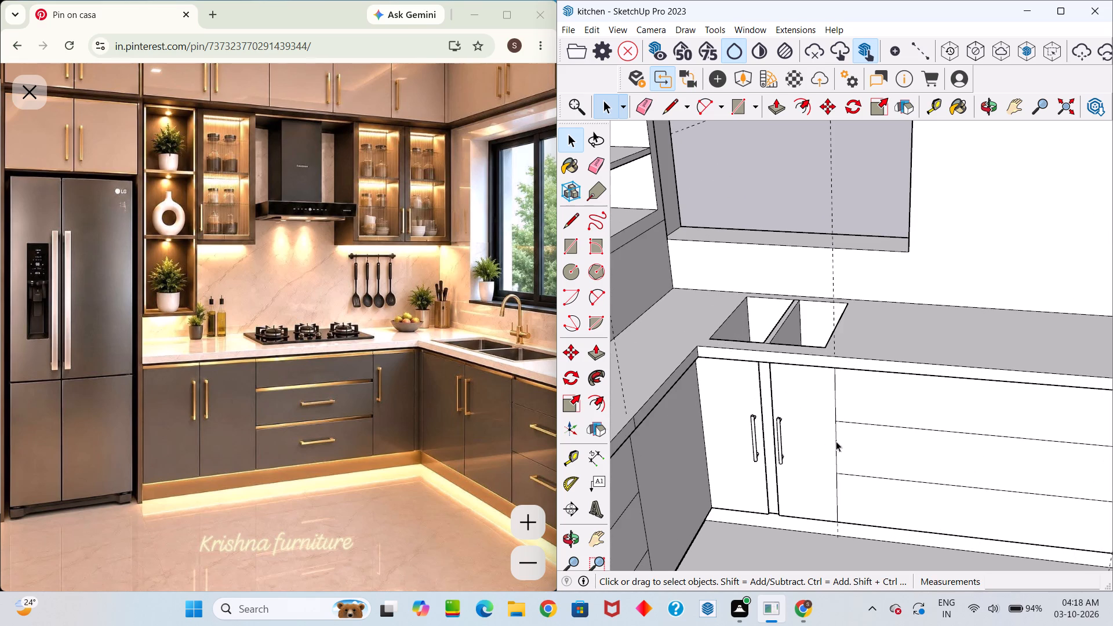
middle_drag(966, 438, 915, 396)
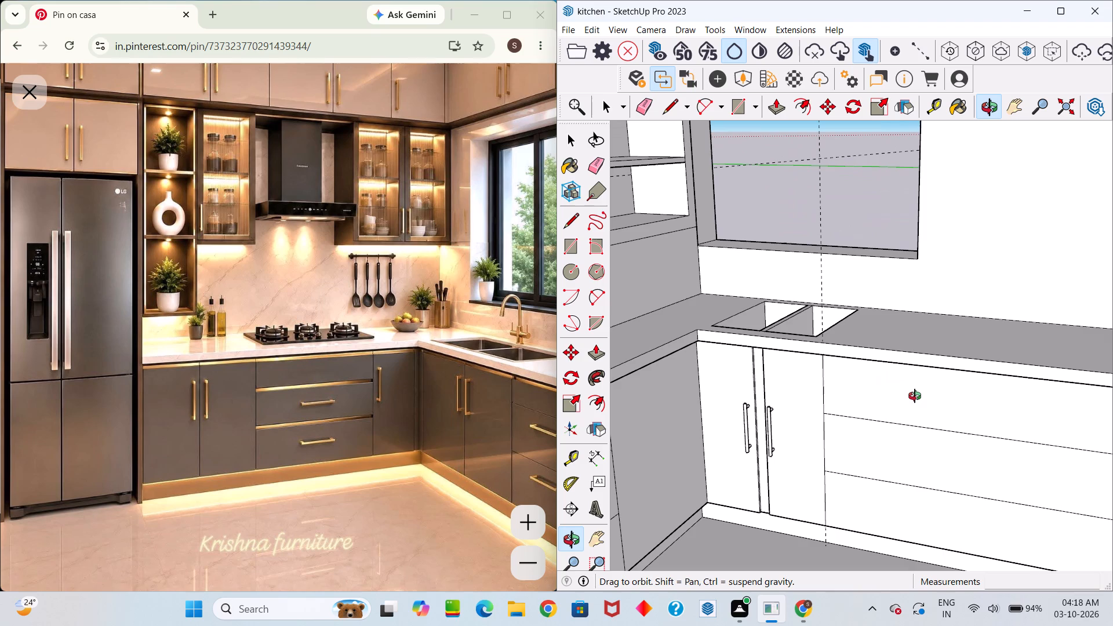
middle_drag(915, 396, 914, 399)
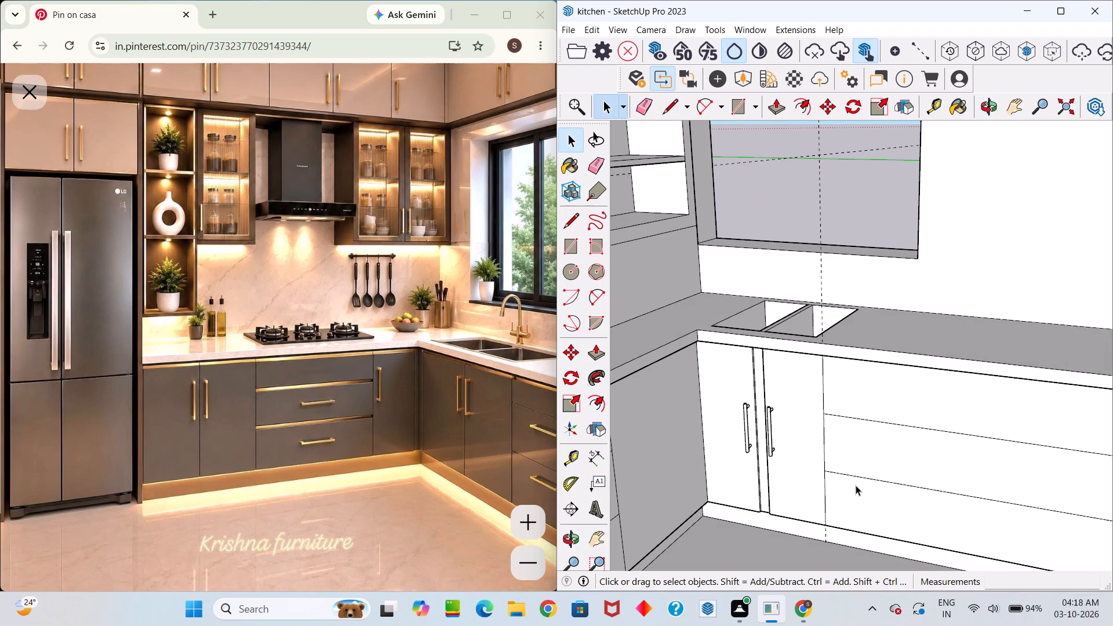
scroll(882, 475, up, 2)
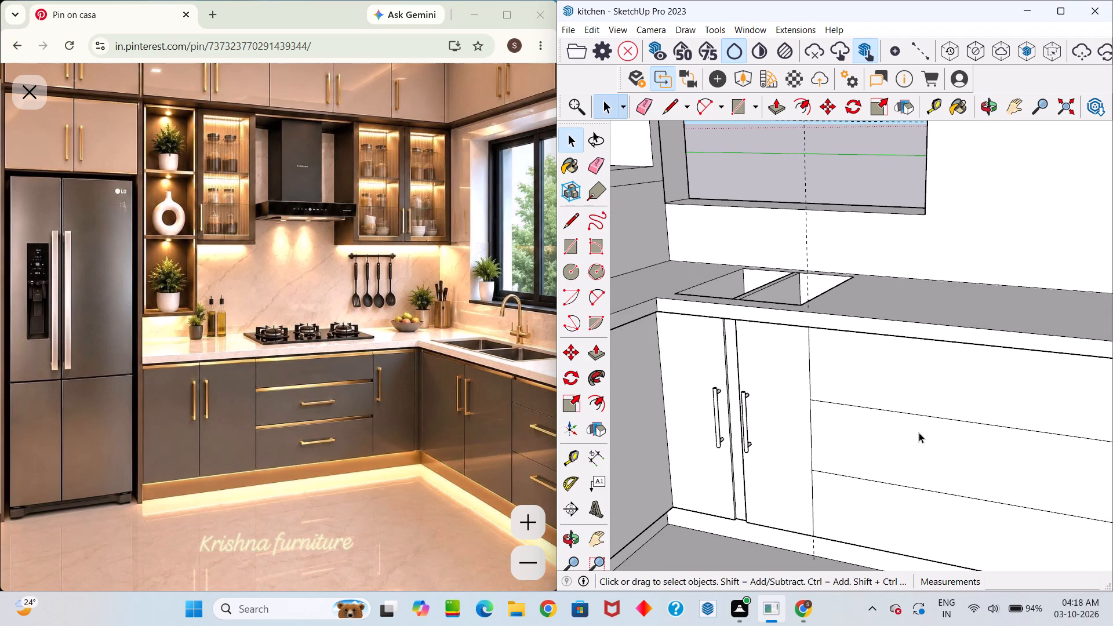
Copy the two drawer divider edges on the window-wall base cabinet 0.5" straight up.
click(933, 414)
click(932, 416)
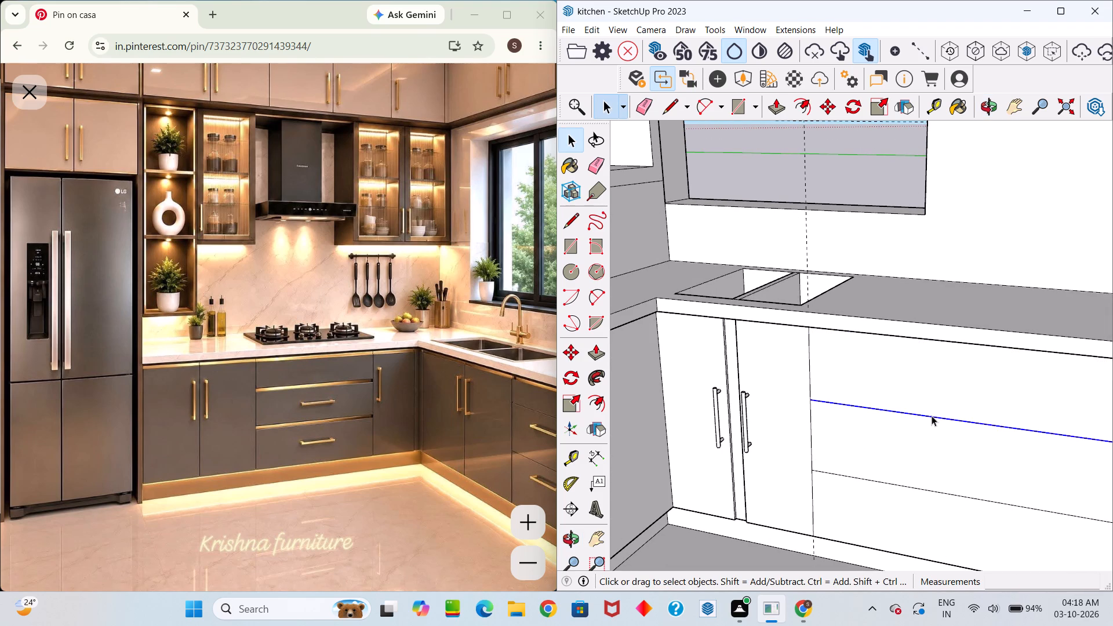
ctrl+click(935, 491)
scroll(938, 485, down, 5)
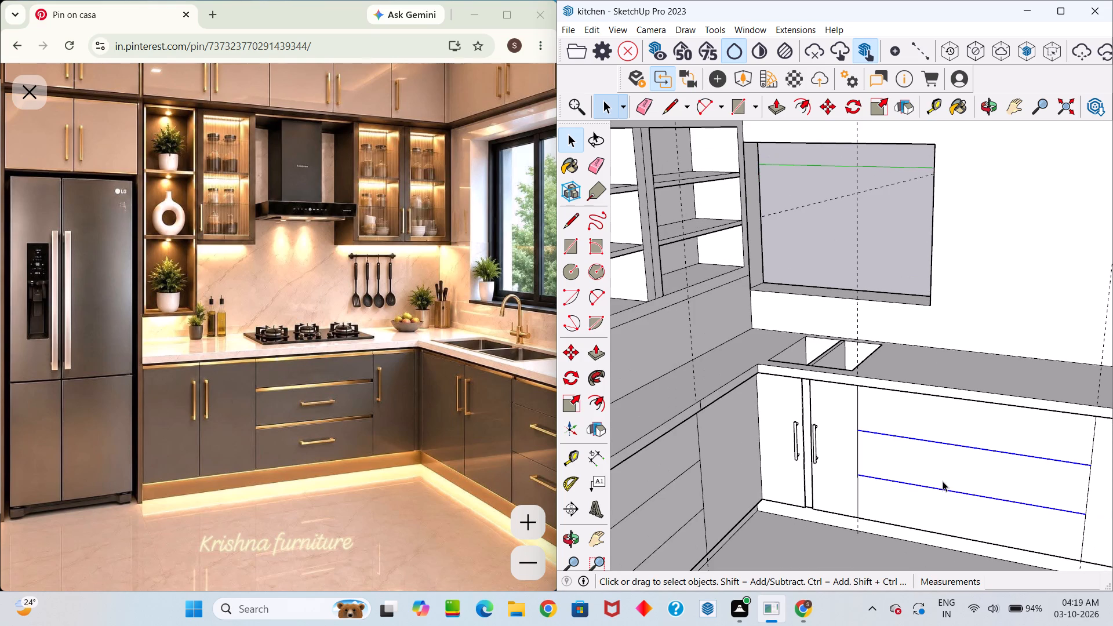
key(m)
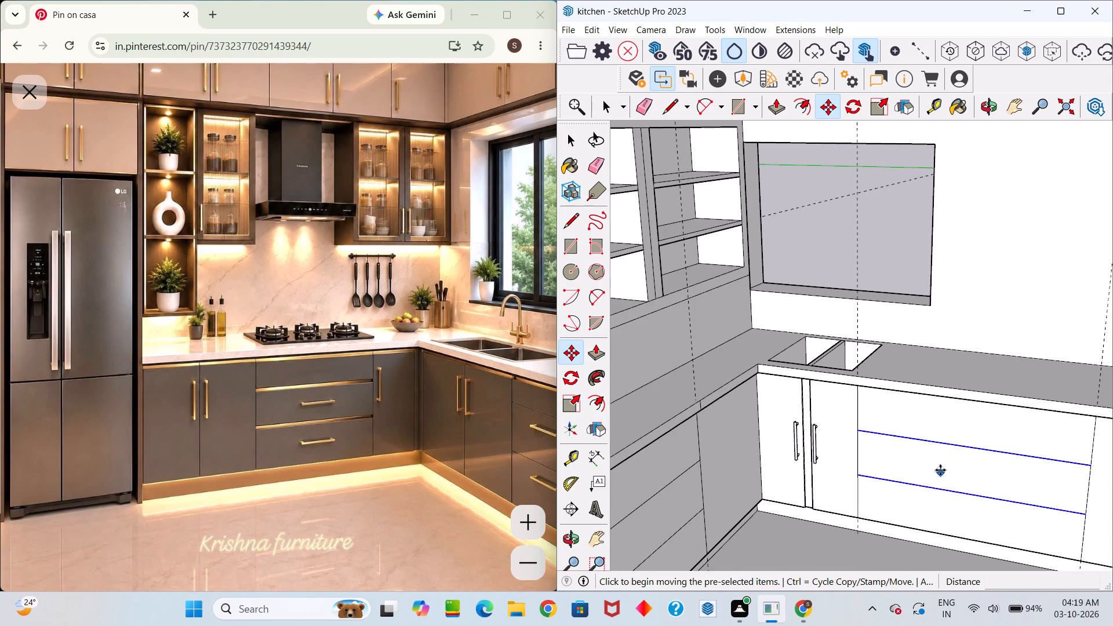
click(956, 446)
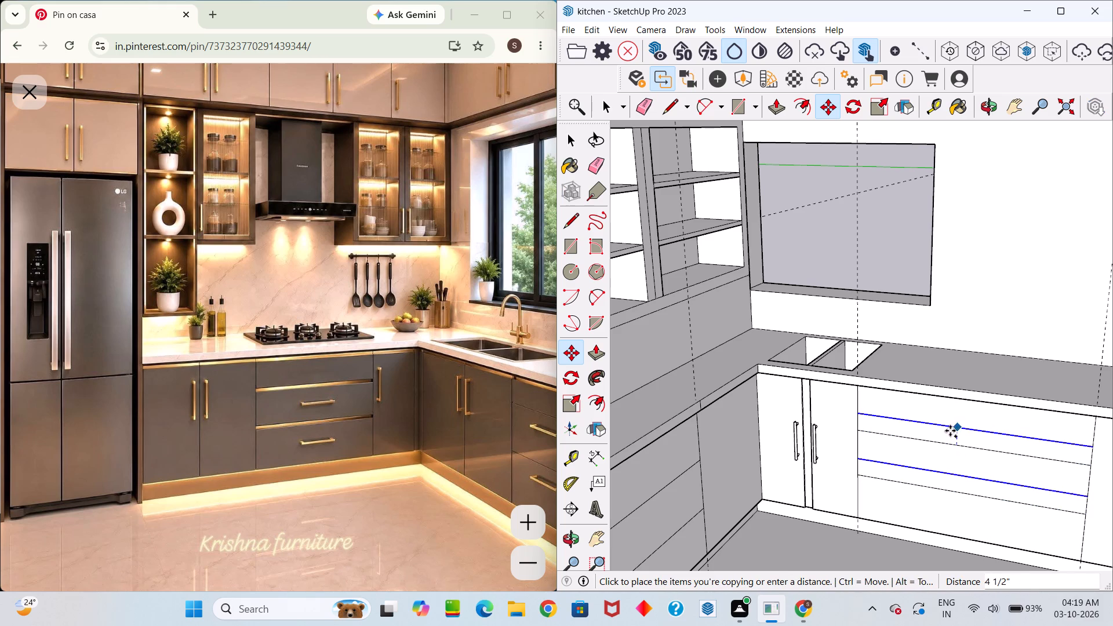
text(0.)
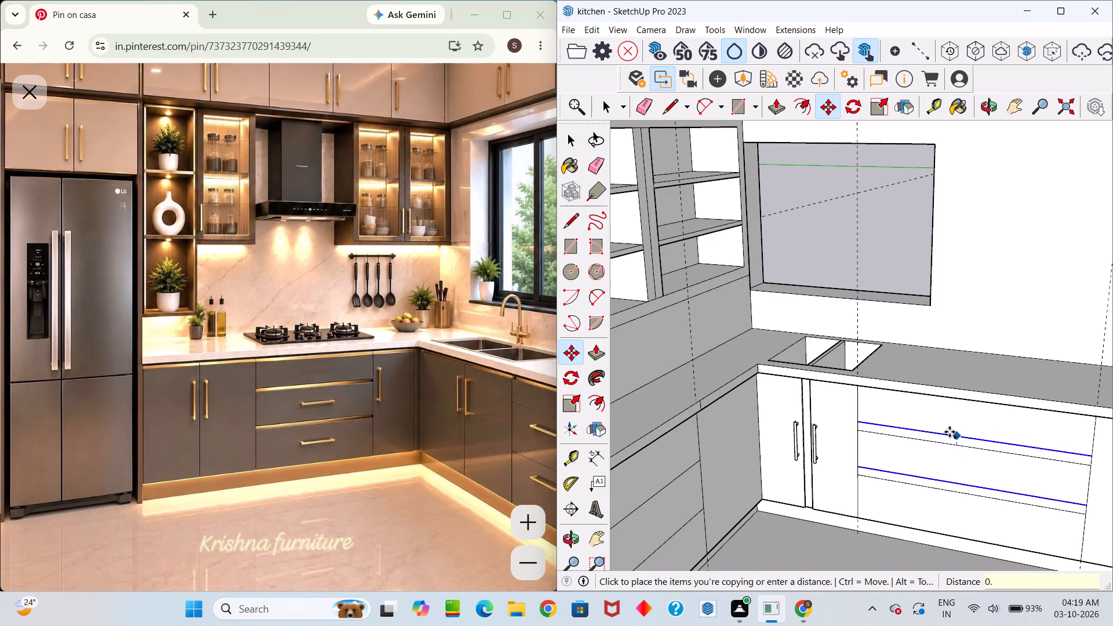
key(5)
key(Return)
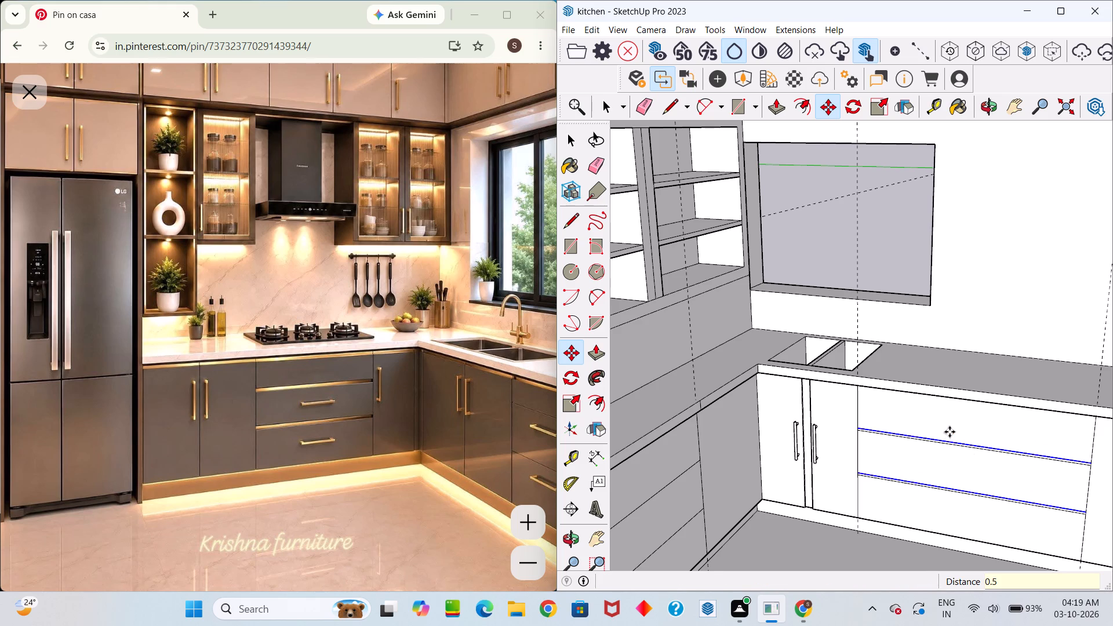
Copy the two raised divider edges 1" straight down so each drawer division has an edge above and below it.
scroll(950, 432, up, 9)
click(973, 446)
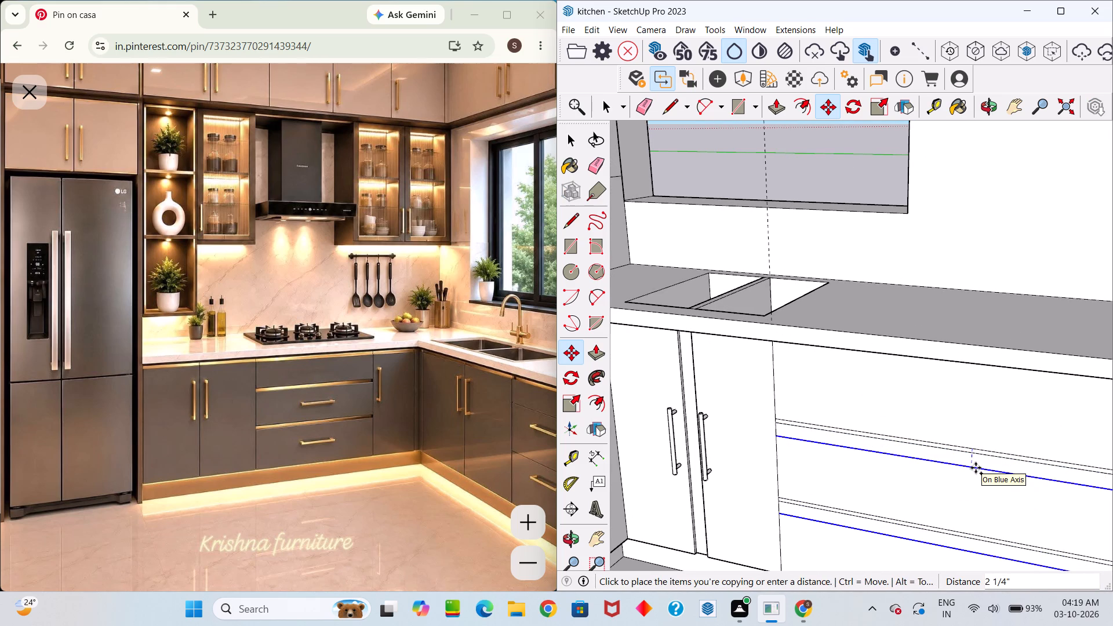
text(0.5)
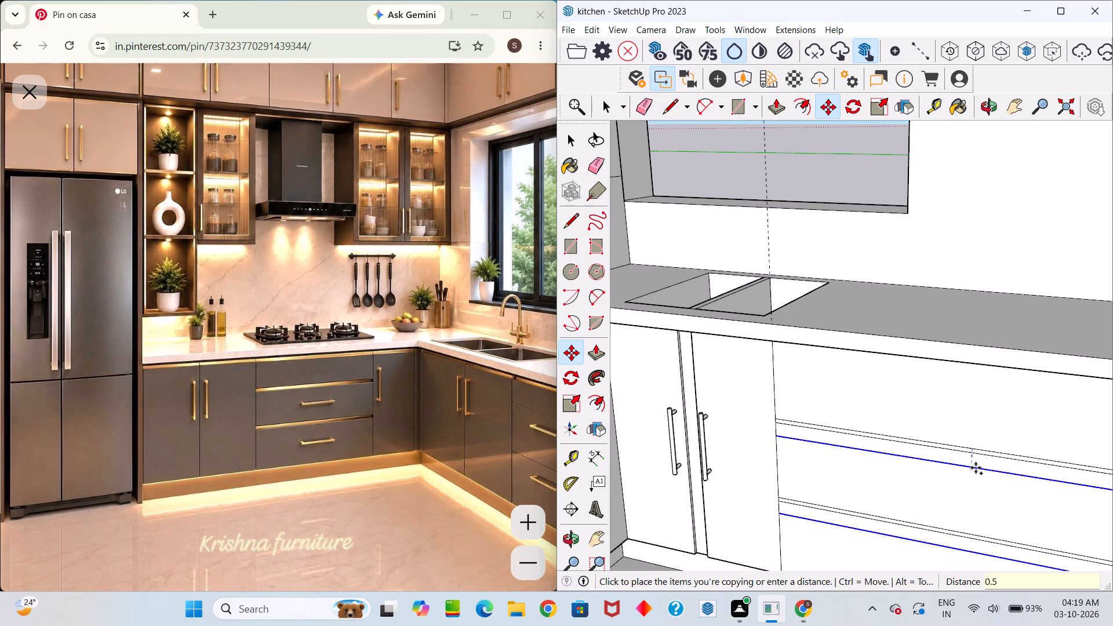
key(BackSpace)
key(BackSpace)
key(1)
key(Return)
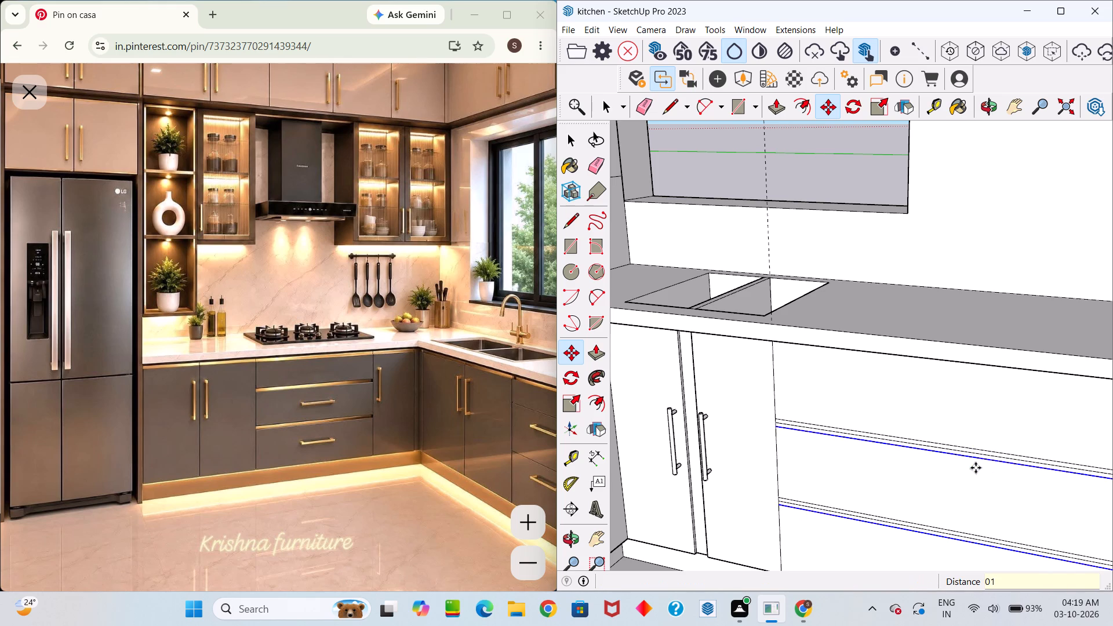
Erase the original middle edge in both drawer divisions, leaving two narrow strips between the drawer fronts.
scroll(943, 466, up, 7)
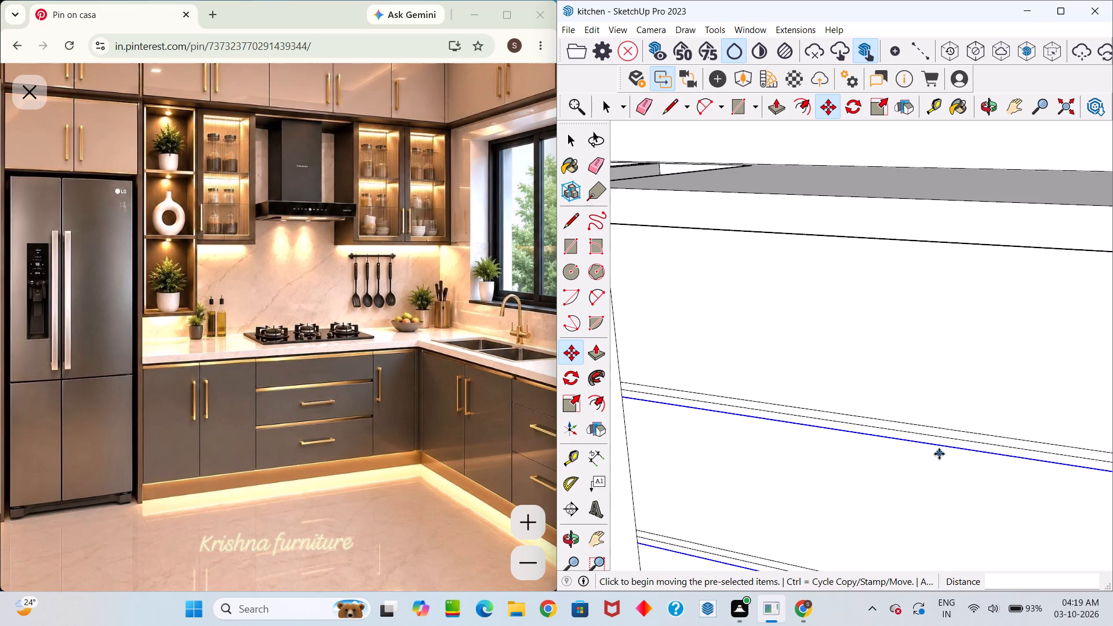
key(e)
scroll(926, 440, up, 3)
click(926, 435)
scroll(929, 435, down, 11)
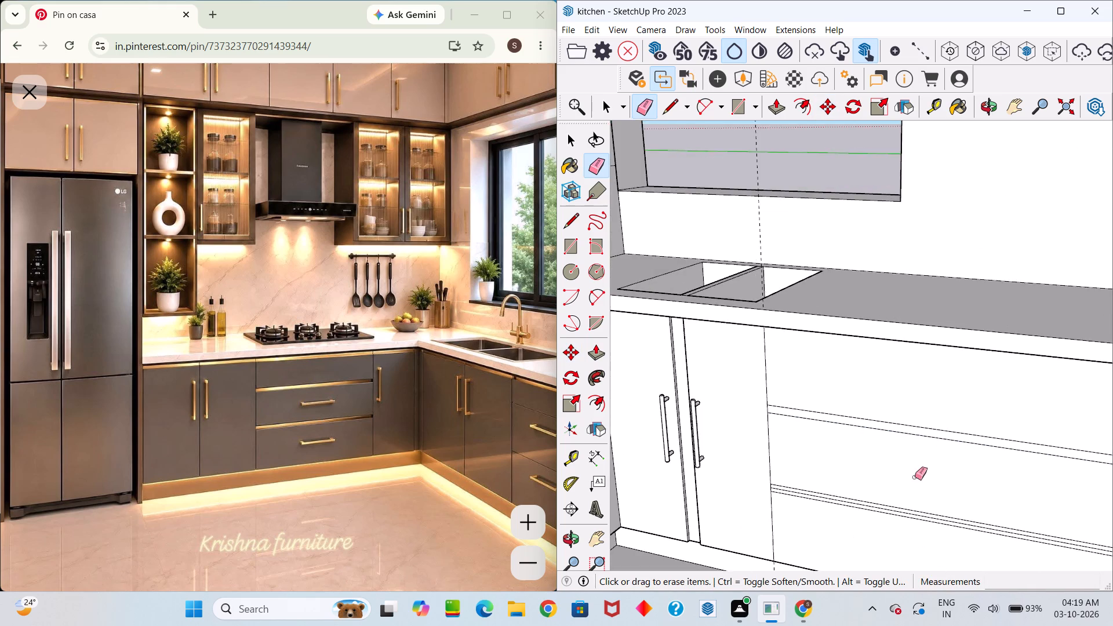
scroll(915, 498, up, 10)
click(930, 505)
scroll(929, 511, down, 6)
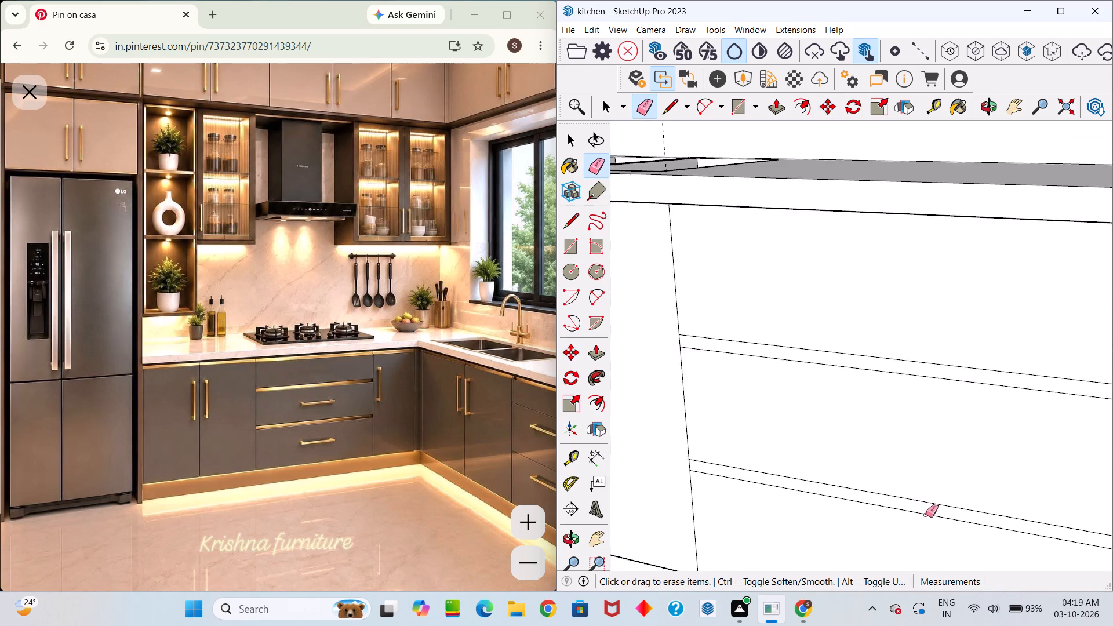
Push the upper strip between the drawer fronts 1" inward to form a recessed groove.
scroll(926, 515, down, 5)
key(space)
key(p)
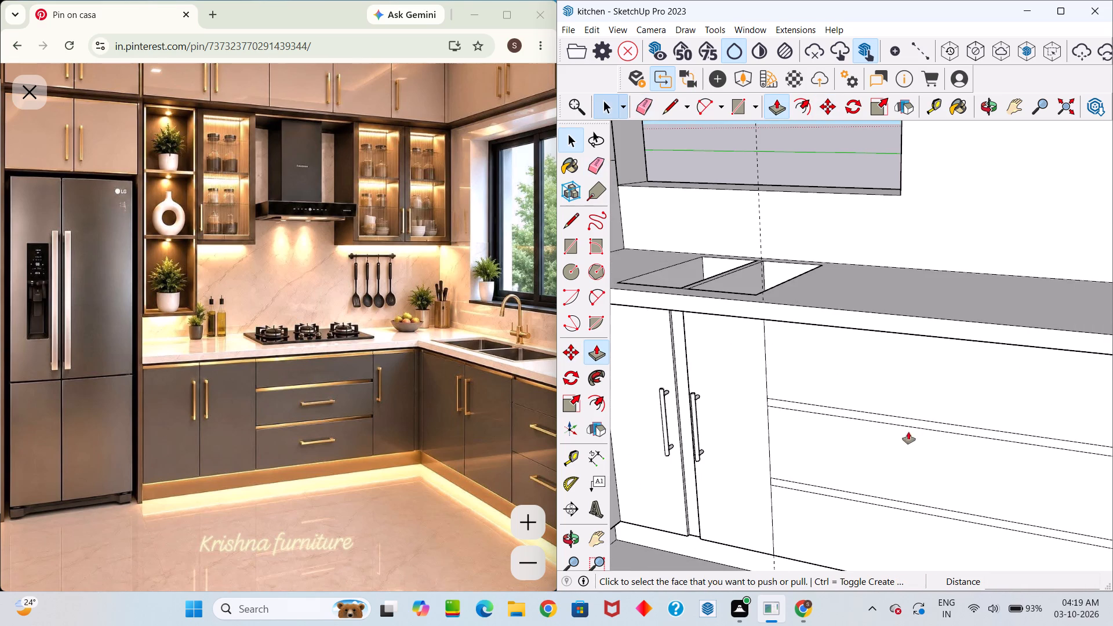
scroll(912, 422, up, 4)
click(917, 419)
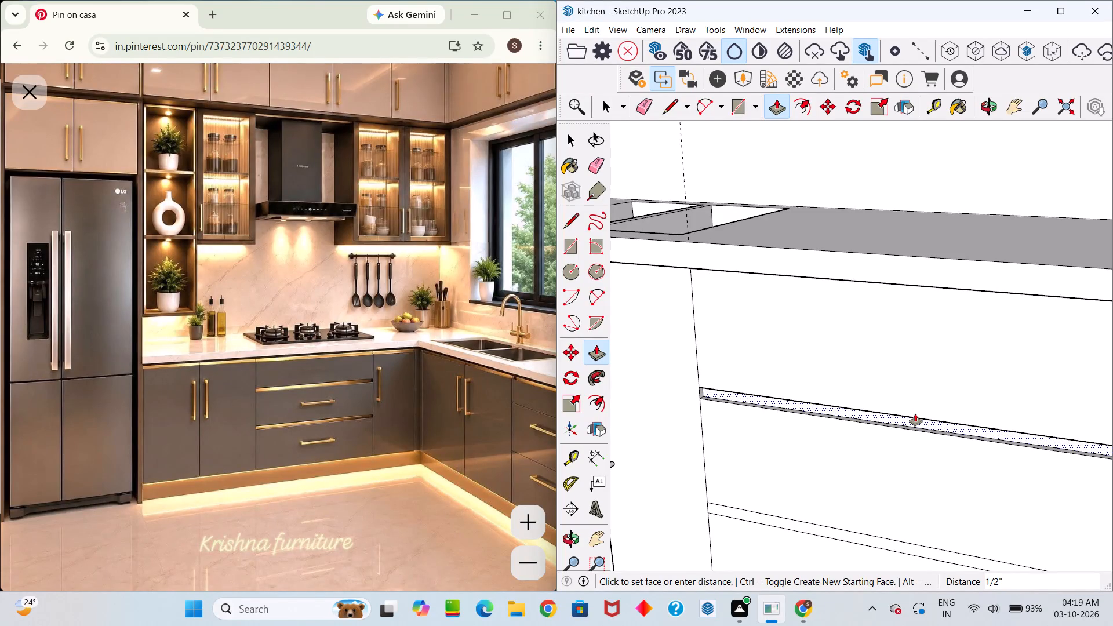
key(1)
key(Return)
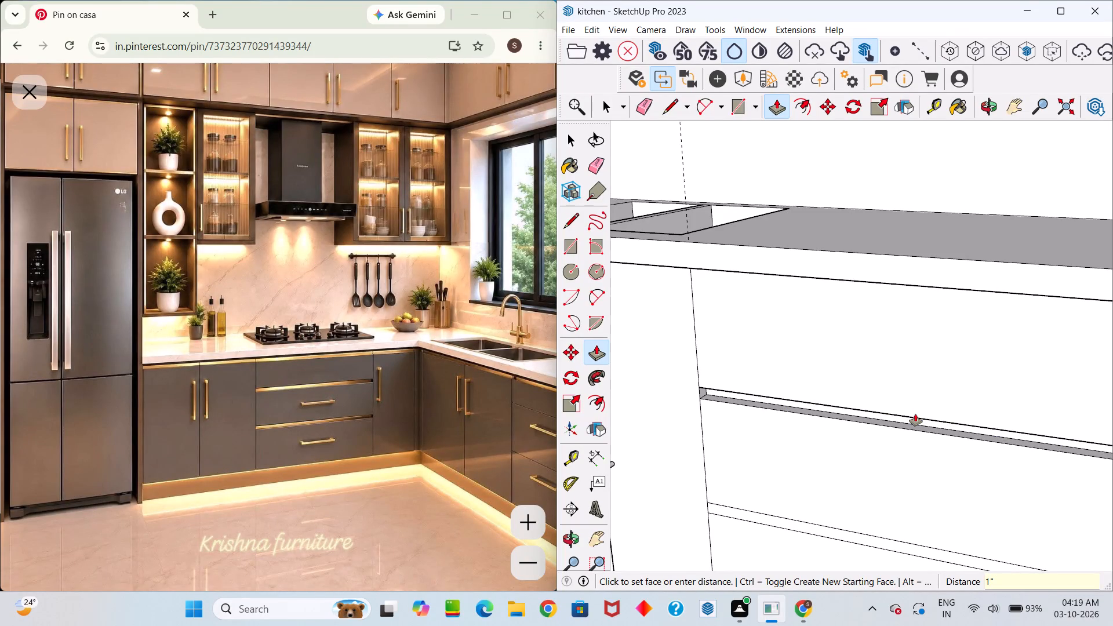
Push the lower strip between the drawer fronts inward by the same 1" depth.
scroll(915, 414, down, 4)
scroll(910, 507, down, 1)
middle_drag(915, 504, 939, 457)
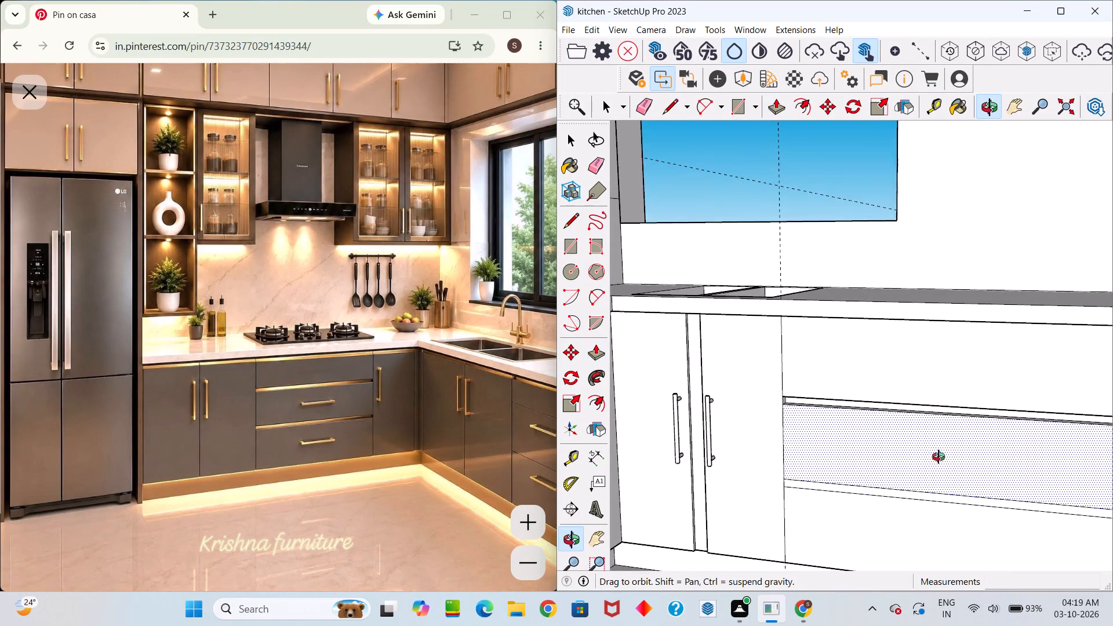
middle_drag(939, 457, 939, 456)
scroll(925, 489, up, 5)
double_click(937, 487)
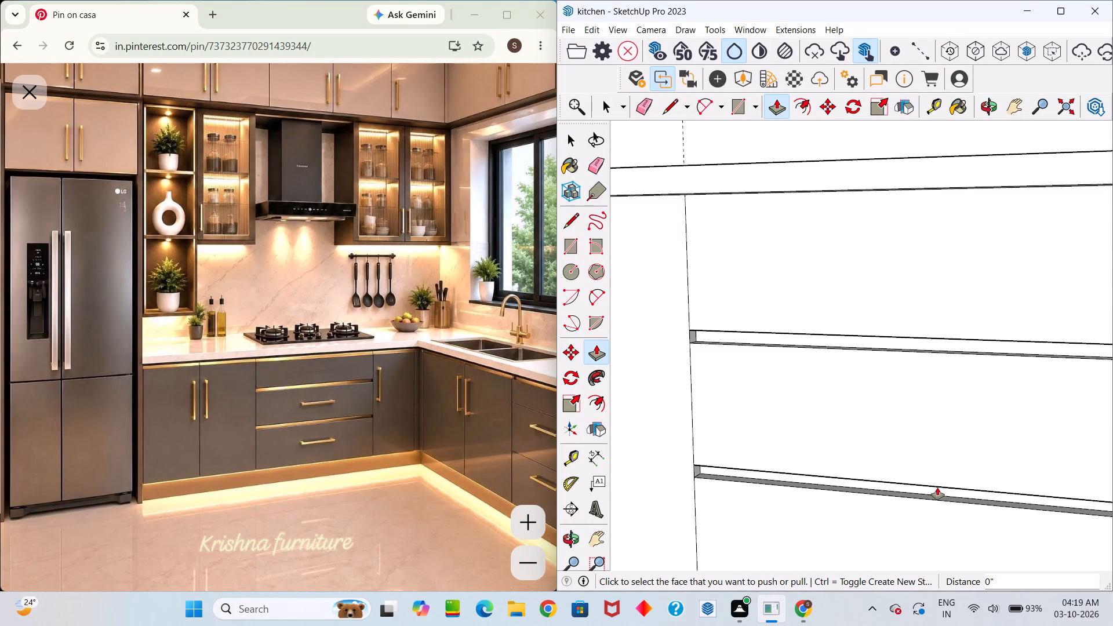
middle_drag(938, 490, 957, 527)
scroll(953, 477, down, 10)
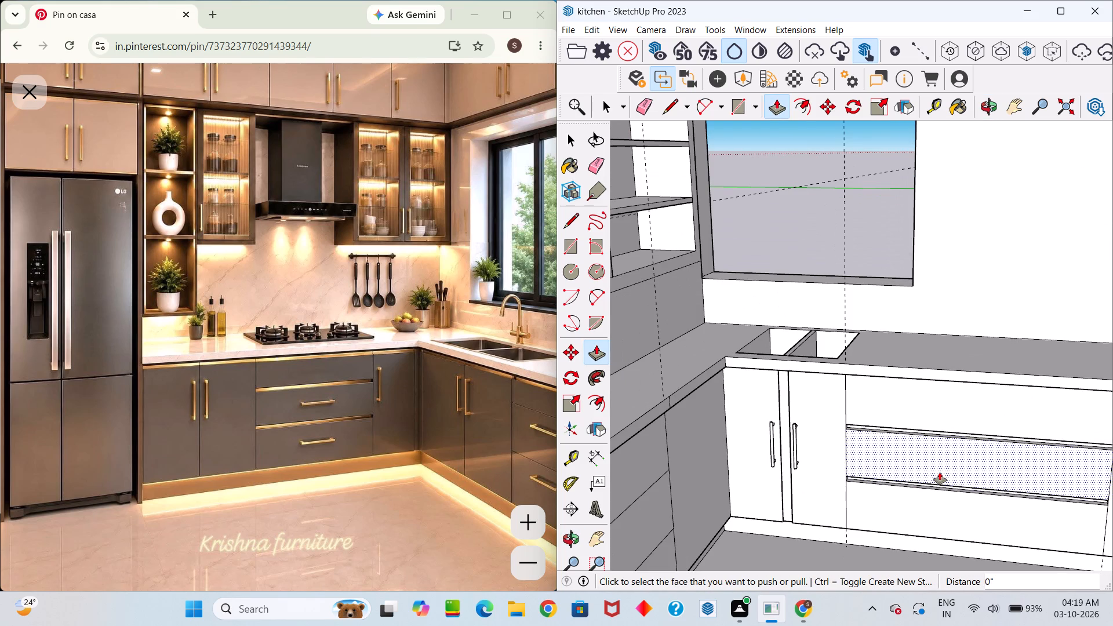
key(space)
scroll(940, 472, down, 5)
scroll(939, 464, up, 4)
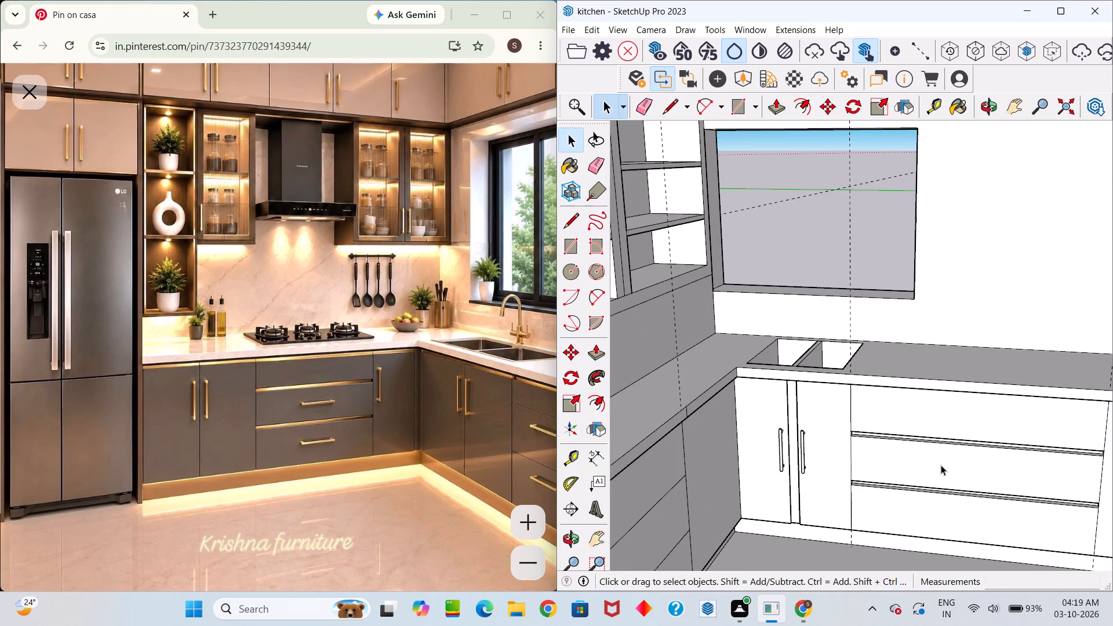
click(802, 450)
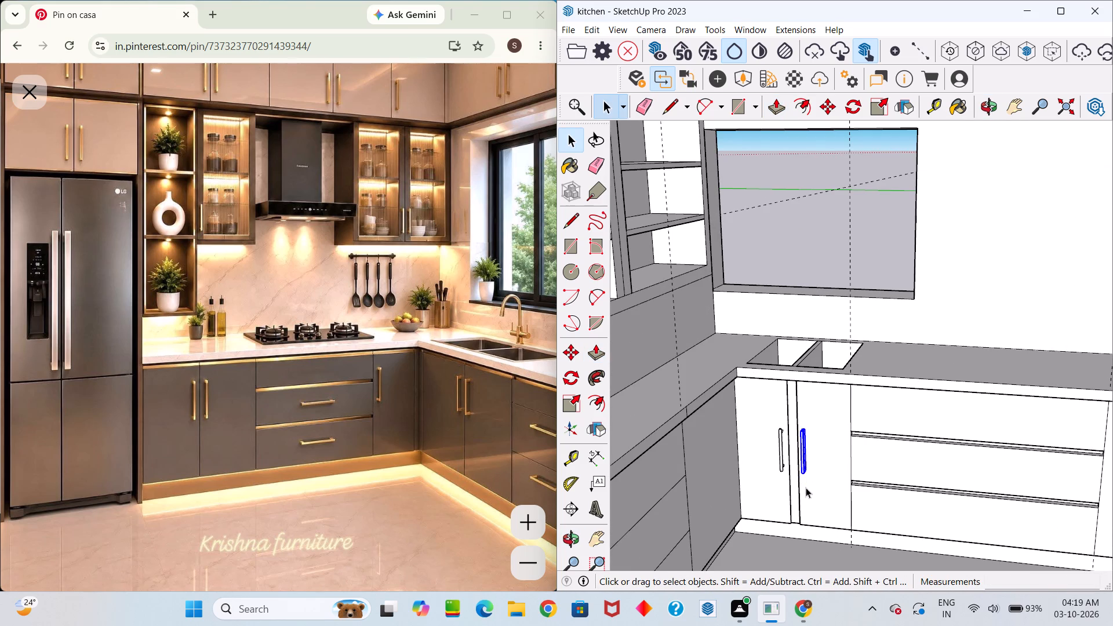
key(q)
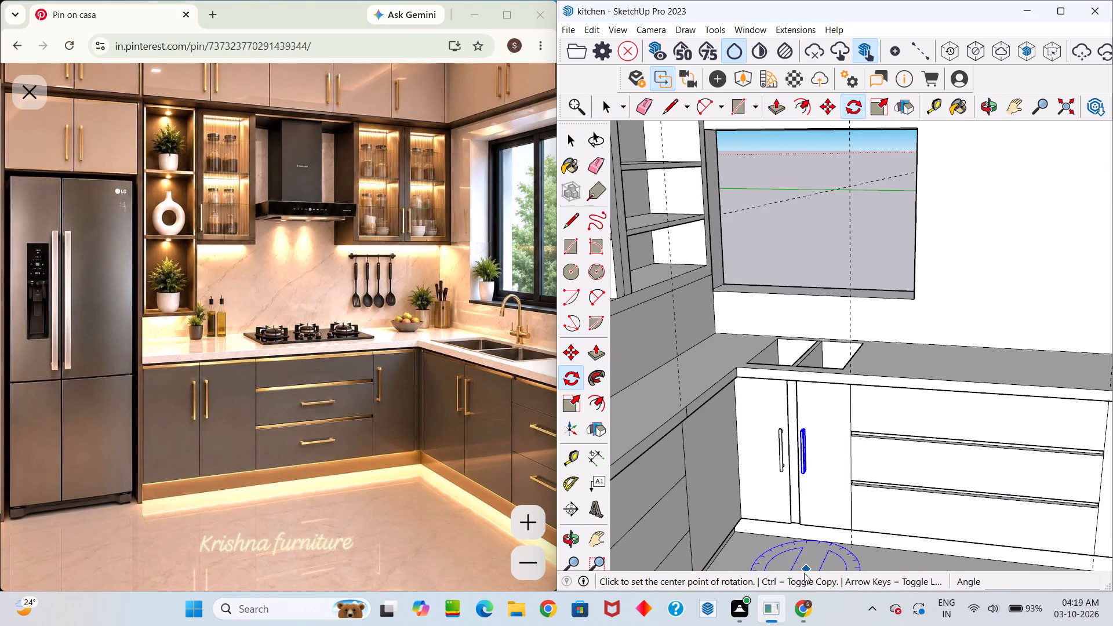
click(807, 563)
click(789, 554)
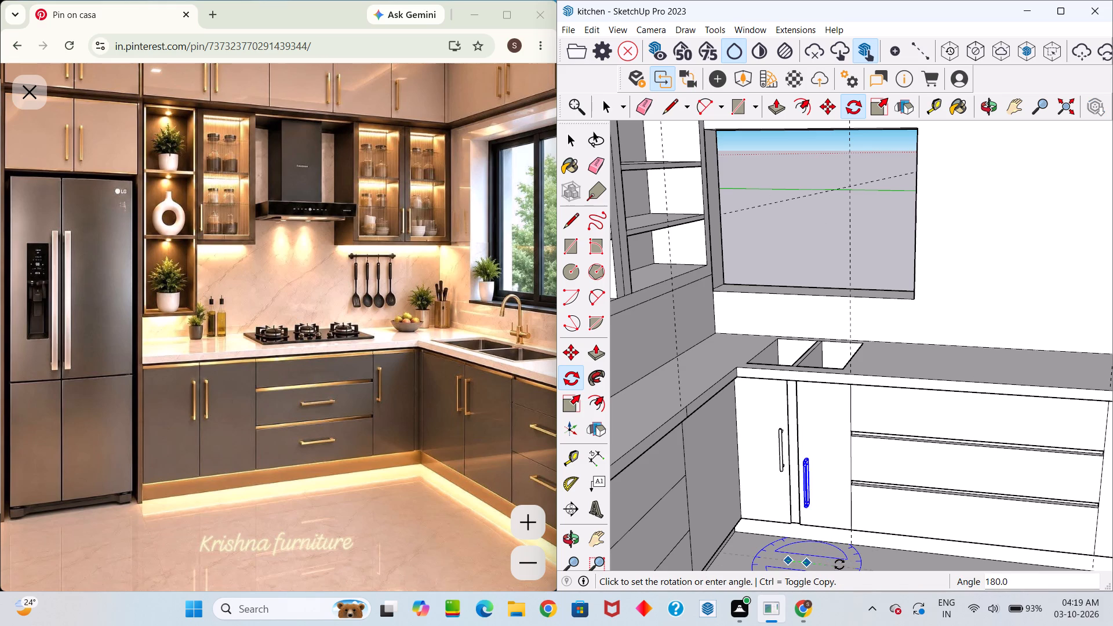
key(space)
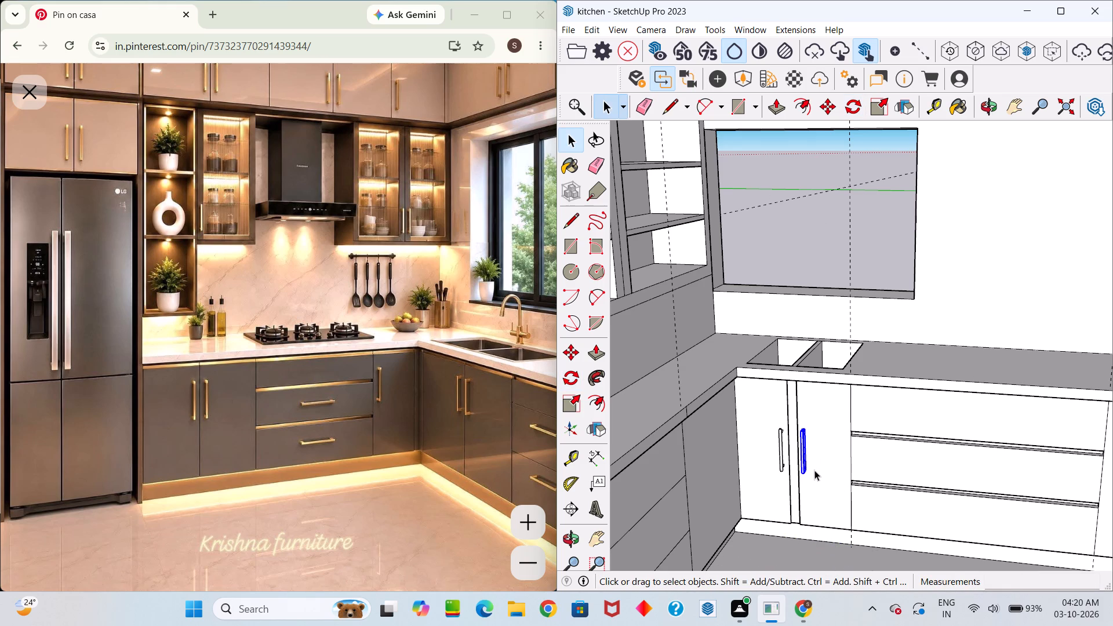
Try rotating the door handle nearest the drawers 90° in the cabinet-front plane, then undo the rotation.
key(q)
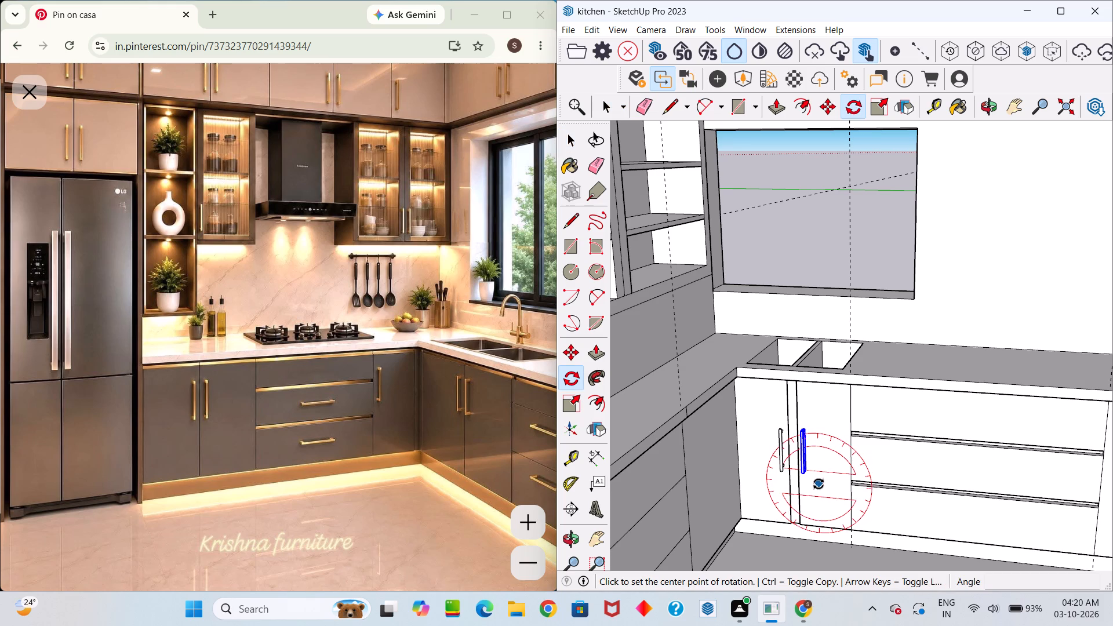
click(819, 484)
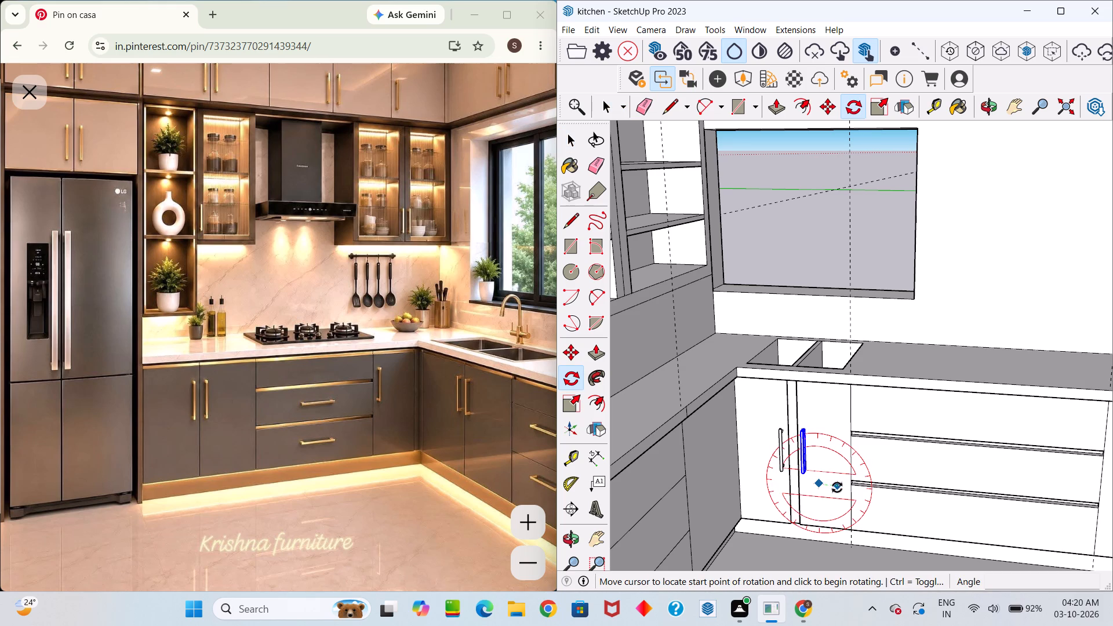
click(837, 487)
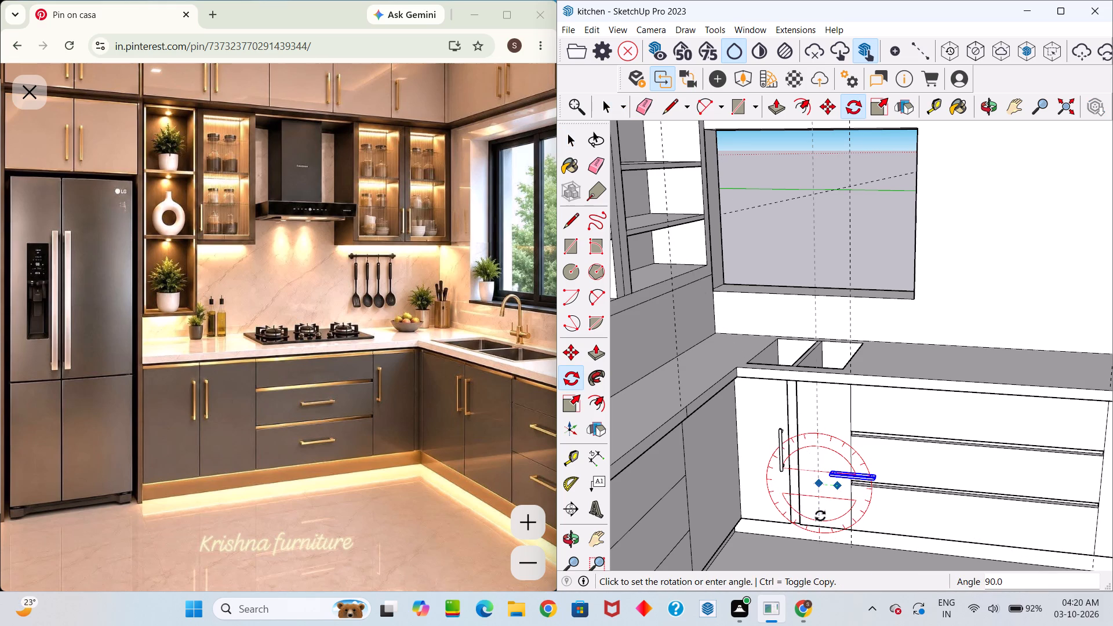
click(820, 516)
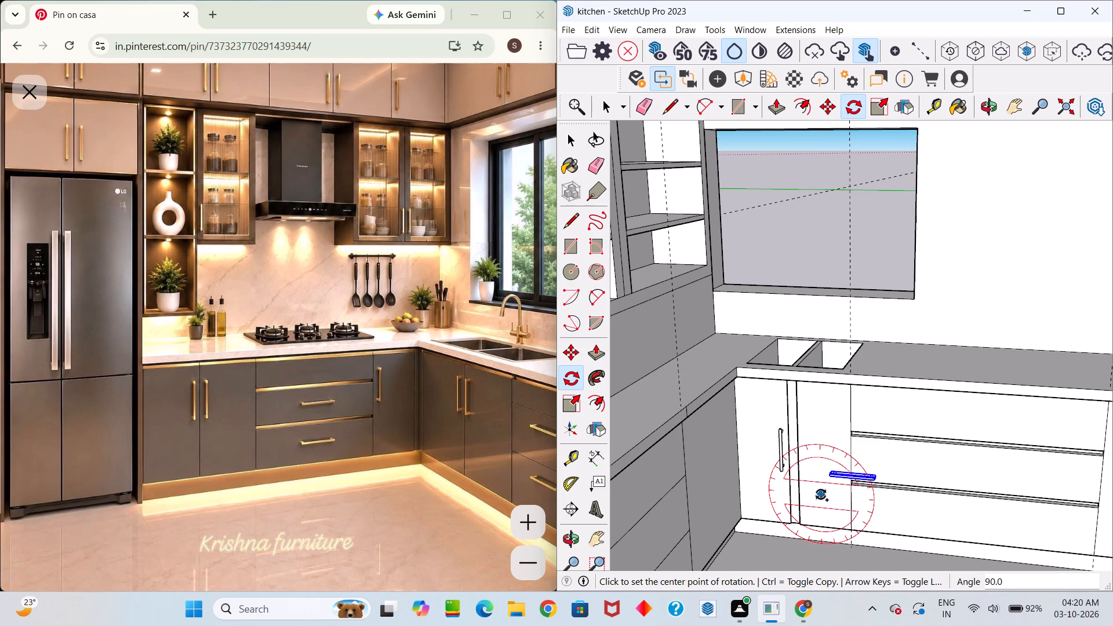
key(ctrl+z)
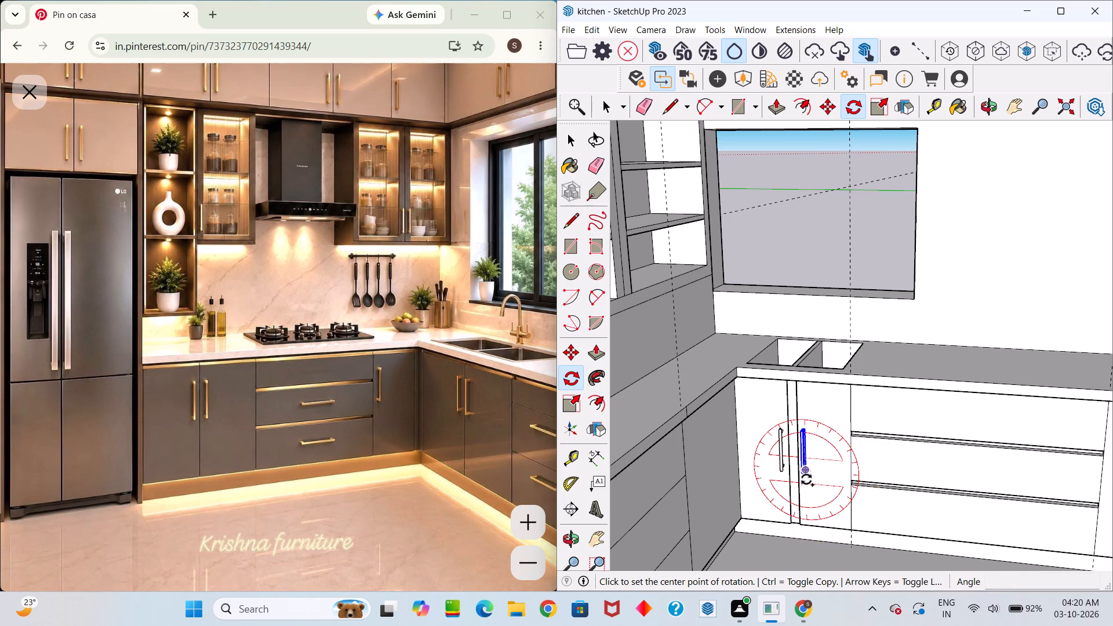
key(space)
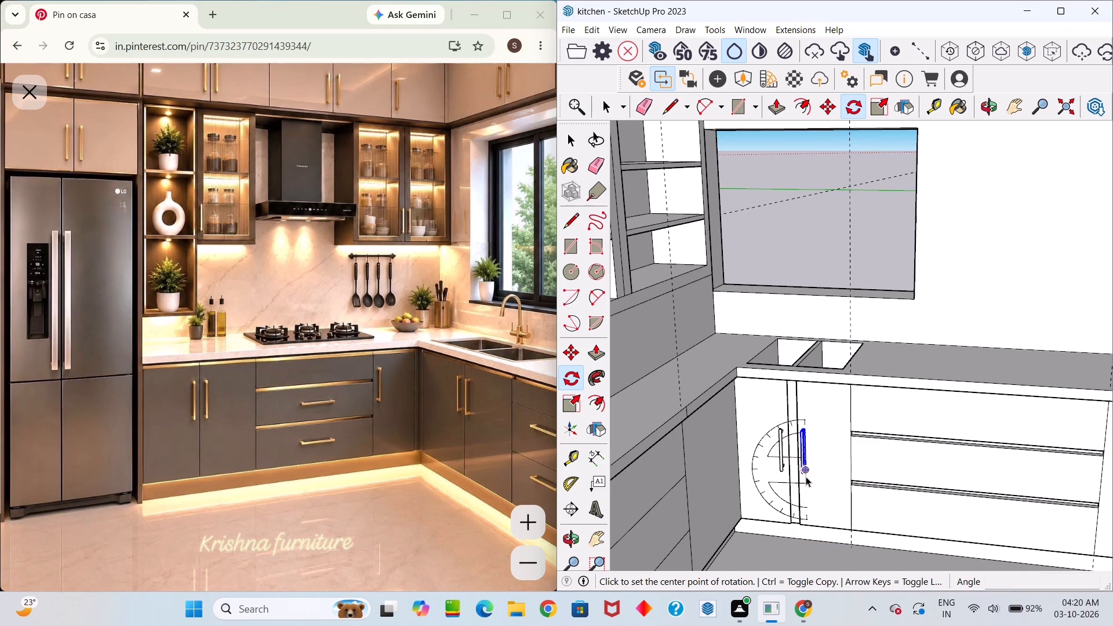
Copy the door handle nearest the drawers about 4 9/16" sideways toward the drawer fronts.
click(802, 467)
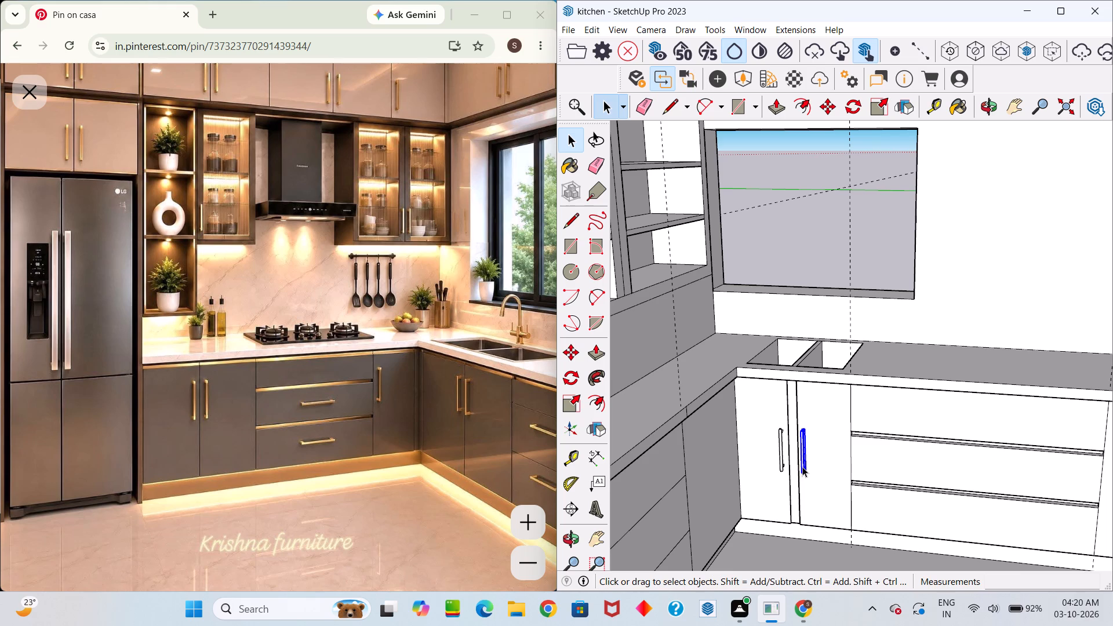
key(m)
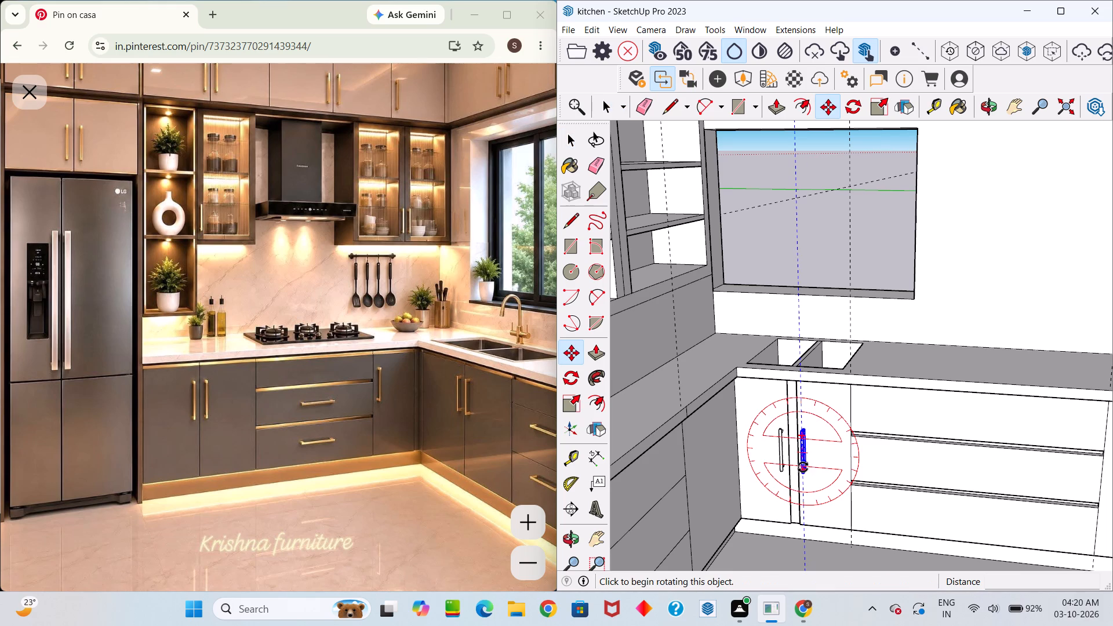
click(802, 467)
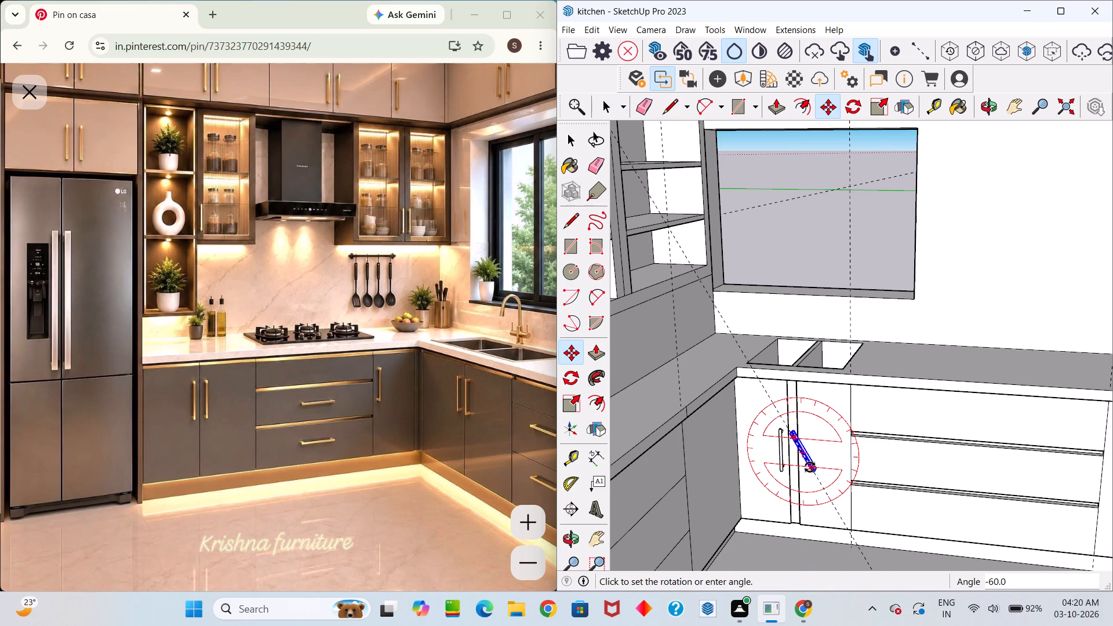
key(space)
key(m)
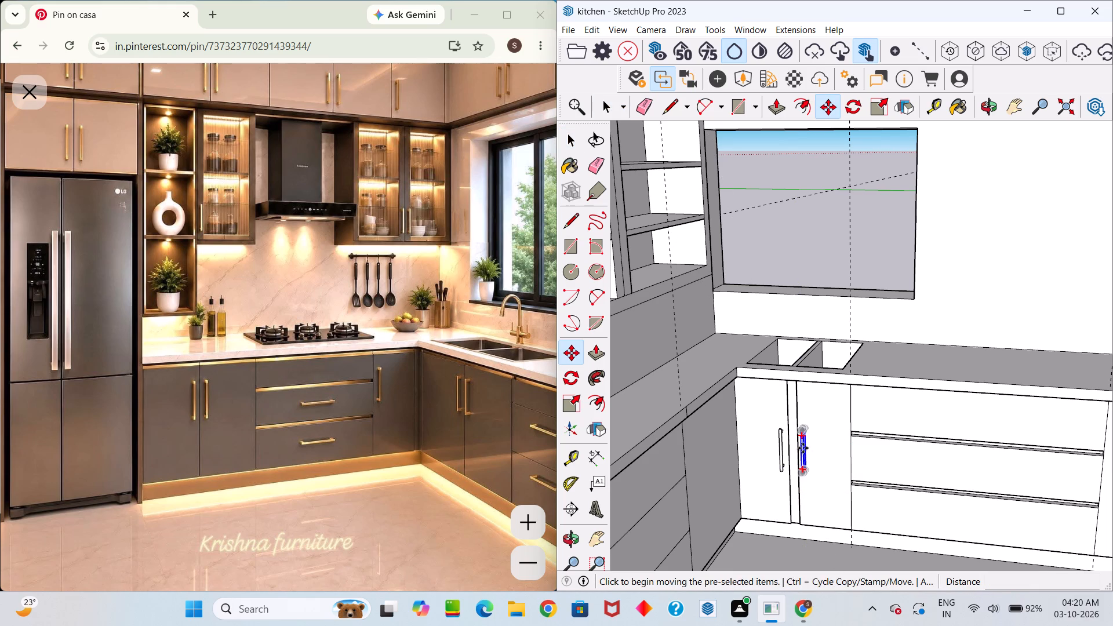
click(802, 450)
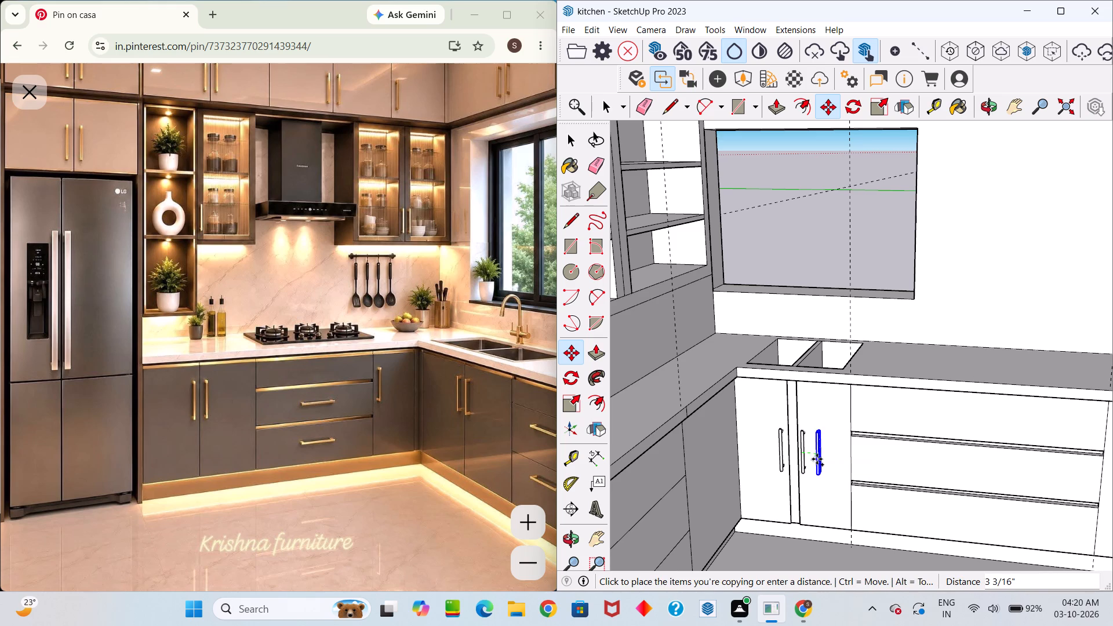
click(823, 459)
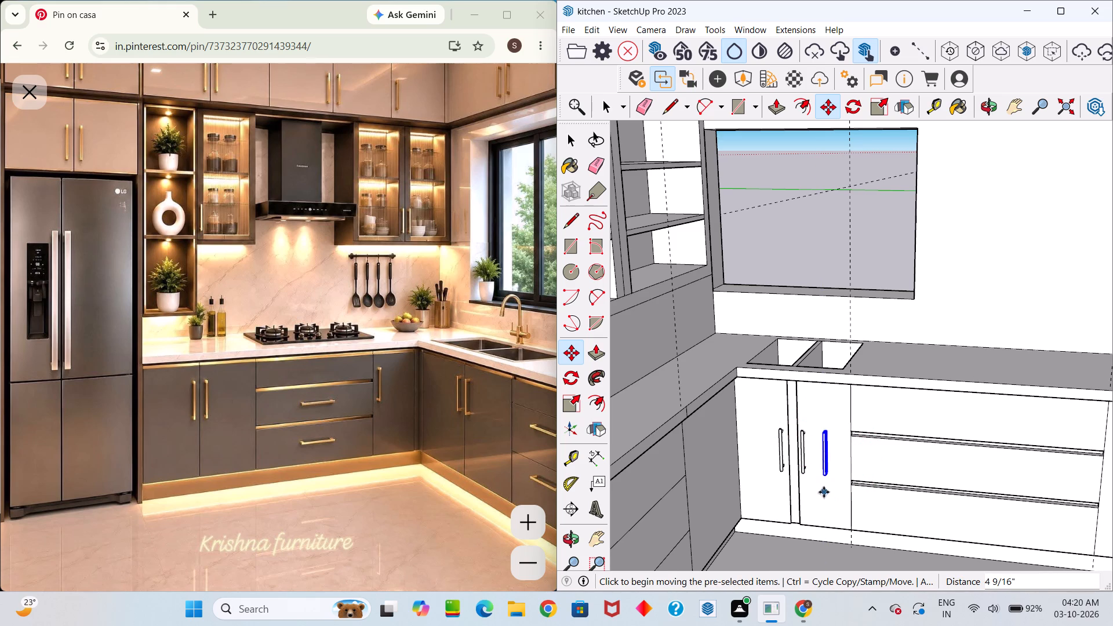
Rotate the copied handle 90° in the cabinet-front plane so it lies horizontally on the bottom drawer front.
key(q)
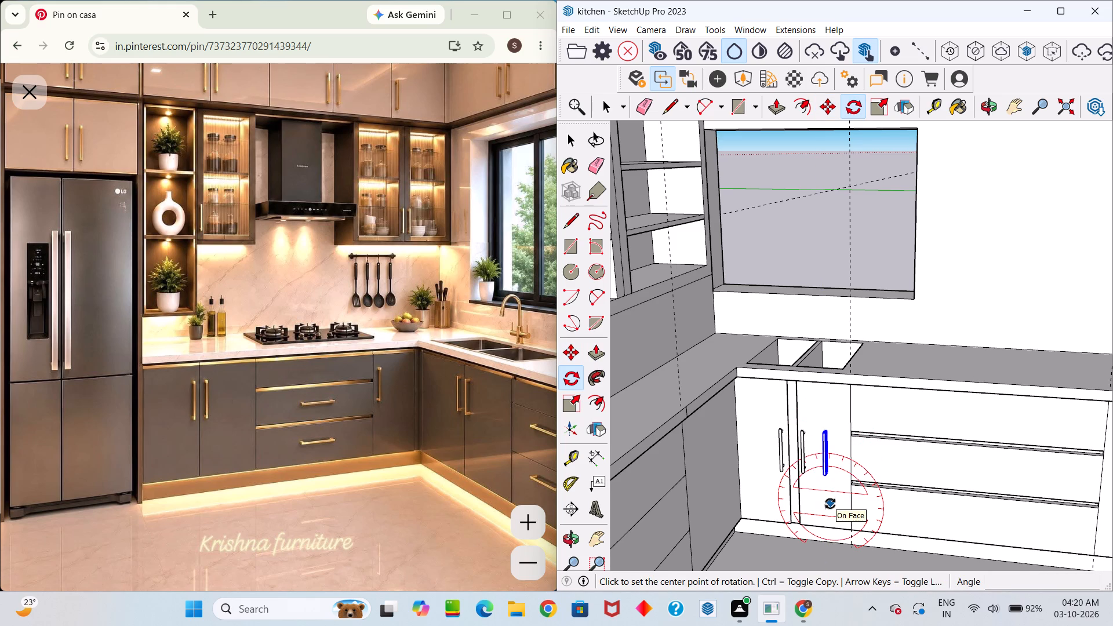
click(830, 504)
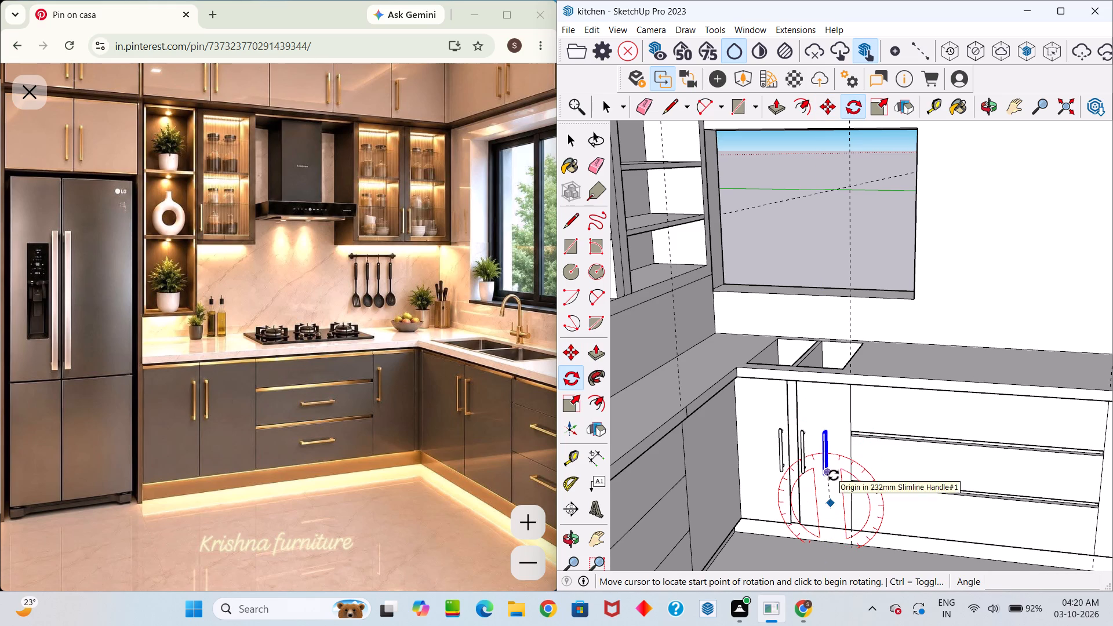
click(833, 484)
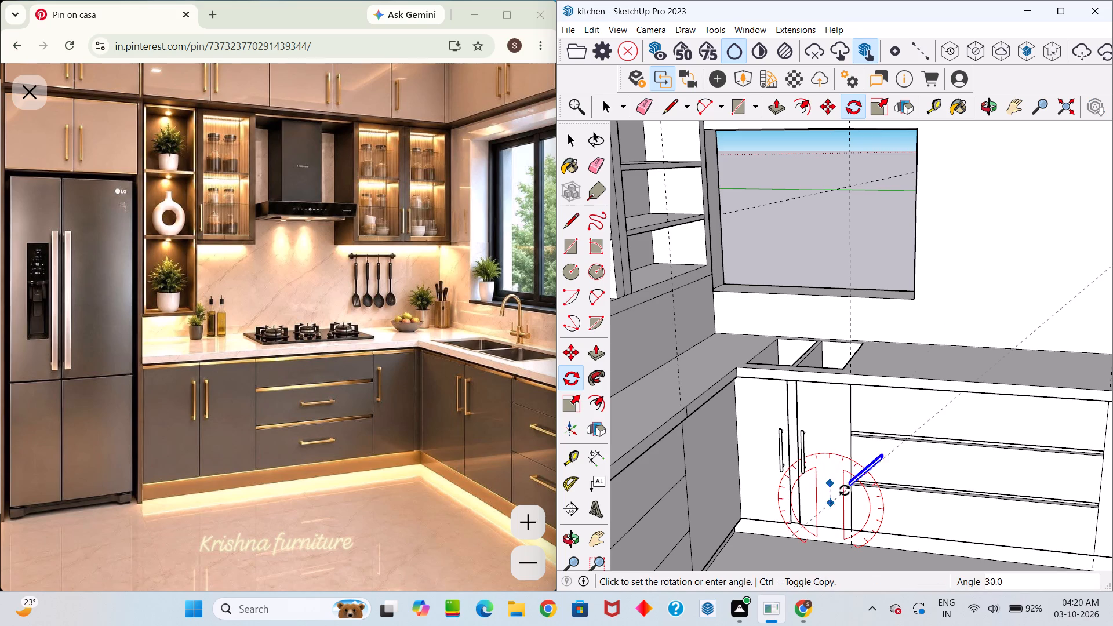
click(850, 502)
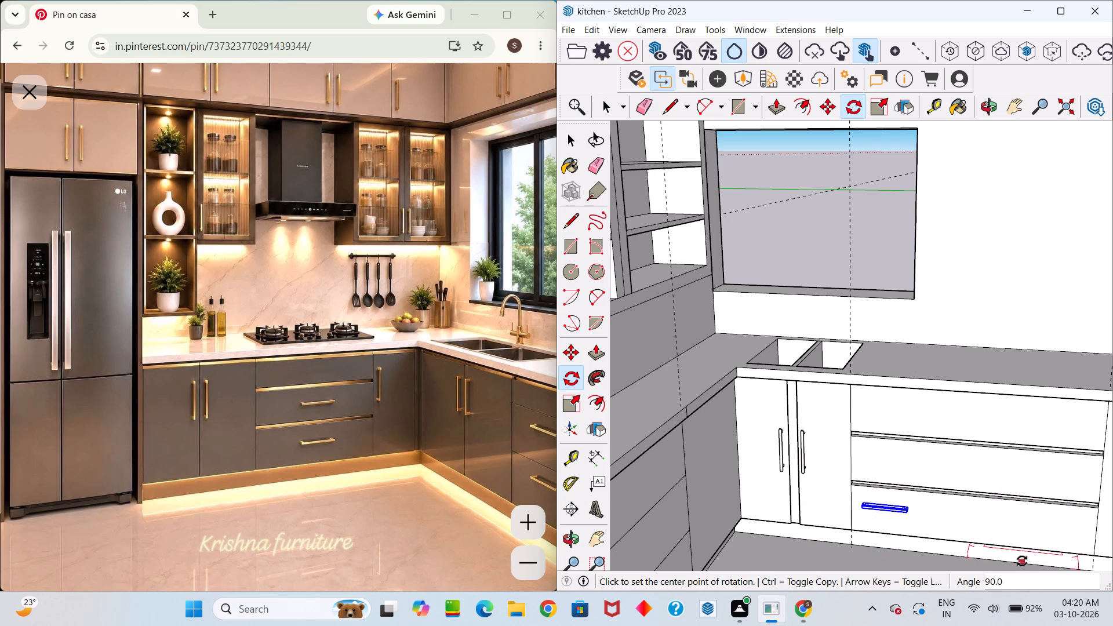
key(space)
Move the horizontal handle about 1' 5 7/16" along the bottom drawer front toward its middle.
scroll(984, 573, down, 9)
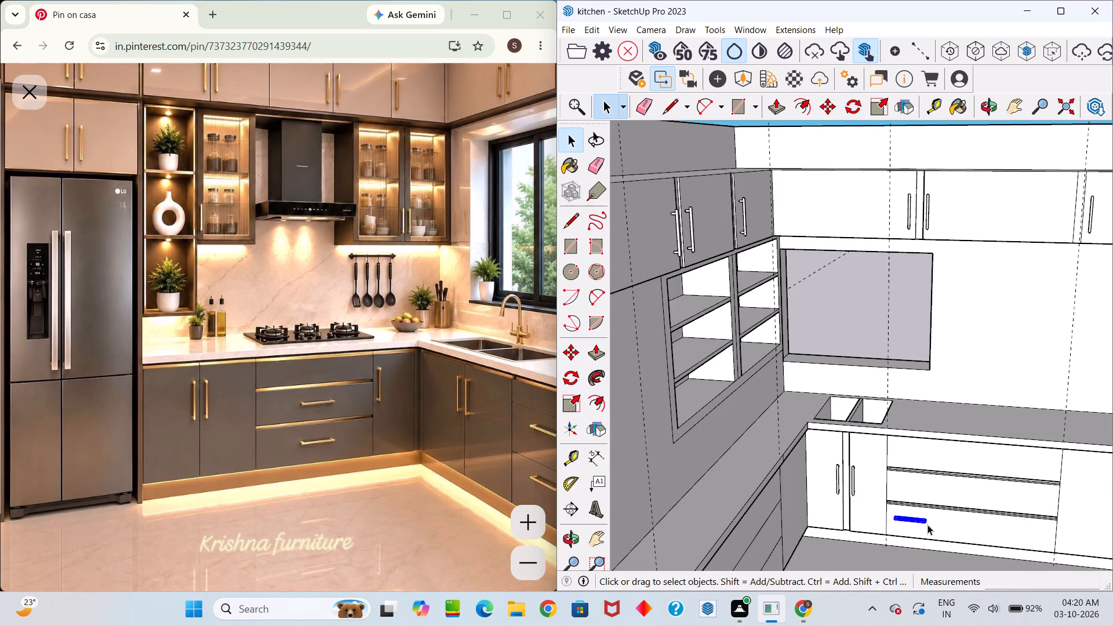
scroll(927, 525, up, 3)
key(m)
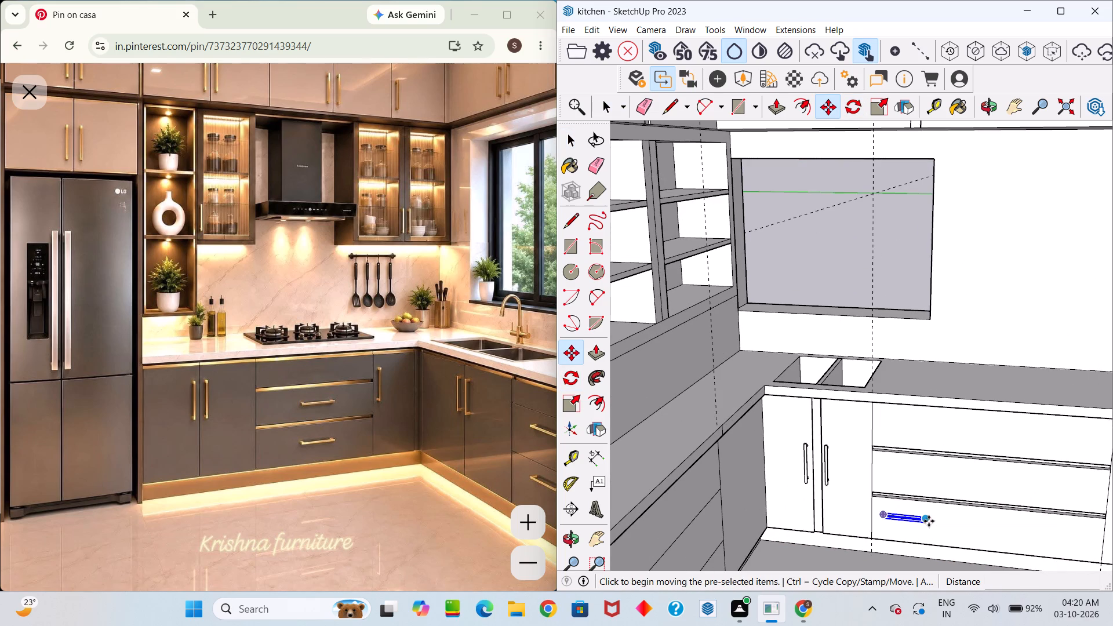
click(929, 521)
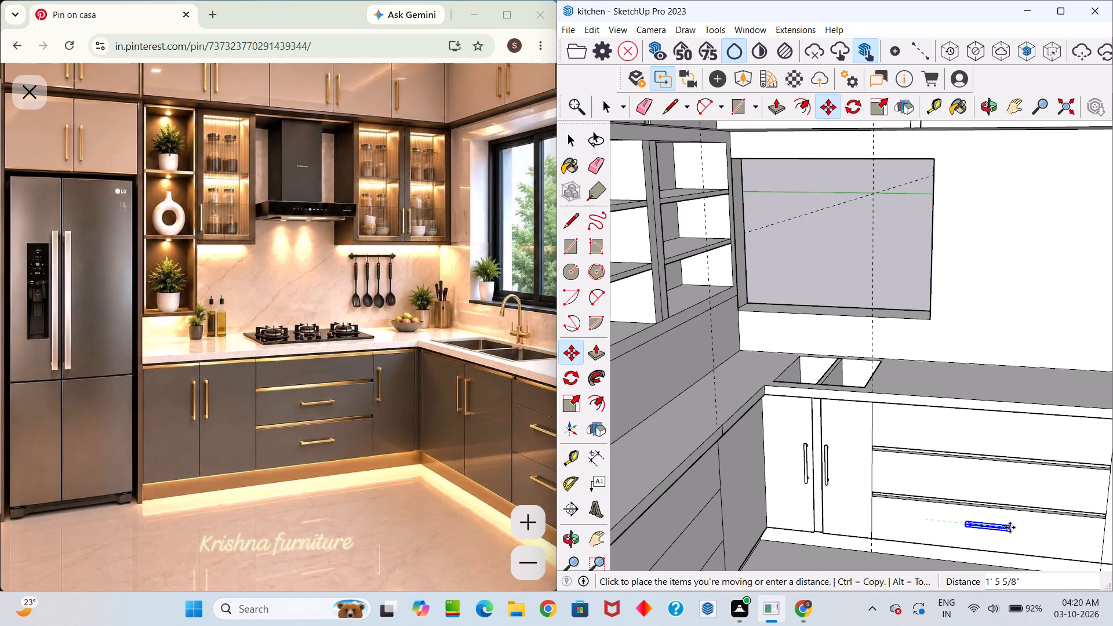
click(1009, 522)
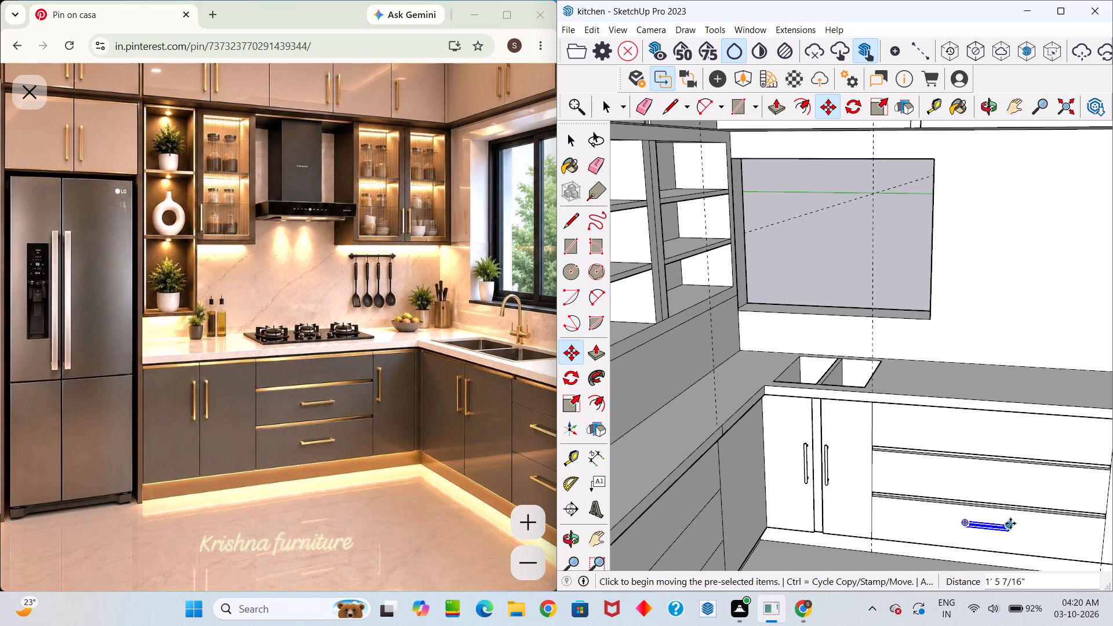
click(1005, 527)
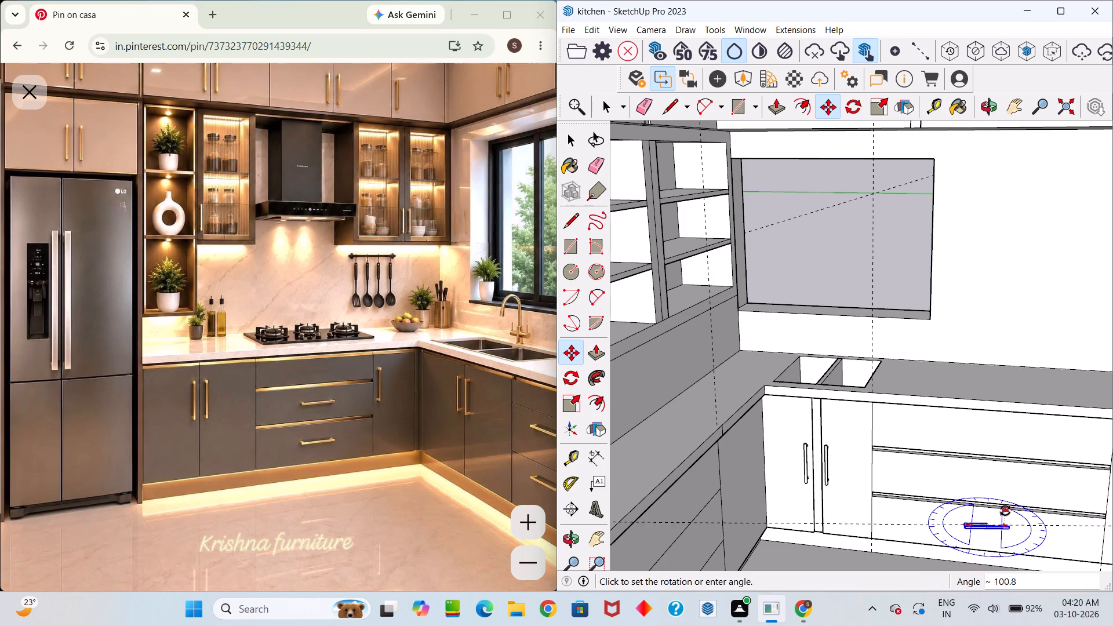
key(space)
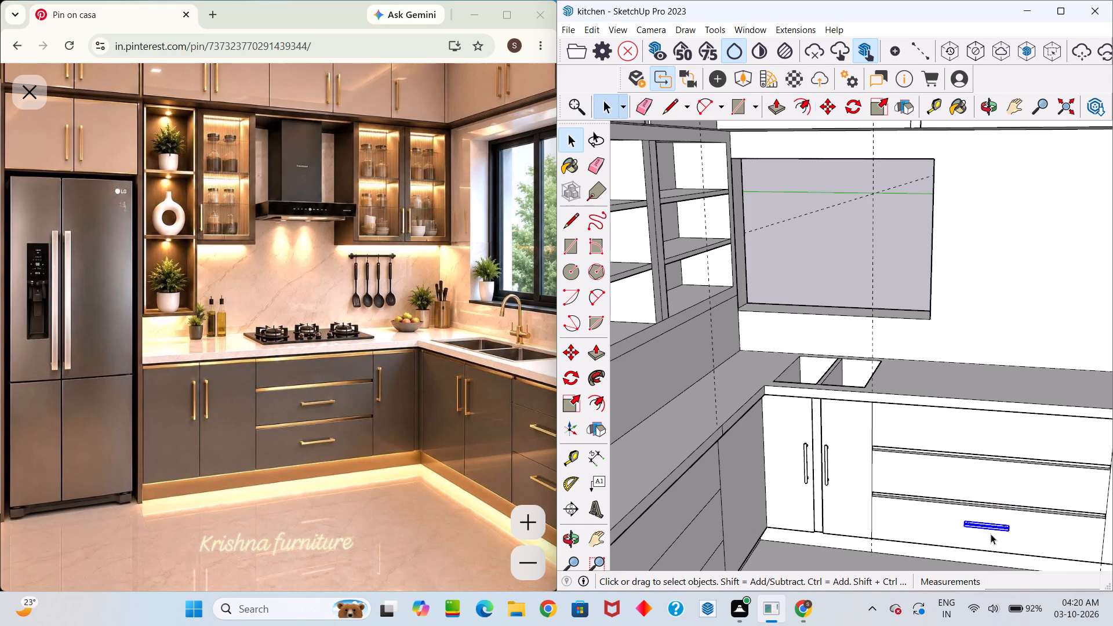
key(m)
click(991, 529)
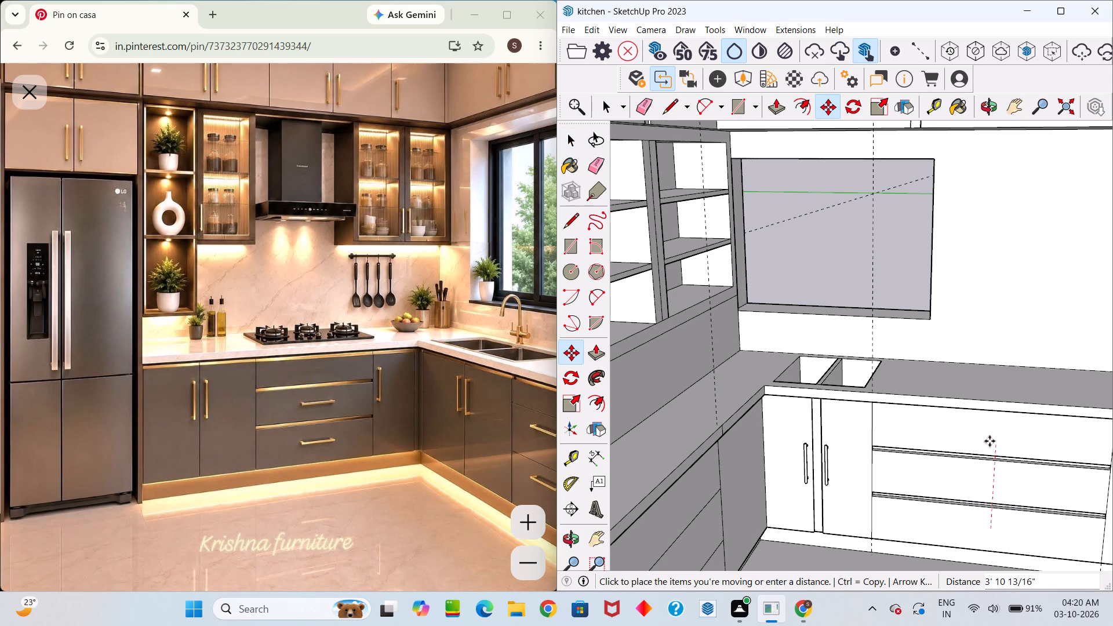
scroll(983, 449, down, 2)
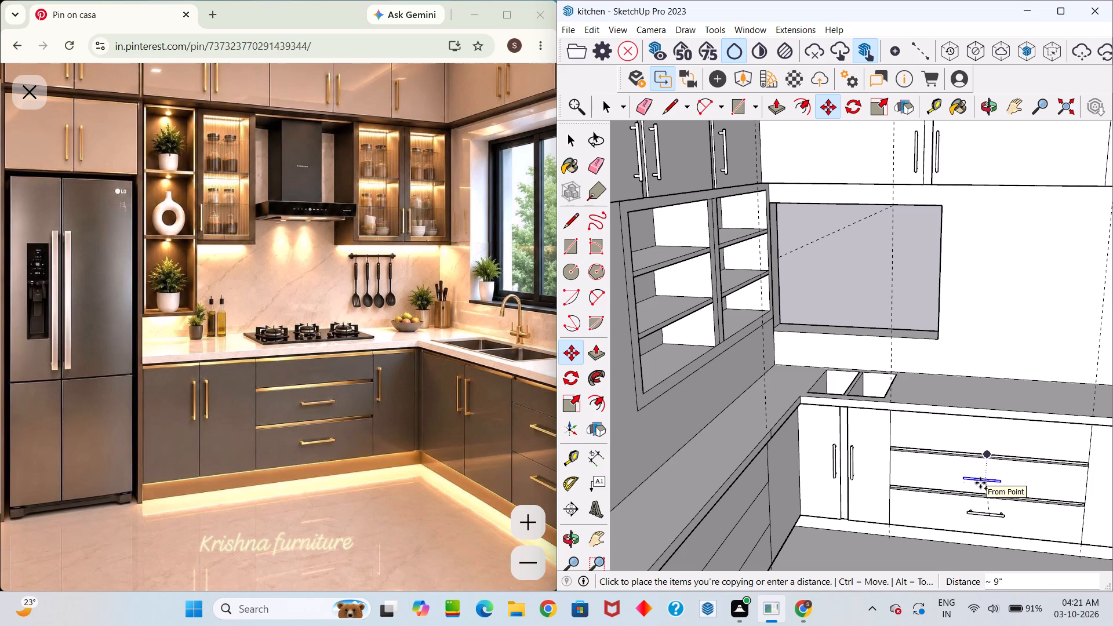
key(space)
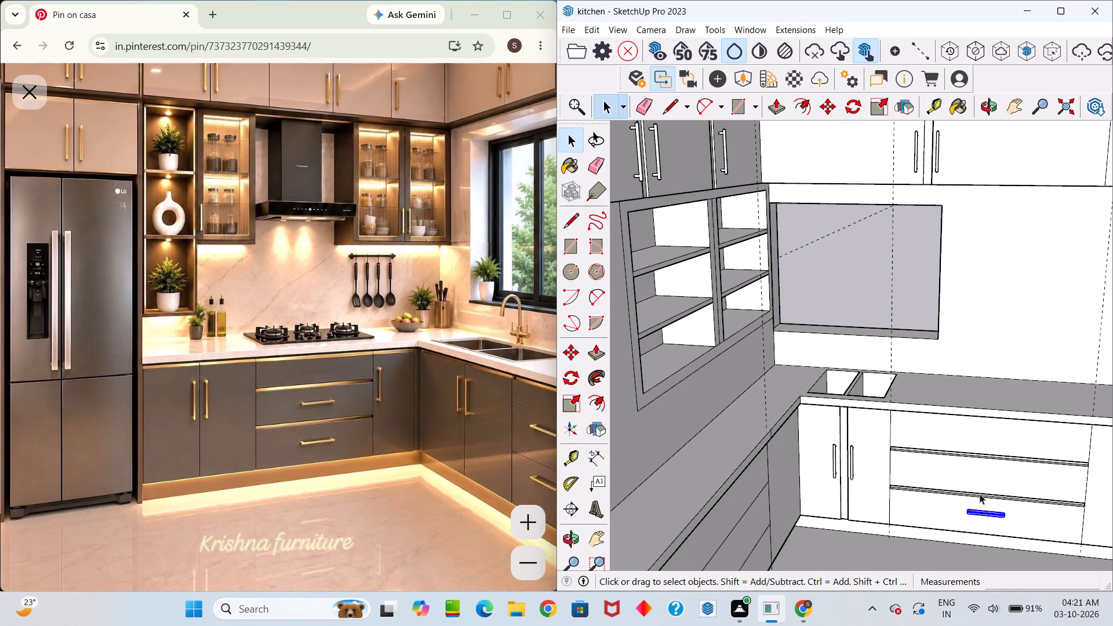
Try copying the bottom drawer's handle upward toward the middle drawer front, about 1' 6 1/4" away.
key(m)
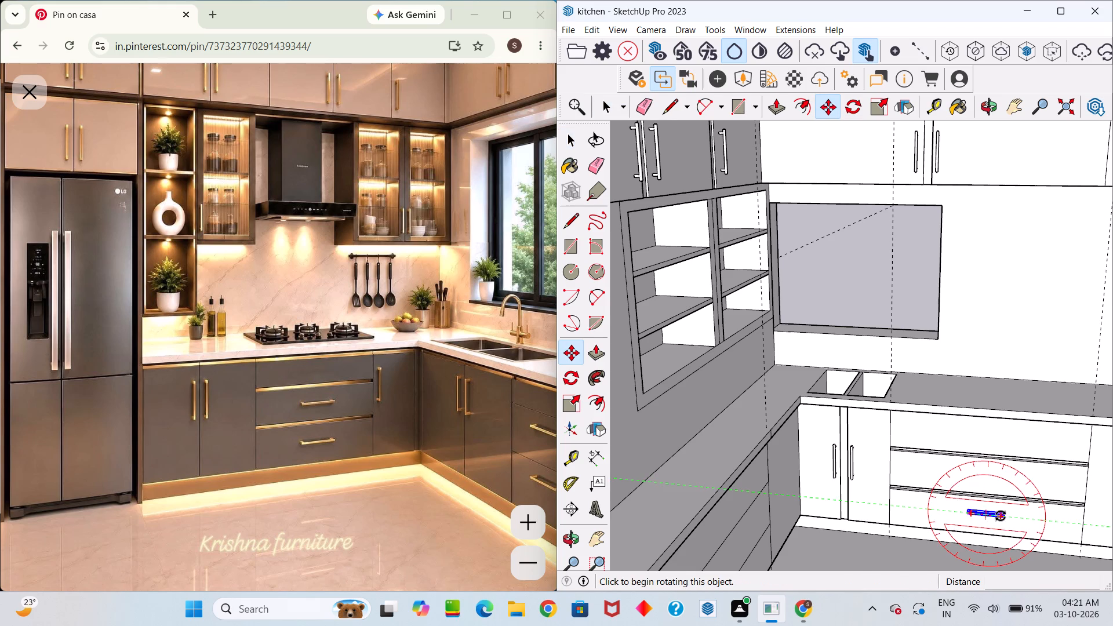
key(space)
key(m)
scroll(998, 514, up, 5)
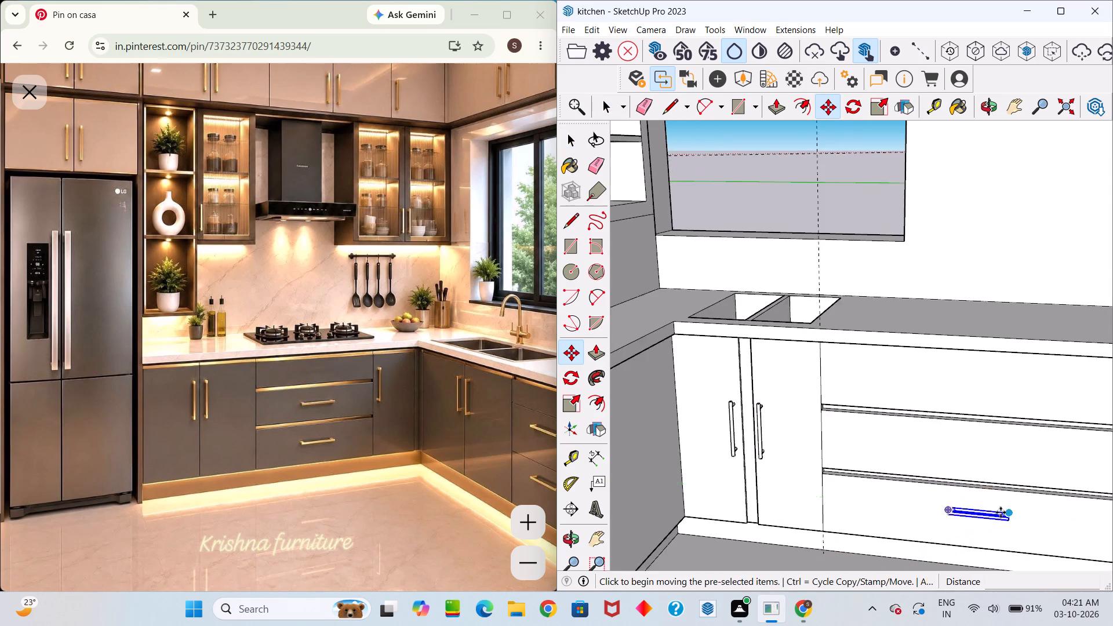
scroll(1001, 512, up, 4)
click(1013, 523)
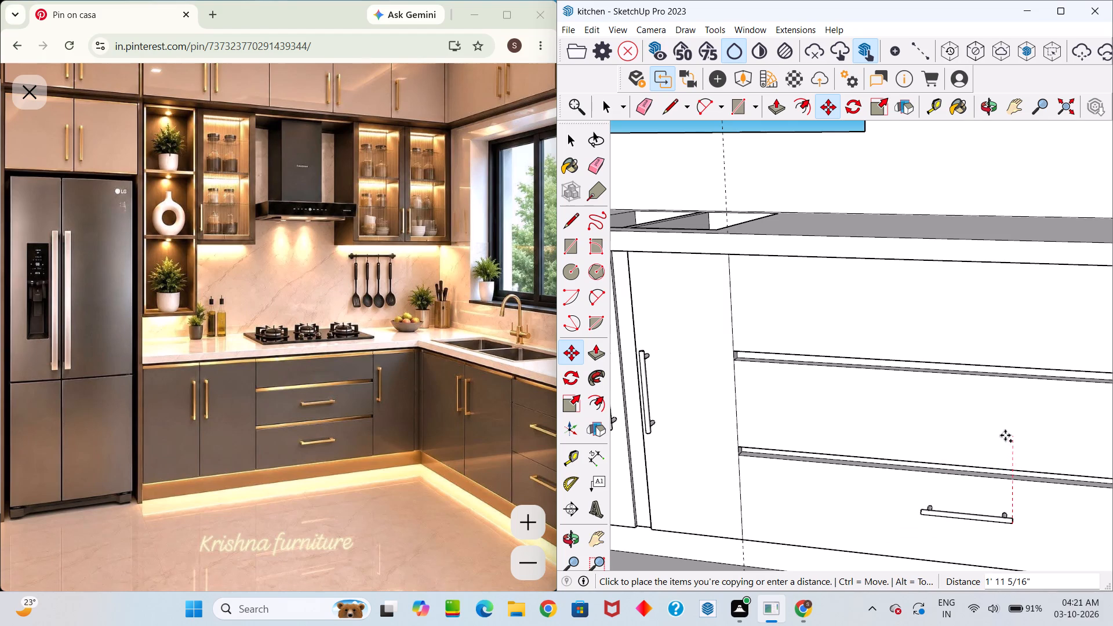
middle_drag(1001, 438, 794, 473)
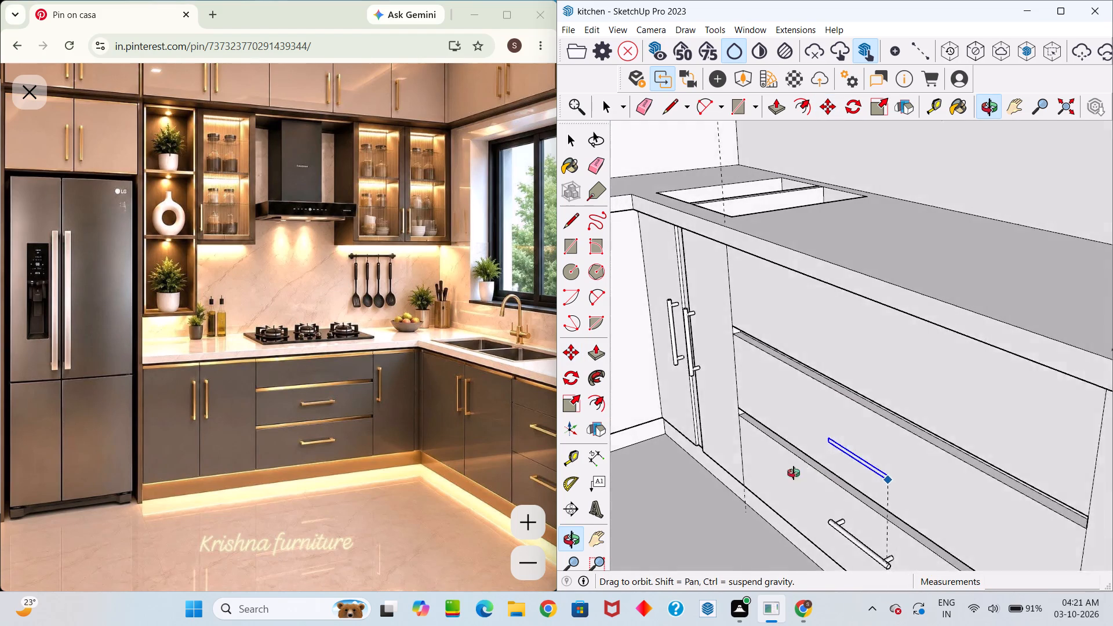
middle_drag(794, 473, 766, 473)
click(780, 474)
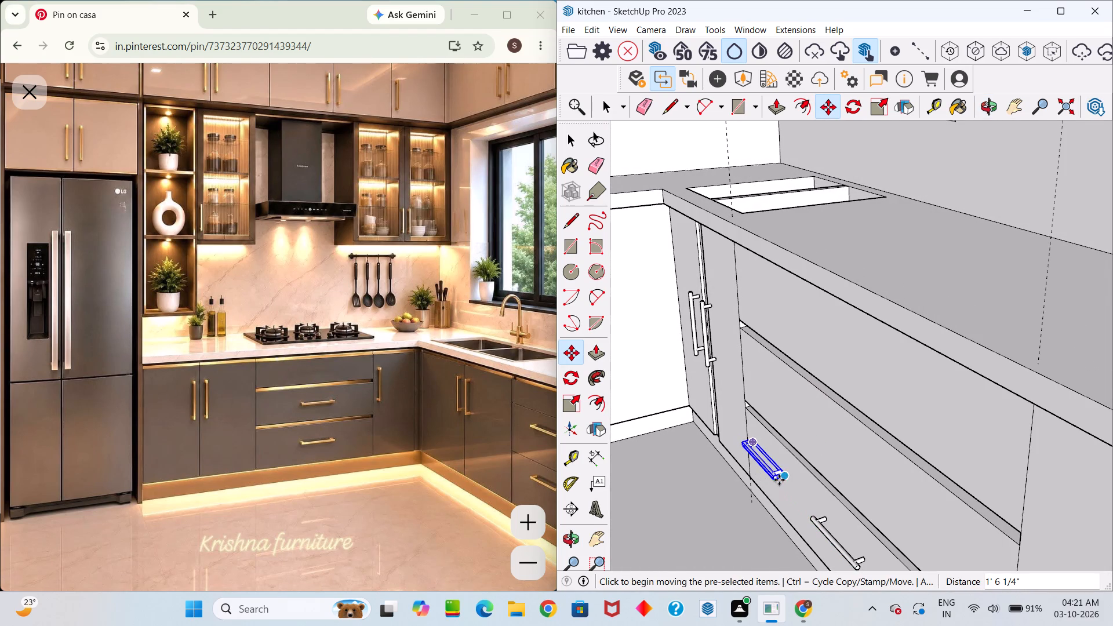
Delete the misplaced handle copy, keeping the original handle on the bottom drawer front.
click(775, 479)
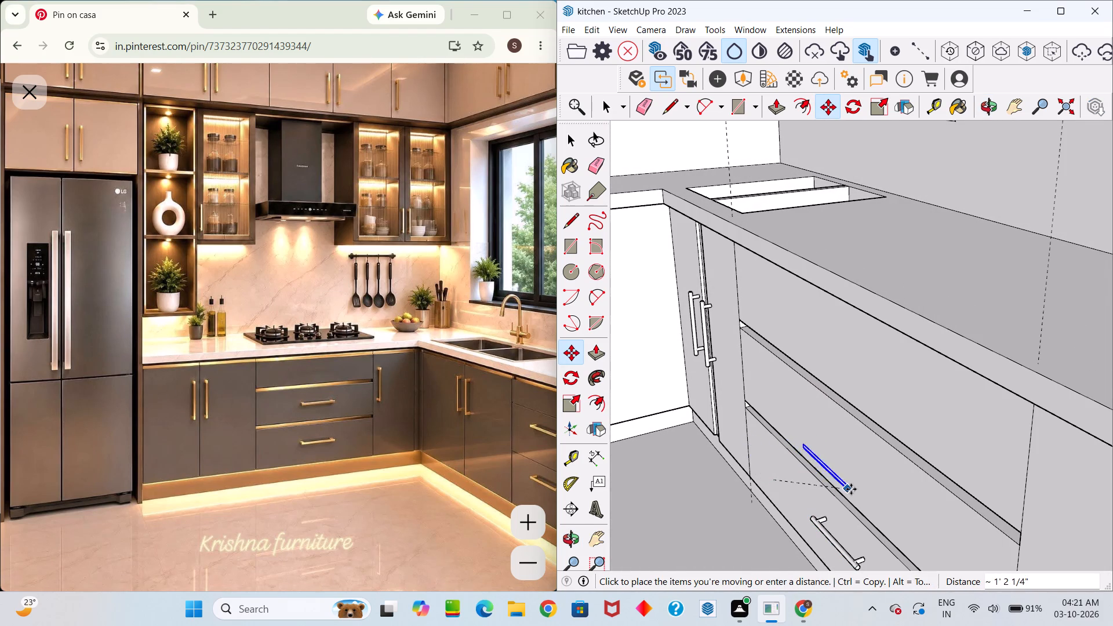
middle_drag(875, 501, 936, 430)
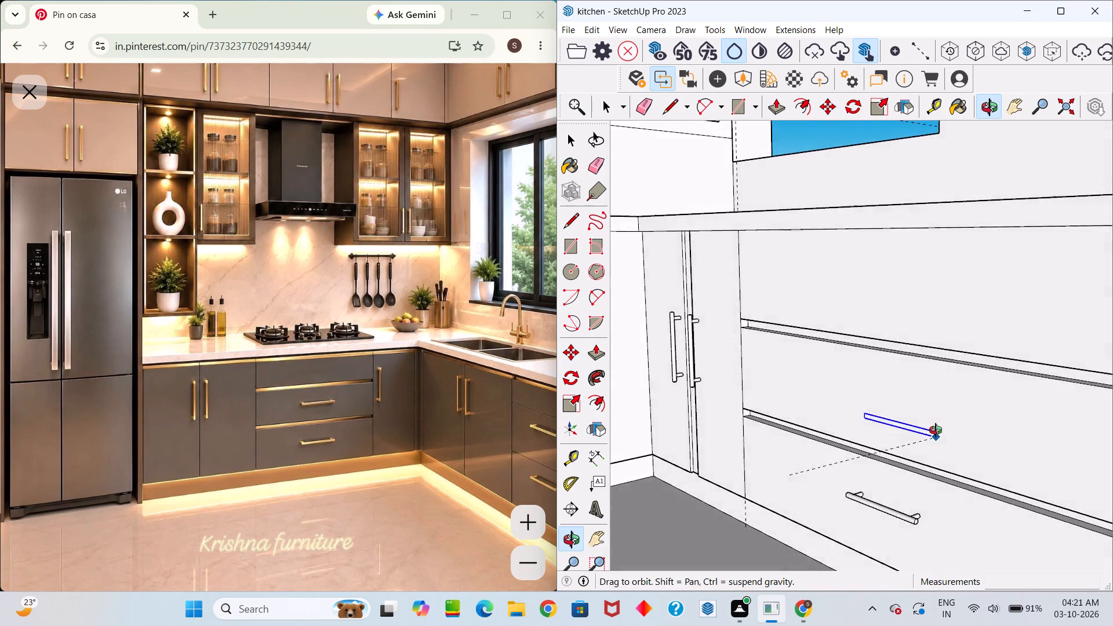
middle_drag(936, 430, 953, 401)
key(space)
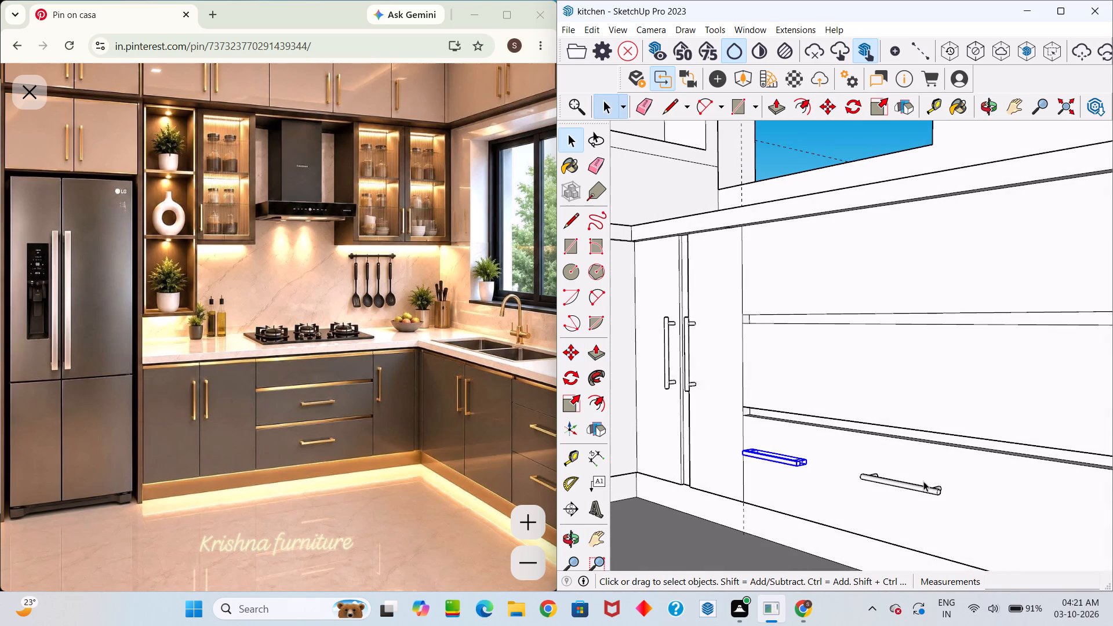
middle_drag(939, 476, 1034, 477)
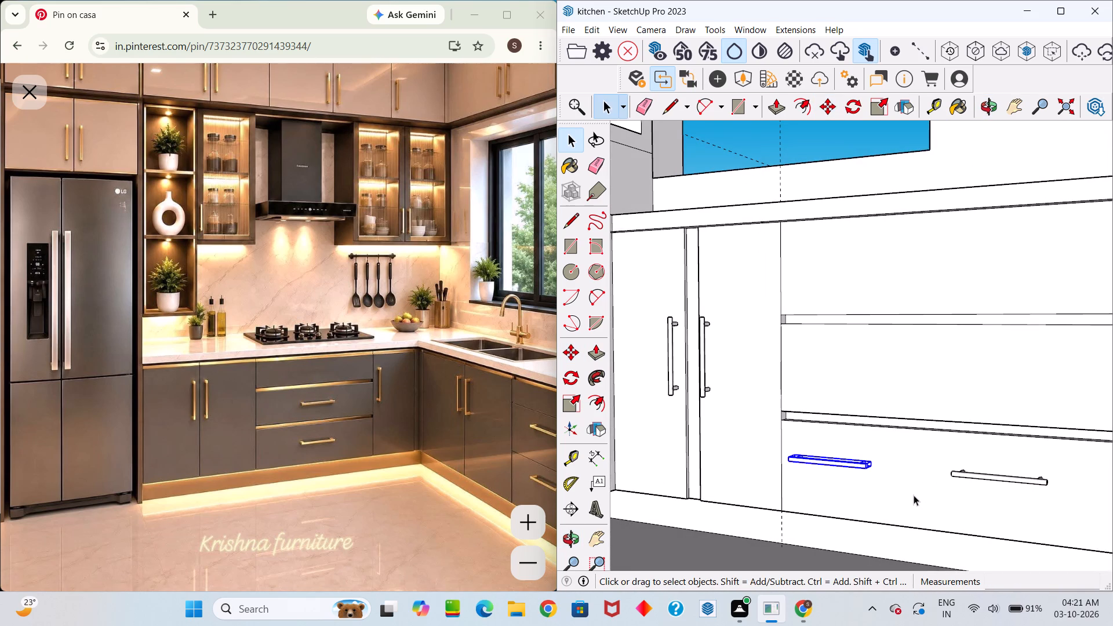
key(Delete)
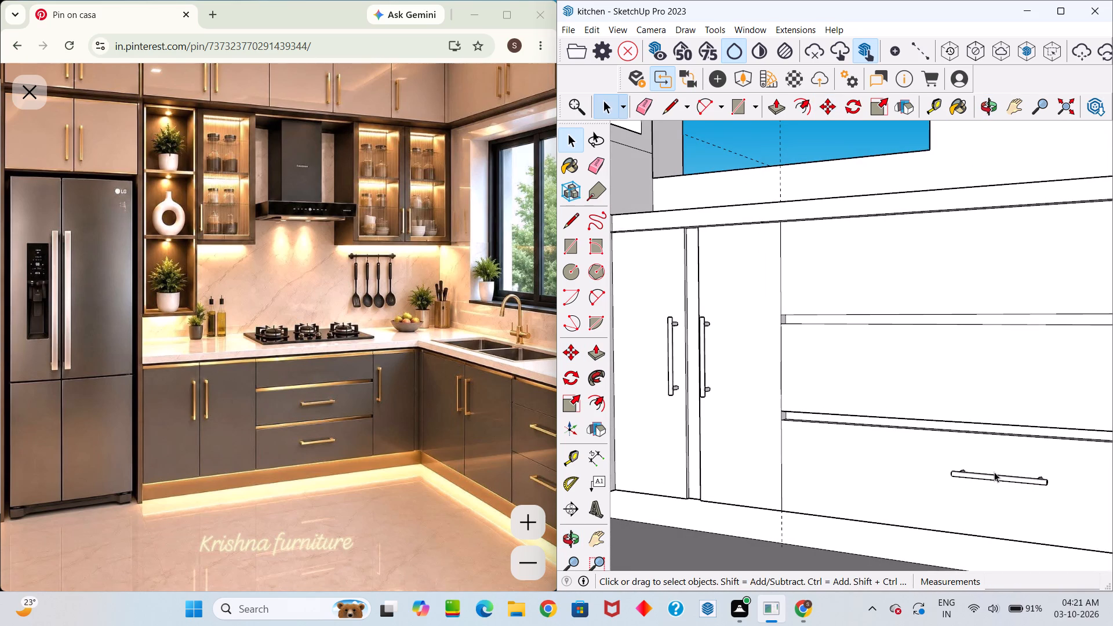
Copy the bottom drawer's handle about 10 7/8" straight up onto the middle drawer front.
click(995, 479)
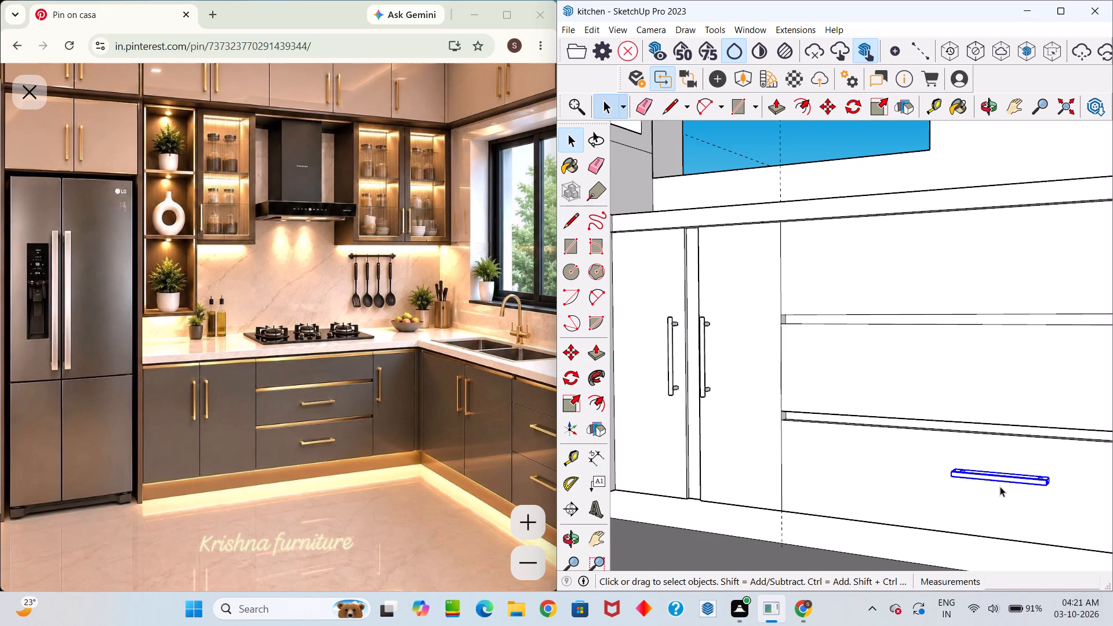
key(m)
middle_drag(1043, 501, 966, 545)
scroll(977, 532, up, 1)
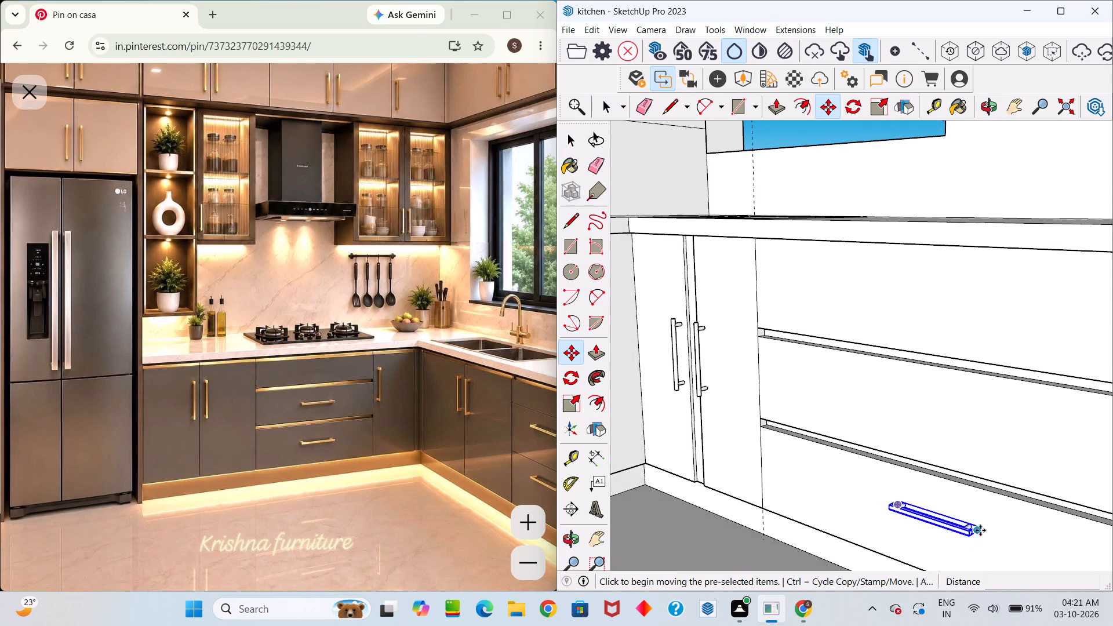
scroll(980, 530, up, 8)
click(973, 523)
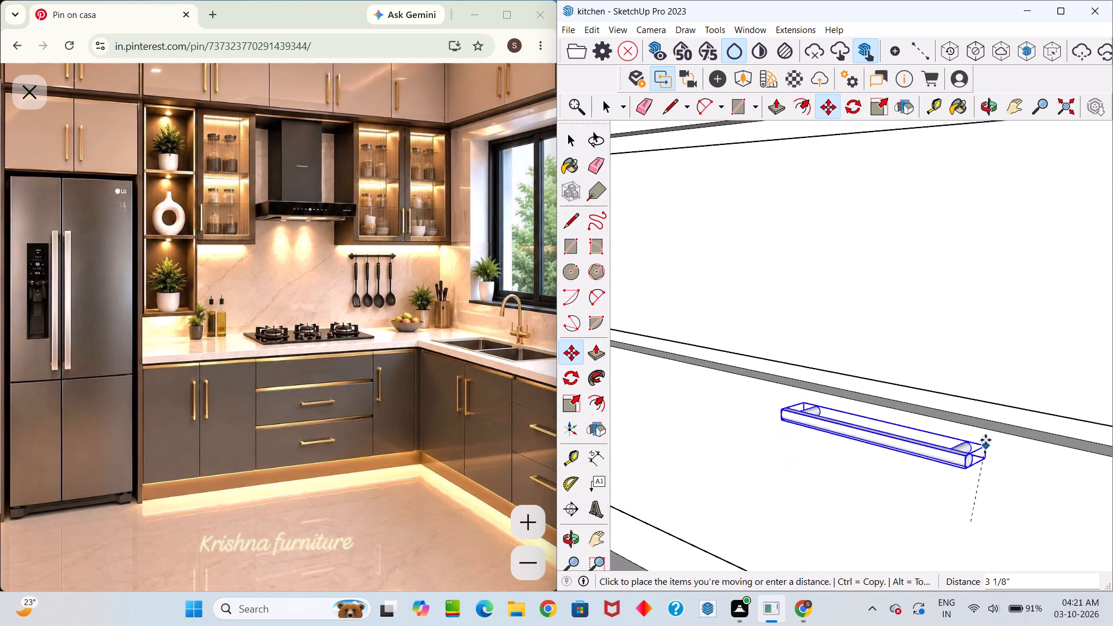
scroll(983, 410, down, 4)
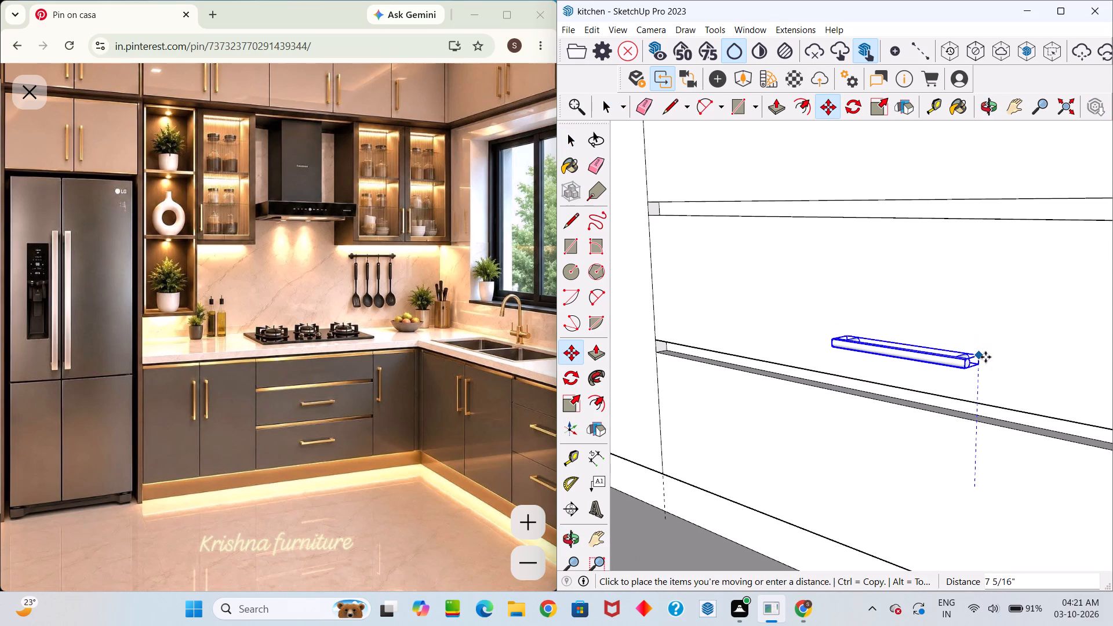
scroll(985, 354, down, 5)
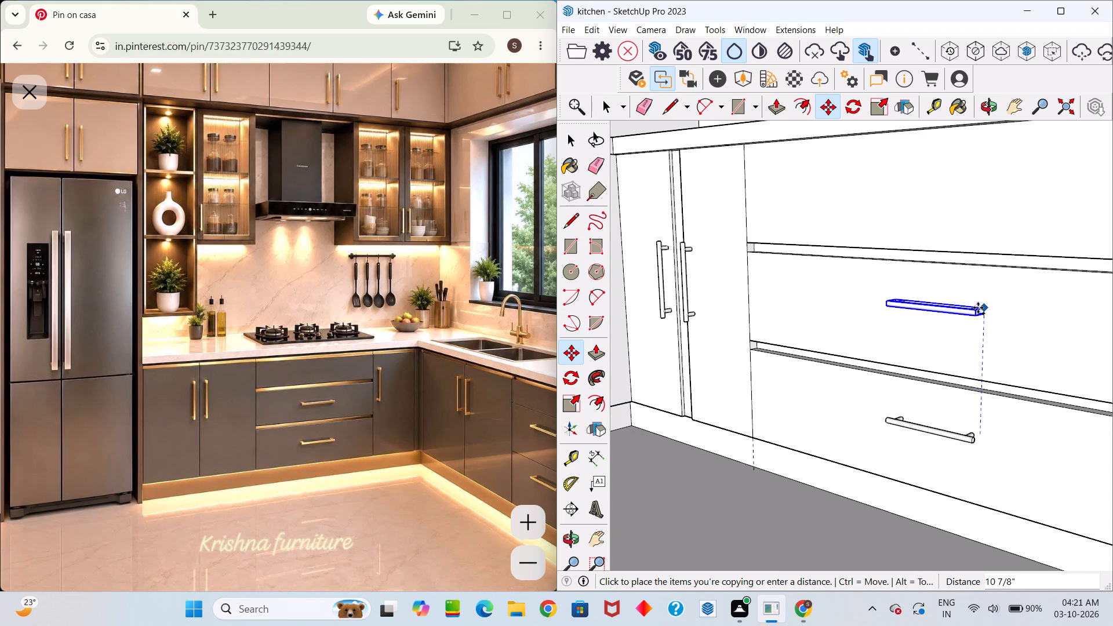
click(978, 308)
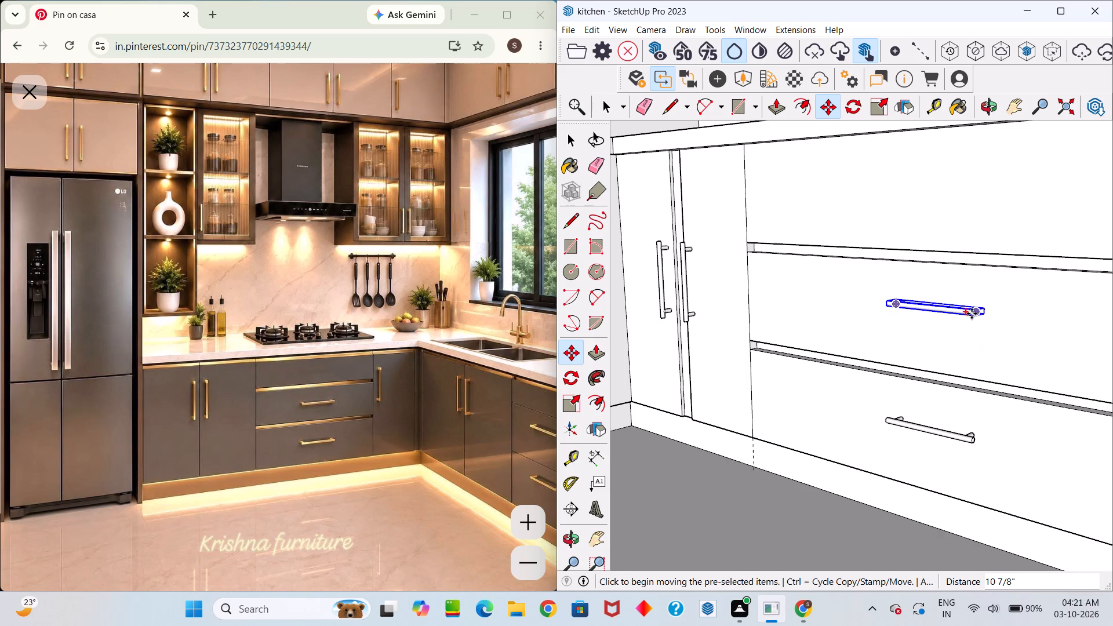
Look over the kitchen from the window-wall drawers across to the hob-wall upper and base cabinets.
scroll(967, 321, down, 5)
middle_drag(983, 358, 1110, 418)
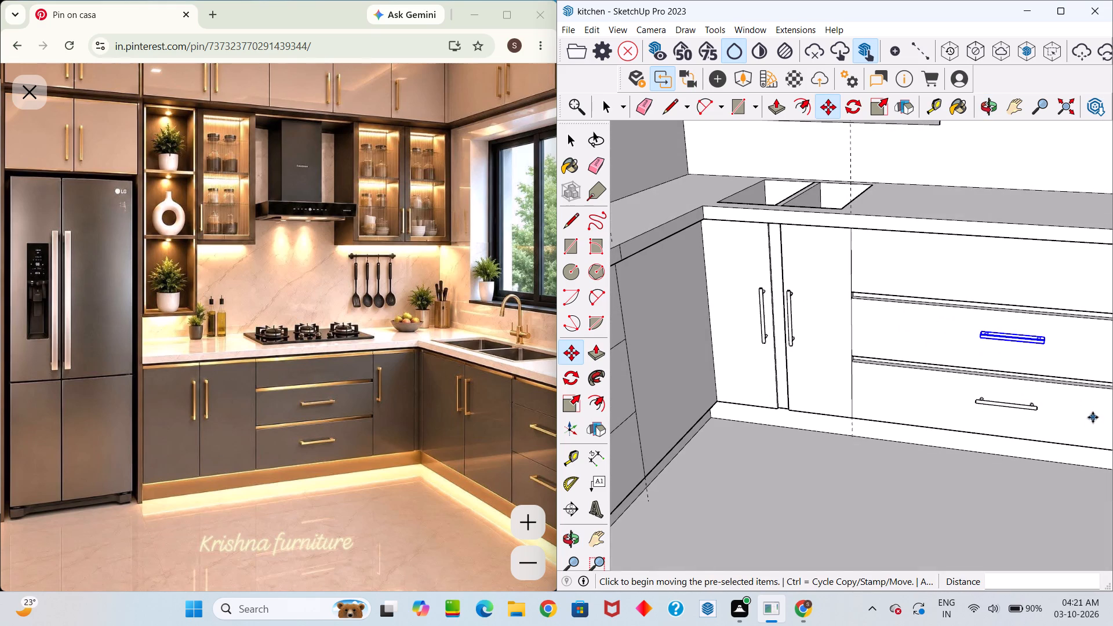
scroll(1041, 446, down, 4)
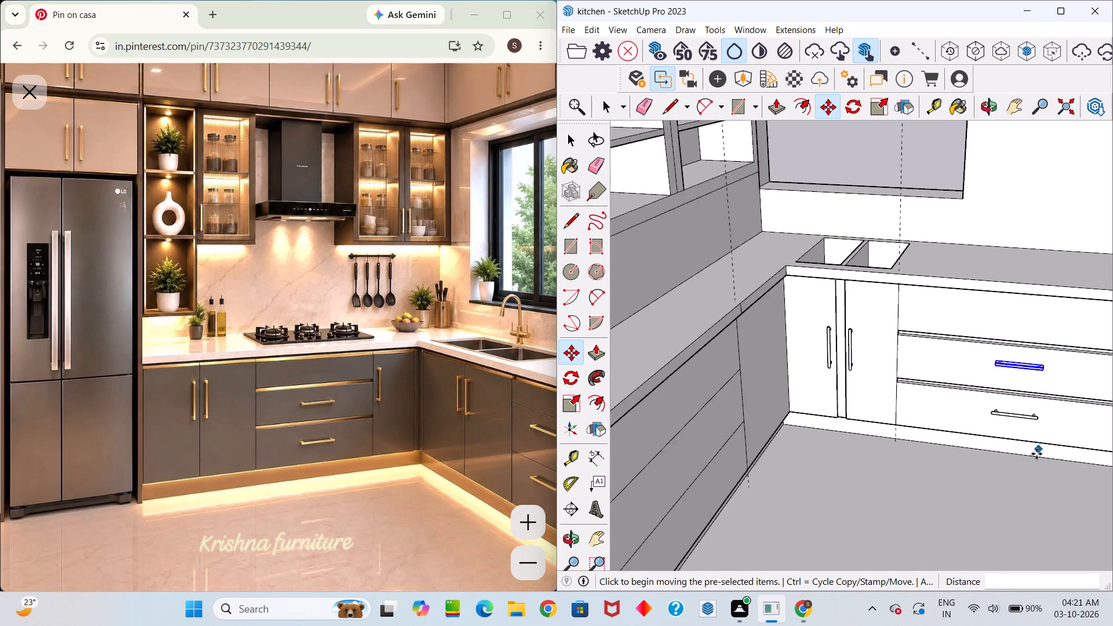
scroll(1034, 457, down, 5)
middle_drag(1047, 428, 1052, 403)
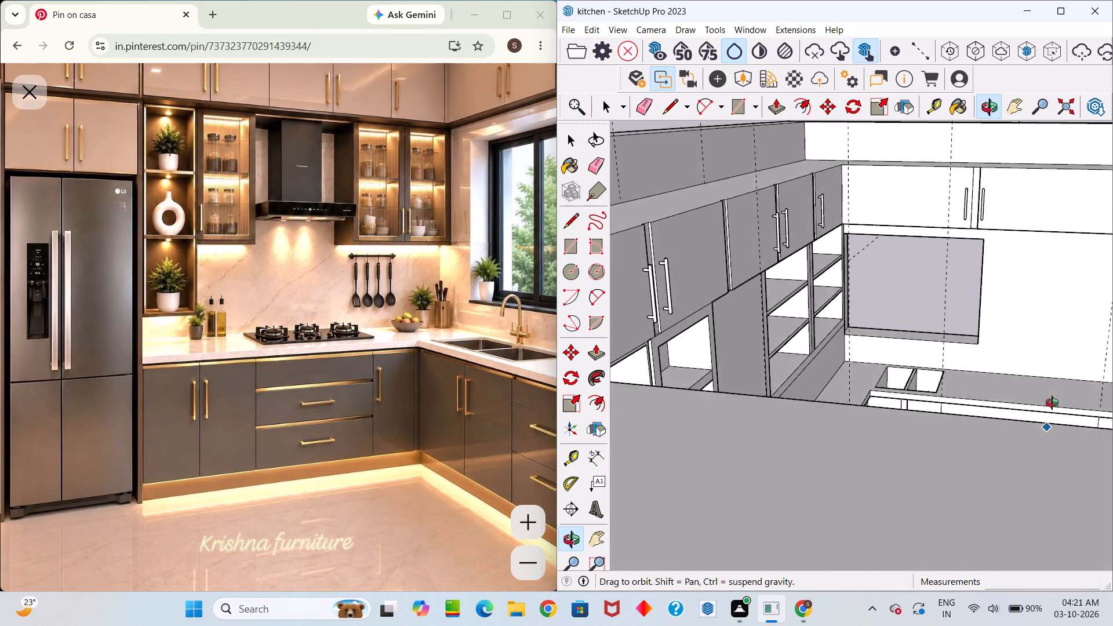
middle_drag(1052, 403, 1035, 485)
scroll(1050, 429, down, 3)
scroll(1031, 315, down, 3)
middle_drag(1047, 345, 831, 333)
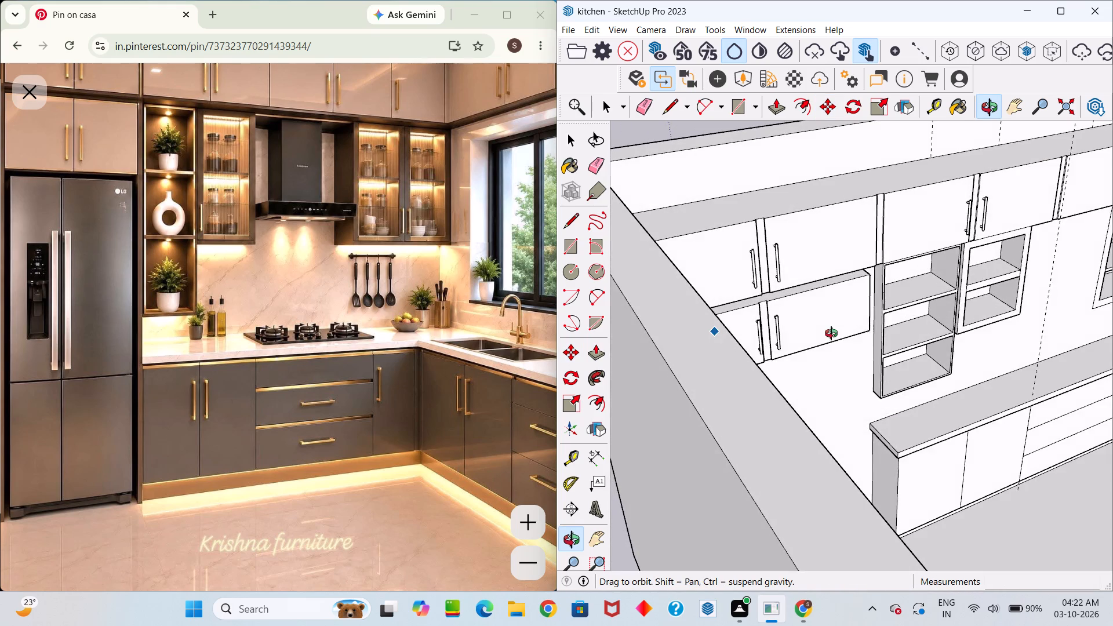
middle_drag(831, 333, 769, 372)
scroll(858, 327, down, 1)
middle_drag(858, 327, 781, 301)
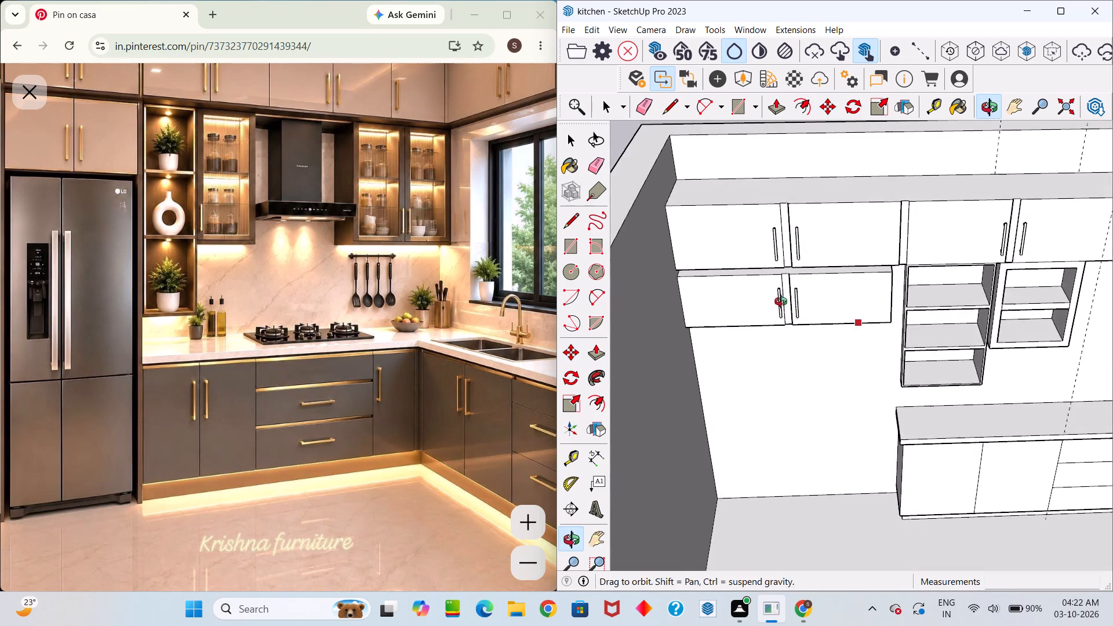
middle_drag(781, 301, 781, 296)
key(space)
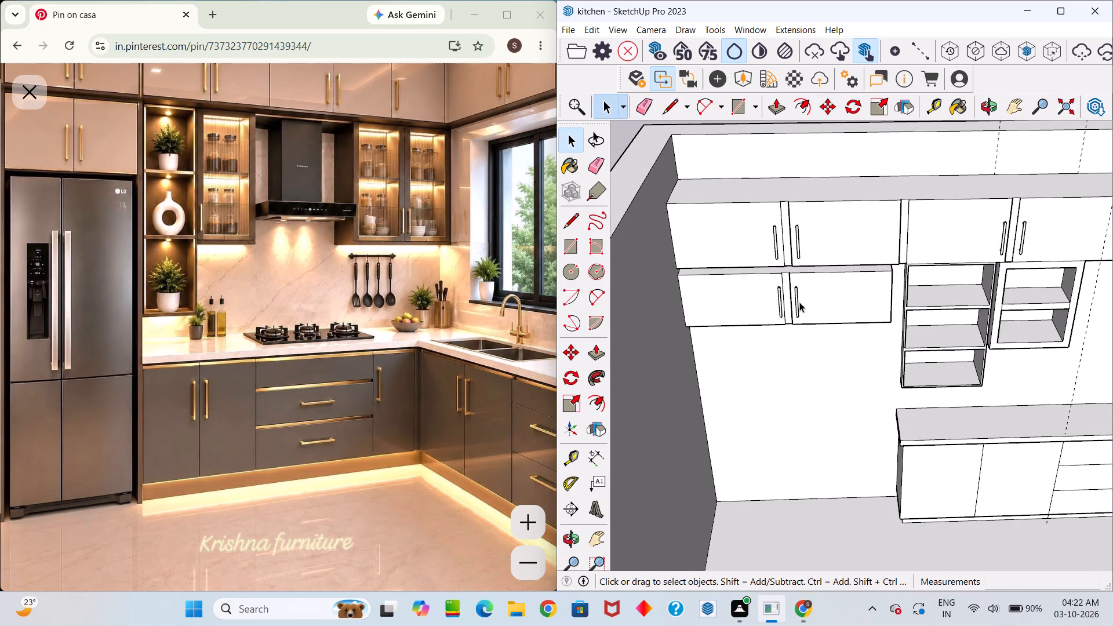
scroll(991, 482, up, 5)
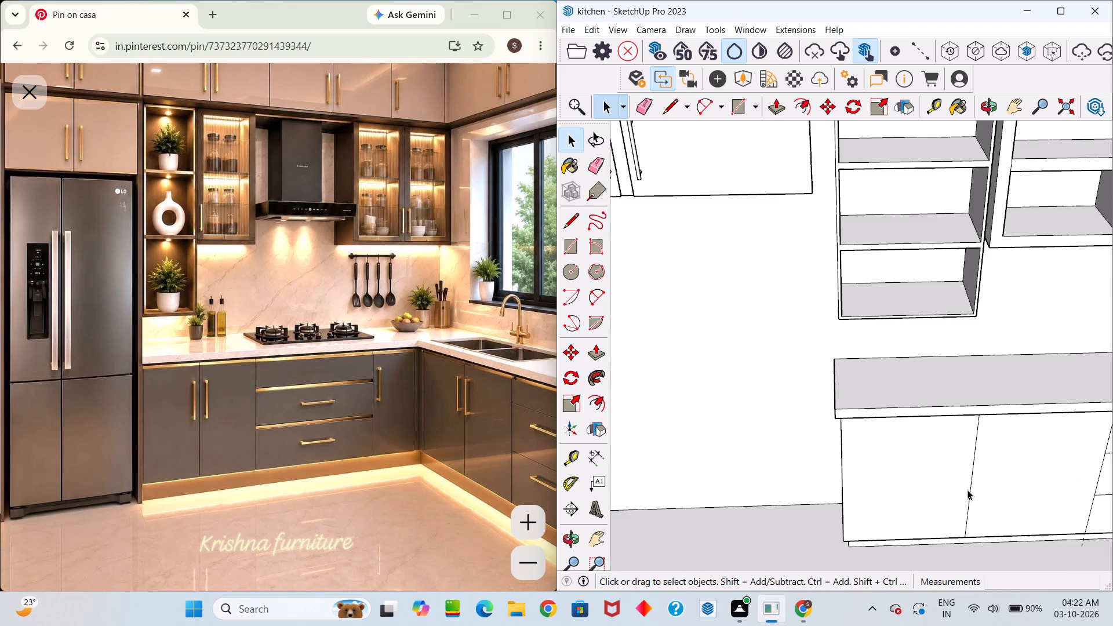
scroll(969, 486, up, 4)
middle_drag(972, 482, 942, 433)
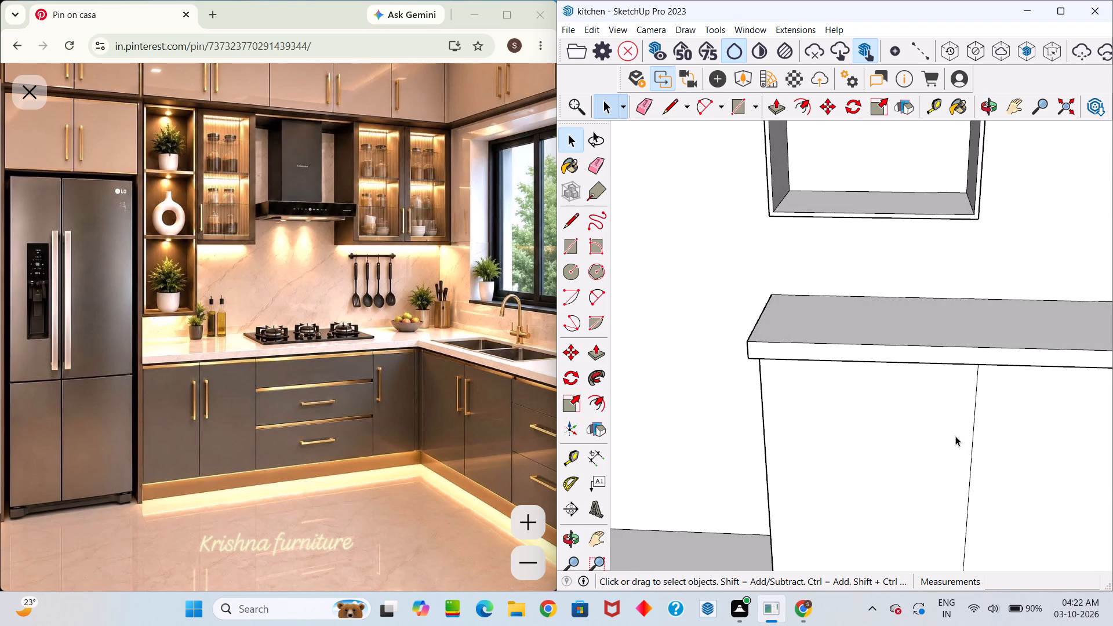
scroll(955, 436, down, 19)
scroll(1112, 444, down, 5)
middle_drag(1088, 460, 1039, 458)
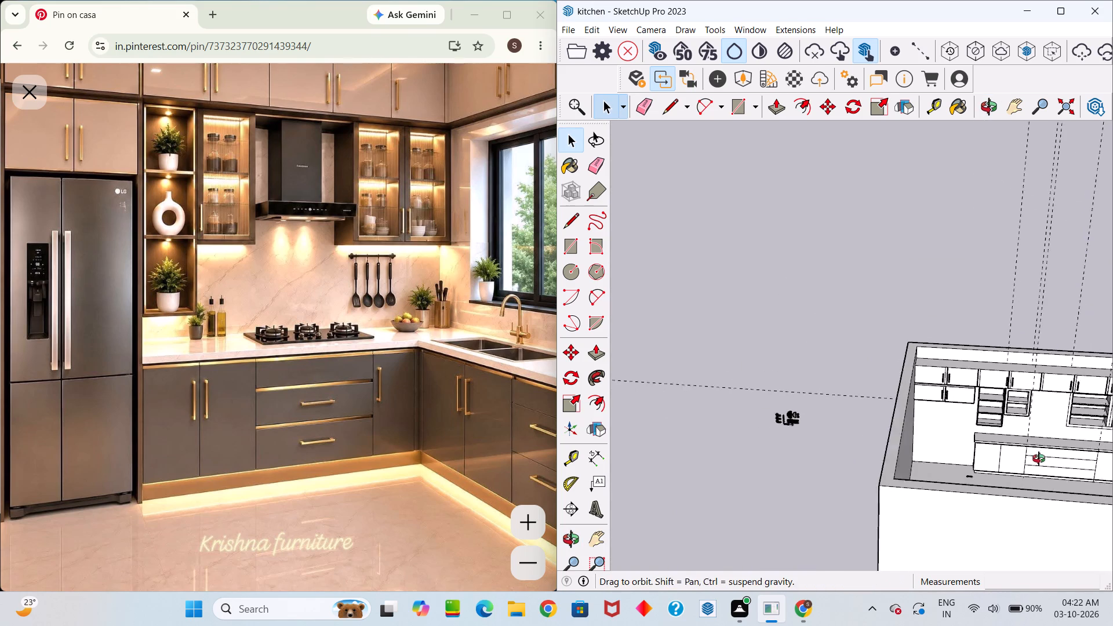
middle_drag(1039, 458, 1006, 457)
middle_drag(983, 496, 882, 537)
drag(954, 533, 870, 529)
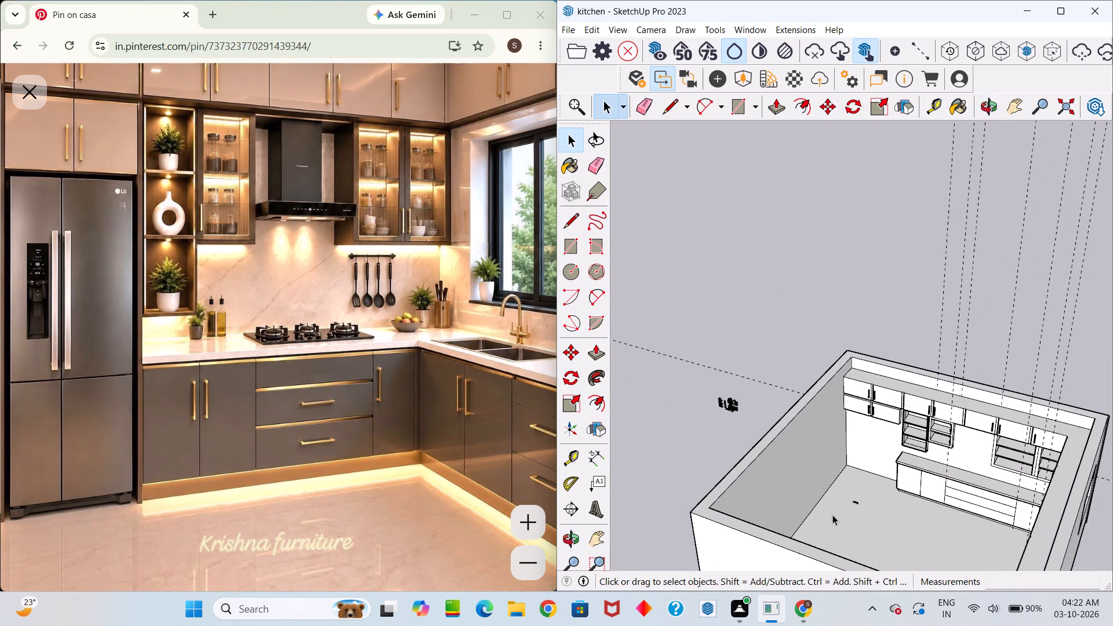
Copy the vertical divider edge between the two doors of the hob-wall base cabinet 0.5" toward the drawers.
scroll(859, 515, up, 5)
middle_drag(934, 497, 1056, 478)
scroll(995, 471, up, 5)
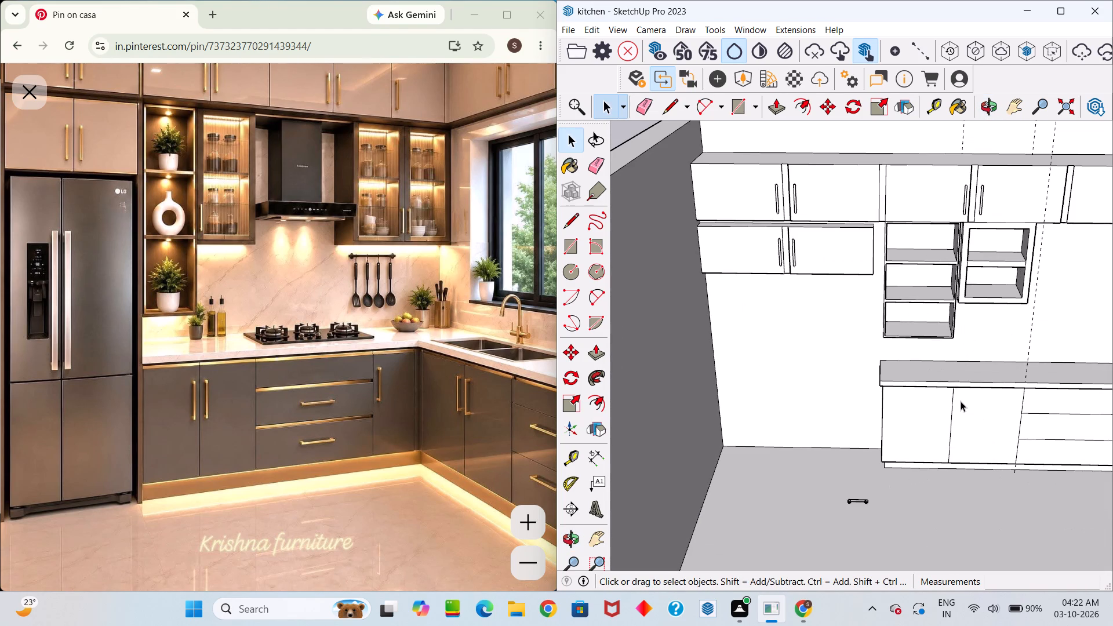
click(952, 411)
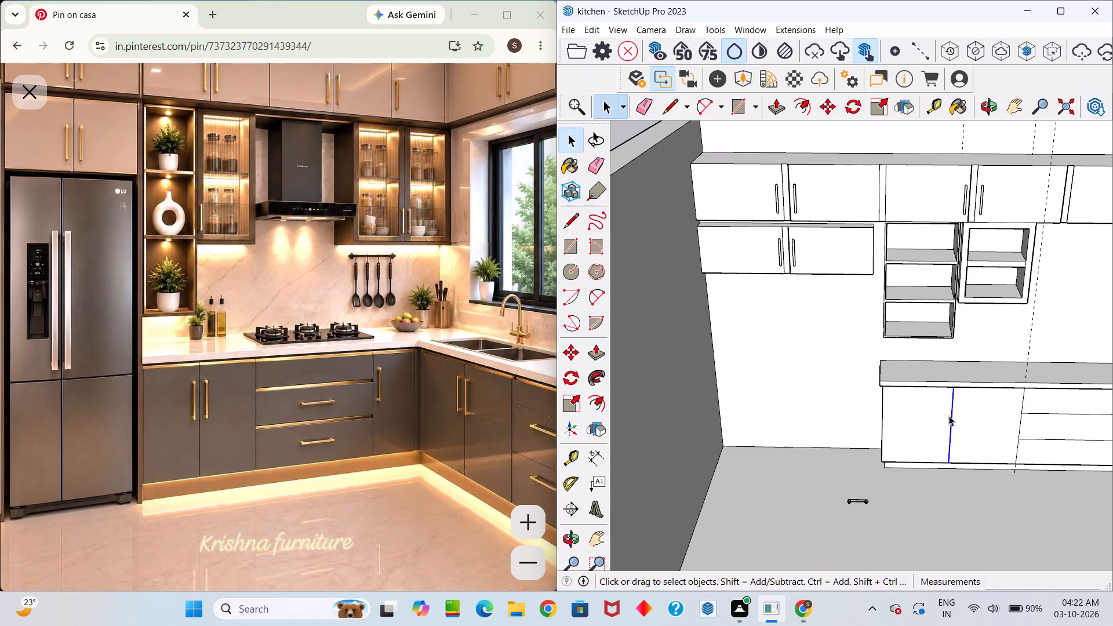
key(m)
click(949, 416)
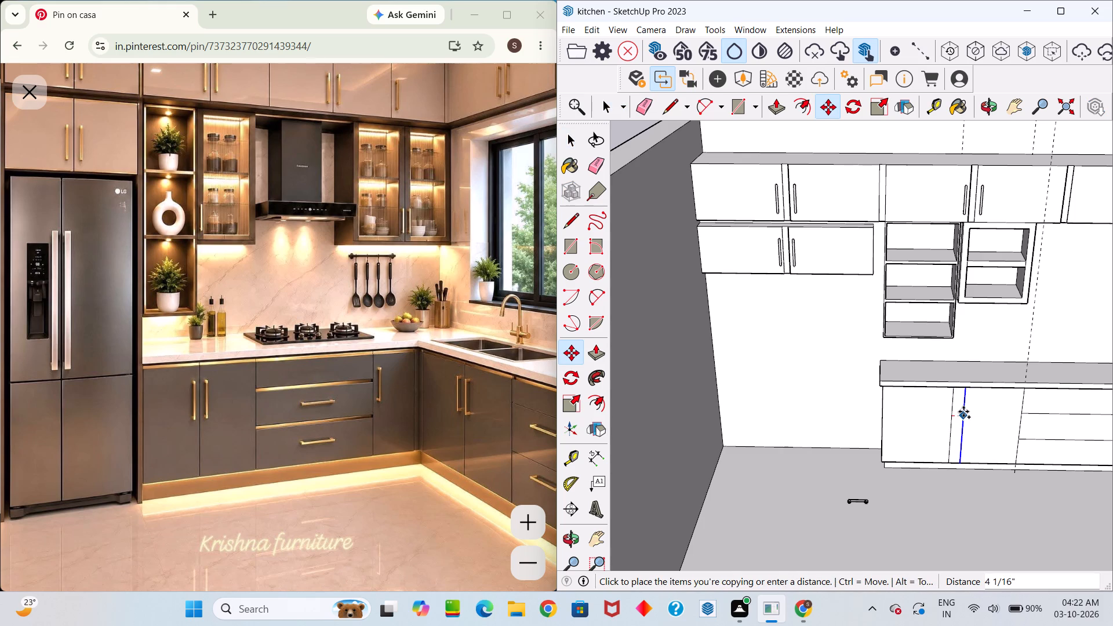
text(0.5)
key(Return)
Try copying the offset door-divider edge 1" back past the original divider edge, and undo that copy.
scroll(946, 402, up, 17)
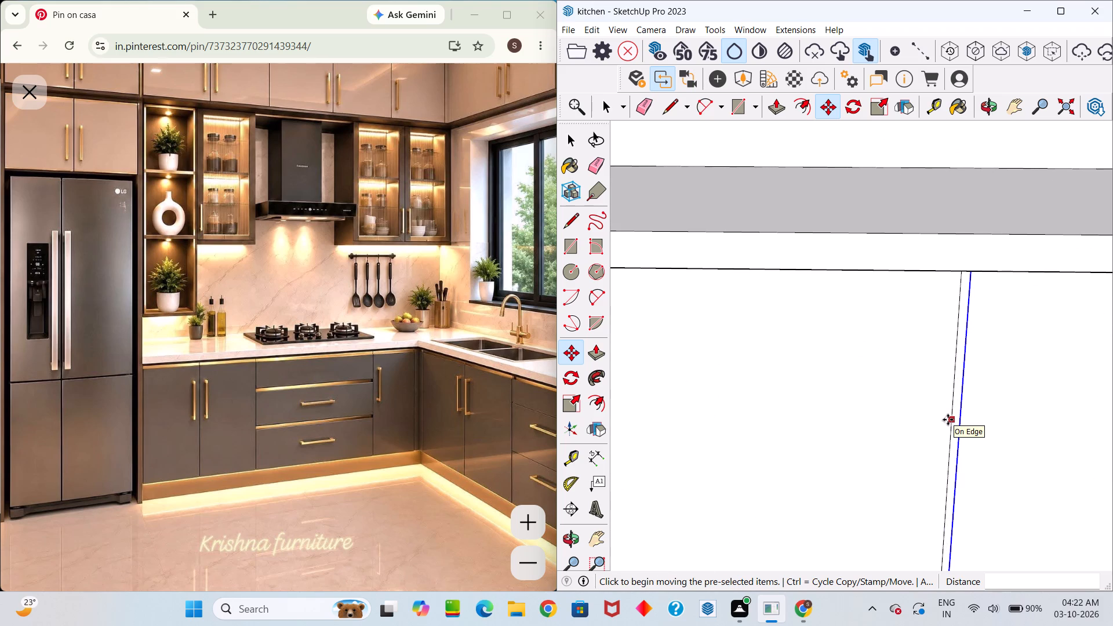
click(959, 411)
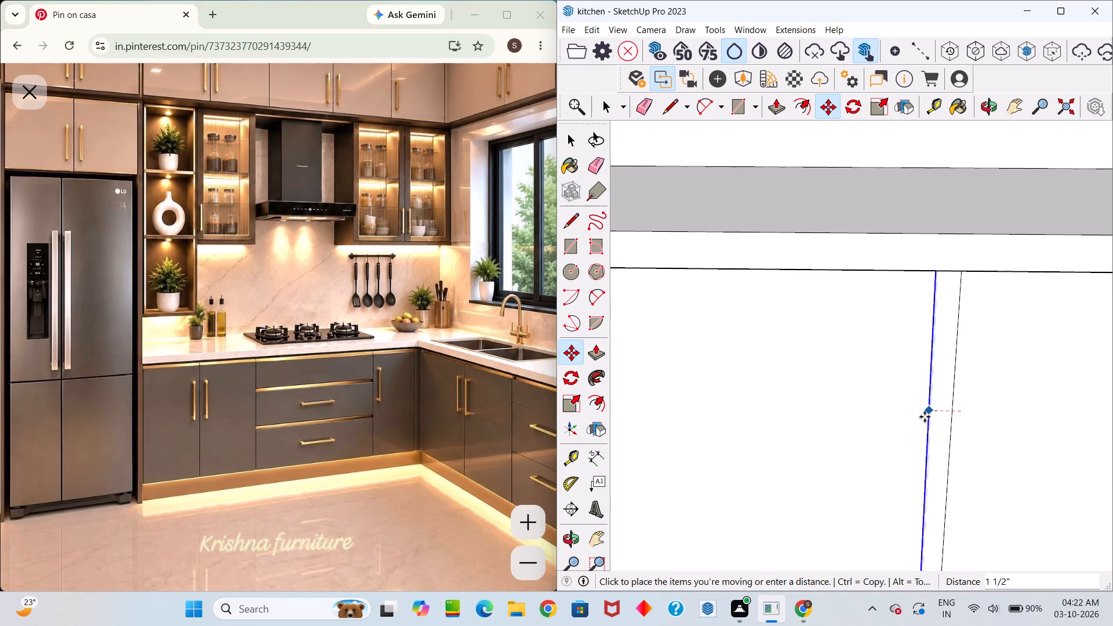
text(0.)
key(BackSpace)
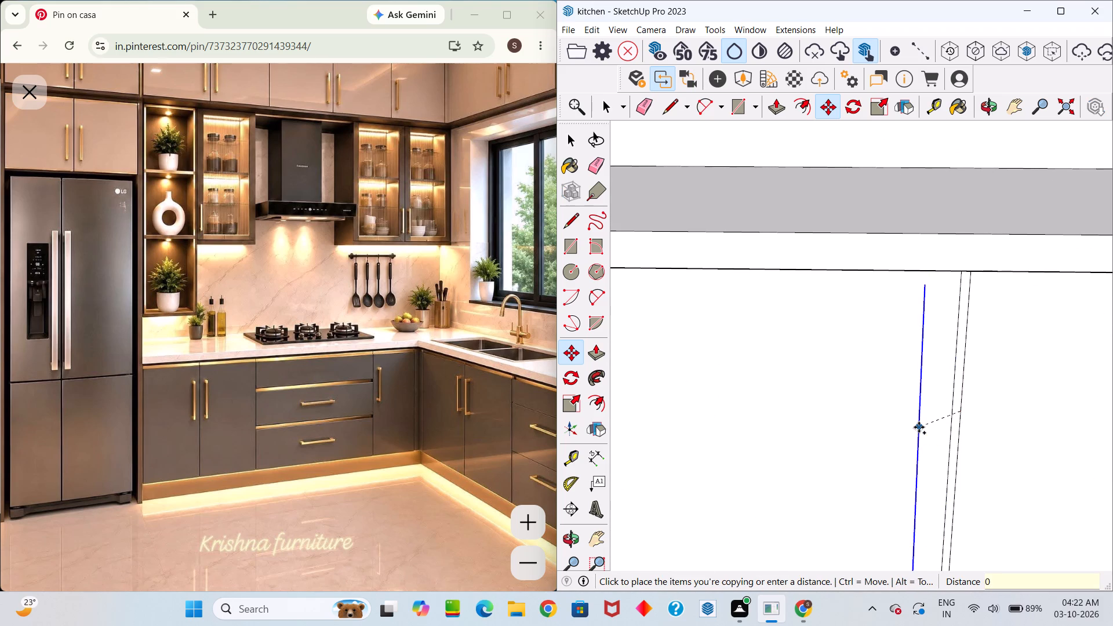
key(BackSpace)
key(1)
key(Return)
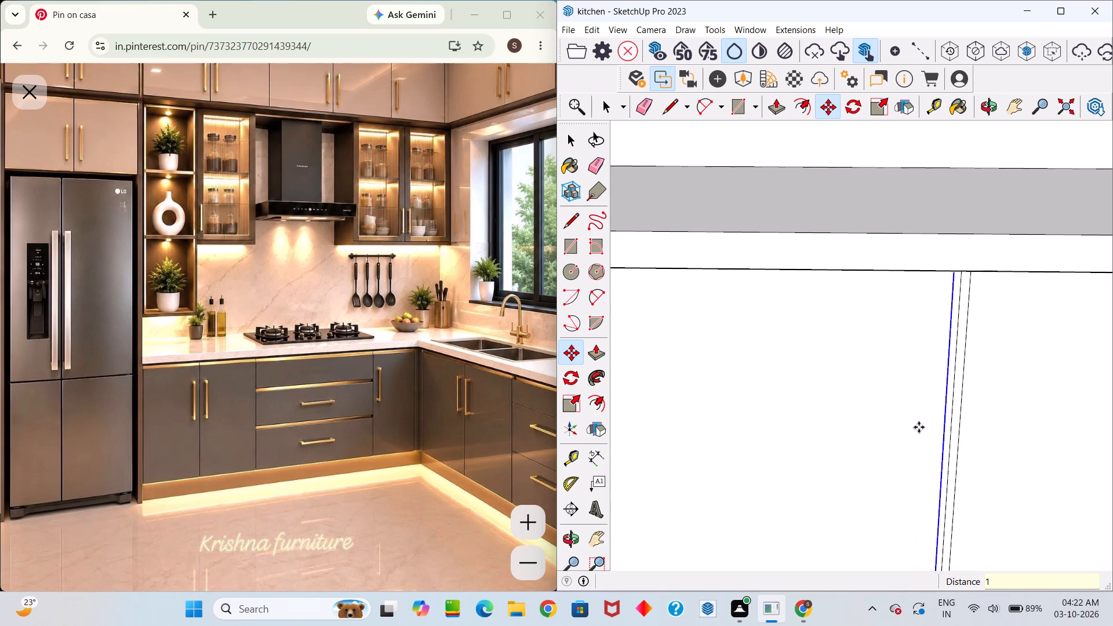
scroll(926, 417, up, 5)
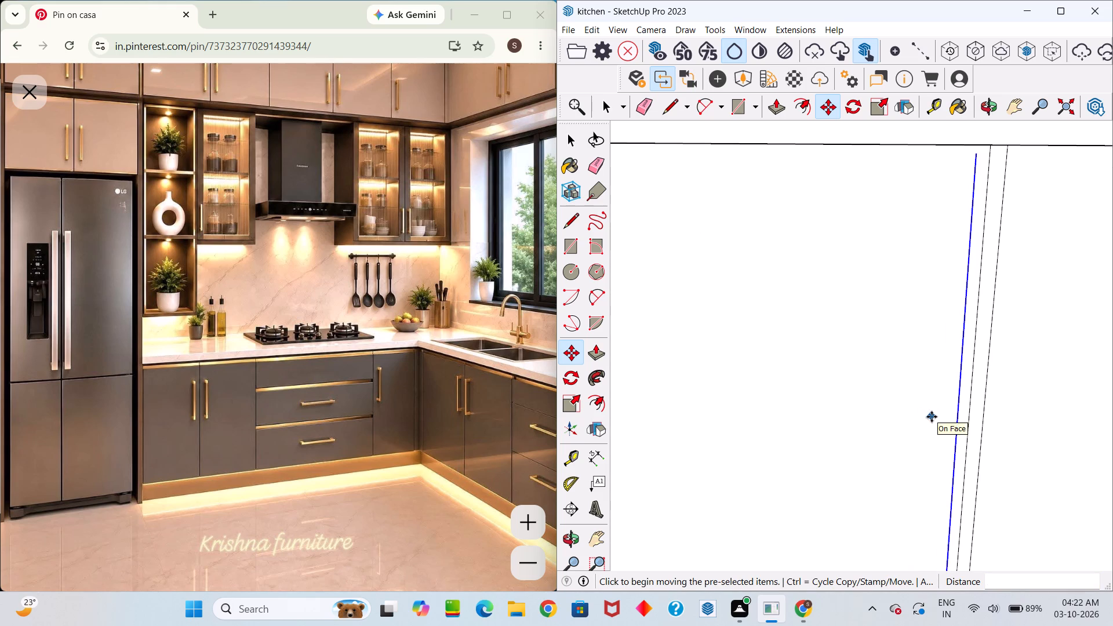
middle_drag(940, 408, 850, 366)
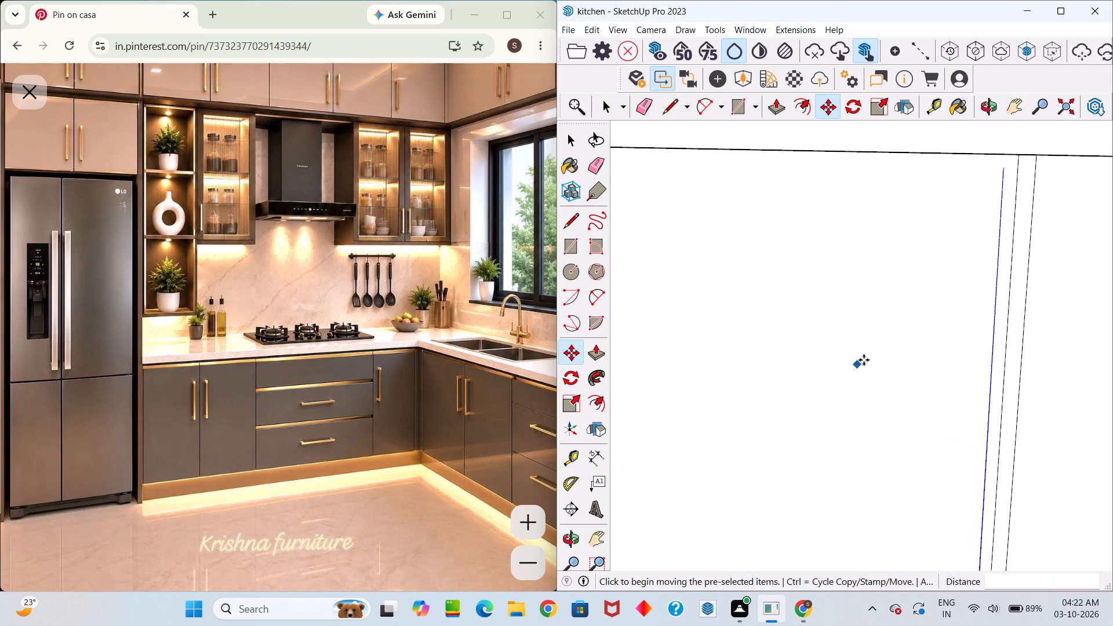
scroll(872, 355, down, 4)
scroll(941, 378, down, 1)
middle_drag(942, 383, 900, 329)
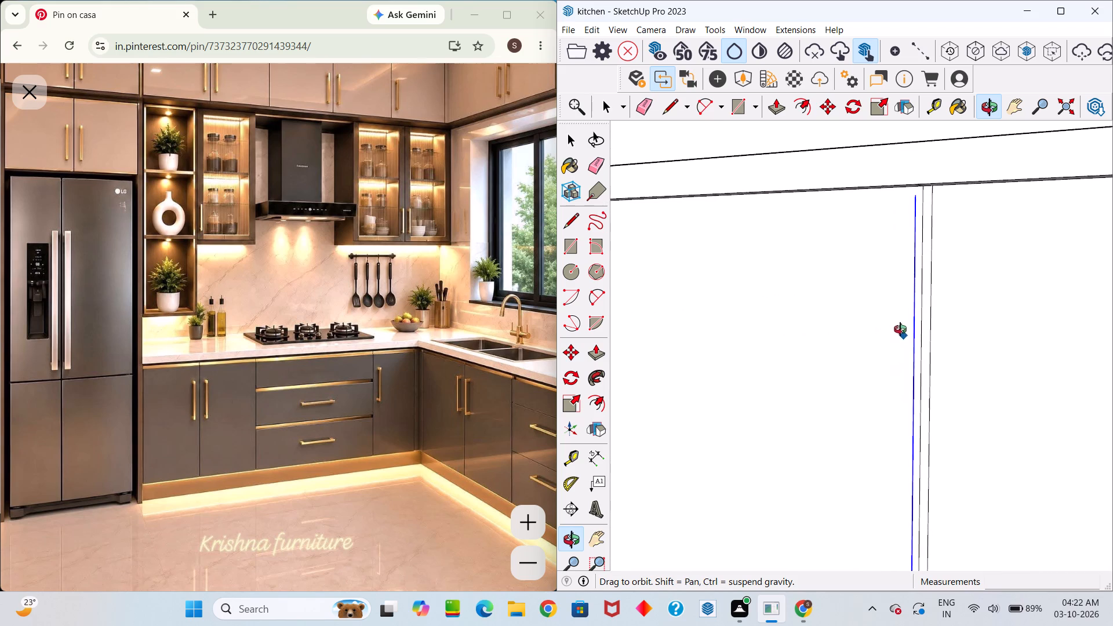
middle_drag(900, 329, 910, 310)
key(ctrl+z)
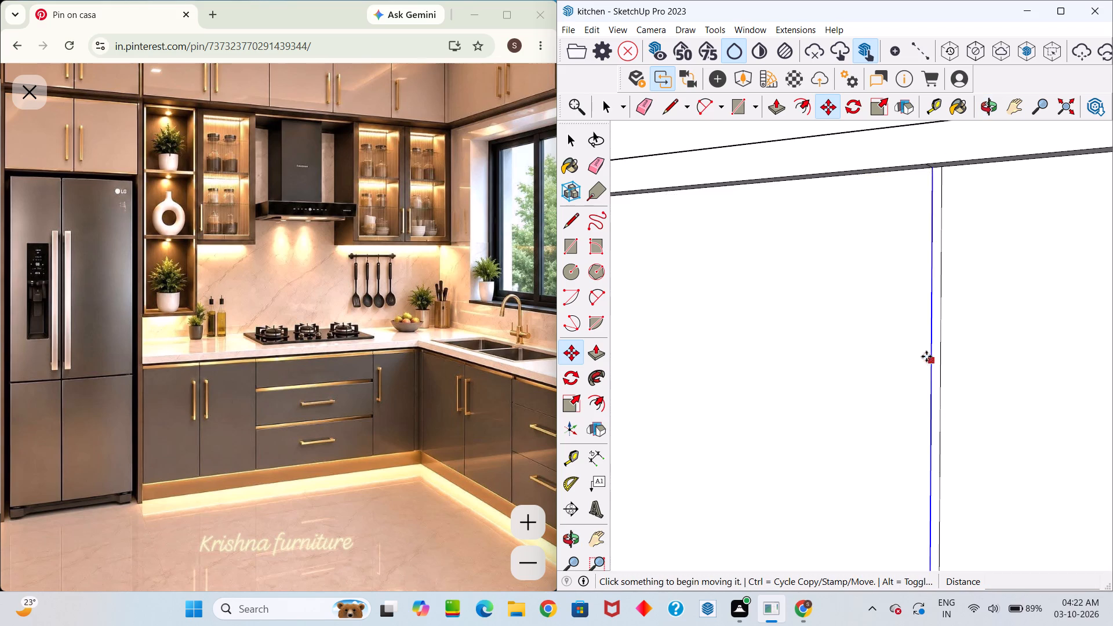
Copy the original door-divider edge 0.5" to its other side, away from the drawers, and erase the original between the copies.
scroll(926, 356, up, 4)
click(934, 351)
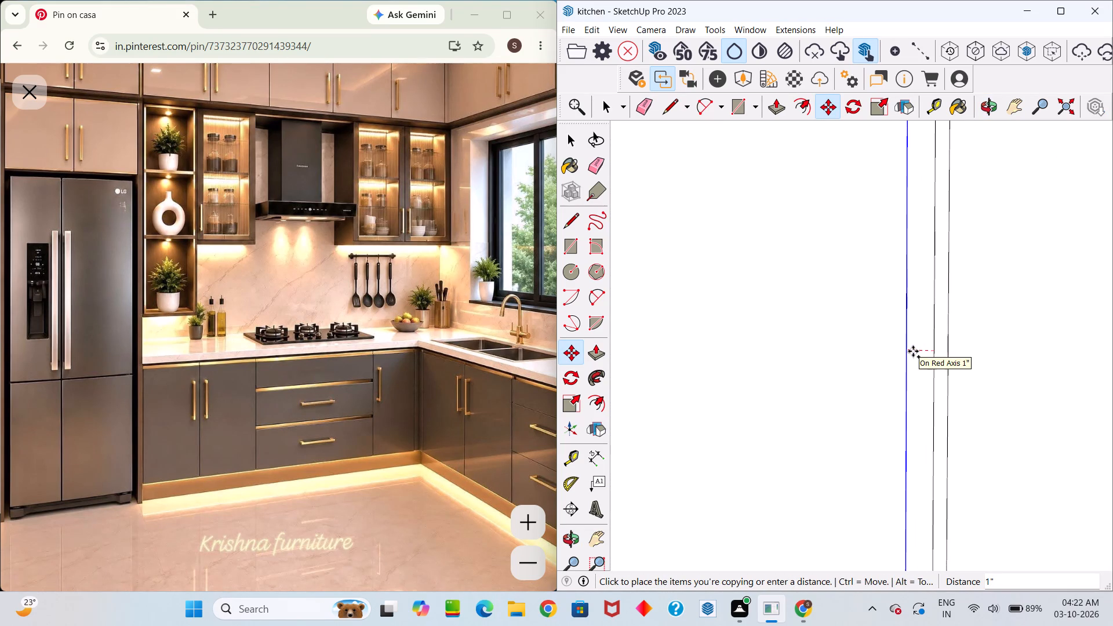
text(0.5)
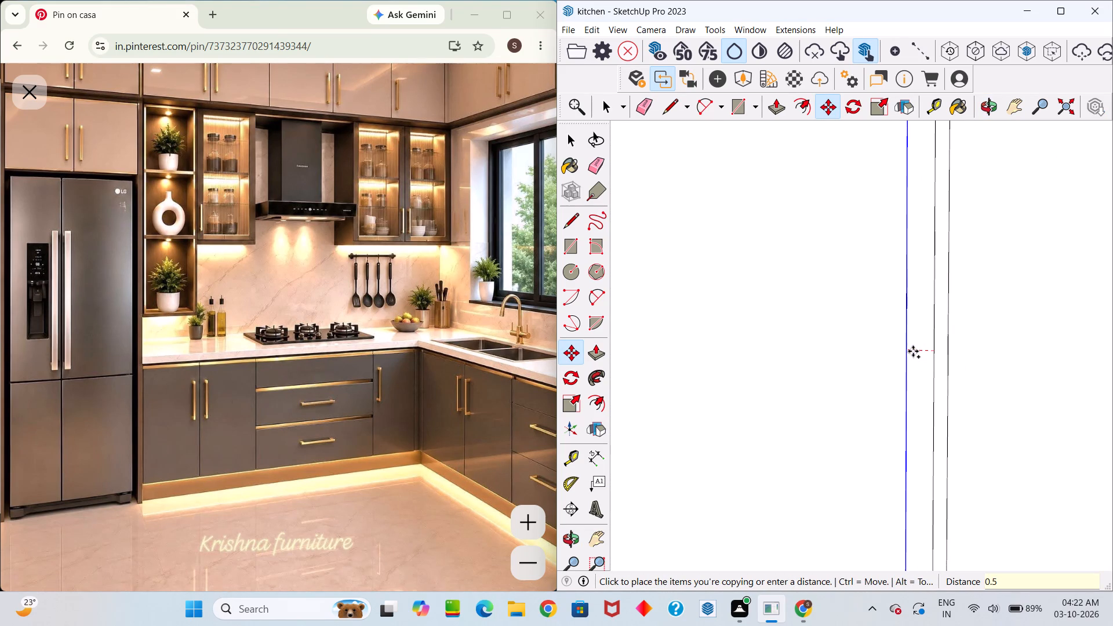
key(Return)
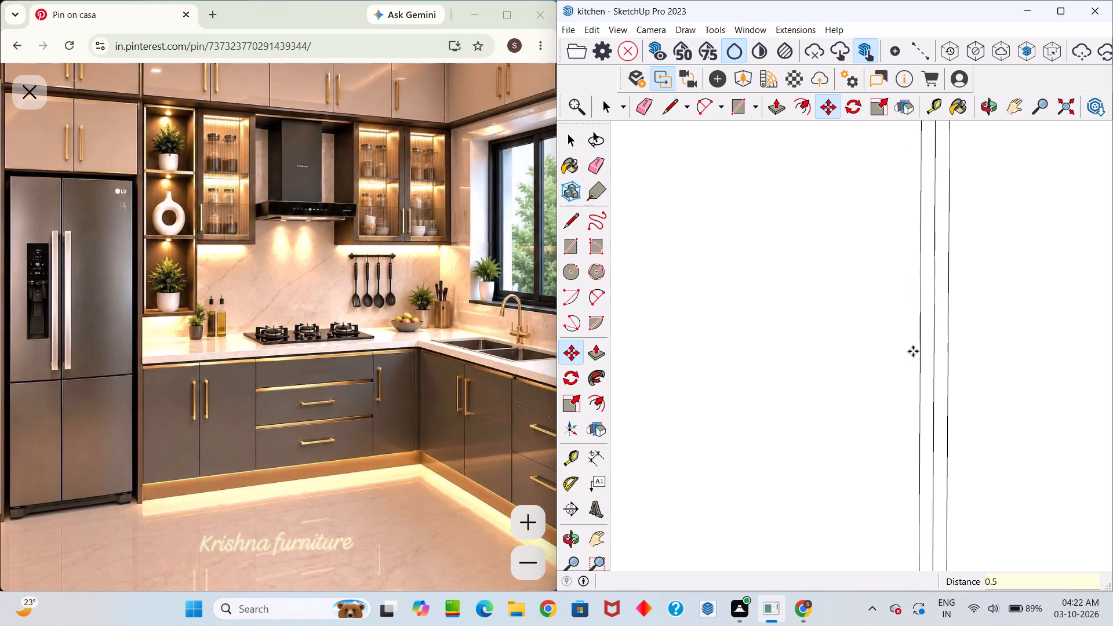
key(e)
click(932, 341)
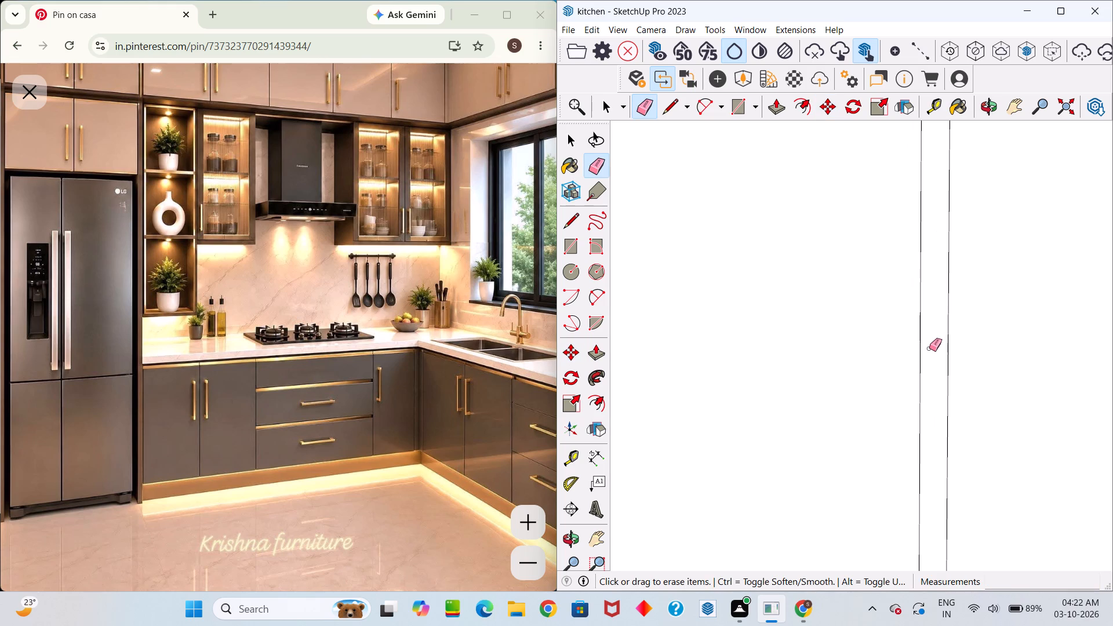
Push the narrow vertical strip between the two base cabinet doors 1" inward to form a groove.
key(p)
click(932, 344)
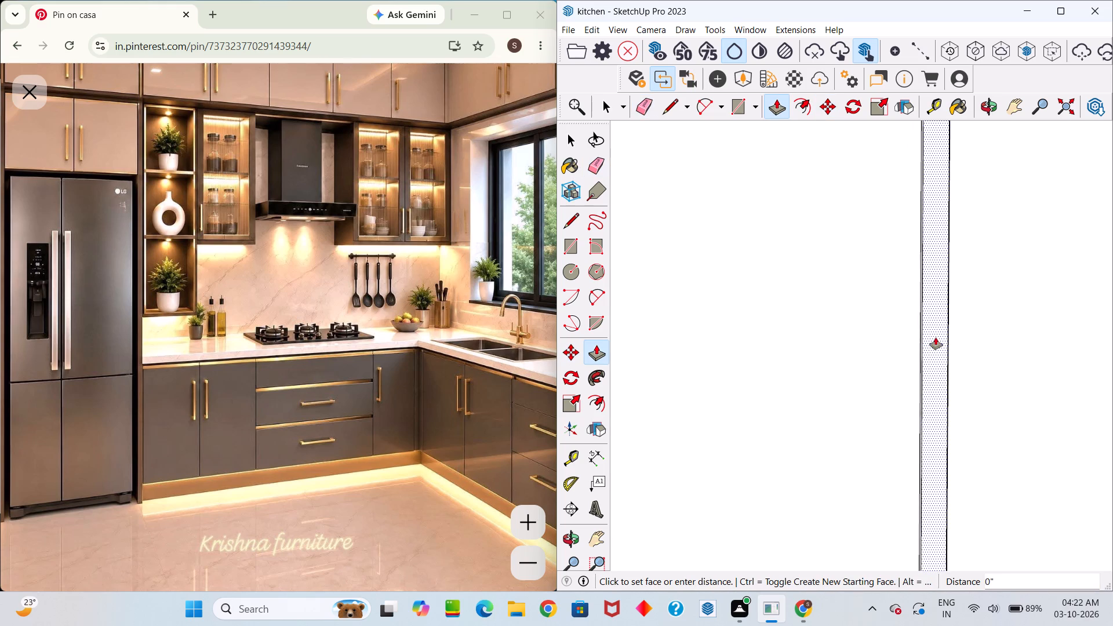
key(1)
key(Return)
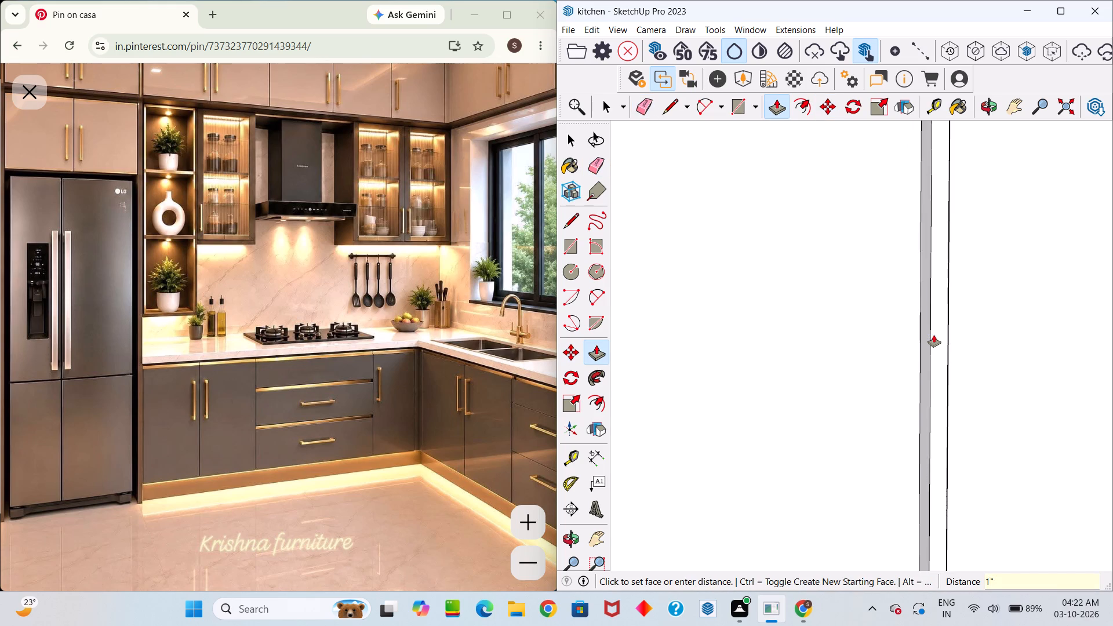
Copy both horizontal drawer divider edges of the hob-wall base cabinet 0.5" upward.
scroll(955, 345, down, 5)
middle_drag(965, 360, 971, 547)
scroll(959, 478, down, 11)
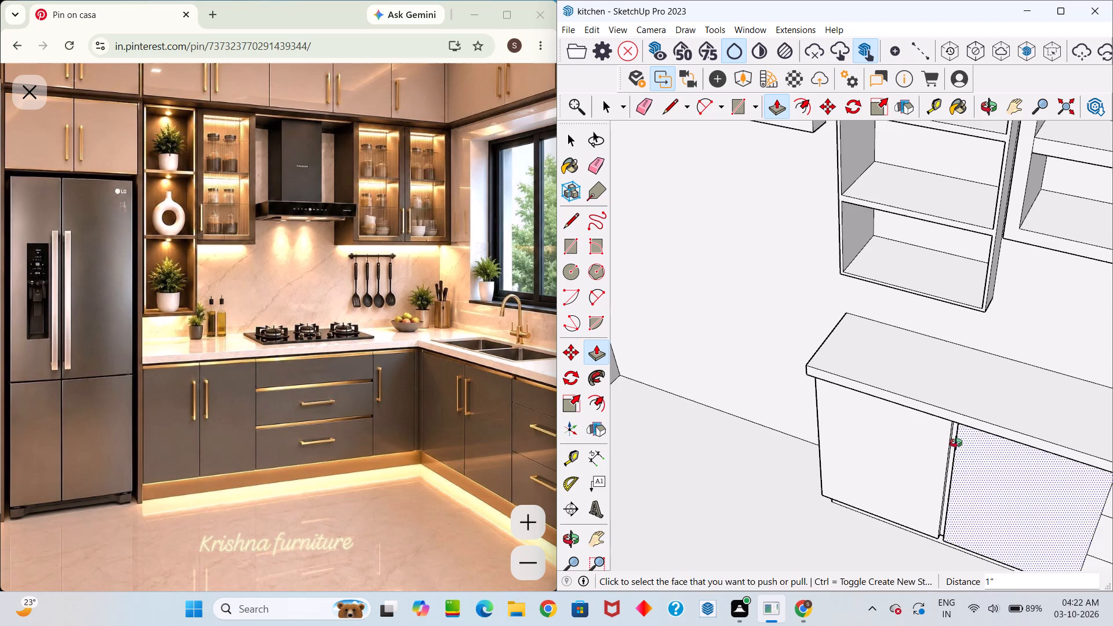
middle_drag(956, 444, 988, 370)
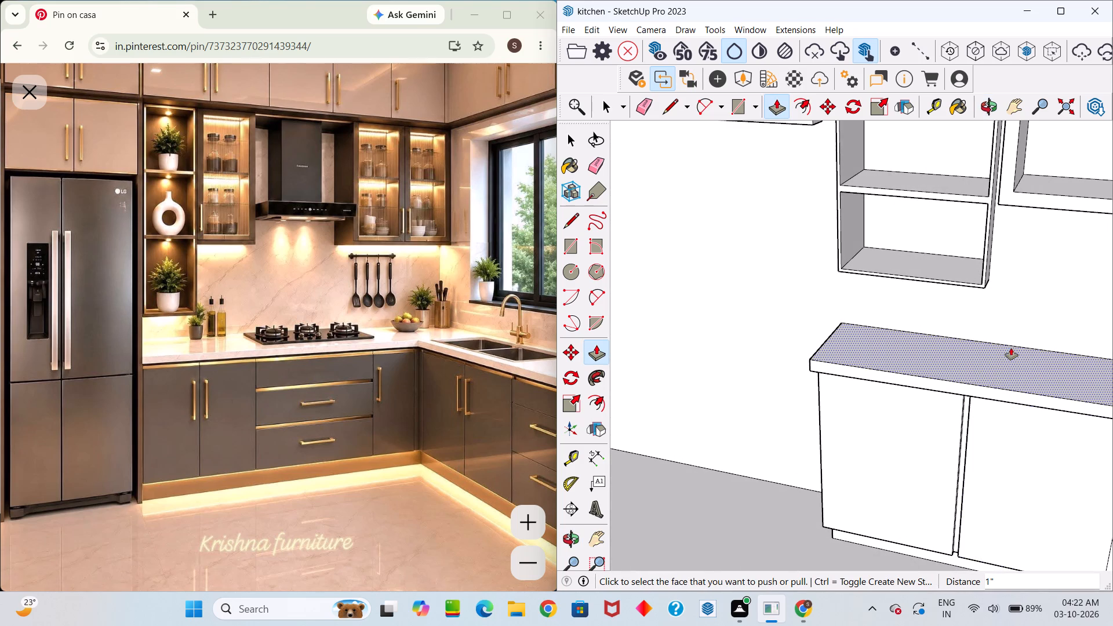
middle_drag(1013, 347, 747, 200)
drag(1014, 347, 747, 200)
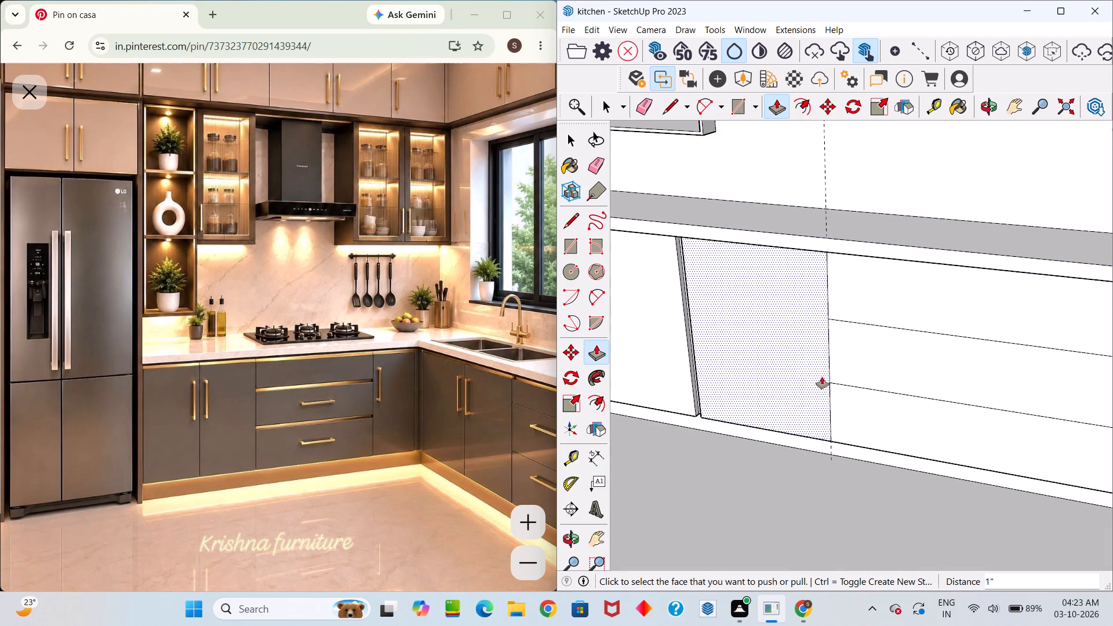
scroll(822, 378, down, 8)
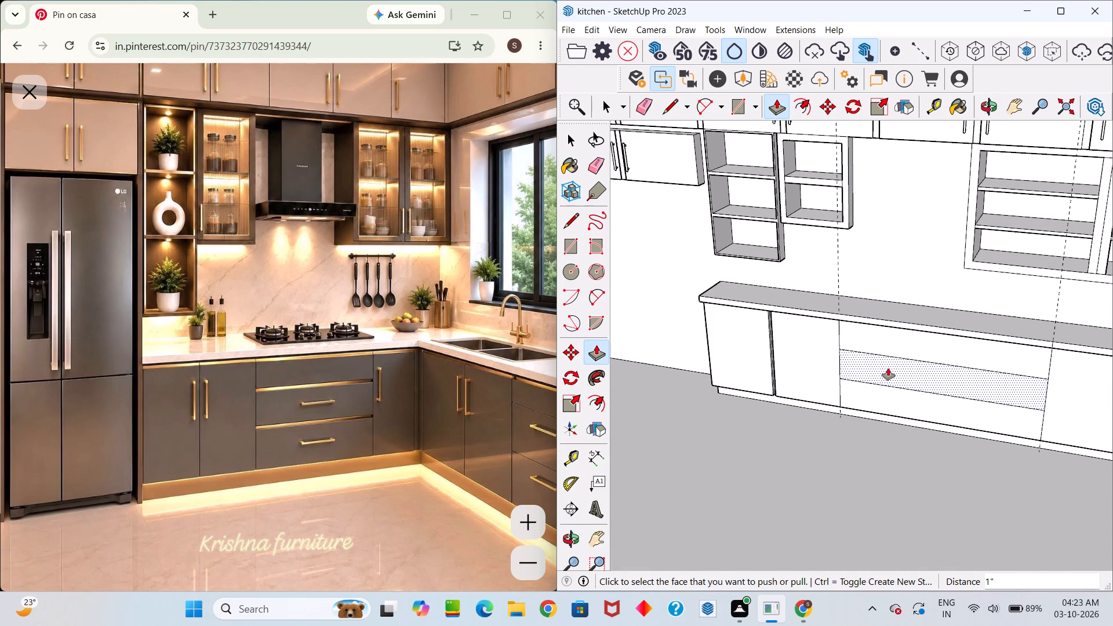
scroll(894, 380, down, 4)
middle_drag(900, 387, 1112, 388)
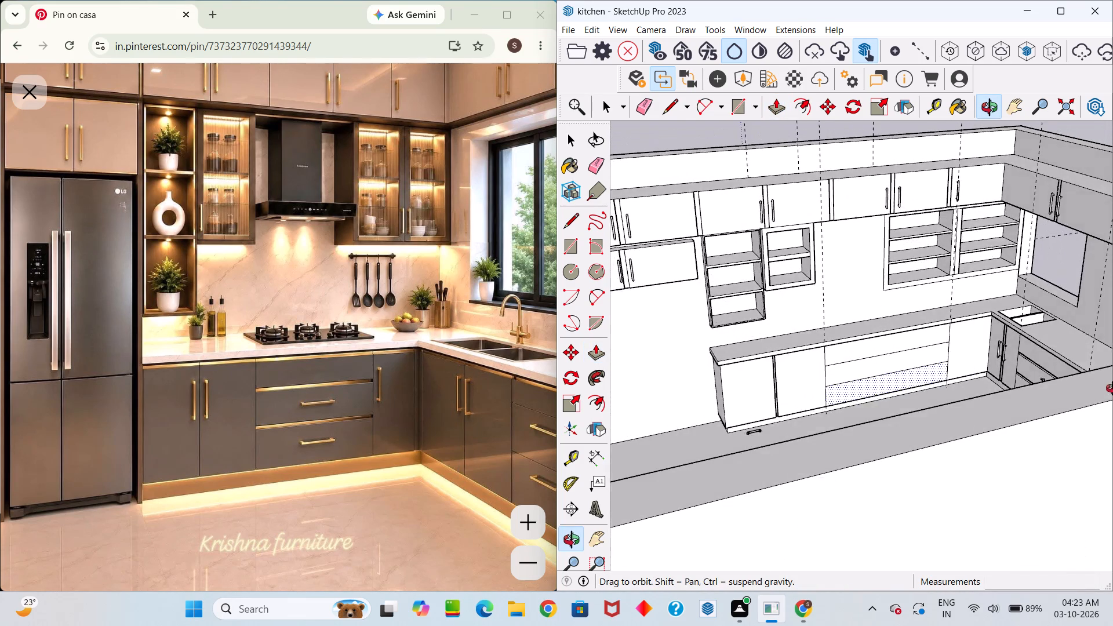
middle_drag(1112, 388, 890, 438)
scroll(908, 391, up, 10)
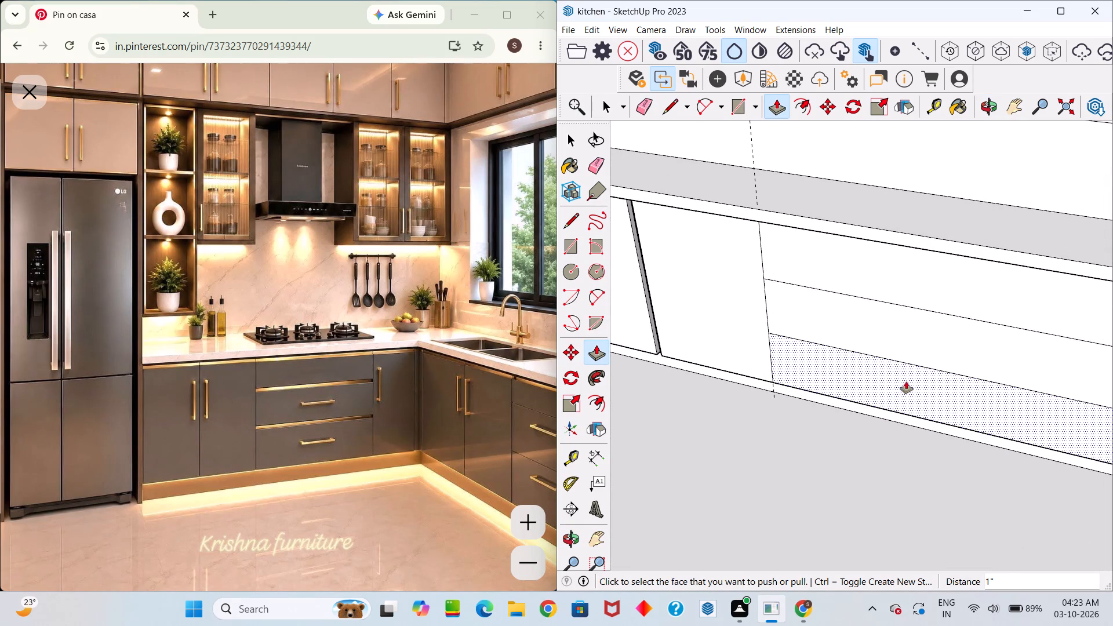
key(space)
click(904, 362)
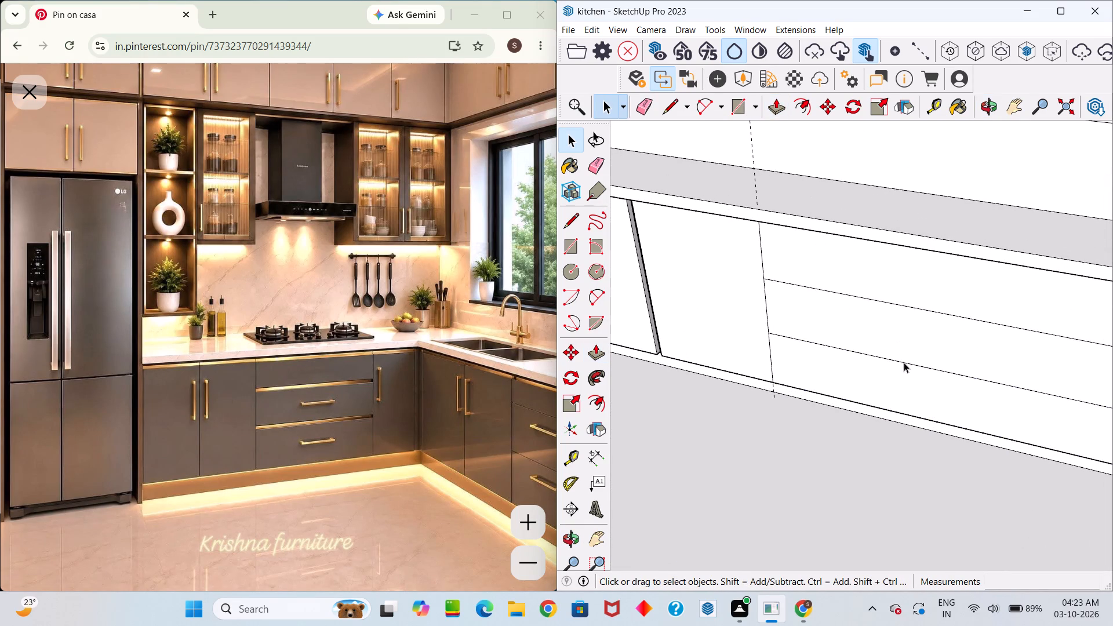
ctrl+click(906, 304)
scroll(905, 325, down, 2)
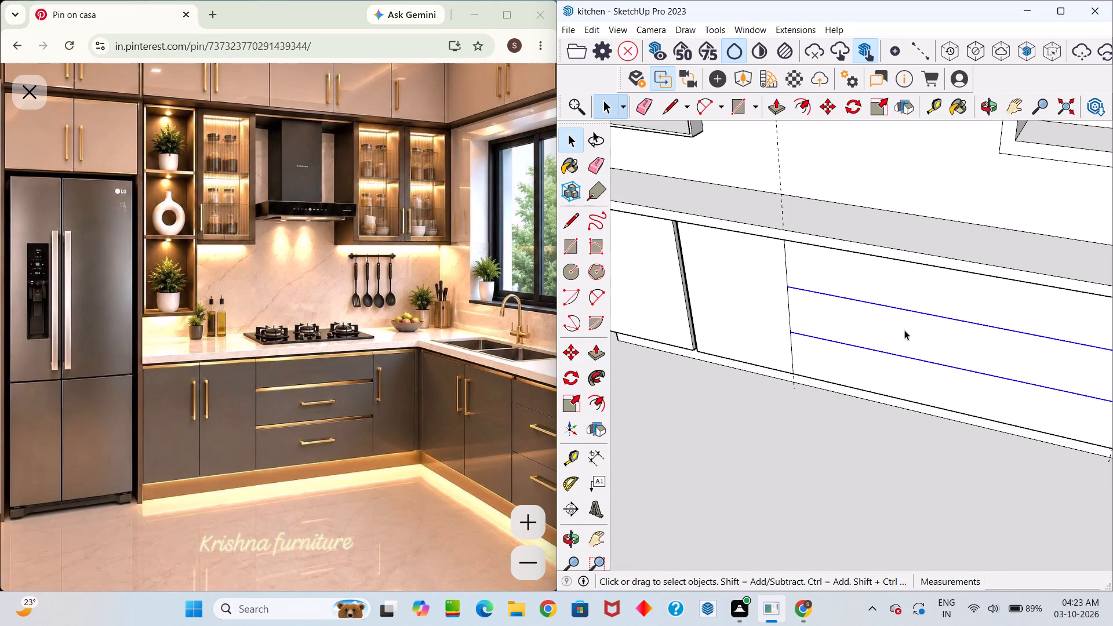
key(m)
click(910, 308)
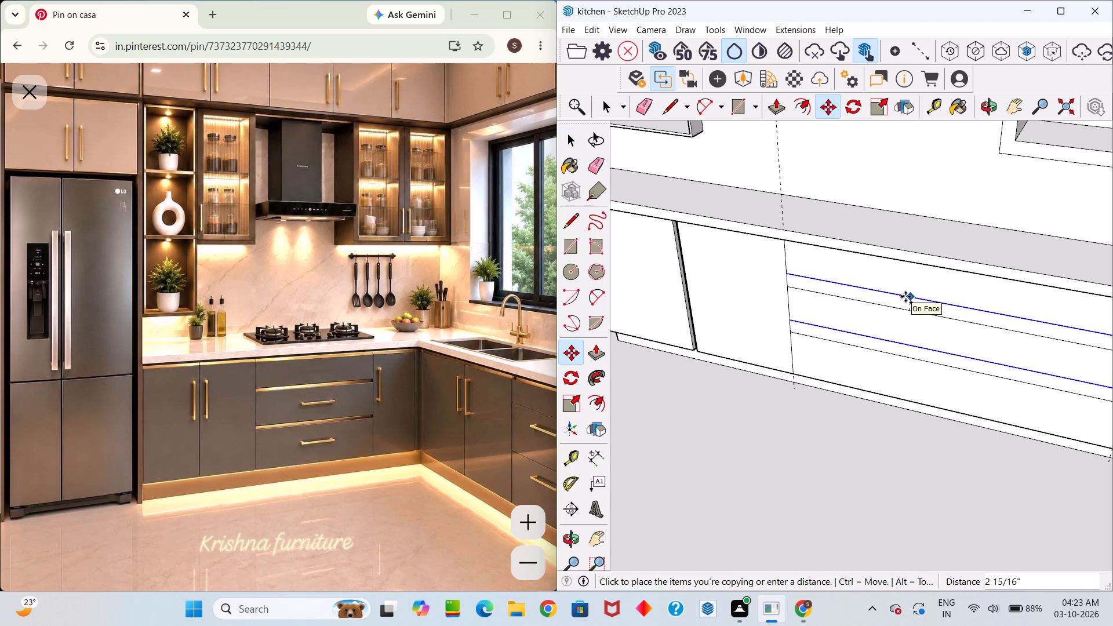
text(0.)
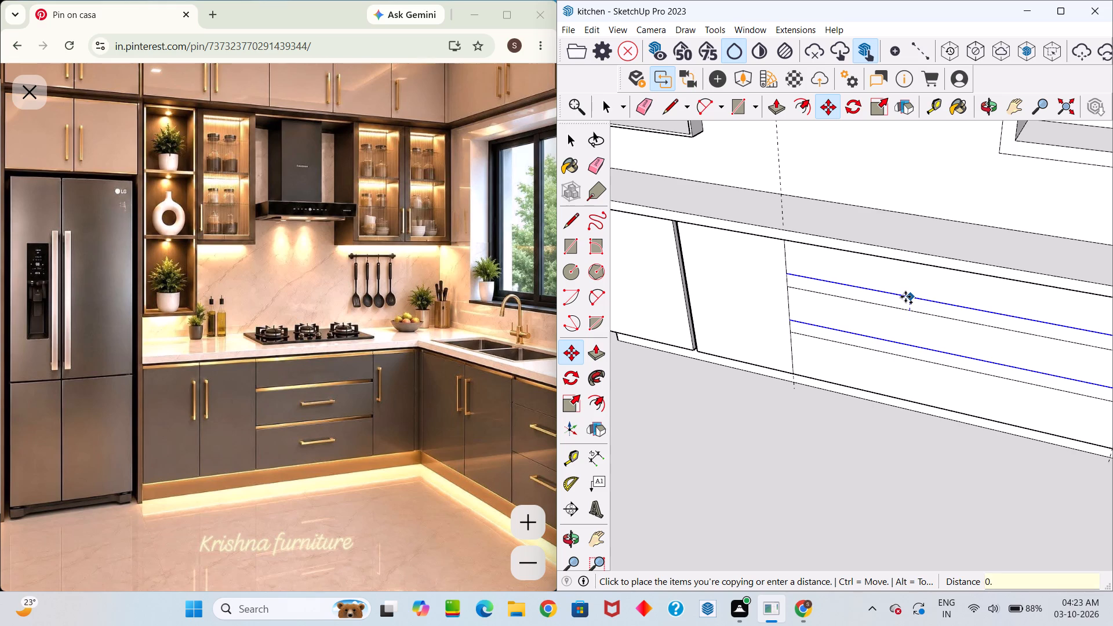
key(5)
key(Return)
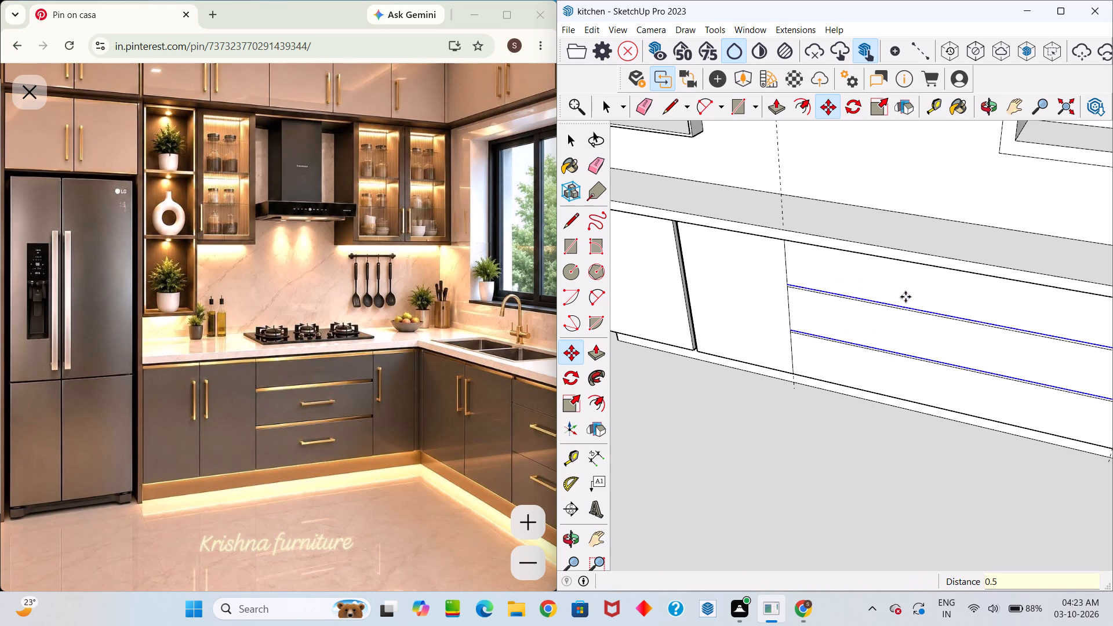
Copy the two offset drawer divider edges 1" downward, past the original divider edges.
scroll(880, 369, up, 10)
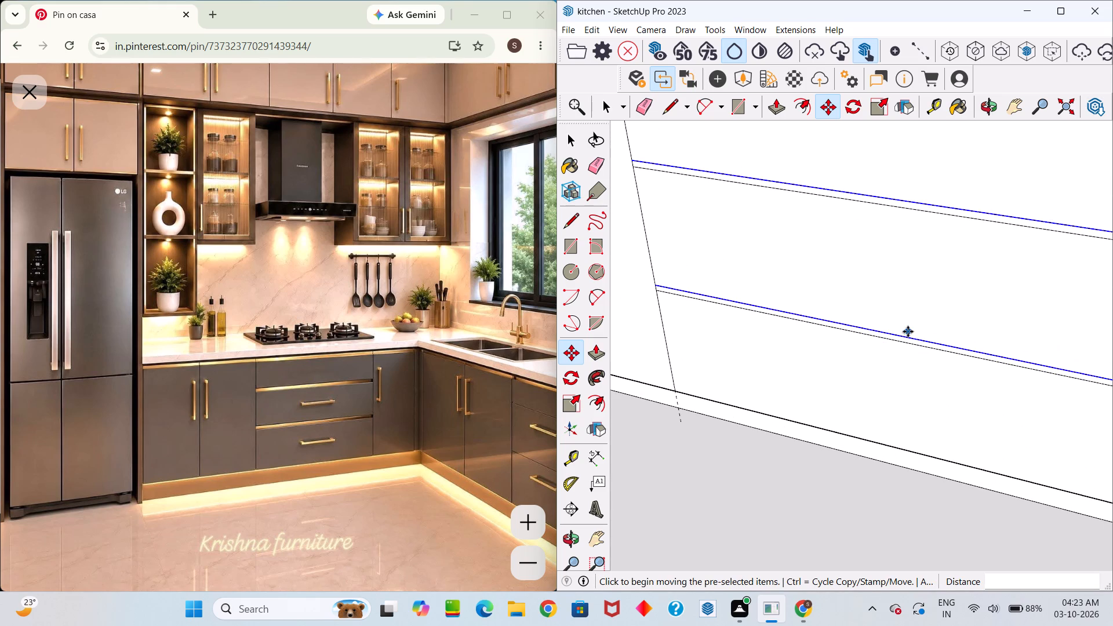
click(908, 334)
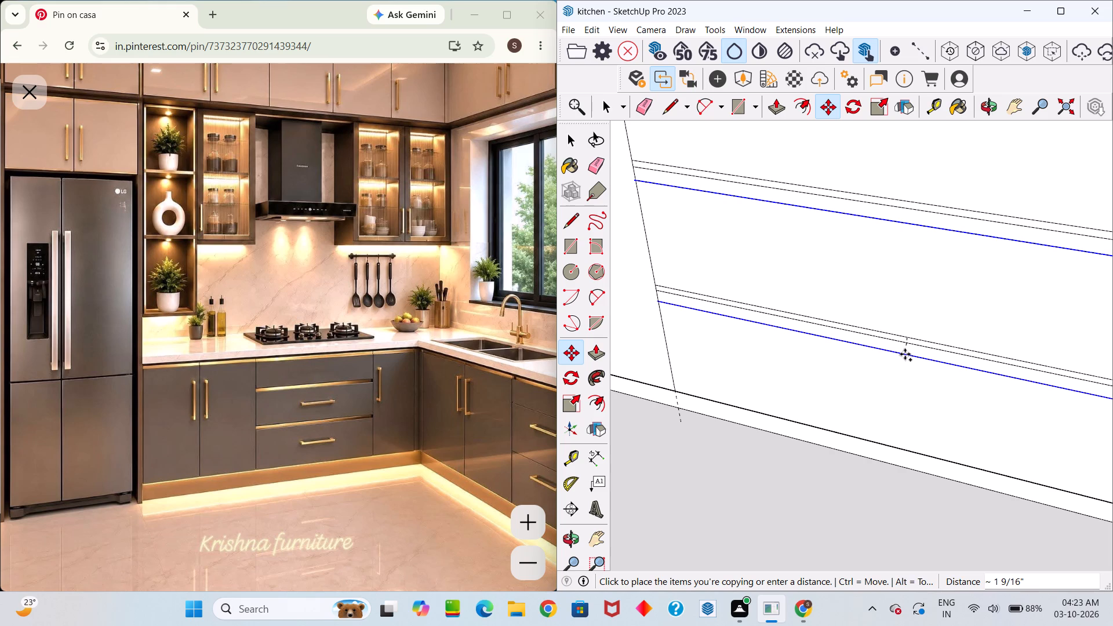
key(1)
key(Return)
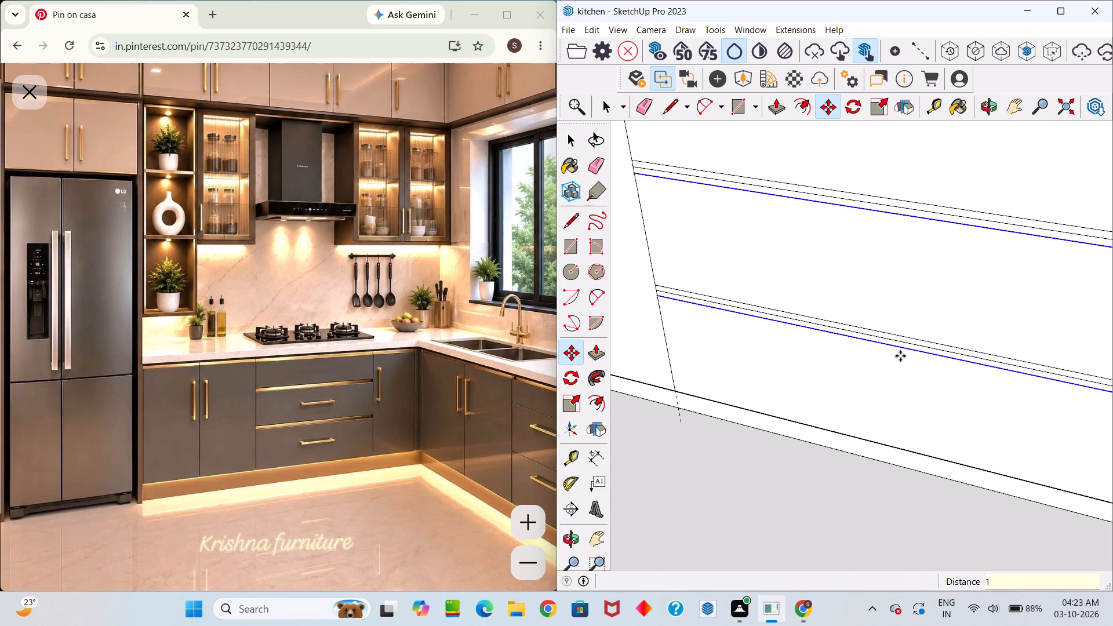
Erase the two original drawer divider edges lying between the offset copies.
middle_drag(911, 323, 966, 255)
key(space)
scroll(913, 318, up, 4)
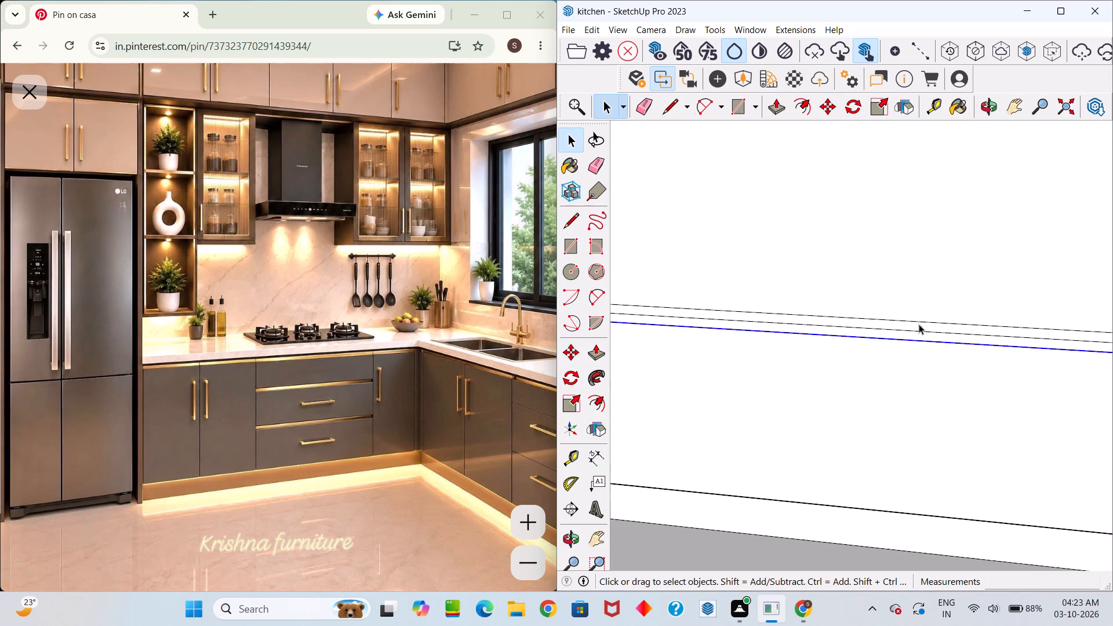
click(919, 329)
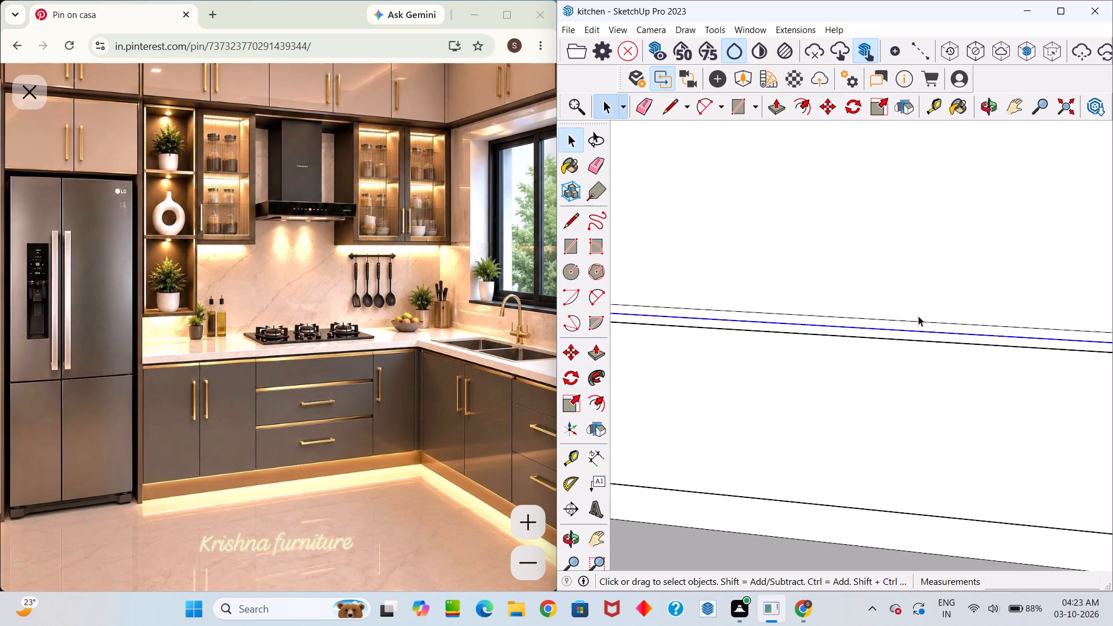
key(Delete)
scroll(918, 316, down, 10)
scroll(936, 243, up, 7)
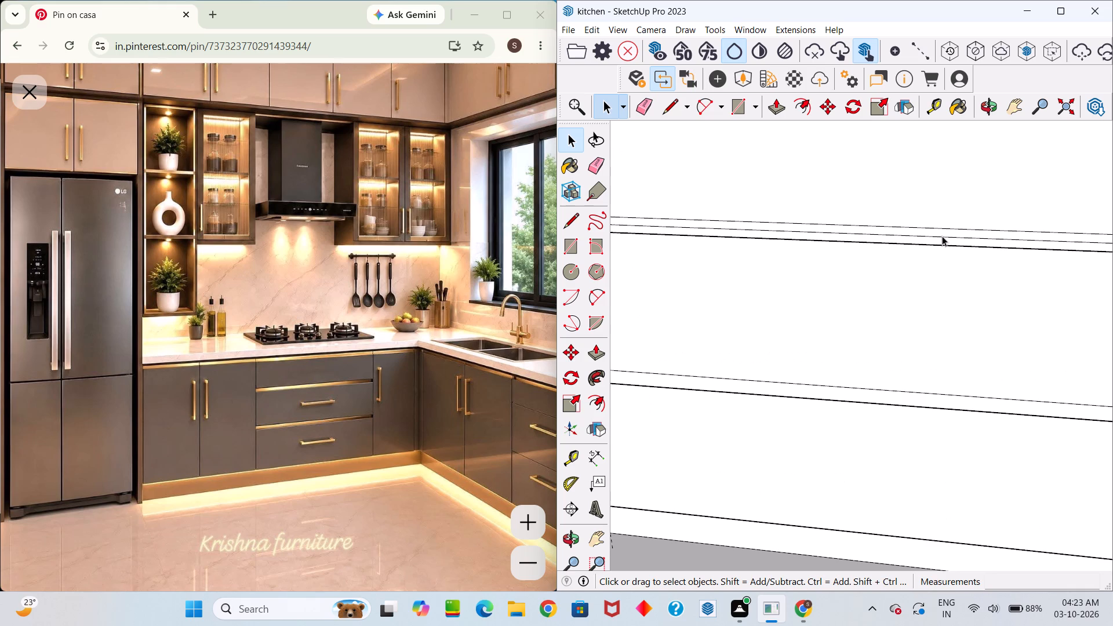
click(943, 236)
key(Delete)
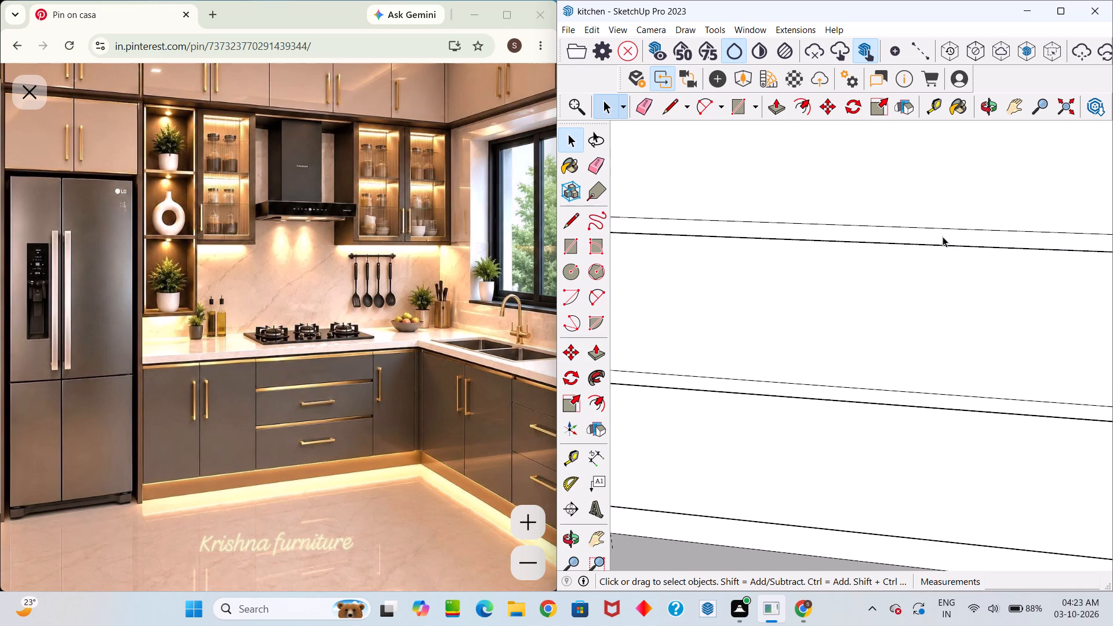
Draw a short line extending the upper drawer divider's lower edge to the drawer stack's right vertical edge, closing the strip, and select that strip.
key(p)
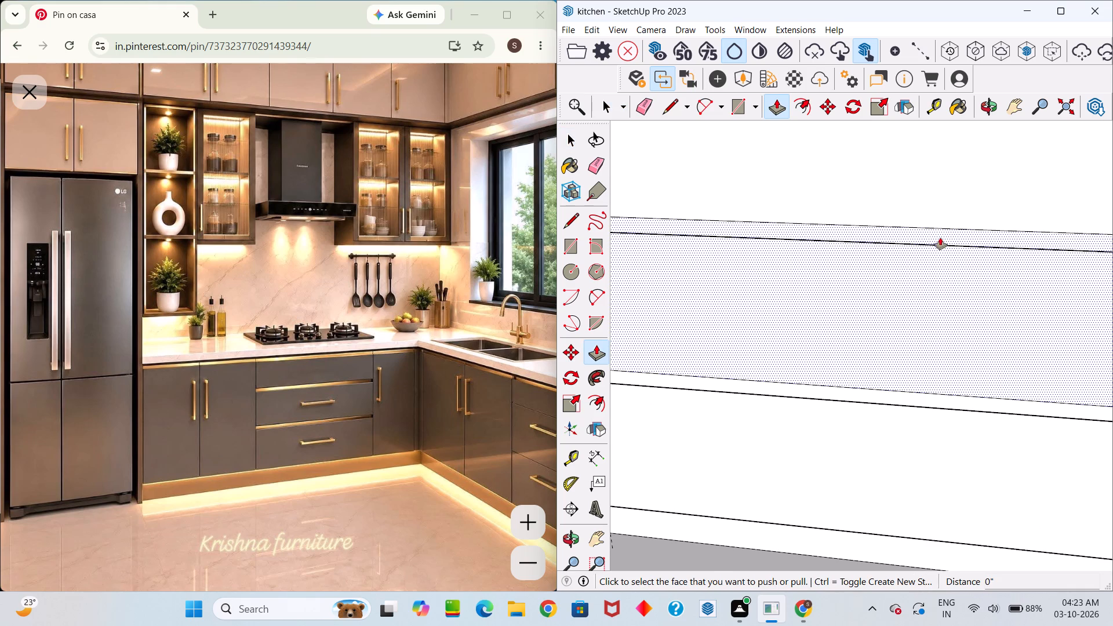
key(space)
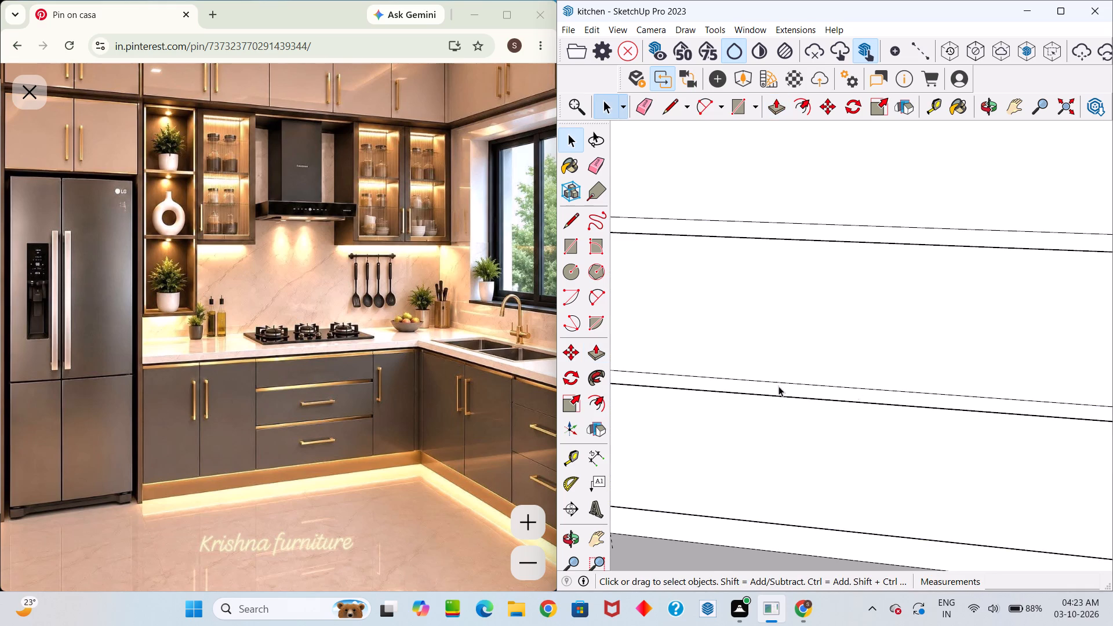
scroll(779, 383, down, 5)
scroll(753, 393, up, 5)
middle_drag(801, 352, 1056, 292)
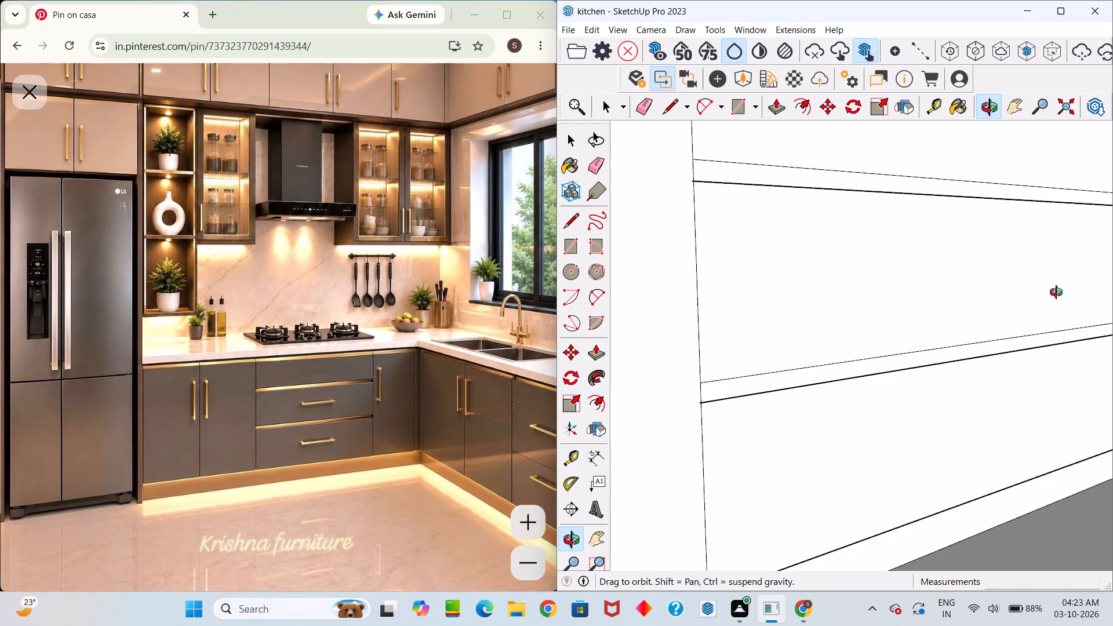
middle_drag(1056, 292, 689, 341)
scroll(822, 373, down, 6)
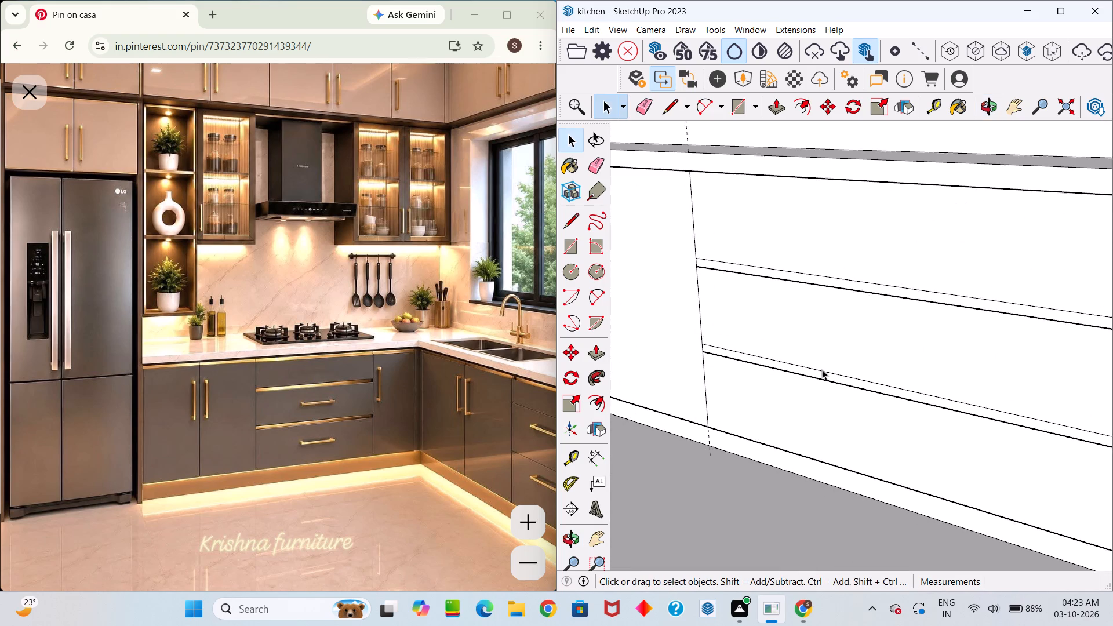
scroll(999, 392, down, 14)
scroll(1025, 402, up, 6)
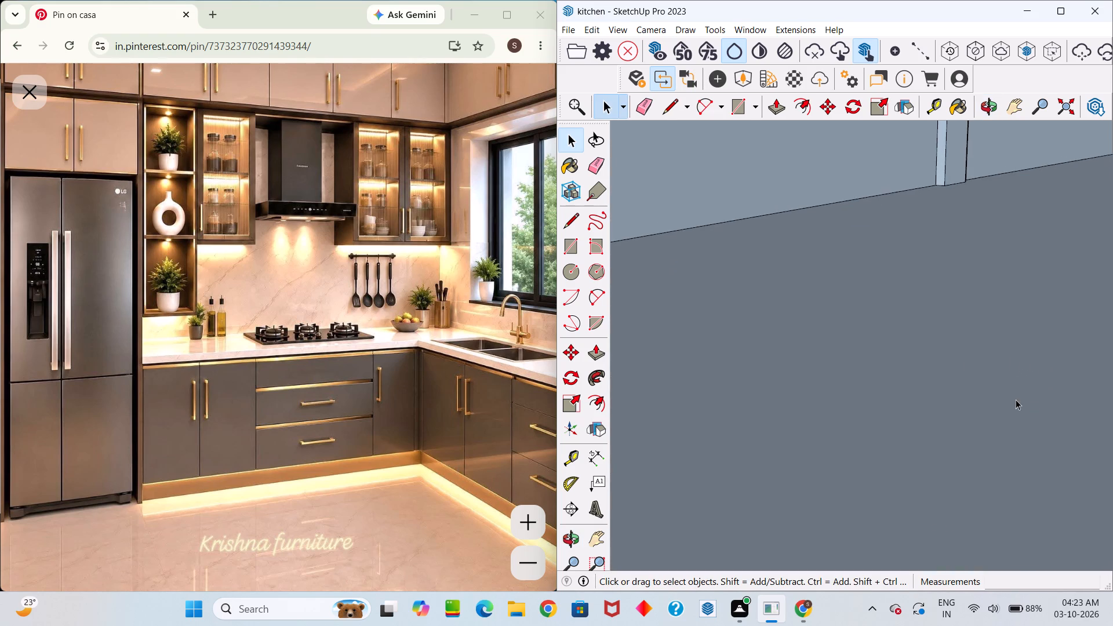
scroll(1016, 399, up, 18)
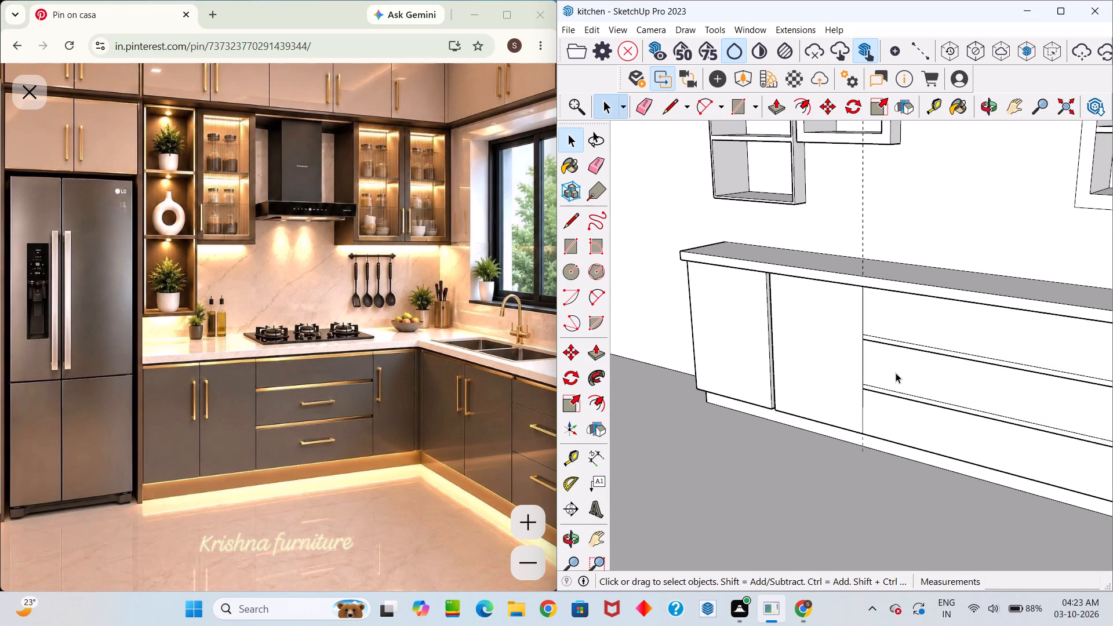
middle_drag(896, 373, 786, 368)
drag(896, 373, 786, 368)
scroll(1112, 383, up, 5)
scroll(1017, 414, up, 3)
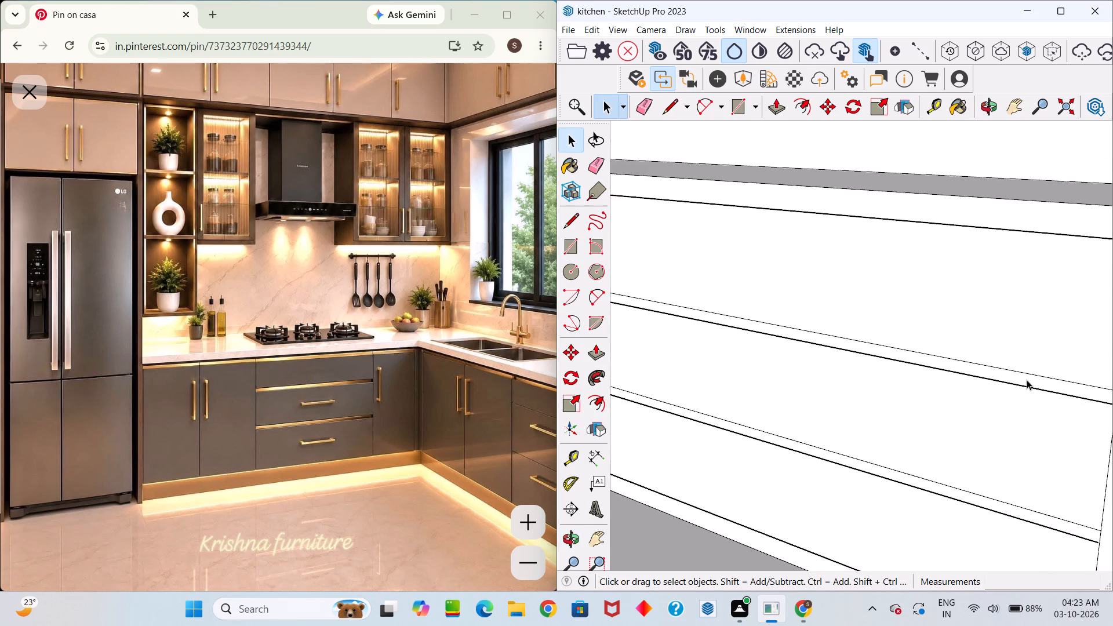
scroll(1027, 380, up, 5)
middle_drag(1083, 404, 825, 359)
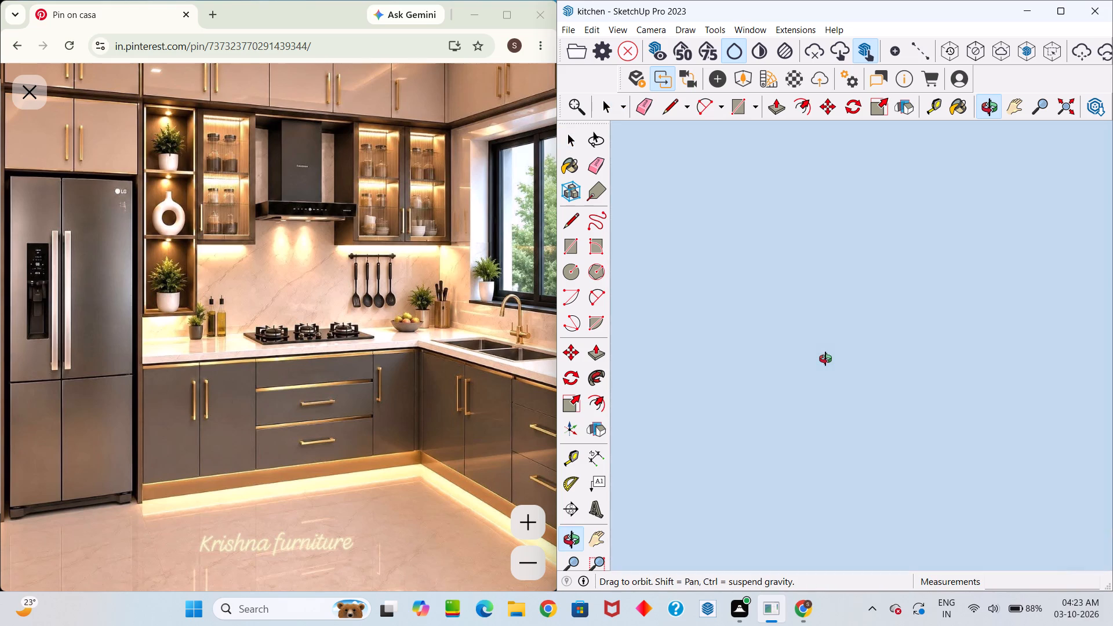
middle_drag(825, 359, 828, 413)
scroll(959, 501, up, 11)
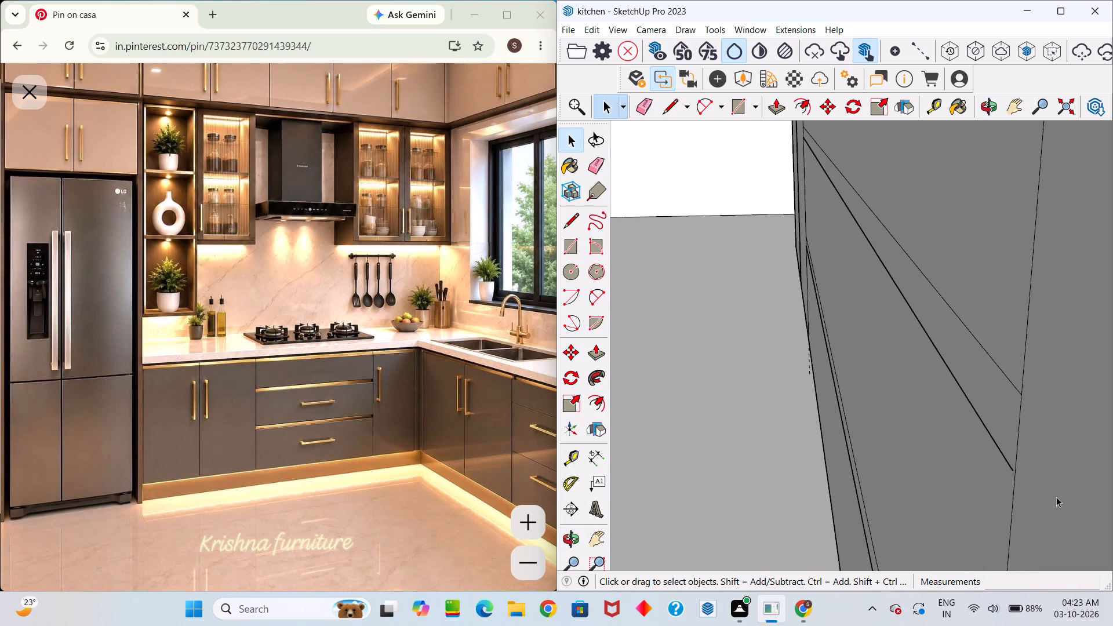
scroll(1056, 497, up, 9)
middle_drag(1040, 474, 953, 377)
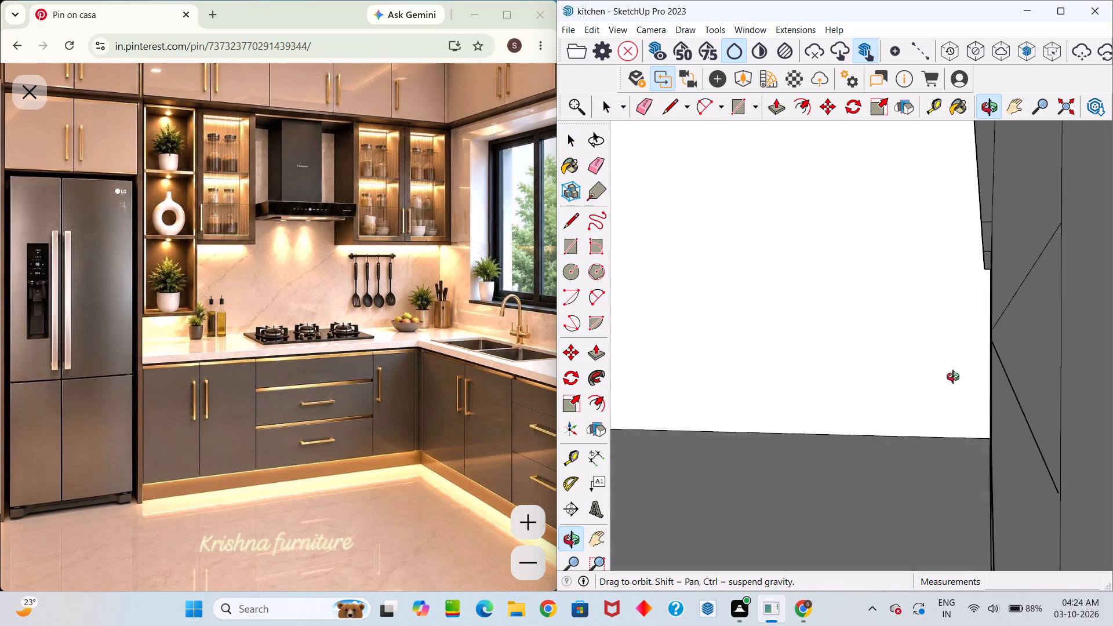
middle_drag(953, 377, 1112, 404)
scroll(1011, 408, down, 4)
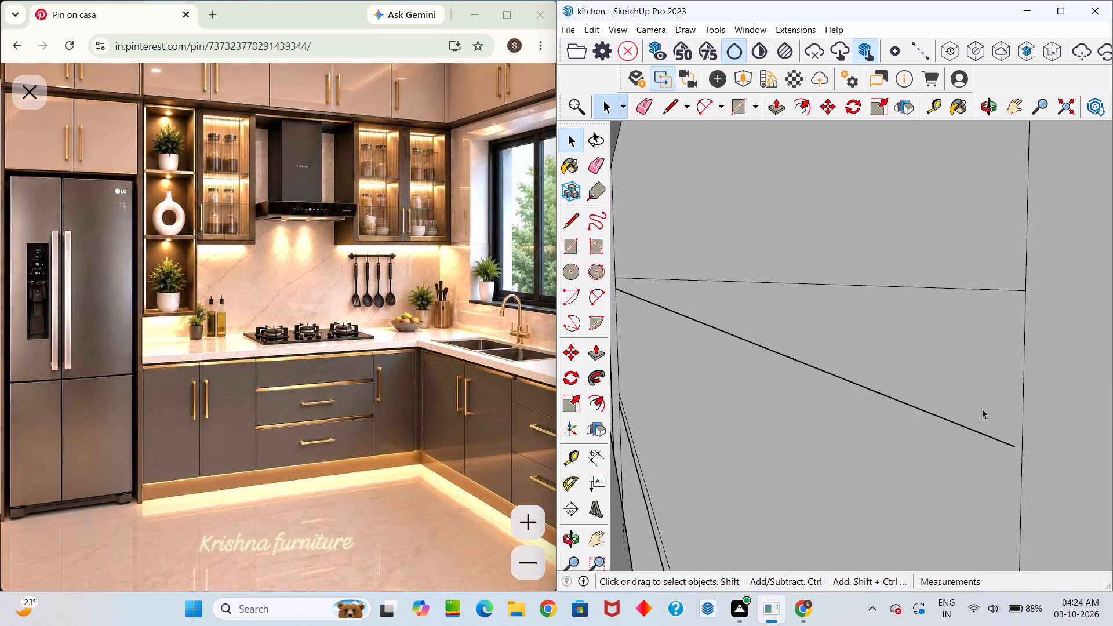
scroll(980, 407, down, 4)
middle_drag(934, 395, 1079, 364)
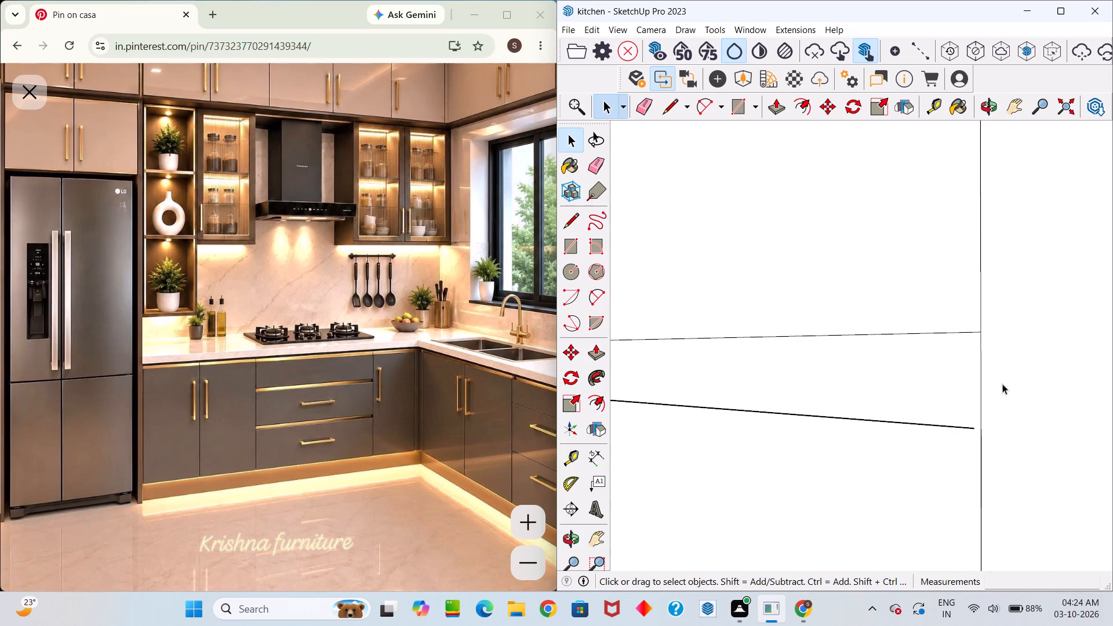
scroll(999, 385, down, 20)
scroll(999, 385, down, 2)
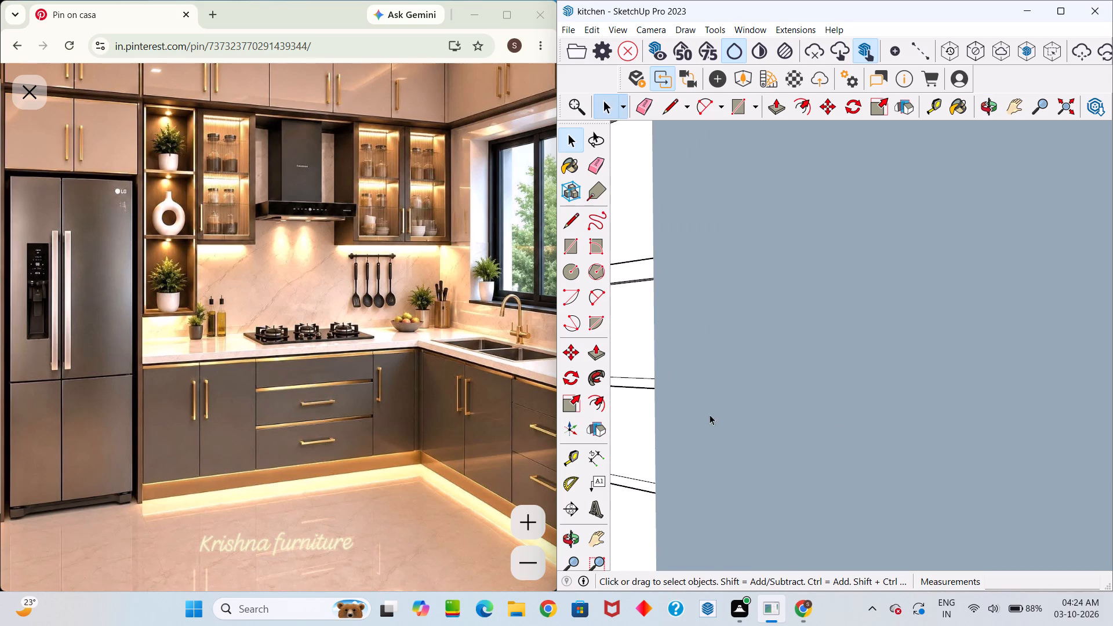
middle_drag(620, 406, 761, 425)
scroll(1006, 424, up, 9)
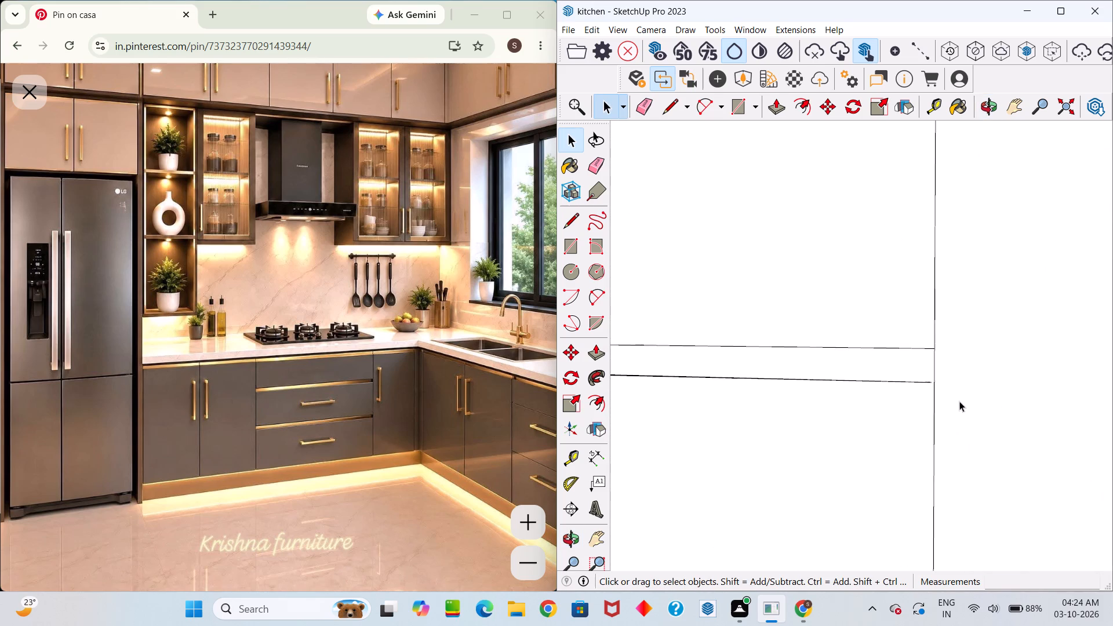
scroll(936, 389, up, 9)
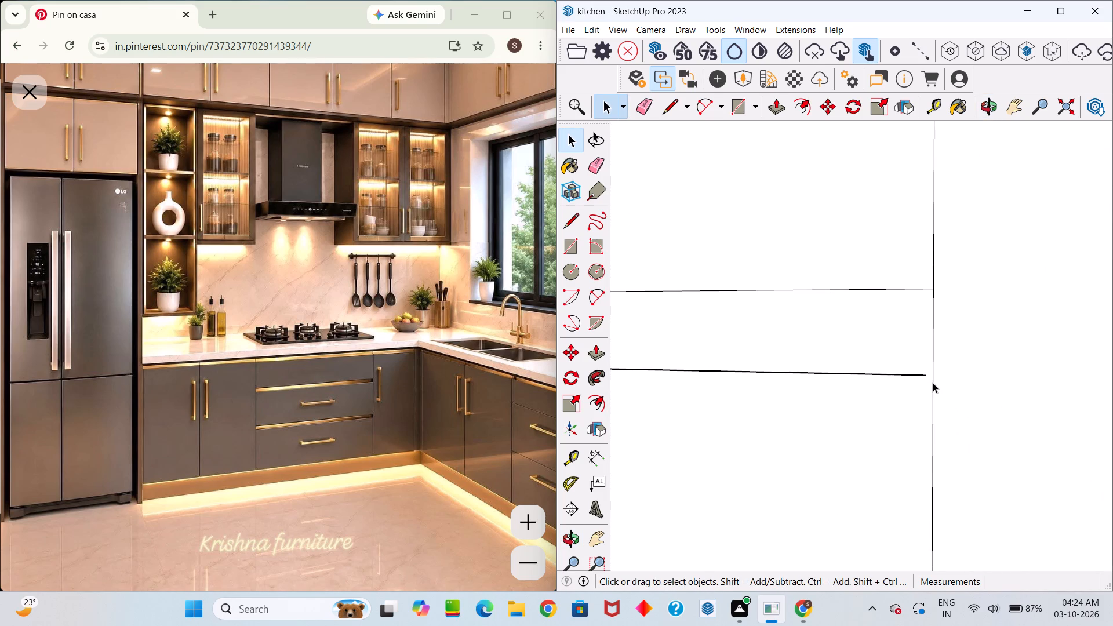
key(l)
click(923, 379)
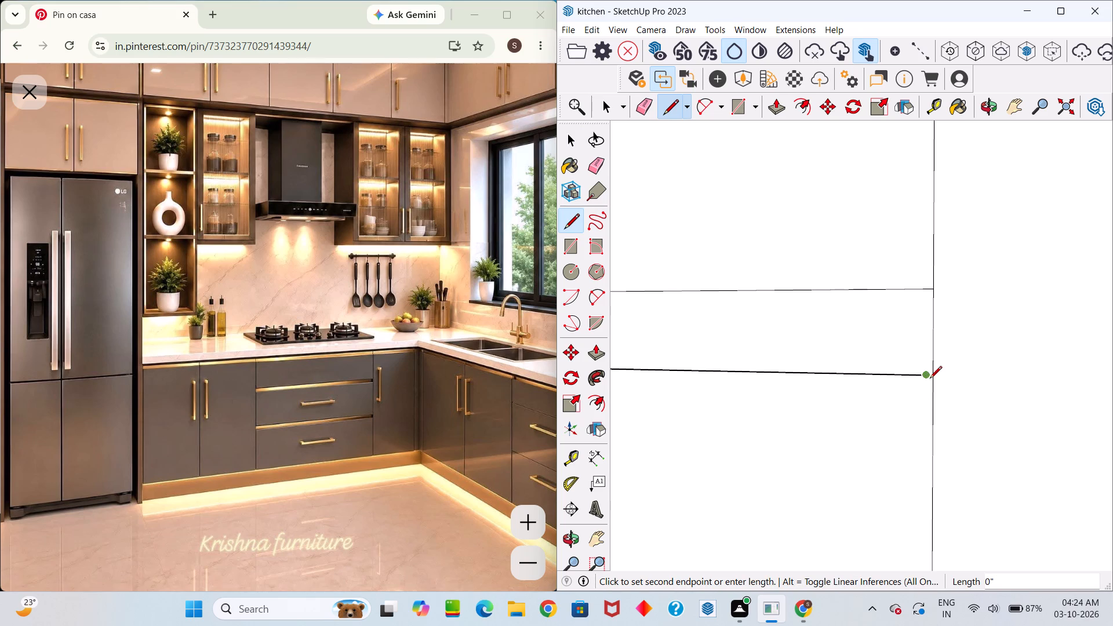
scroll(933, 378, up, 9)
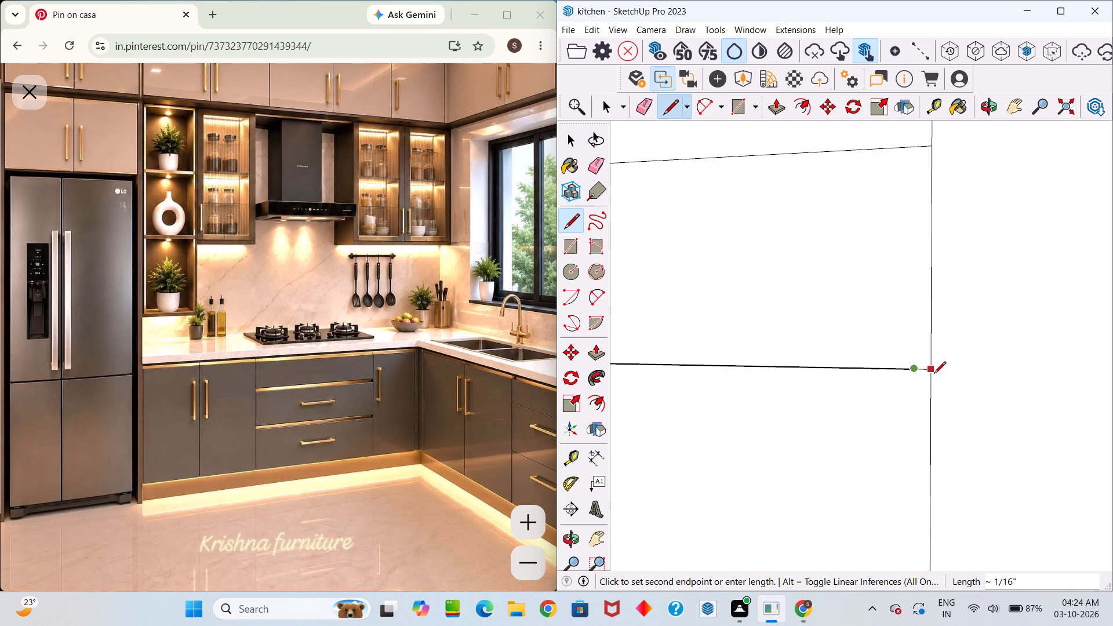
click(933, 373)
scroll(934, 374, down, 16)
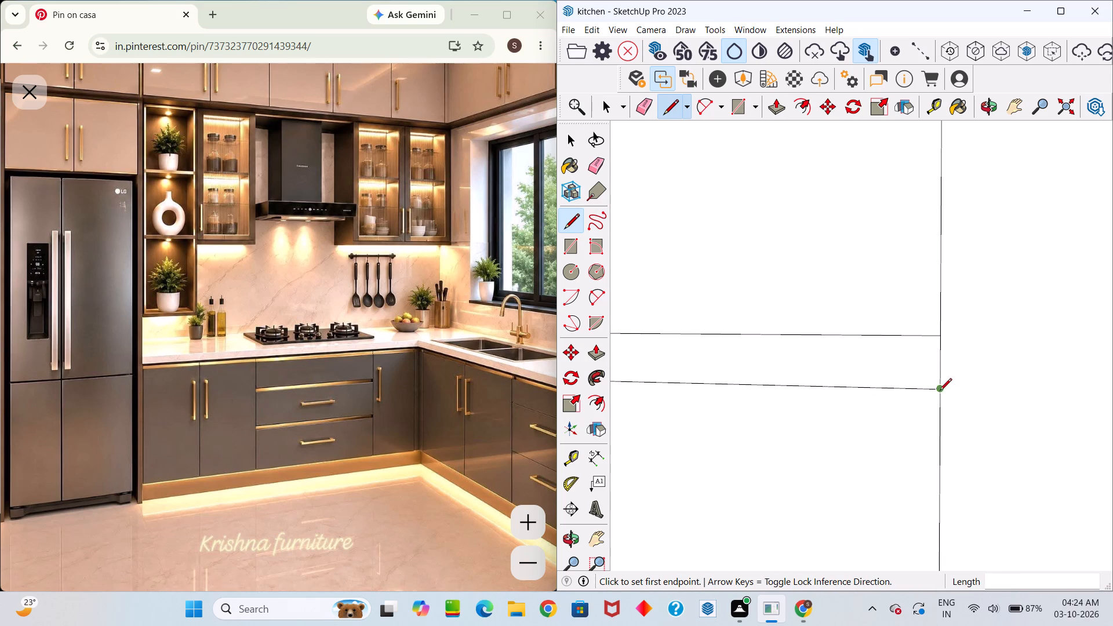
key(space)
click(916, 373)
Draw a short line extending the lower drawer divider's lower edge to the right vertical edge of the drawer stack.
scroll(925, 373, down, 9)
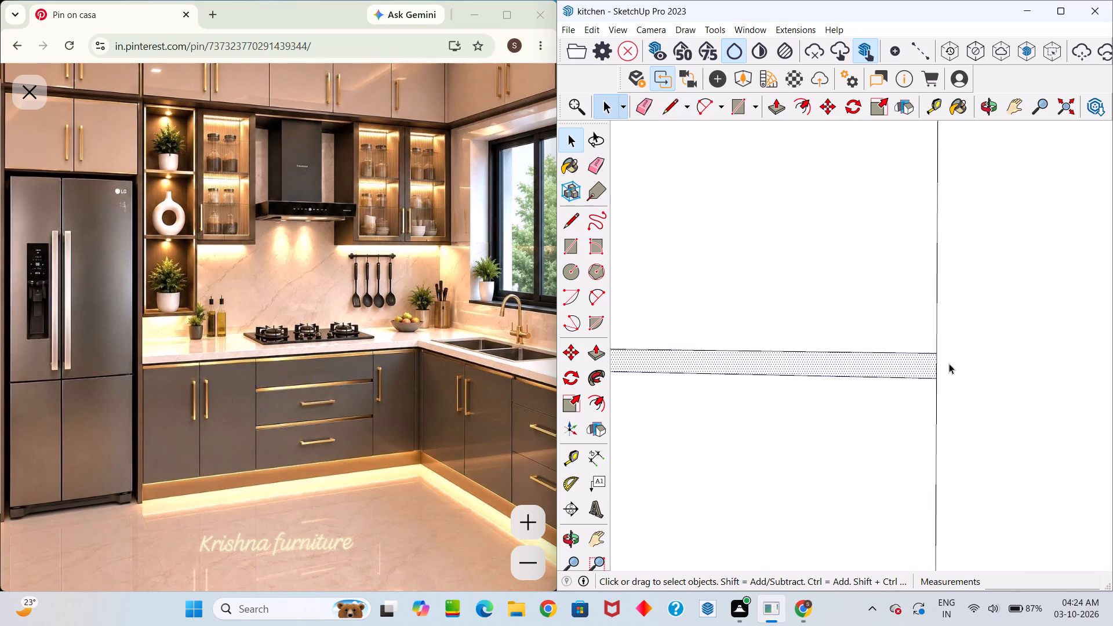
scroll(949, 363, down, 10)
scroll(947, 439, up, 20)
scroll(947, 439, up, 2)
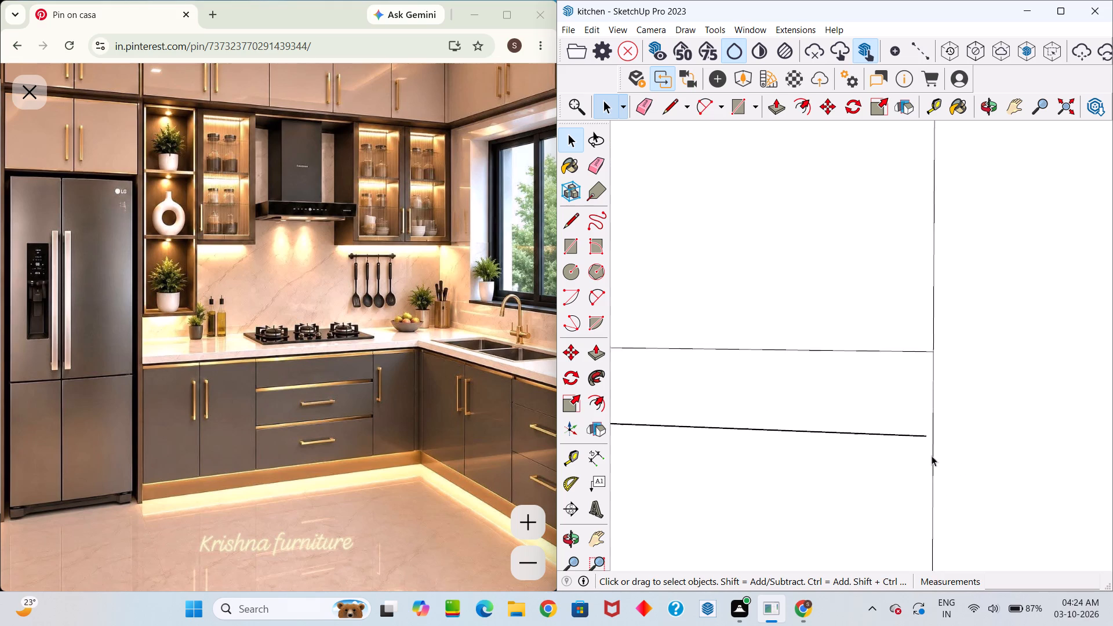
scroll(932, 456, up, 1)
key(l)
click(923, 436)
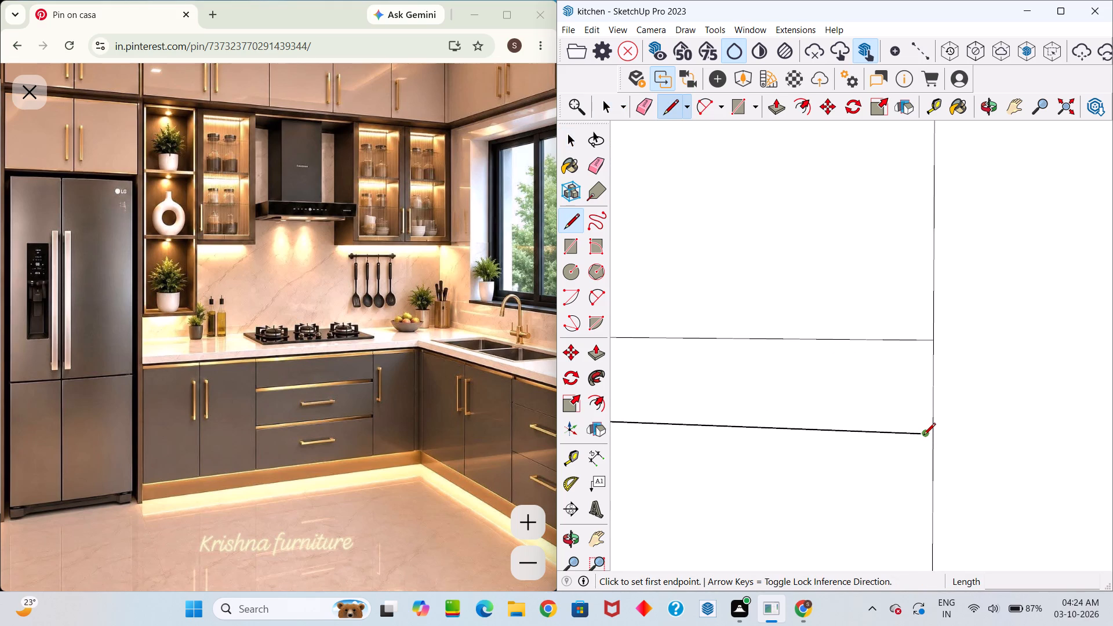
click(935, 437)
Push both horizontal strips between the drawer fronts inward, repeating the 1" depth of the door groove.
scroll(936, 438, down, 19)
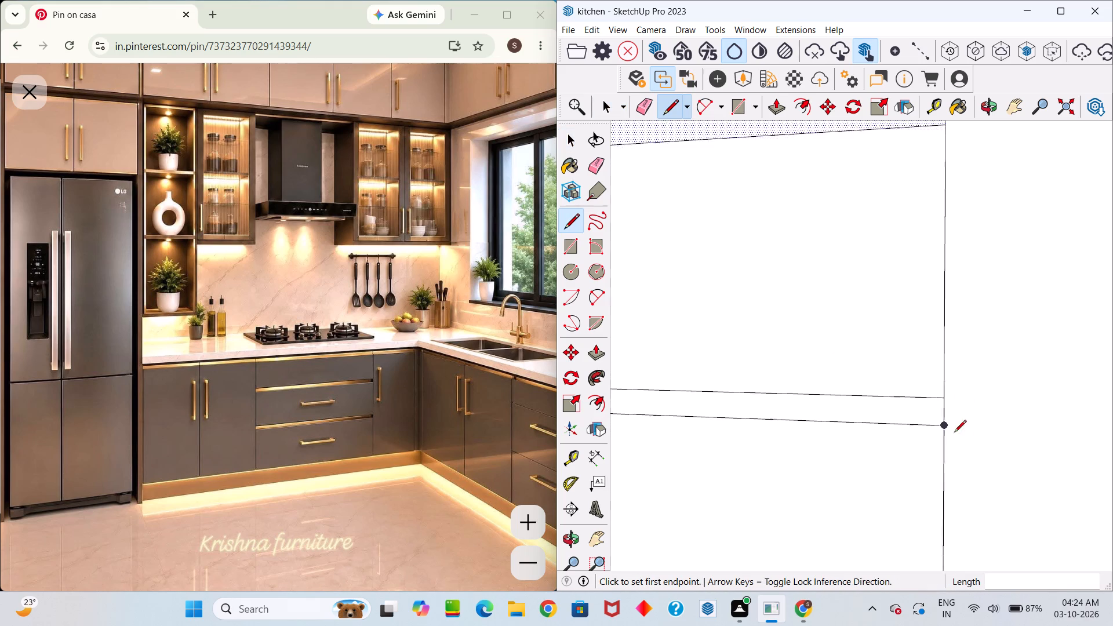
scroll(954, 433, down, 17)
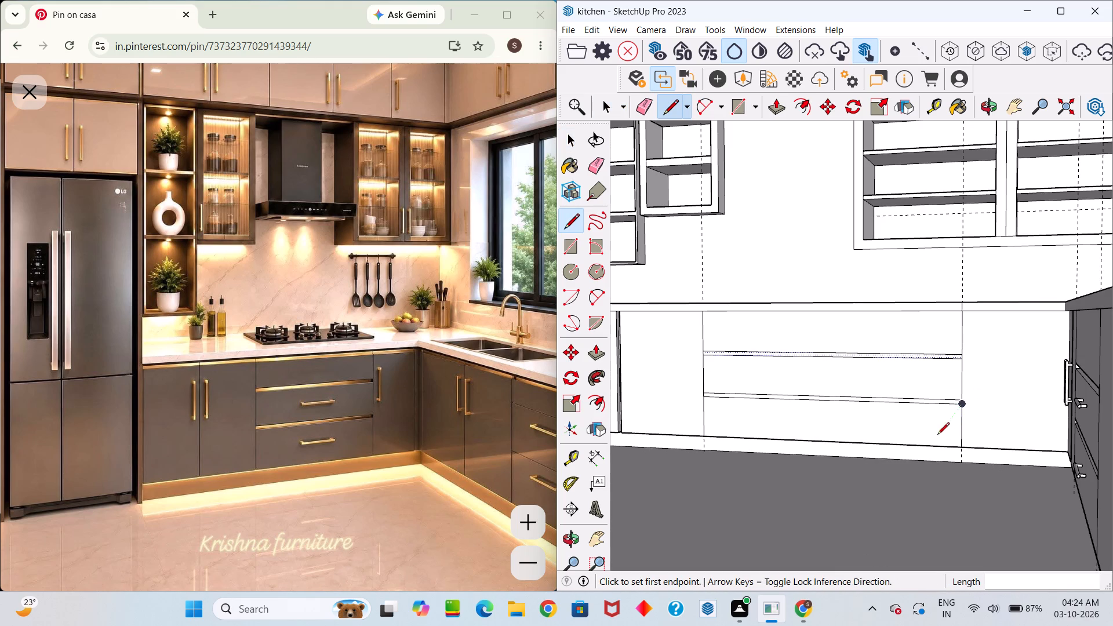
key(p)
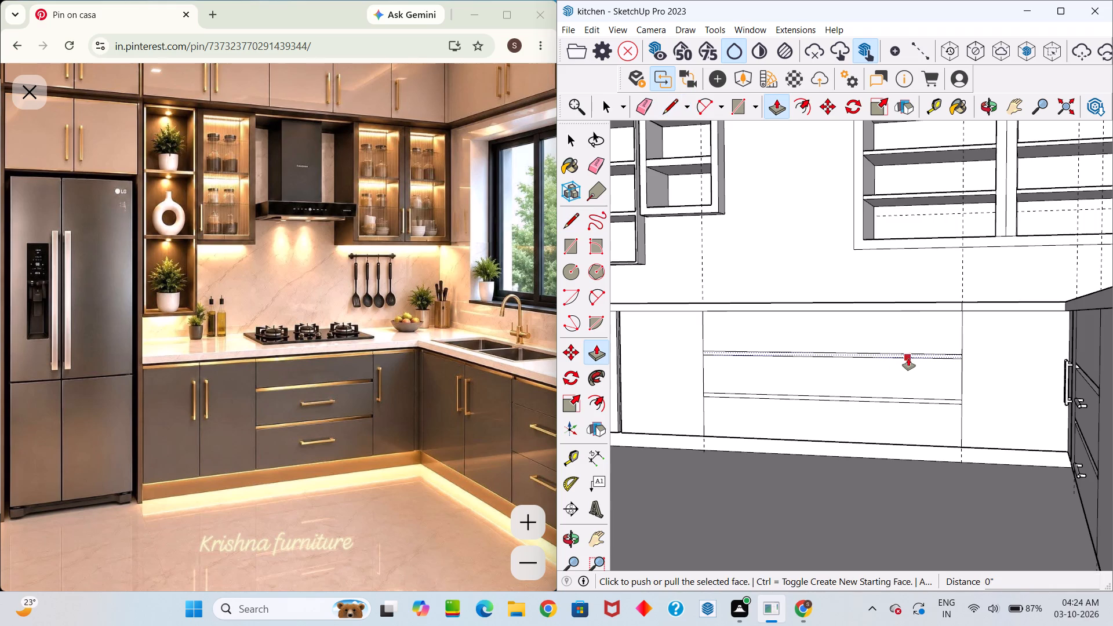
scroll(910, 356, up, 10)
double_click(932, 355)
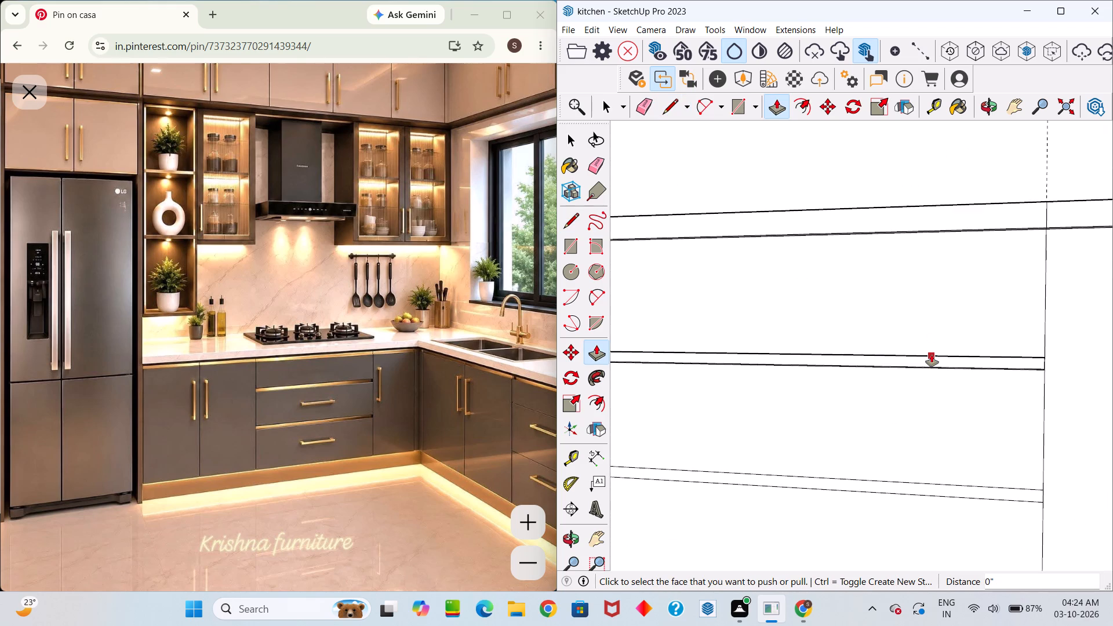
scroll(942, 363, down, 6)
scroll(929, 421, up, 5)
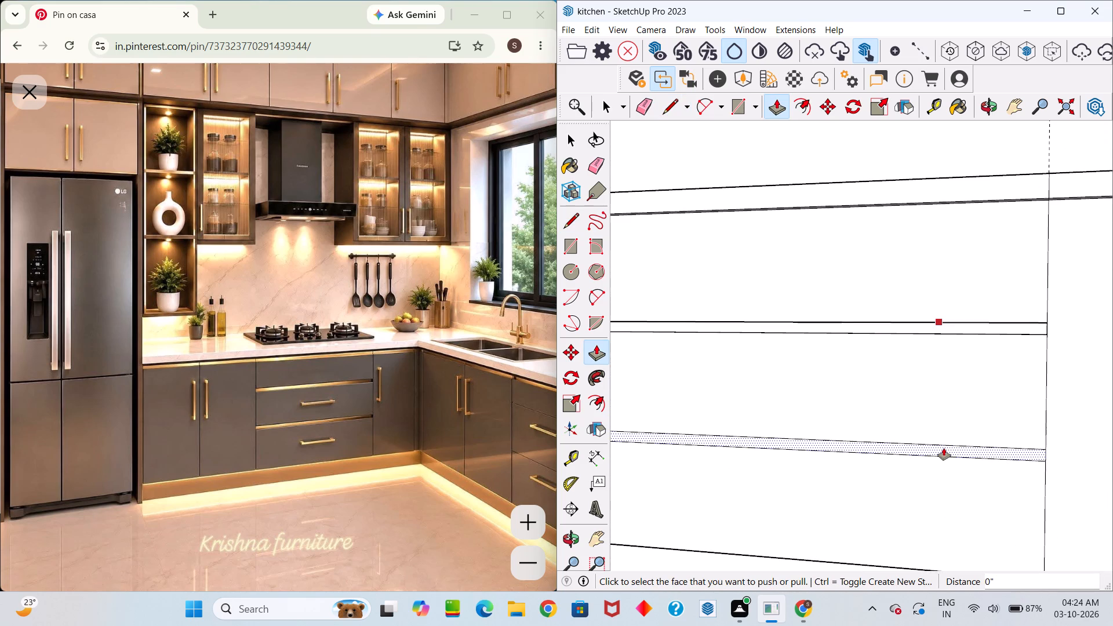
double_click(944, 447)
scroll(956, 421, down, 8)
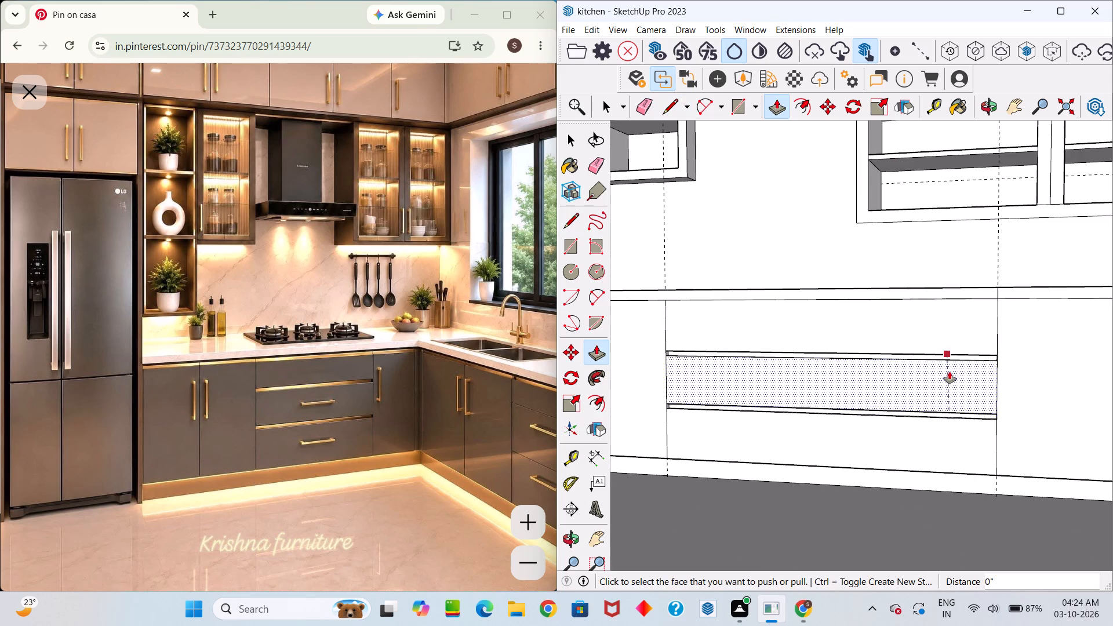
scroll(950, 372, down, 2)
key(space)
Copy the drawer stack's left vertical edge together with the adjacent door face 1" toward the doors.
scroll(912, 381, down, 2)
middle_drag(918, 390, 1057, 386)
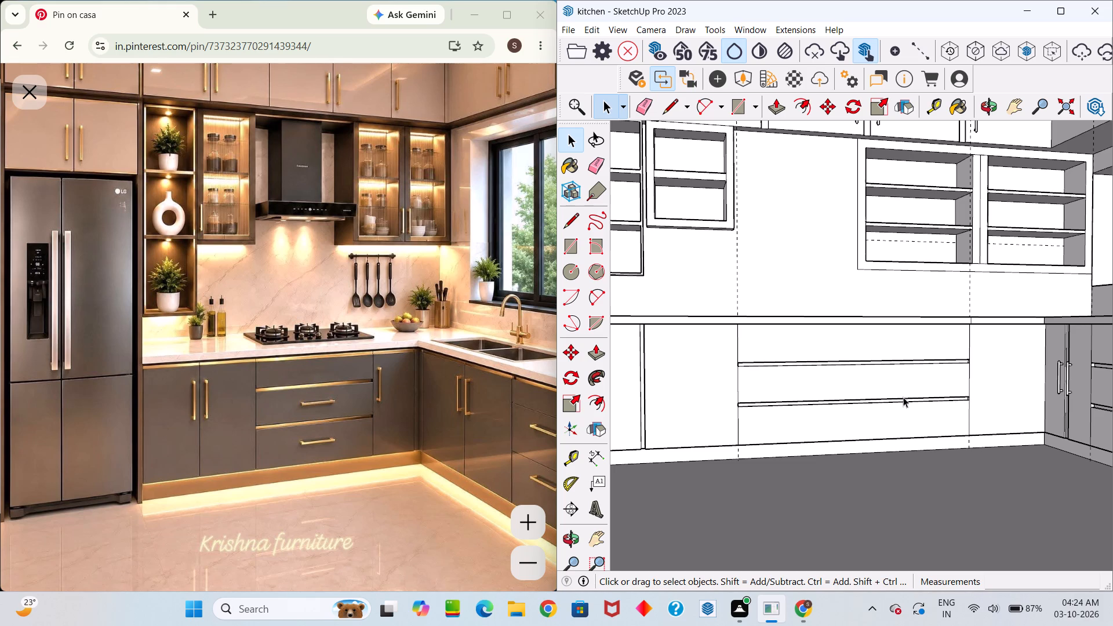
scroll(740, 351, up, 4)
click(734, 345)
click(739, 348)
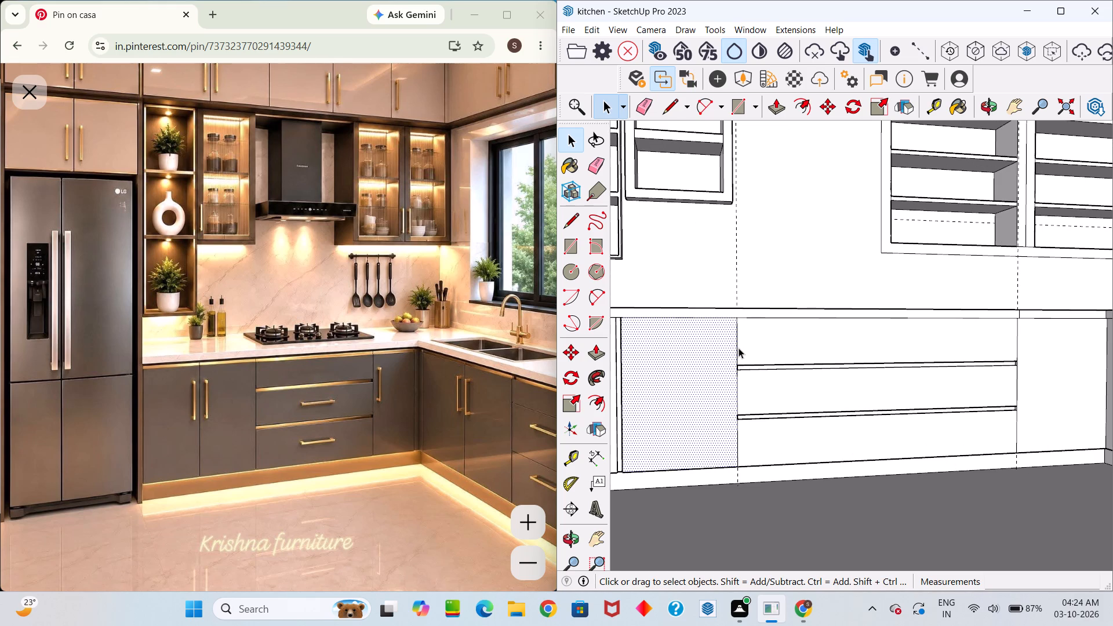
ctrl+click(735, 395)
ctrl+click(739, 389)
ctrl+click(737, 444)
key(m)
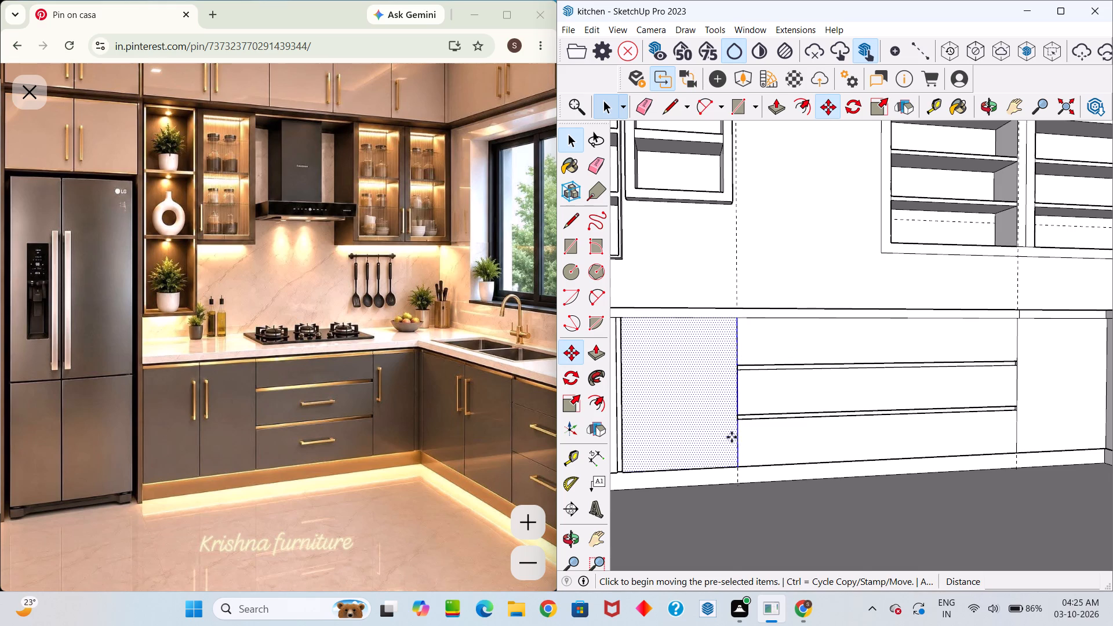
click(736, 397)
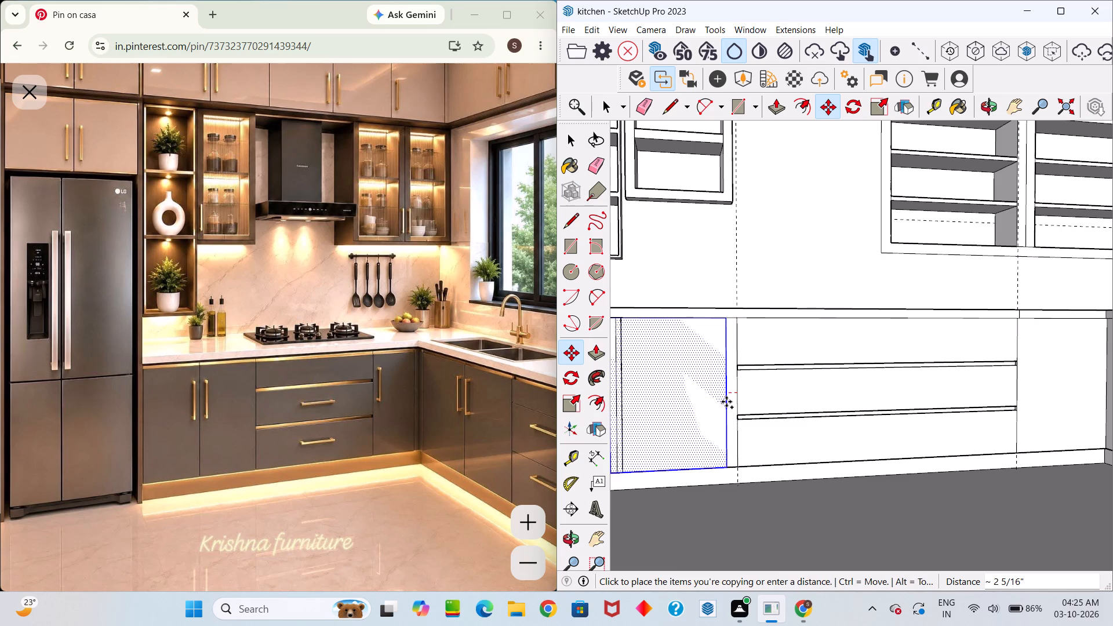
key(1)
key(Return)
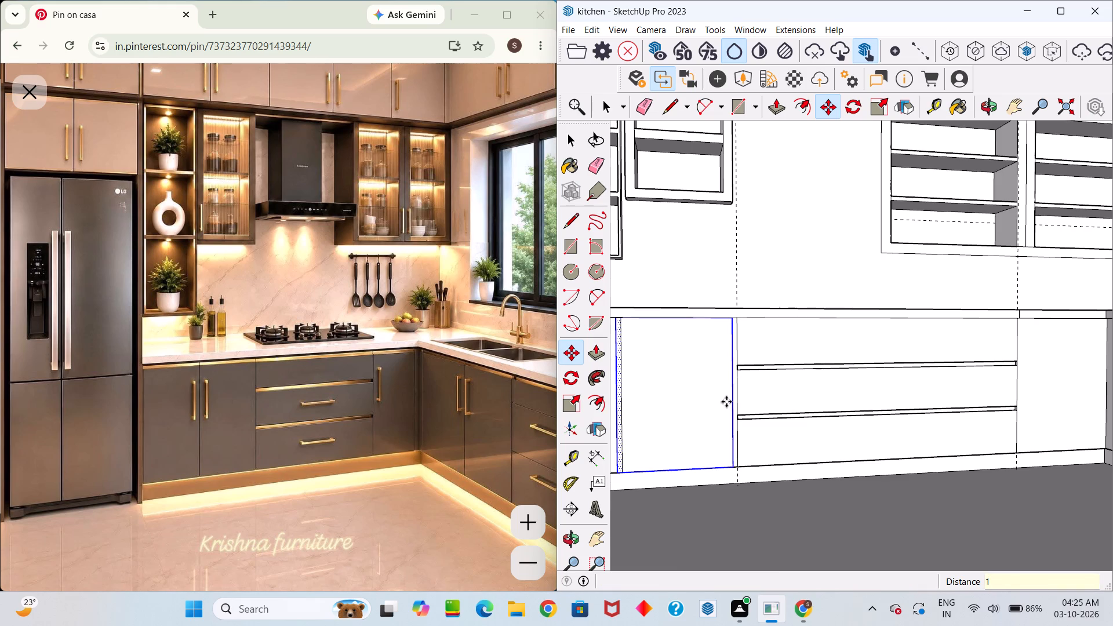
scroll(640, 303, down, 1)
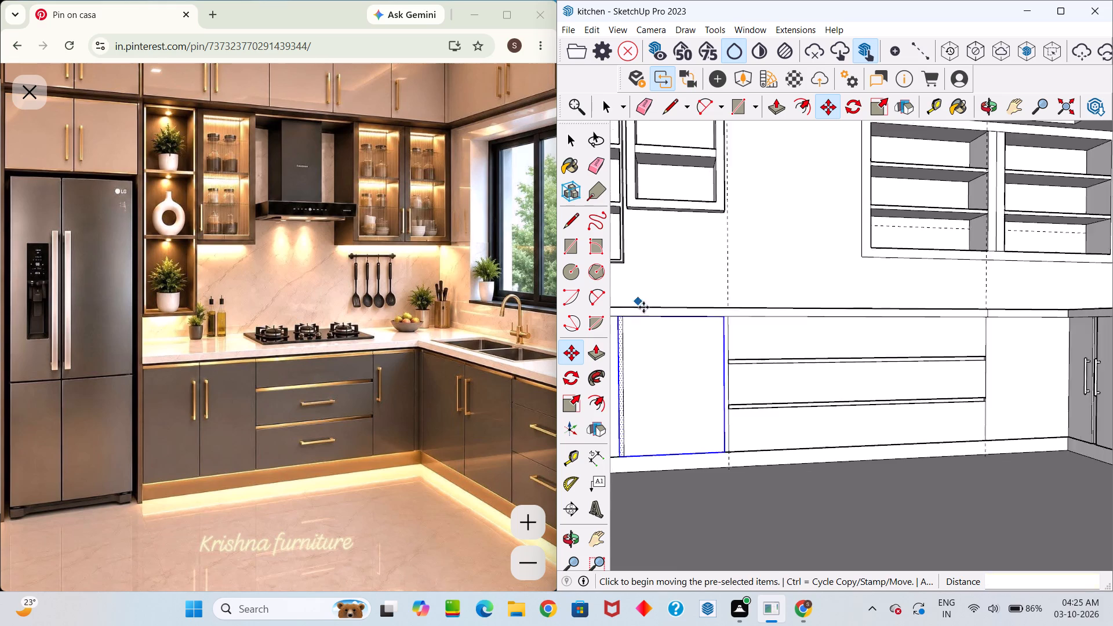
Push the narrow vertical strip between the right door and the drawer stack inward, repeating the 1" groove depth.
scroll(643, 307, down, 2)
scroll(659, 312, up, 17)
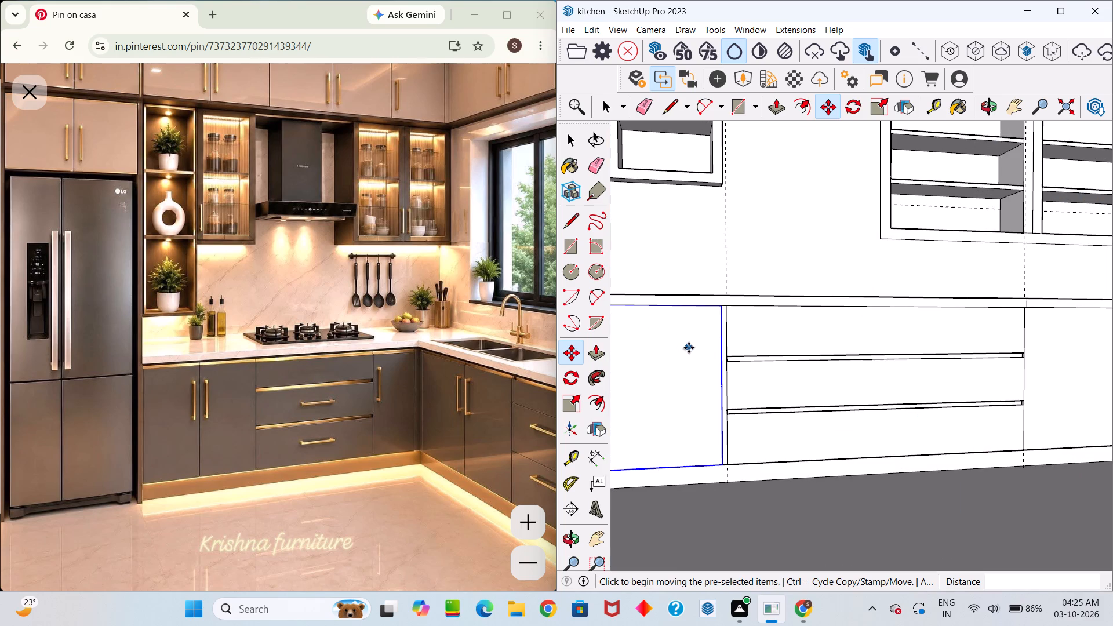
key(space)
scroll(707, 385, down, 3)
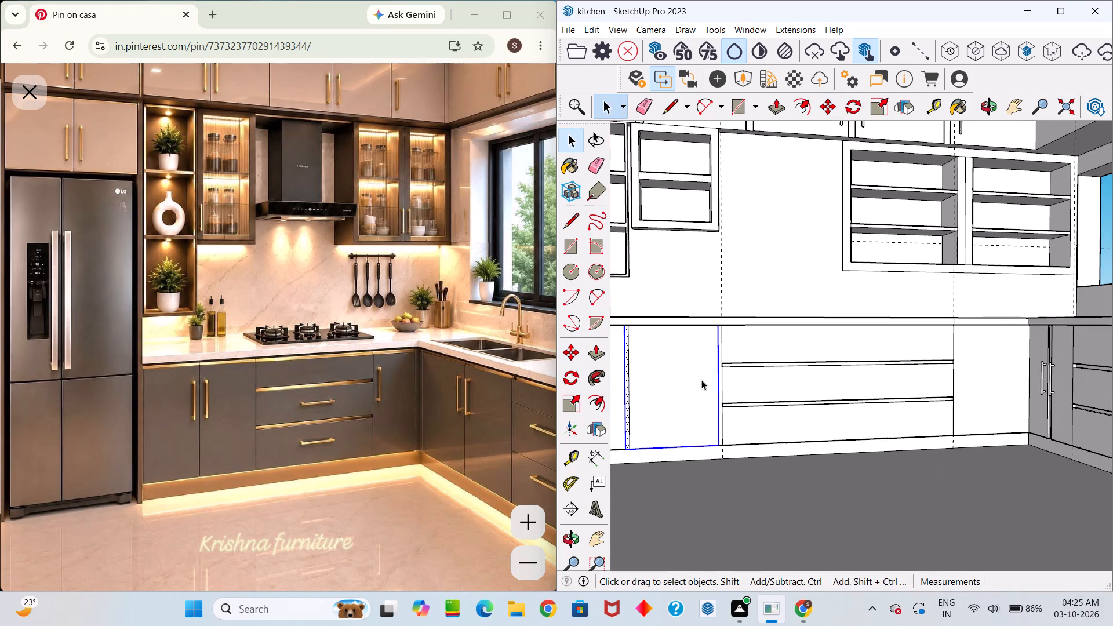
middle_drag(701, 380, 830, 338)
drag(701, 380, 830, 338)
key(space)
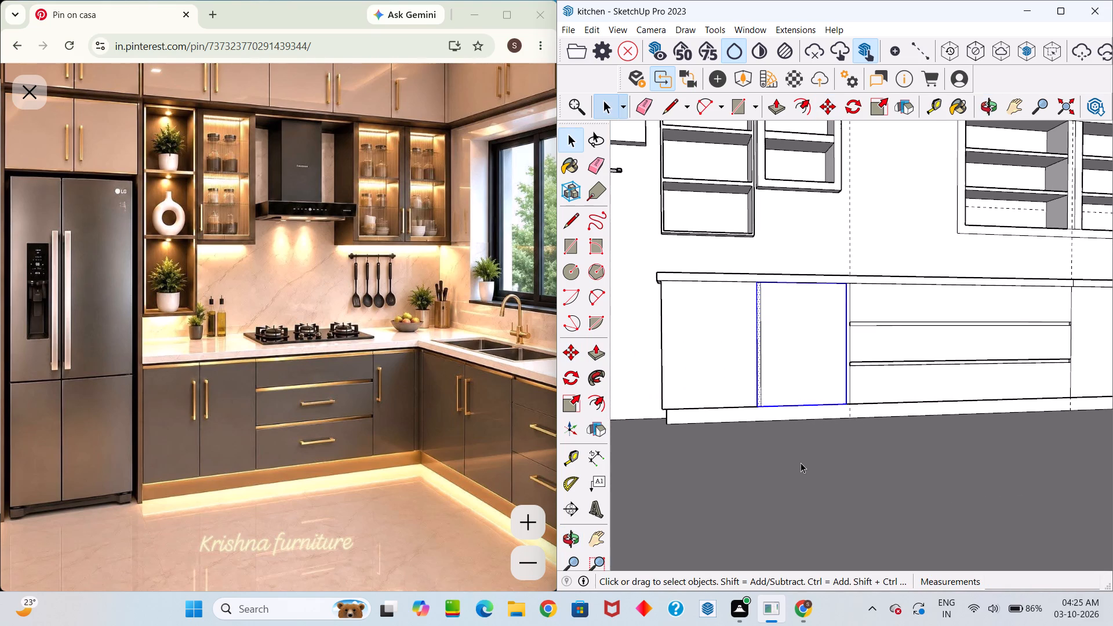
click(801, 463)
scroll(762, 341, up, 4)
middle_drag(763, 336, 701, 446)
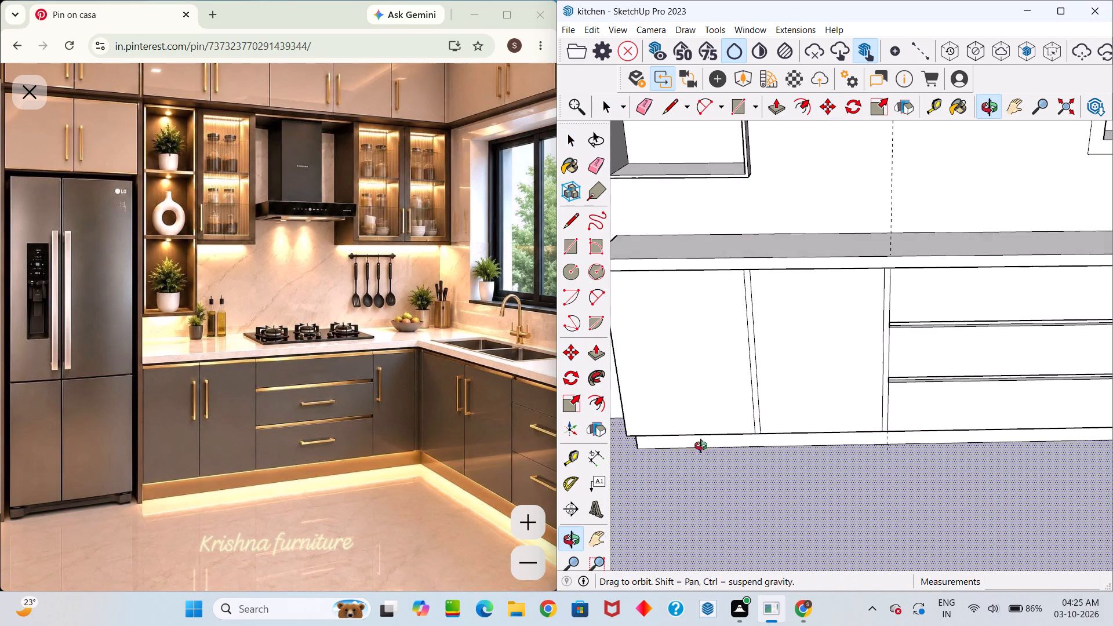
middle_drag(701, 446, 701, 445)
scroll(736, 355, up, 4)
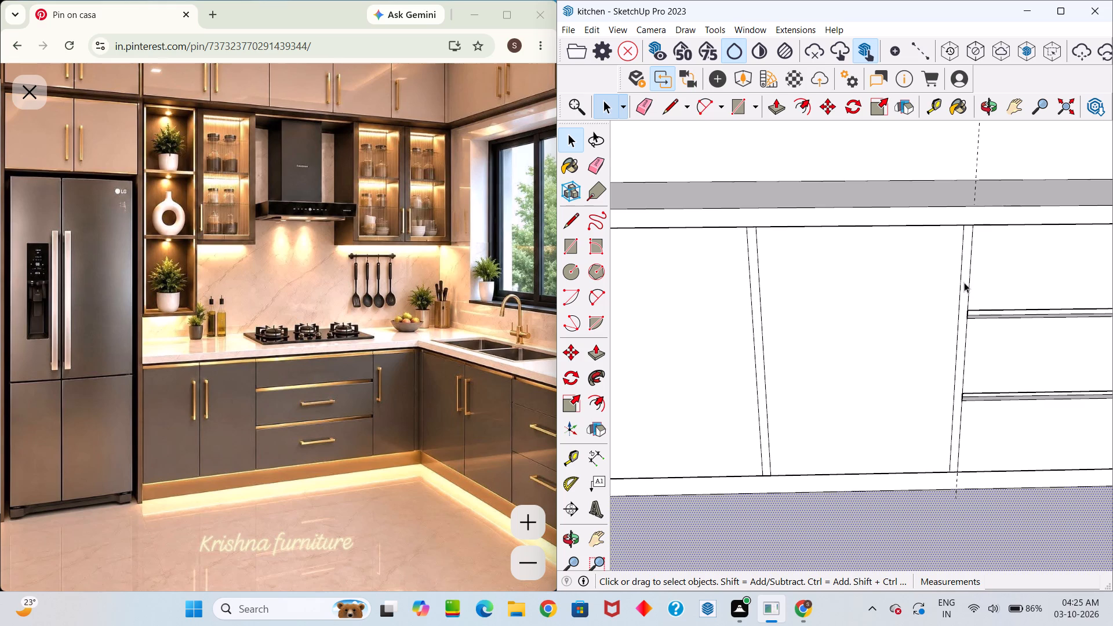
click(964, 282)
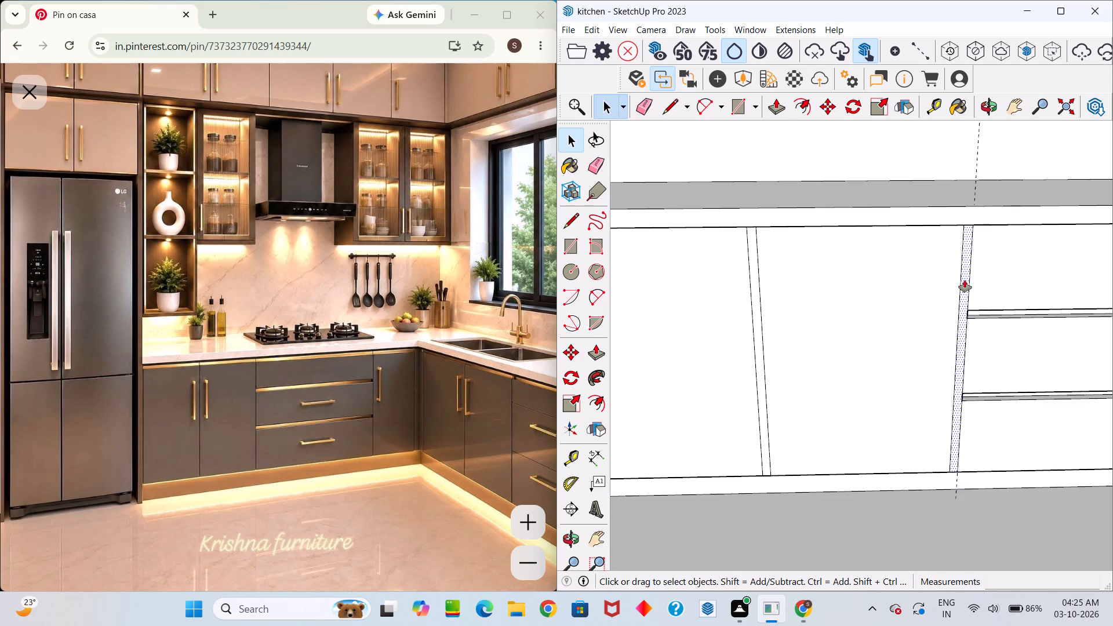
key(p)
double_click(965, 280)
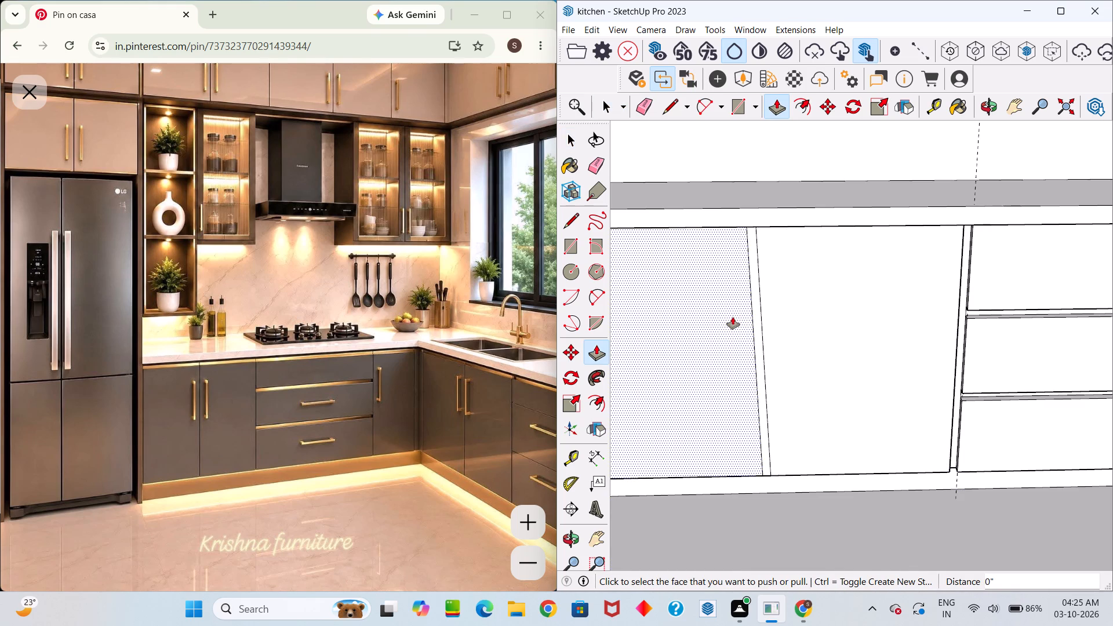
Push the narrow vertical strip between the two doors inward, repeating the same 1" depth.
double_click(757, 312)
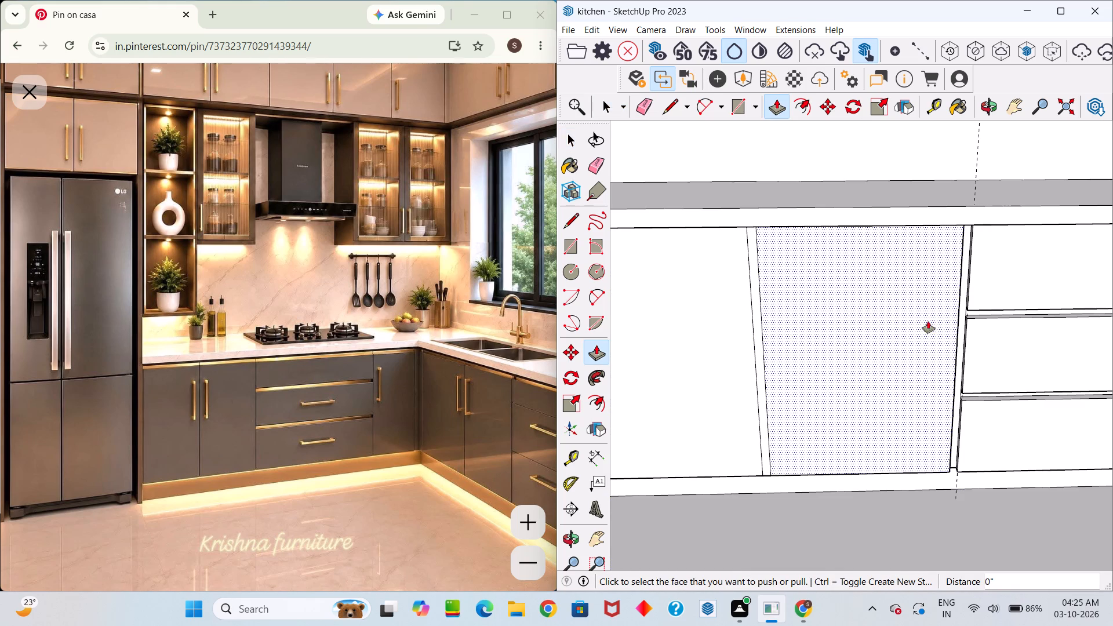
scroll(726, 337, up, 6)
double_click(766, 327)
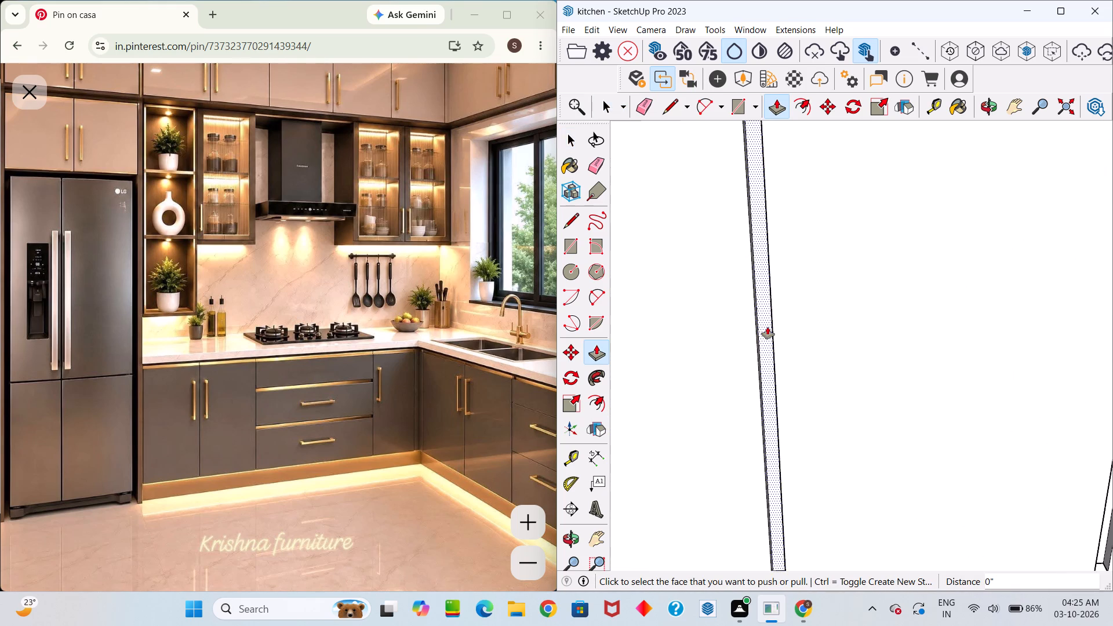
scroll(768, 329, down, 11)
middle_drag(896, 359, 773, 324)
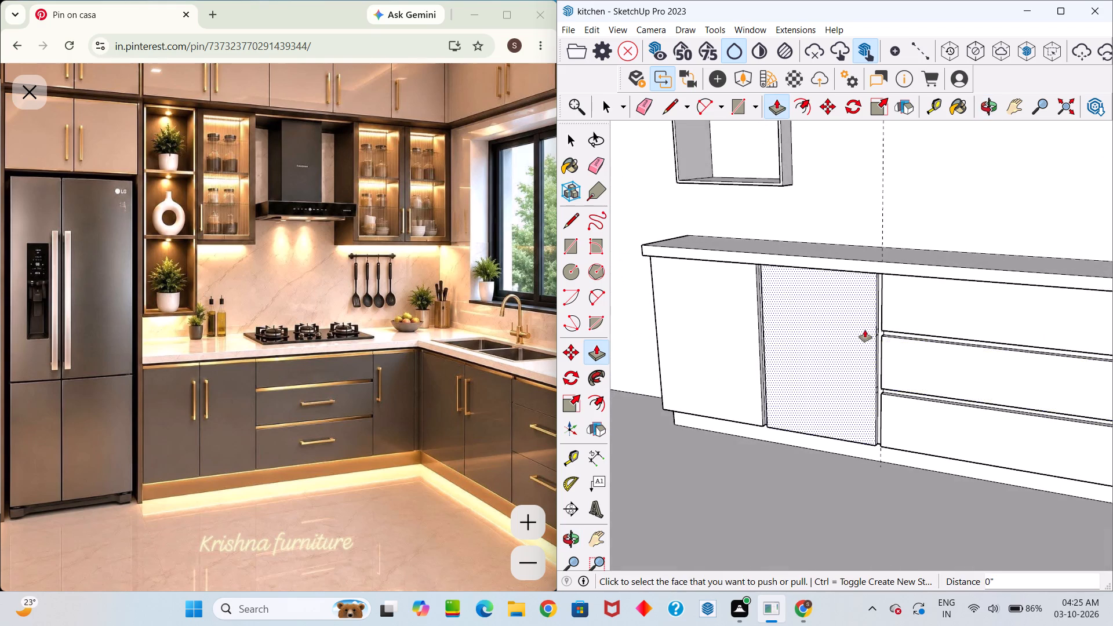
Push the short groove wall section beside the upper drawer gap 1" across the vertical groove toward the drawers.
scroll(864, 330, up, 5)
scroll(957, 338, up, 10)
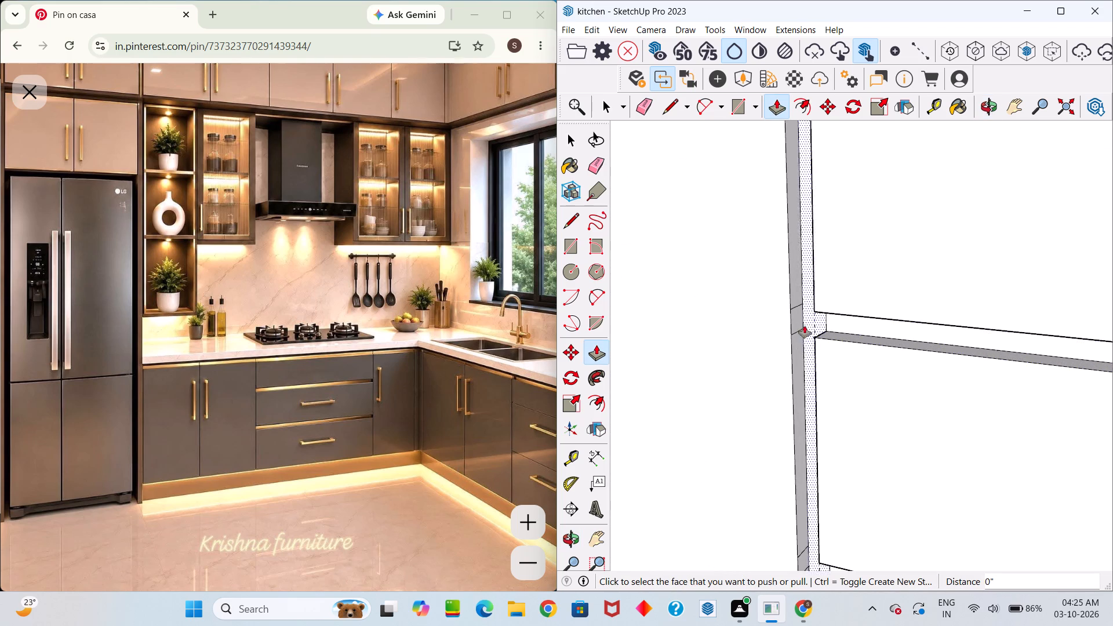
click(798, 311)
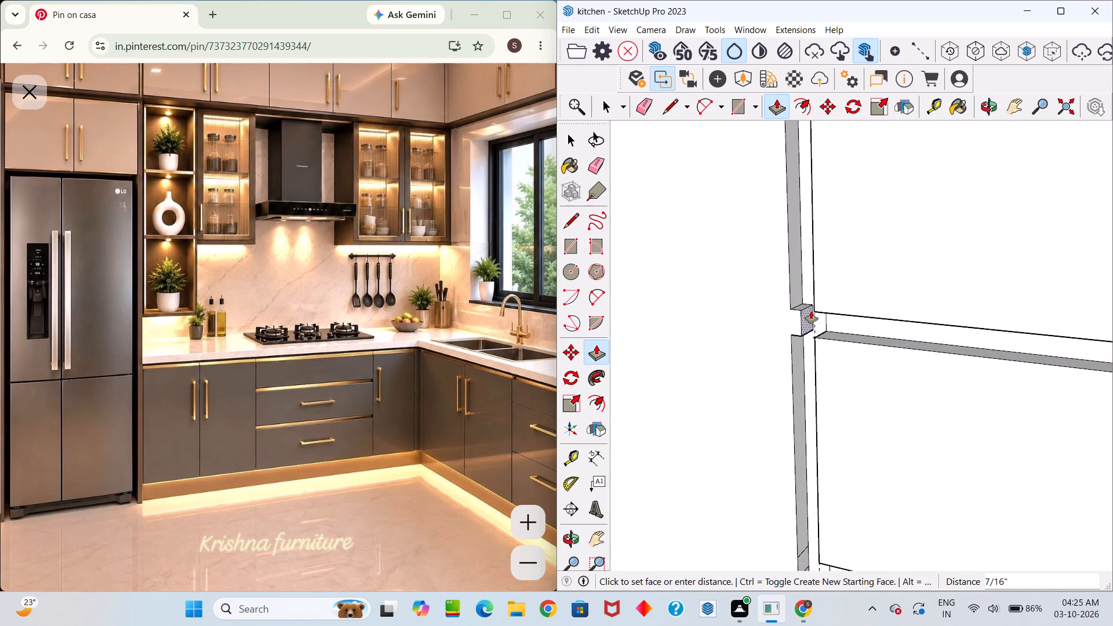
click(831, 317)
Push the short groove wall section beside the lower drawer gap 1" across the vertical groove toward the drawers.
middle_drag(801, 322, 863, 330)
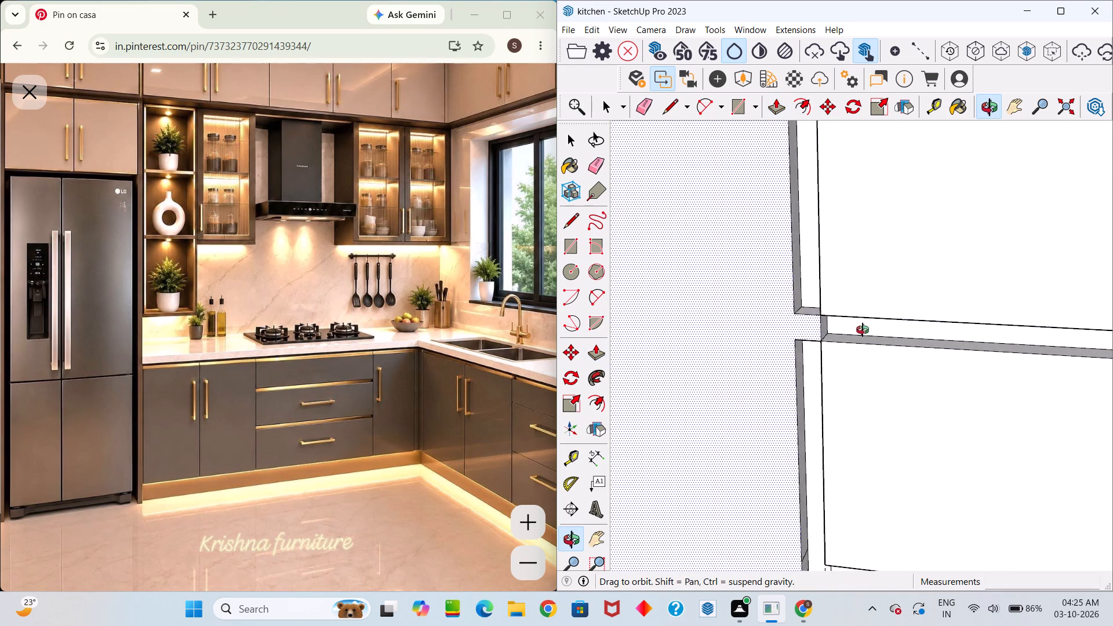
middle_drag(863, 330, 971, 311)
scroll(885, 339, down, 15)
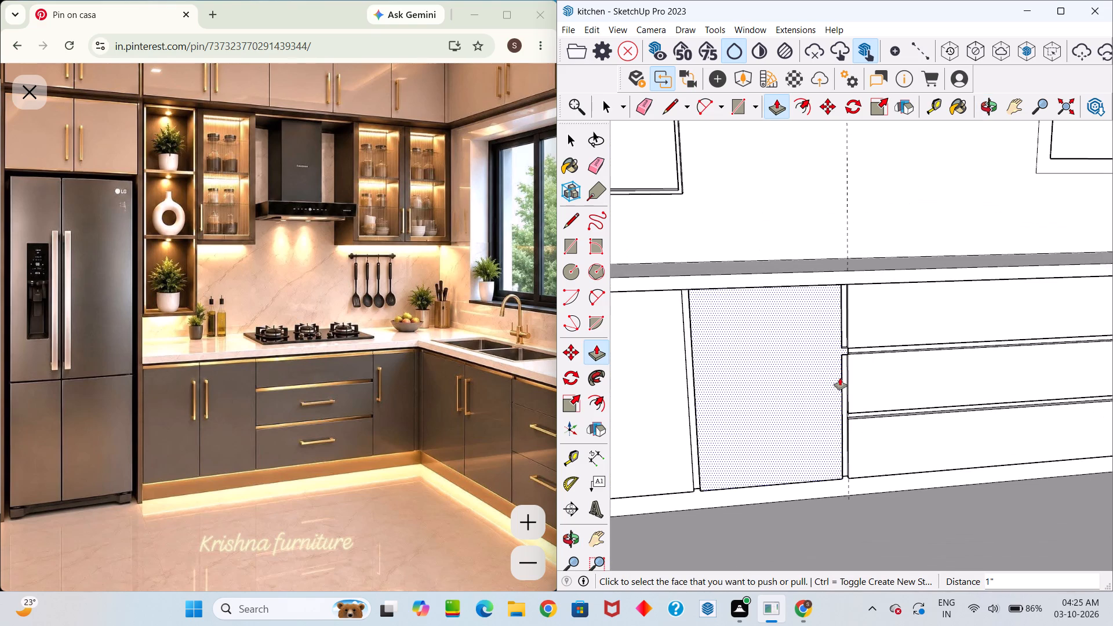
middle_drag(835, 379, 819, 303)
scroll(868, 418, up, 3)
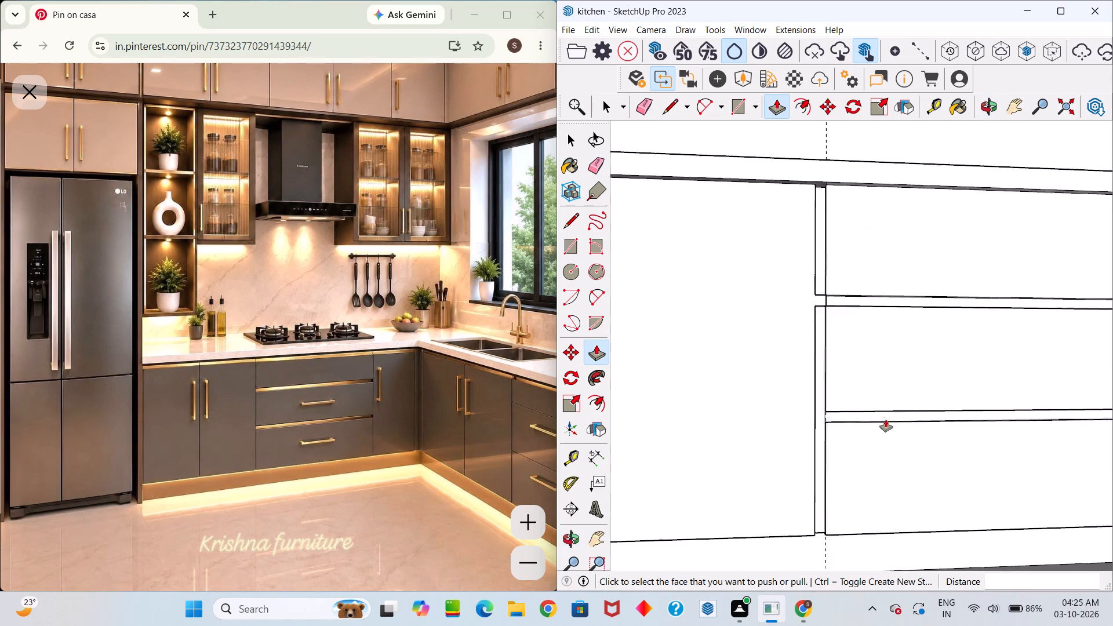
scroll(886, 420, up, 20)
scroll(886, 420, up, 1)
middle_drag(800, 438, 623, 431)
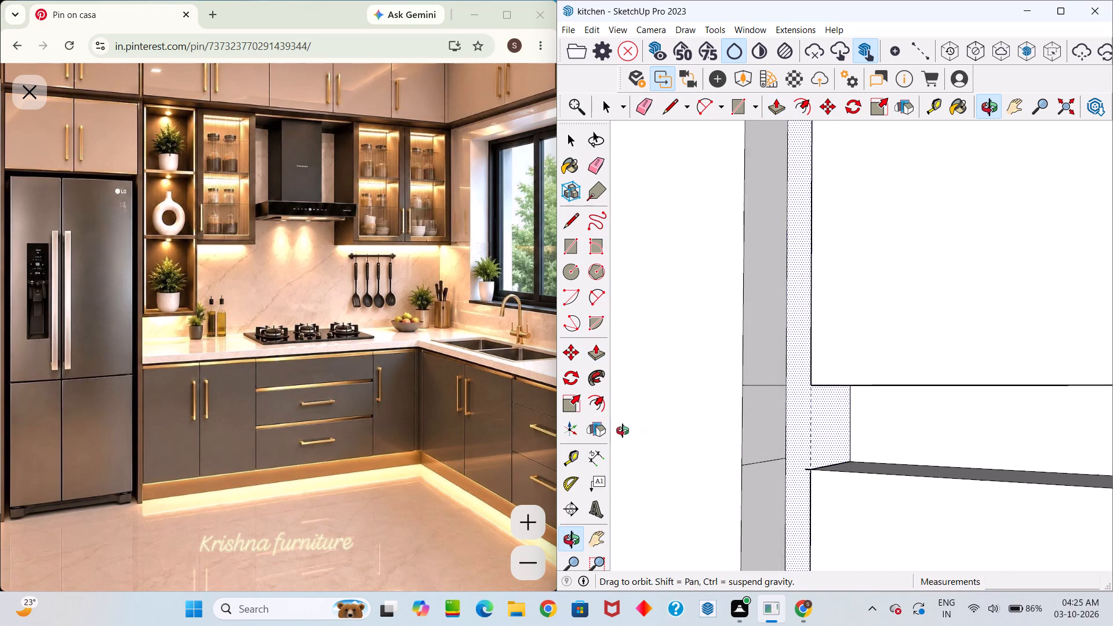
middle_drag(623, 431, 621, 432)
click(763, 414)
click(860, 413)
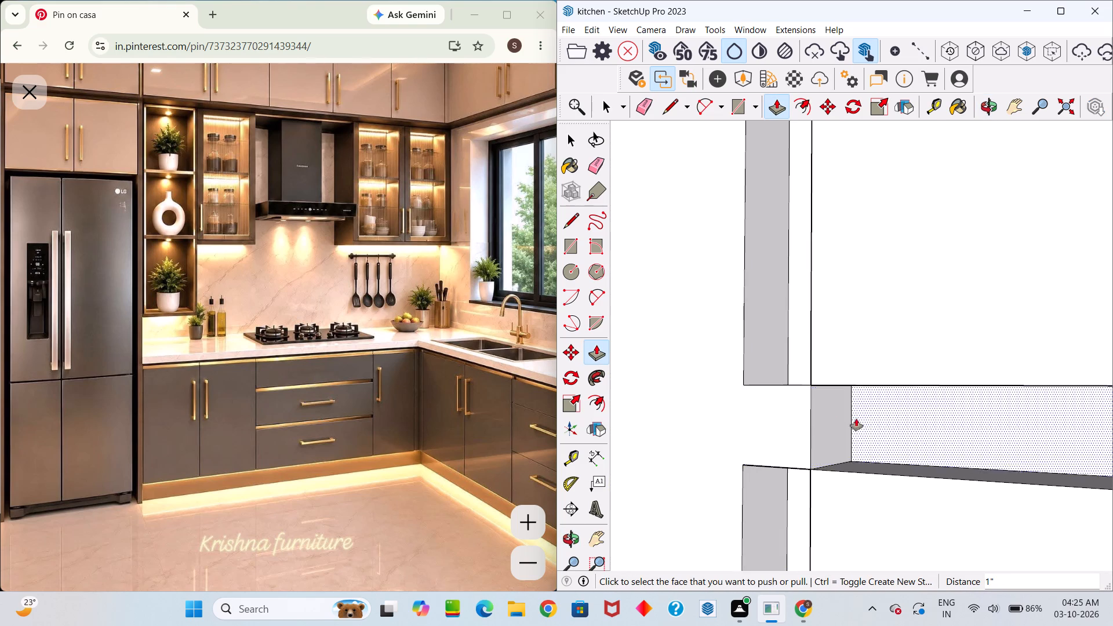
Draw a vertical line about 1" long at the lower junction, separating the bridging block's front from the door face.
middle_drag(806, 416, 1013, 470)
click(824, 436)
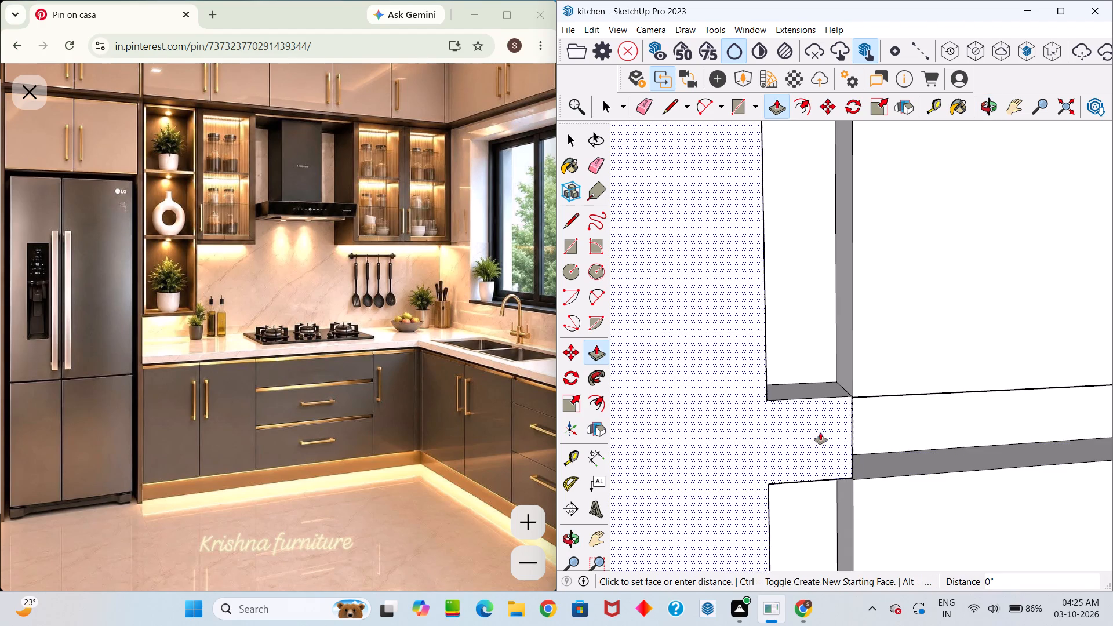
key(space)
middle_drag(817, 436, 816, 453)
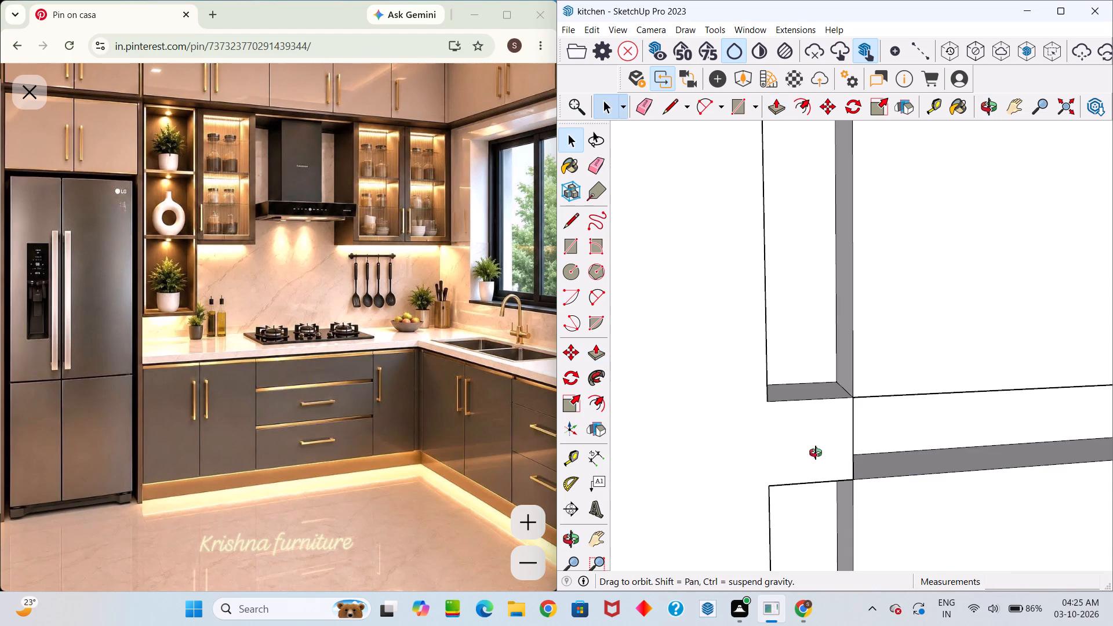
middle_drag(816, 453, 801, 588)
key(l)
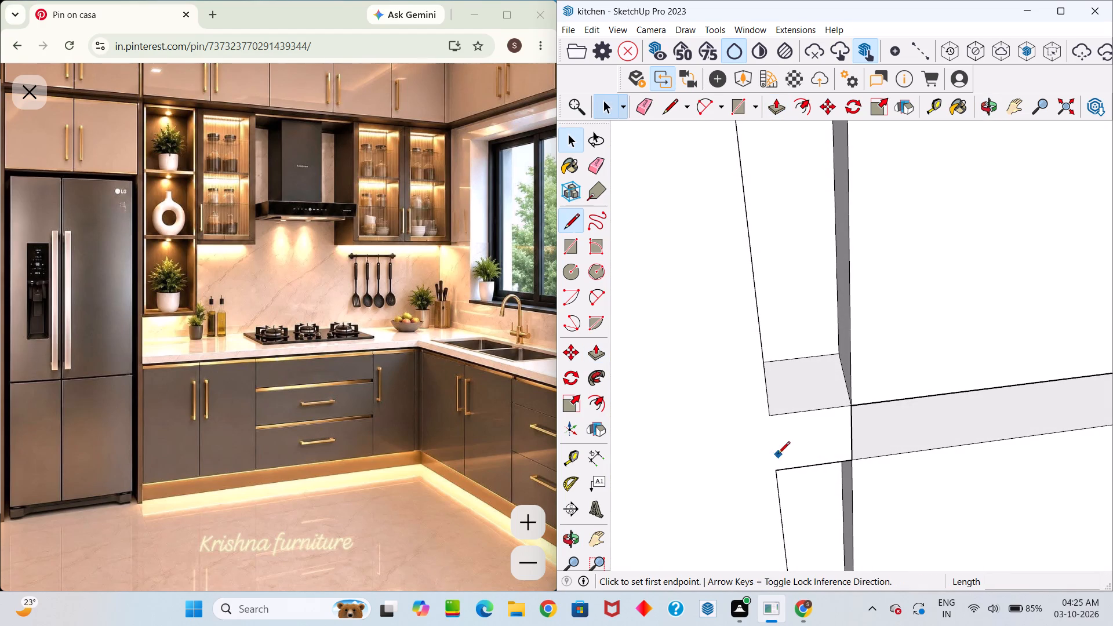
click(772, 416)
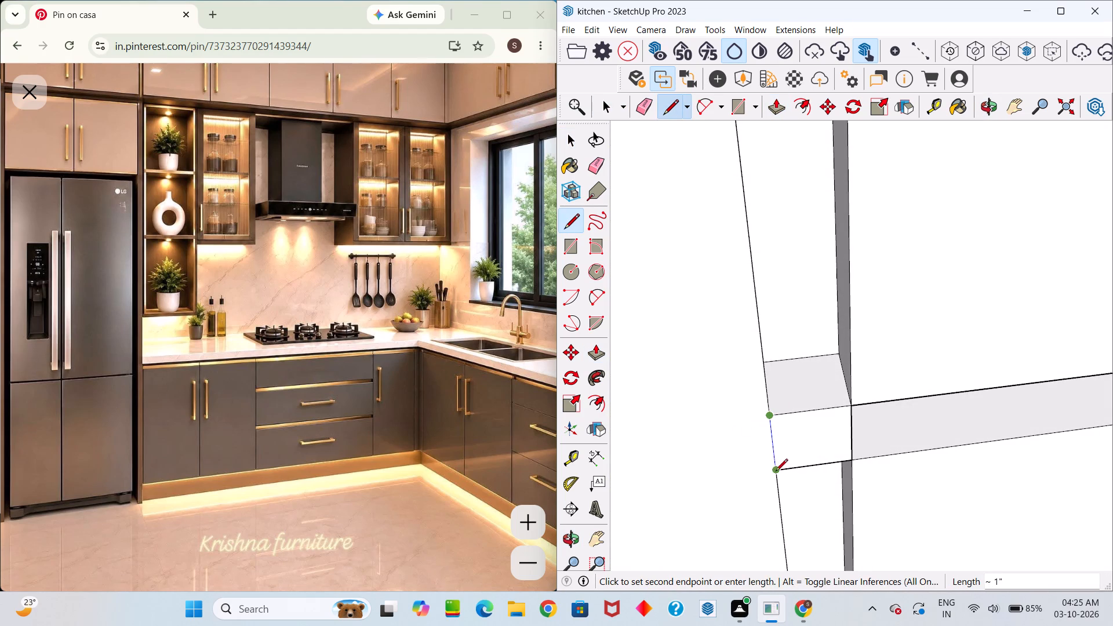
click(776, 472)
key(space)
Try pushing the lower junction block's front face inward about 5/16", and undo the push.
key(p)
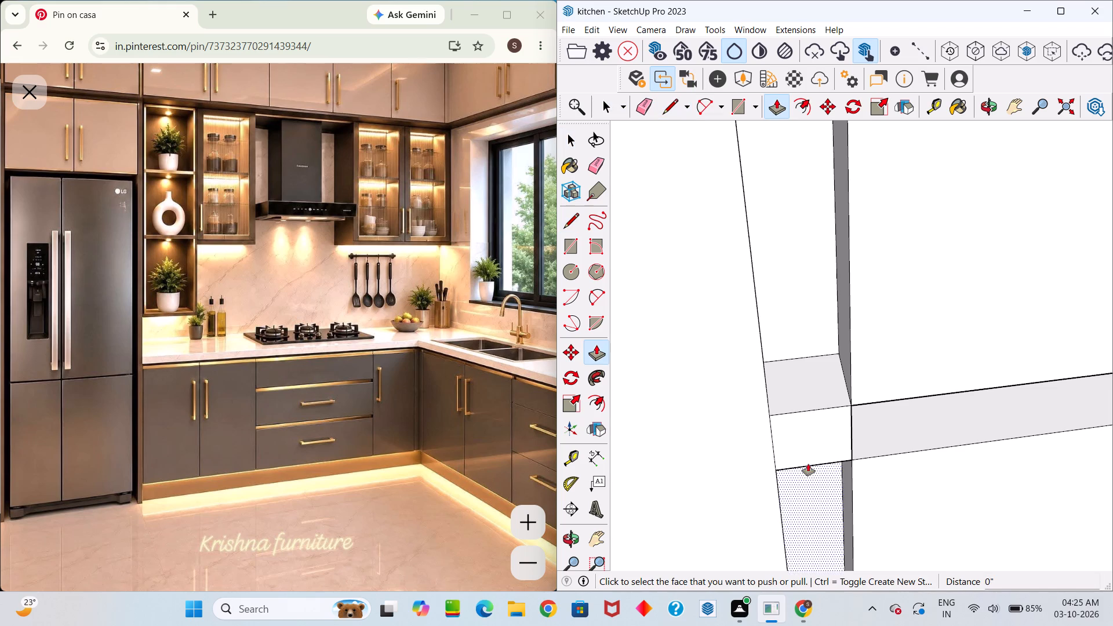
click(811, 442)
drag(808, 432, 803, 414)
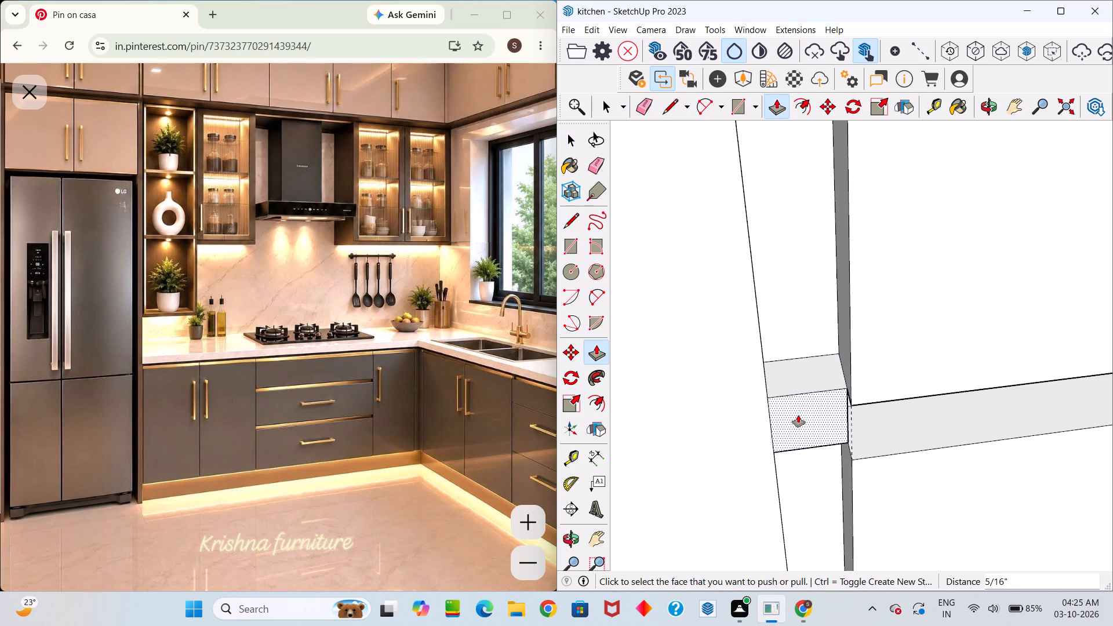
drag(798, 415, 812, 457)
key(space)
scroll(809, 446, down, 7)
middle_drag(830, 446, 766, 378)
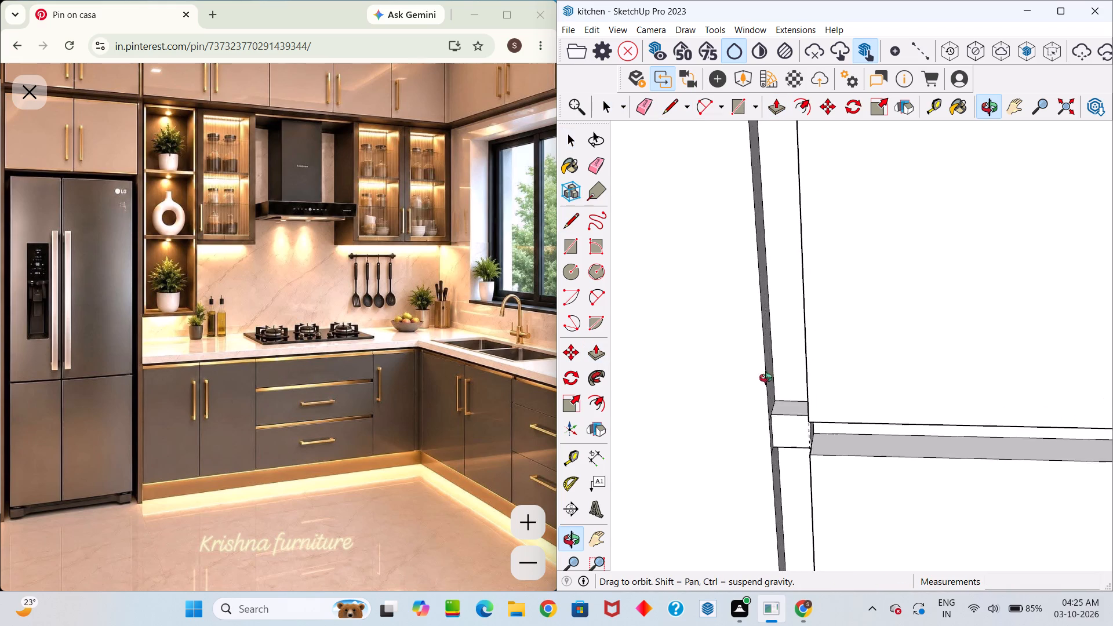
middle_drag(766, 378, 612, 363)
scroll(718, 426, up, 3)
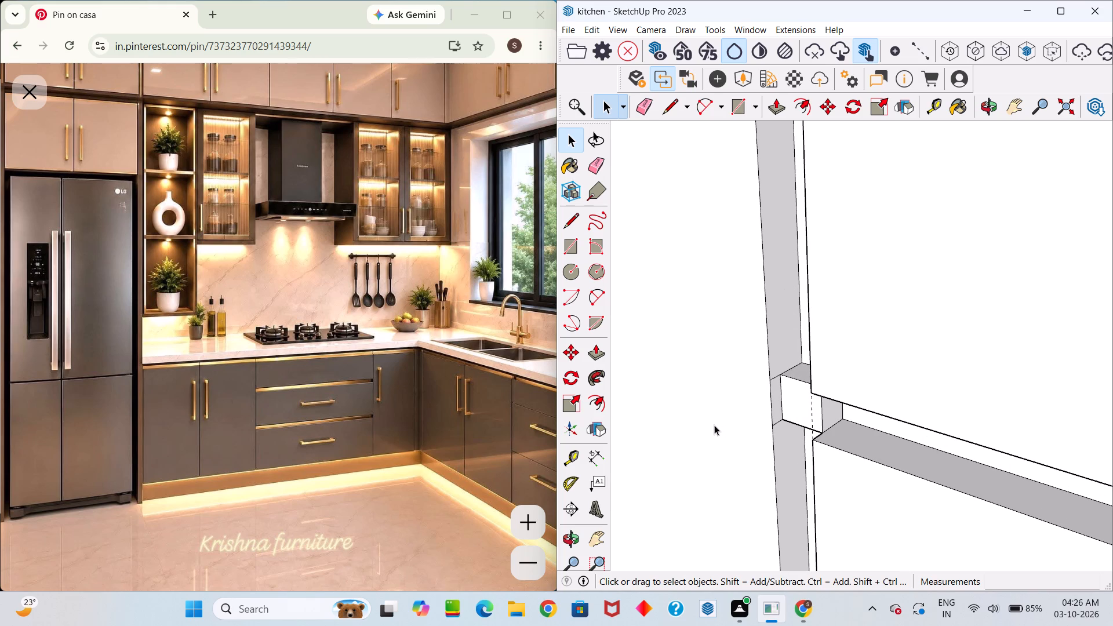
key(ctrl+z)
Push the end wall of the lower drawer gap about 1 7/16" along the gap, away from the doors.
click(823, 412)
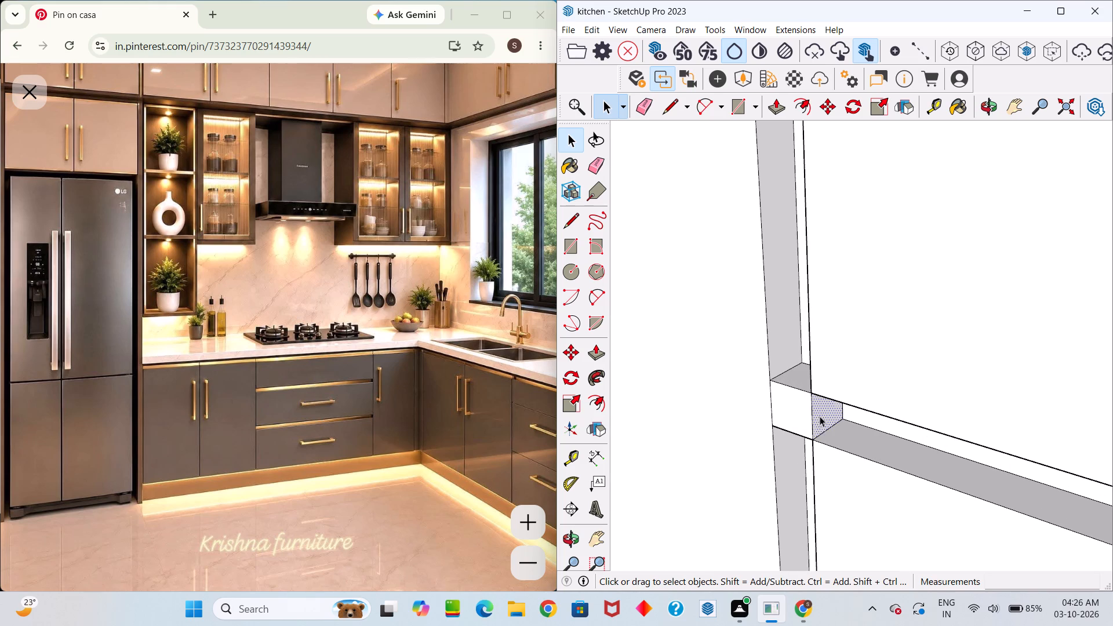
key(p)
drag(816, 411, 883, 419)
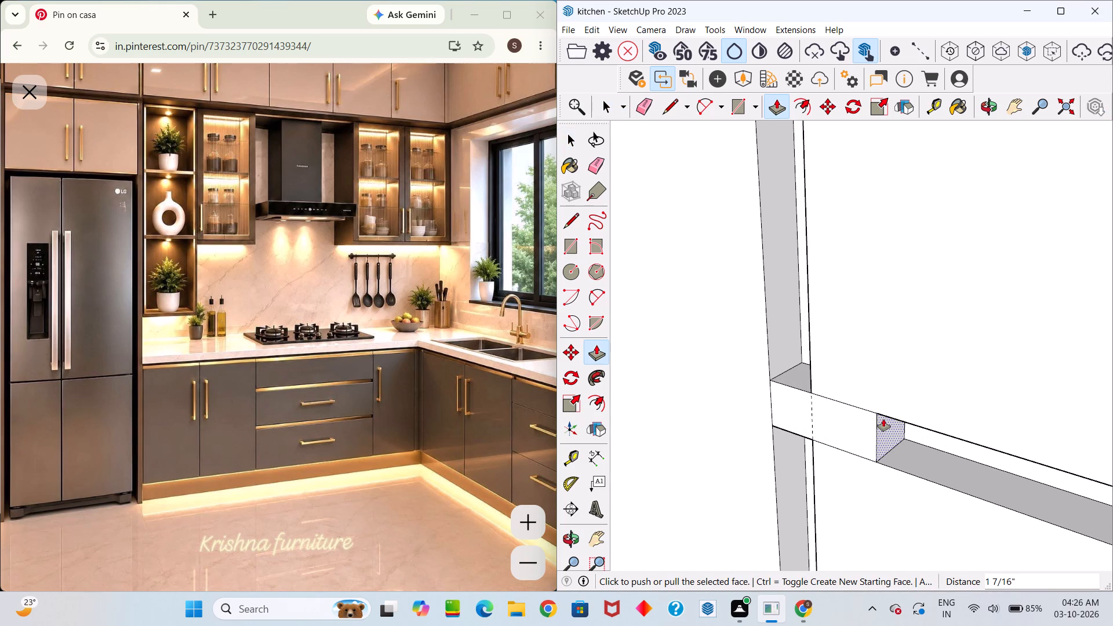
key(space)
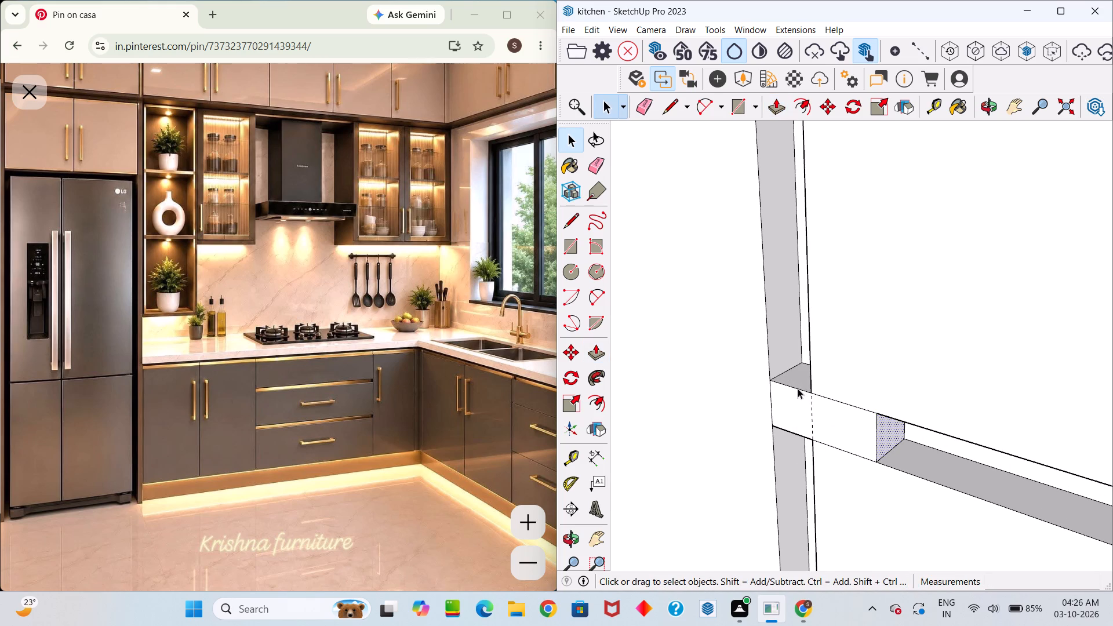
Push the top face of the lower junction block down about 1" to reopen the vertical groove.
click(801, 368)
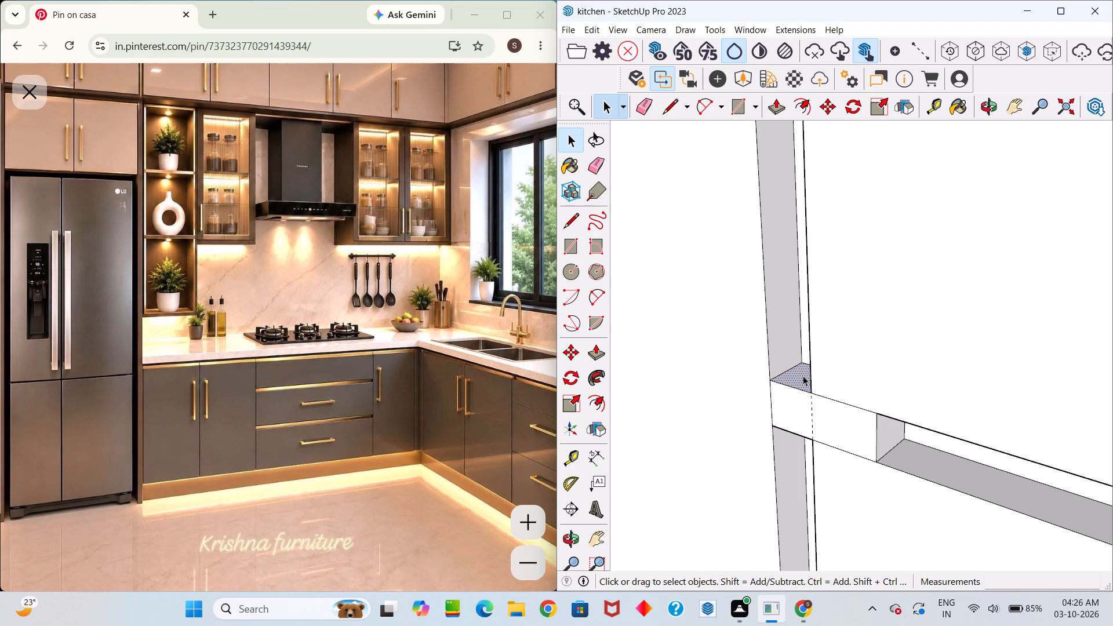
key(p)
click(803, 377)
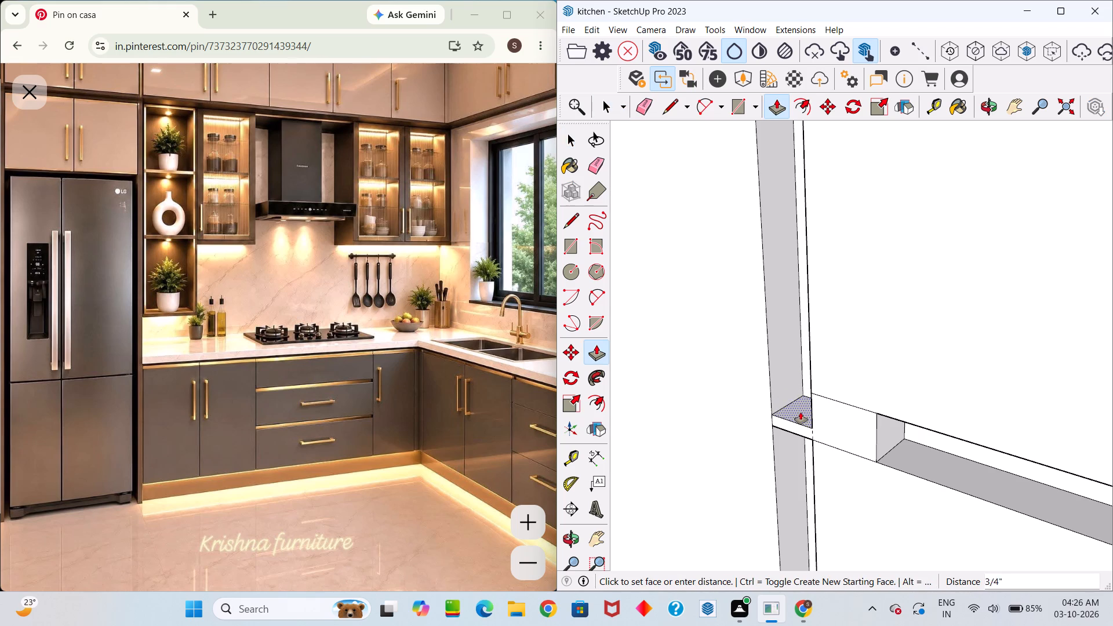
click(801, 424)
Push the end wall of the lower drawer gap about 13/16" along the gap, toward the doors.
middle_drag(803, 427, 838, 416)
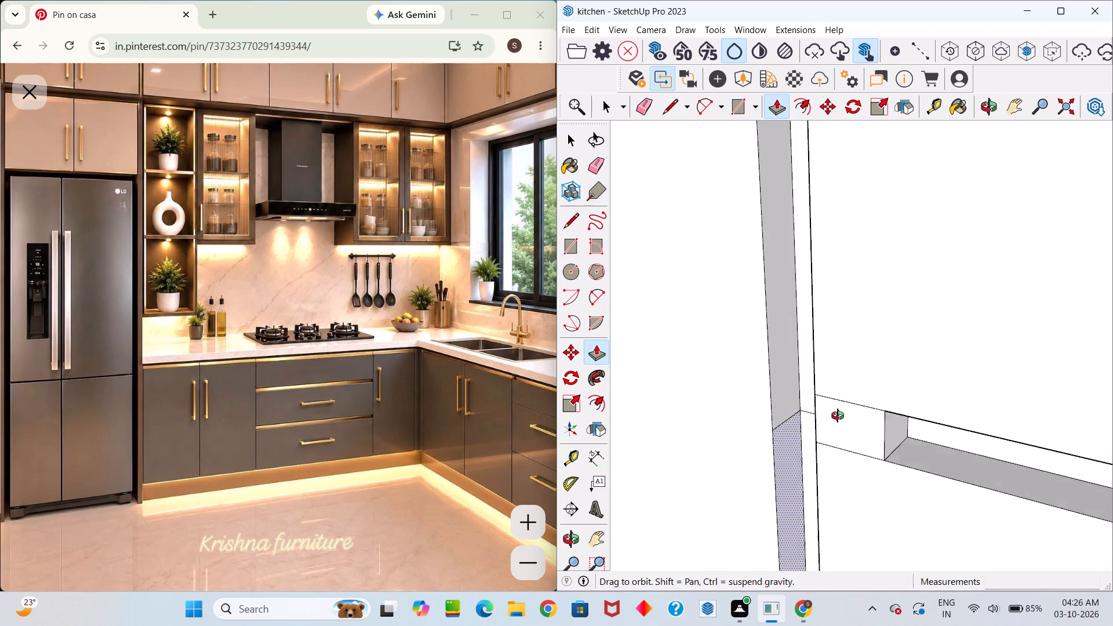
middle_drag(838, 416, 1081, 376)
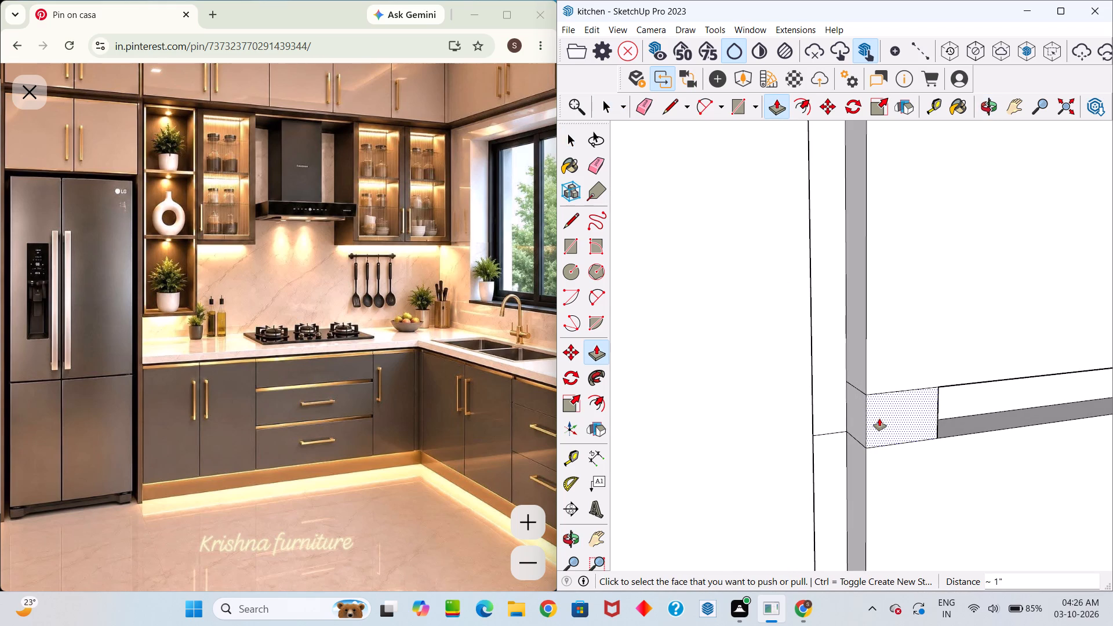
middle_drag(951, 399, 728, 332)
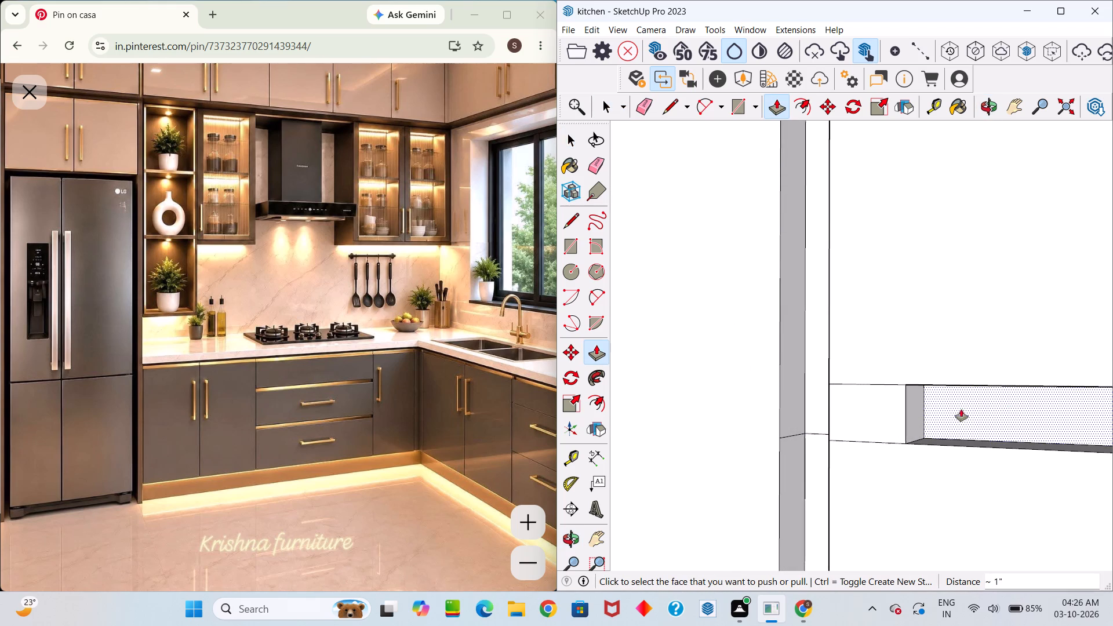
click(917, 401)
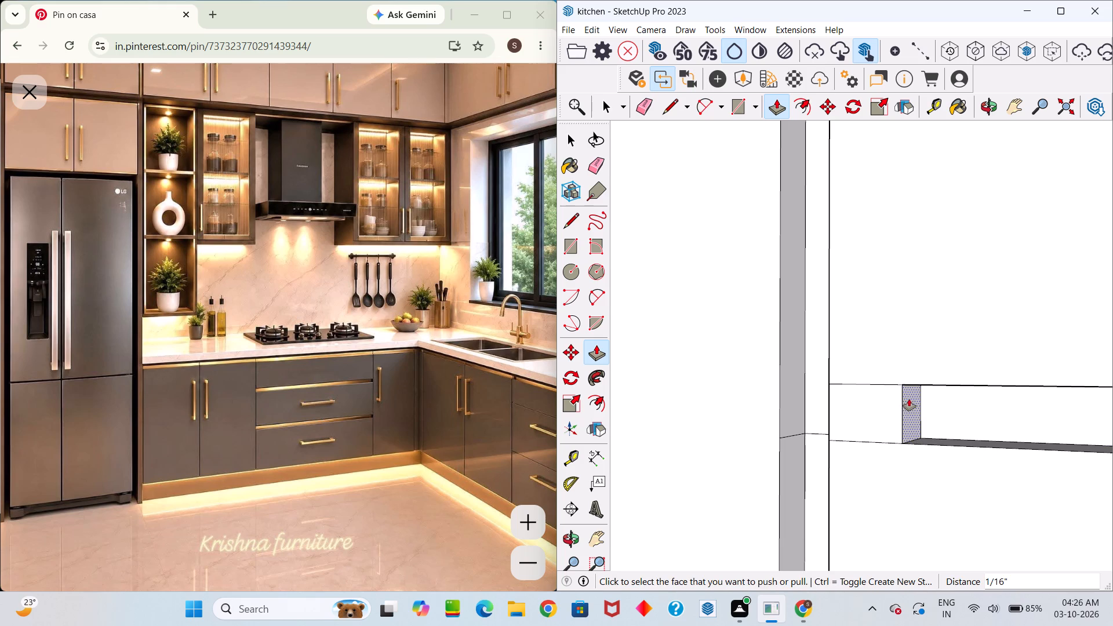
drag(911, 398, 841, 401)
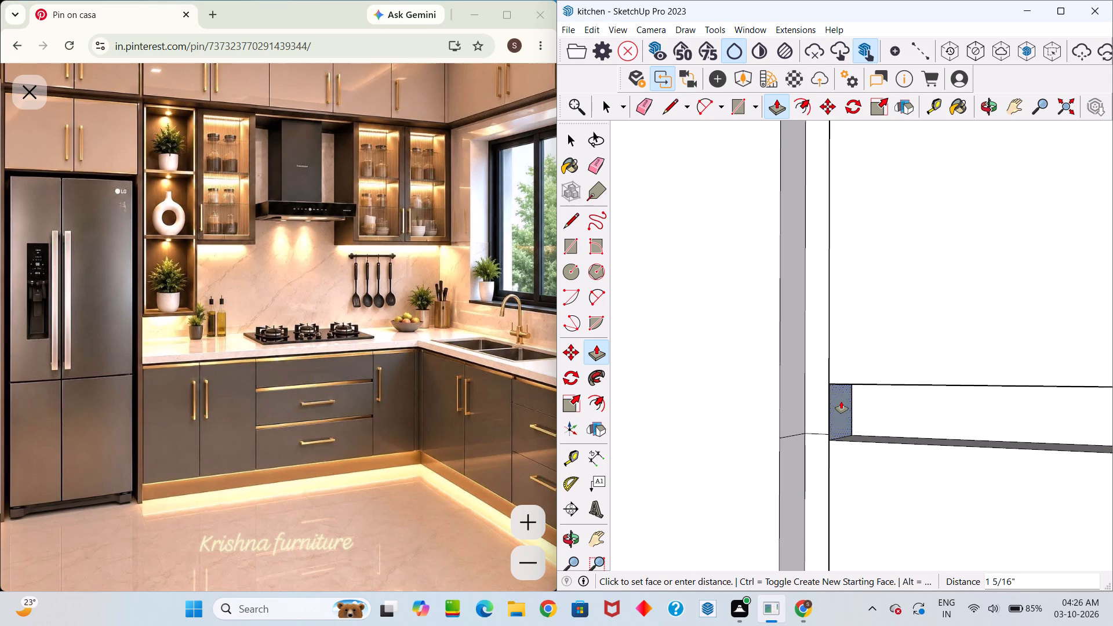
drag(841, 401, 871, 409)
Undo the junction and groove edits, back to the unrecessed vertical strip beside the two recessed drawer gaps.
scroll(875, 401, down, 1)
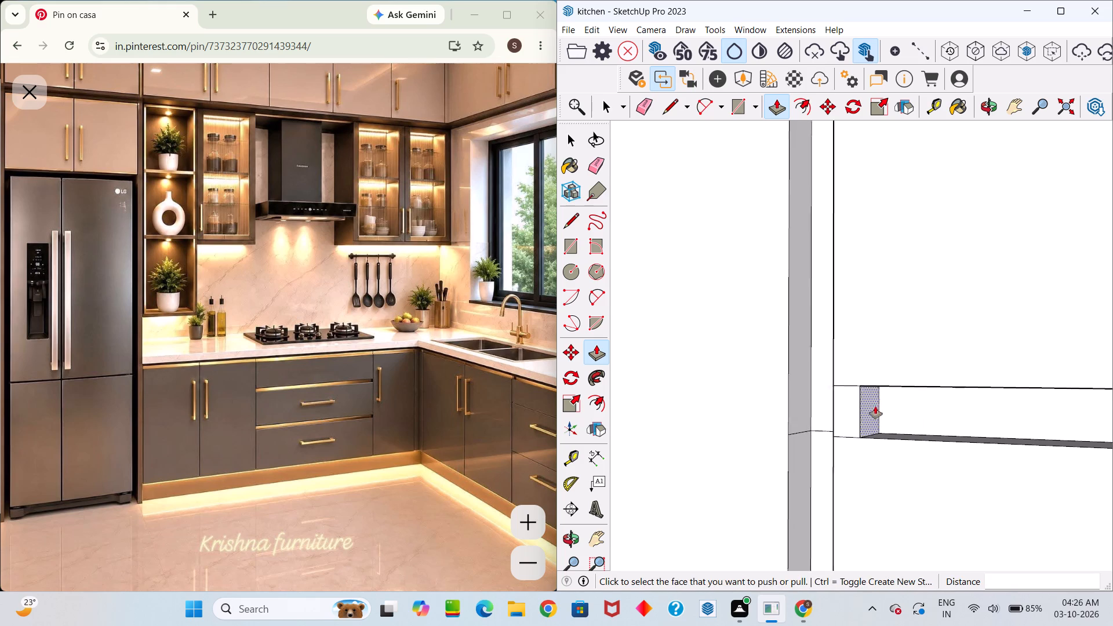
scroll(875, 406, down, 2)
middle_drag(876, 410, 853, 548)
scroll(857, 512, down, 11)
scroll(859, 458, down, 1)
middle_drag(860, 458, 1005, 431)
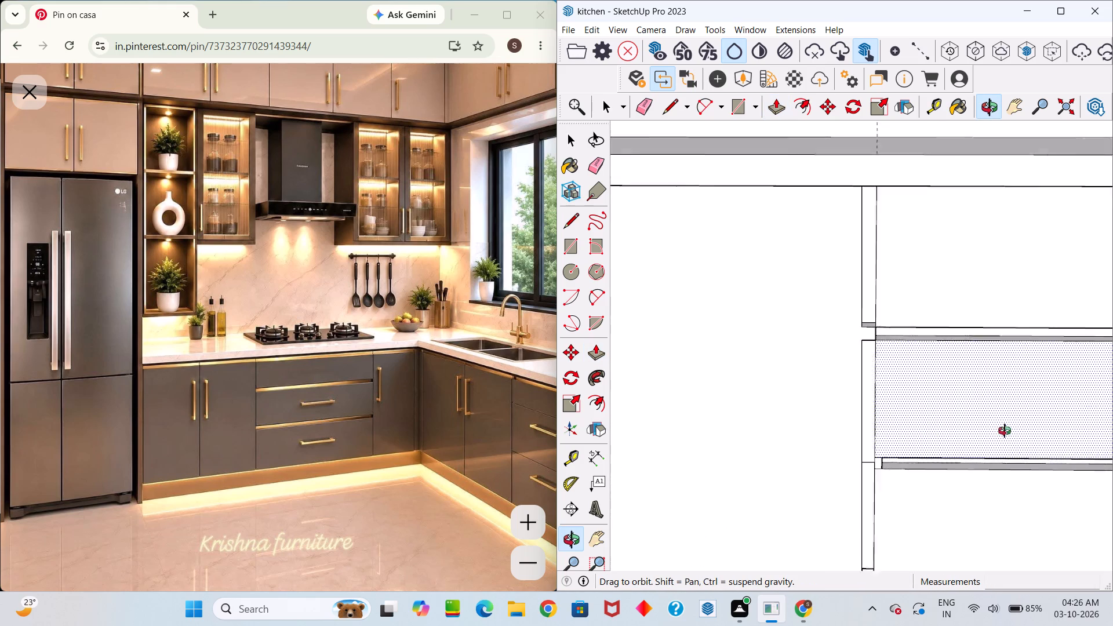
middle_drag(1005, 431, 891, 420)
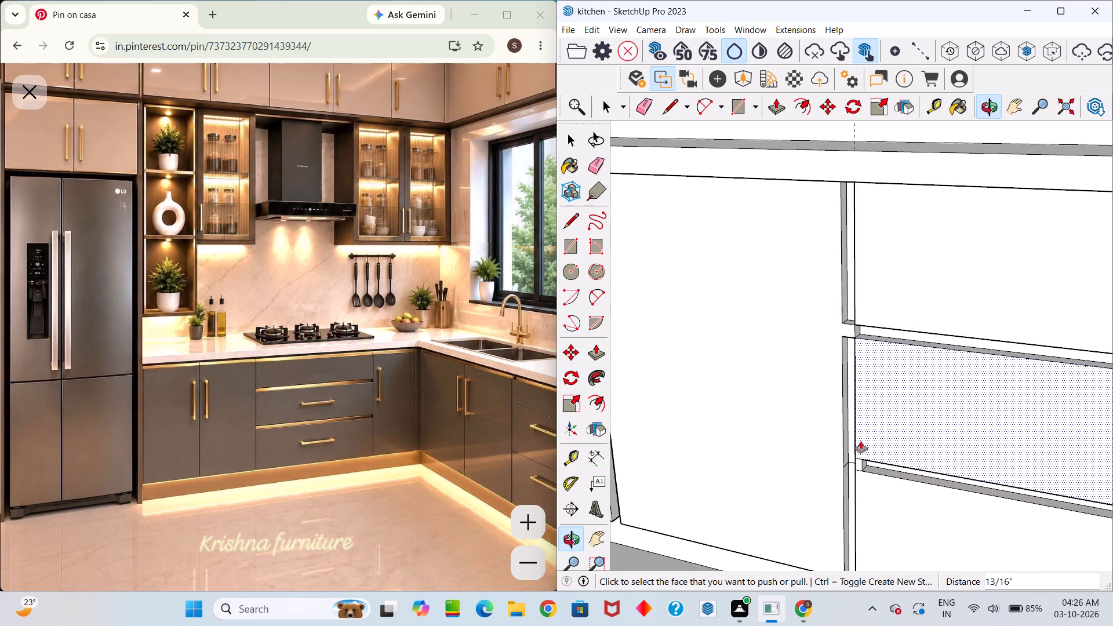
scroll(850, 443, down, 19)
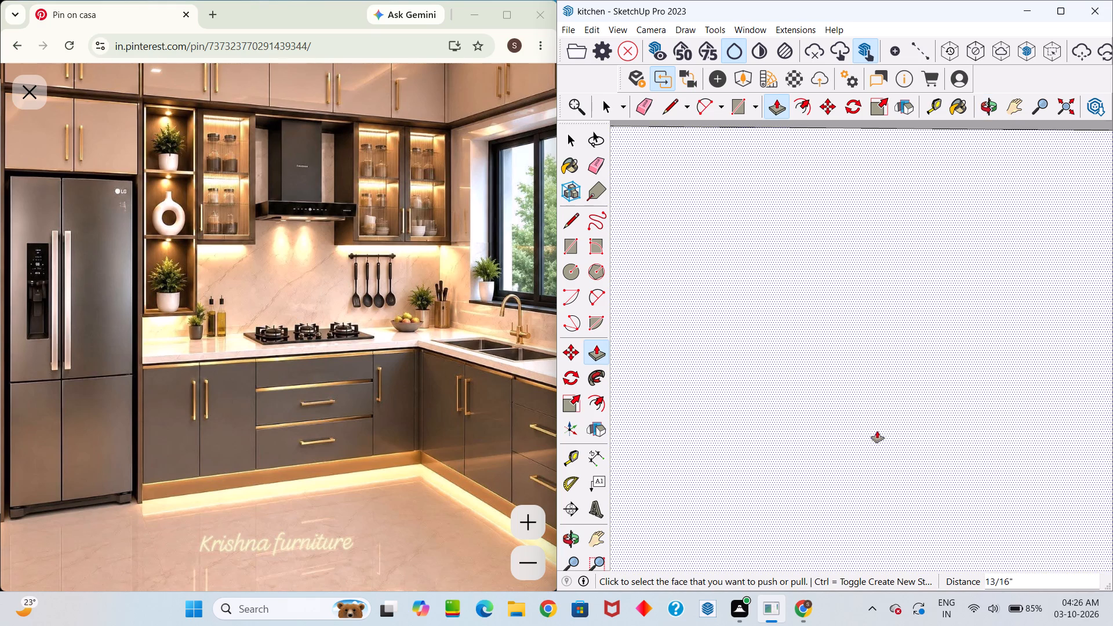
scroll(877, 430, up, 20)
scroll(877, 430, up, 14)
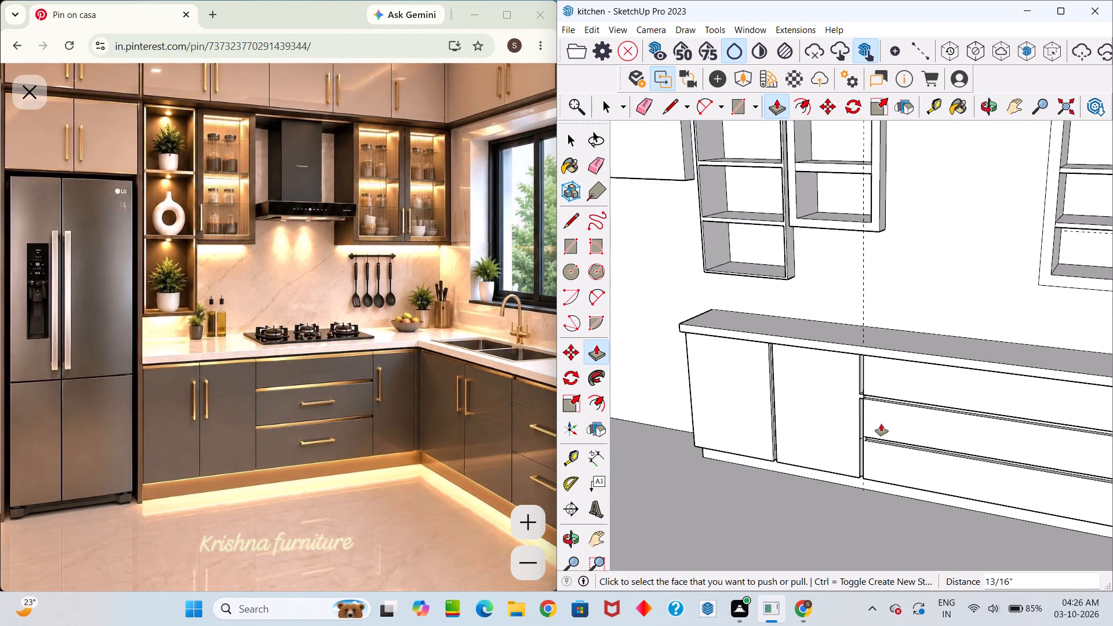
scroll(881, 424, up, 3)
key(space)
scroll(881, 424, up, 9)
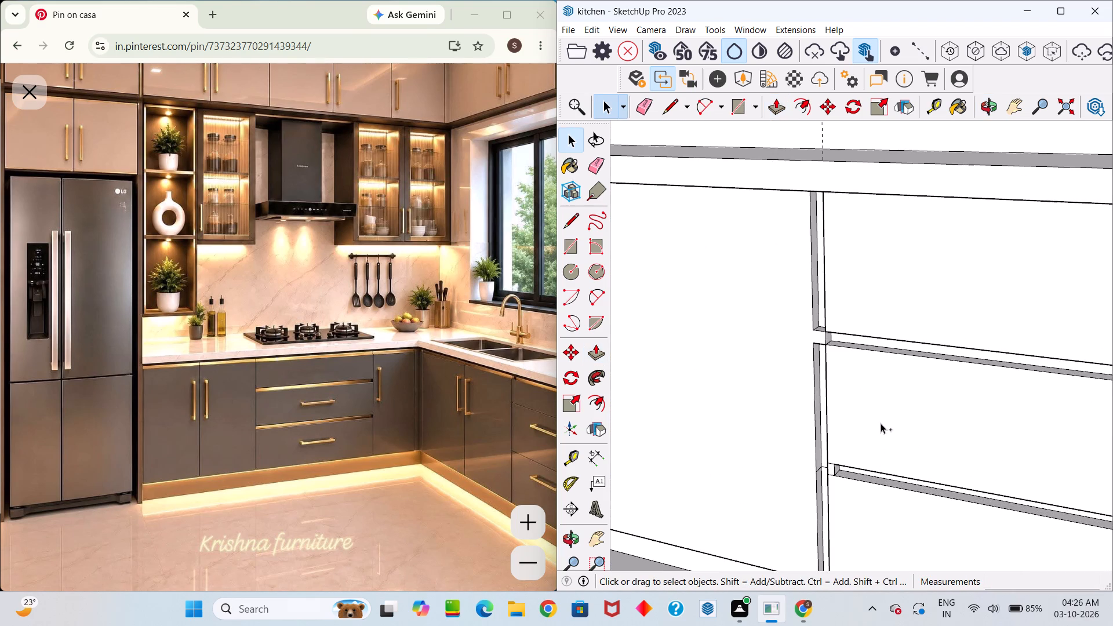
key(ctrl+z)
key(ctrl+z)
key(ctrl+z)
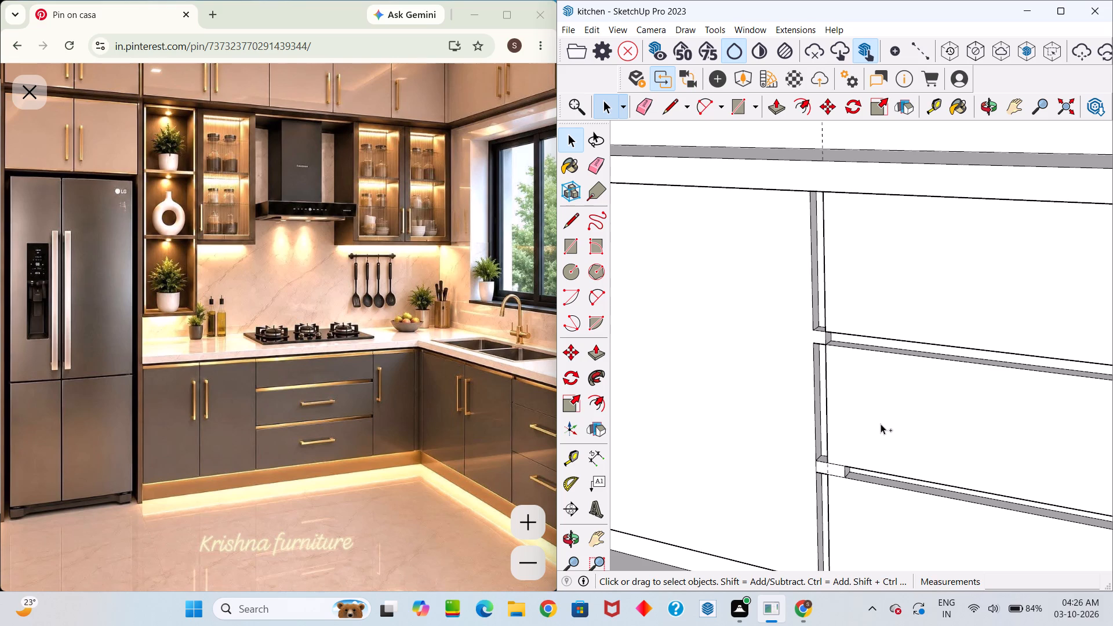
key(ctrl+z)
key(ctrl+z)
key(ctrl+z)
key(ctrl+z)
key(ctrl+z)
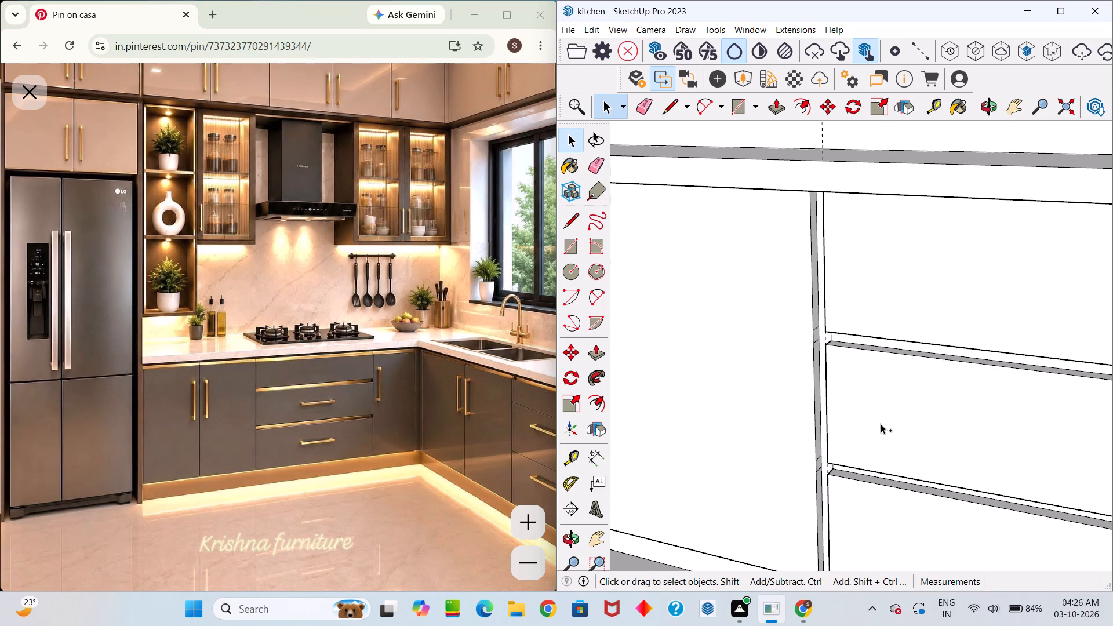
key(ctrl+z)
key(ctrl+z)
key(ctrl+z)
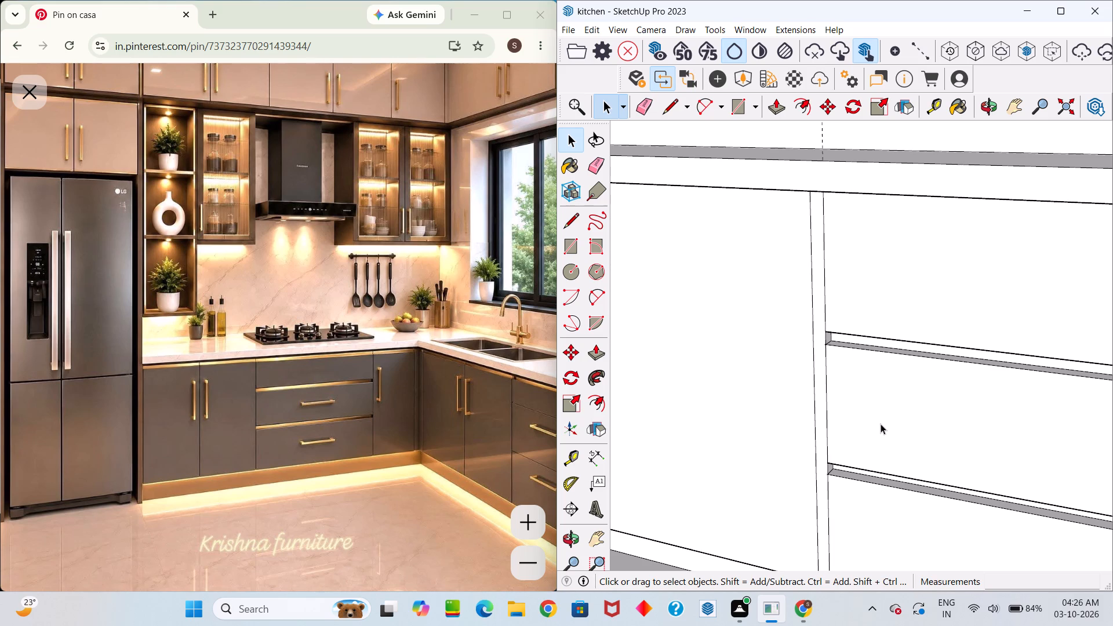
Push the full-height vertical strip between the door and the drawer fronts inward 1".
middle_drag(805, 425, 976, 518)
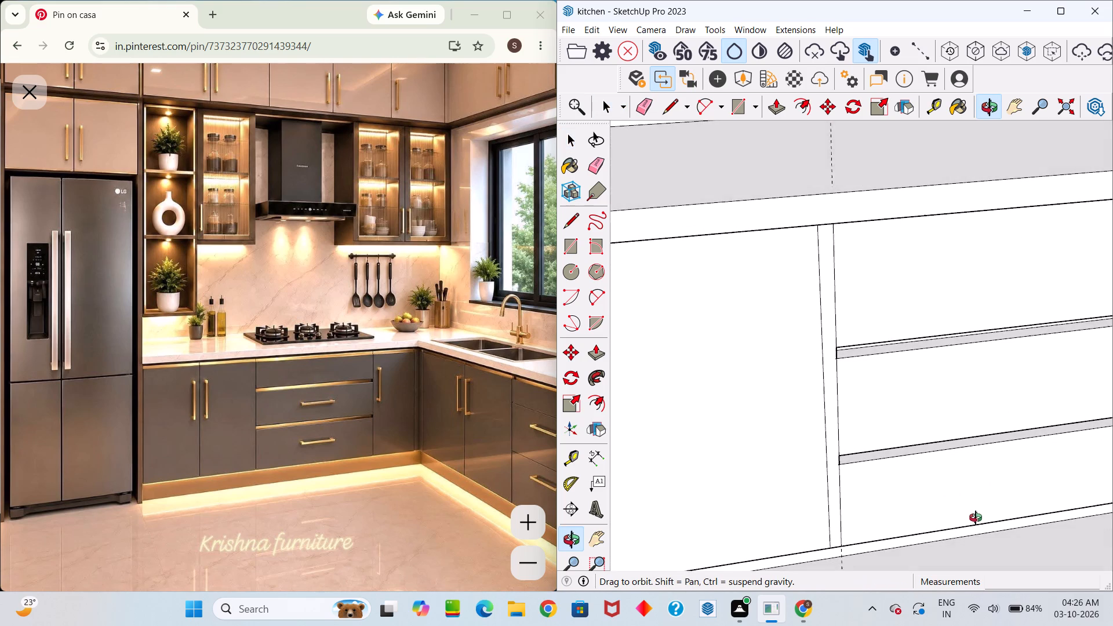
middle_drag(976, 518, 980, 515)
click(830, 358)
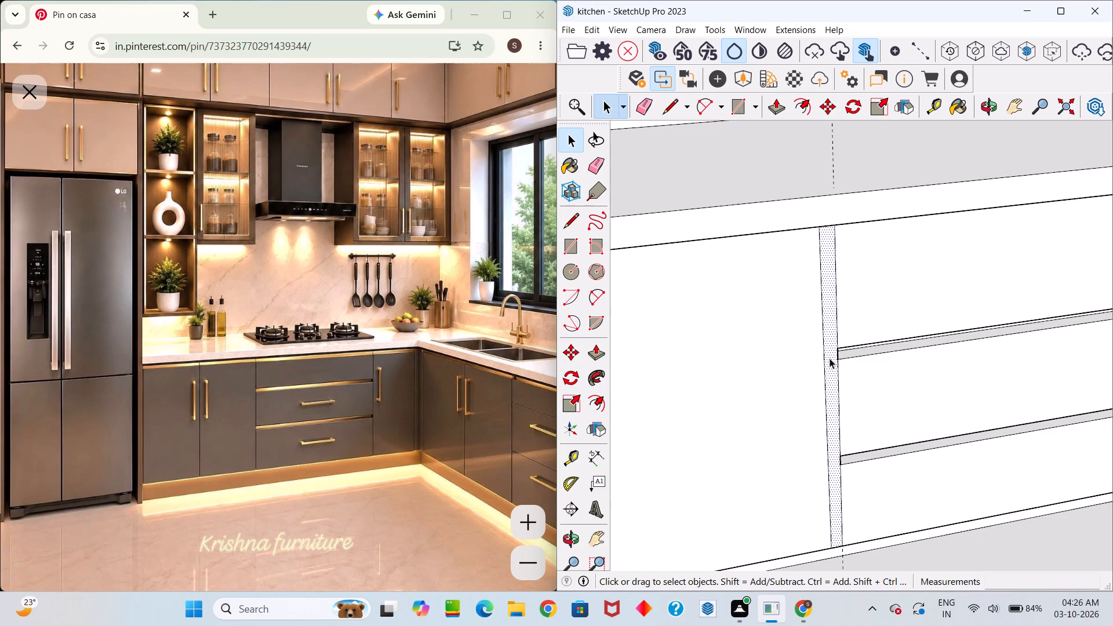
key(p)
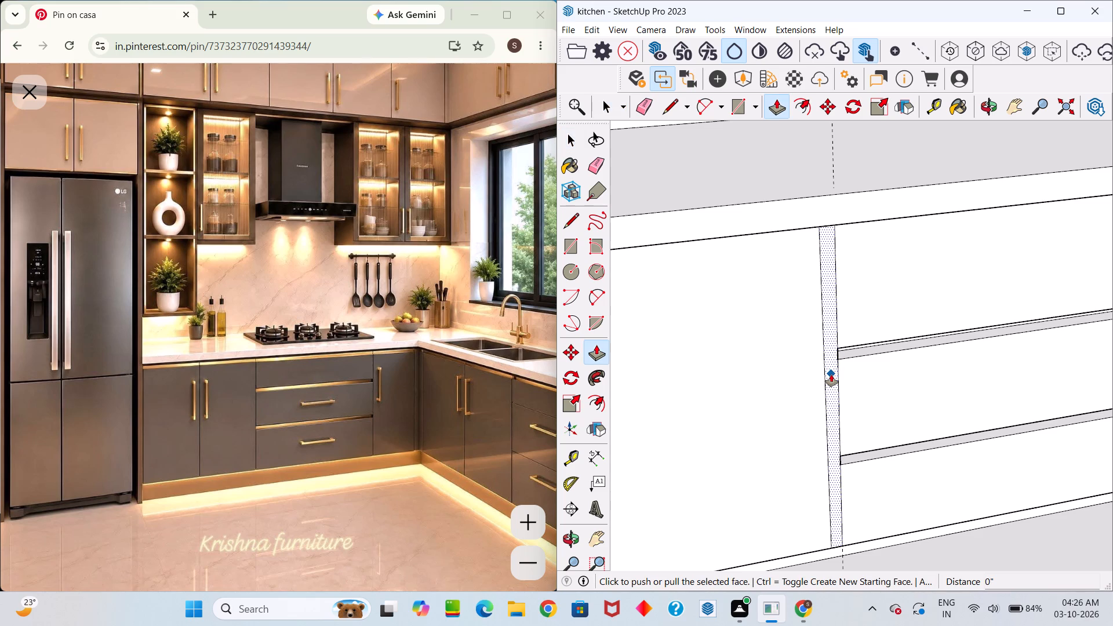
click(831, 374)
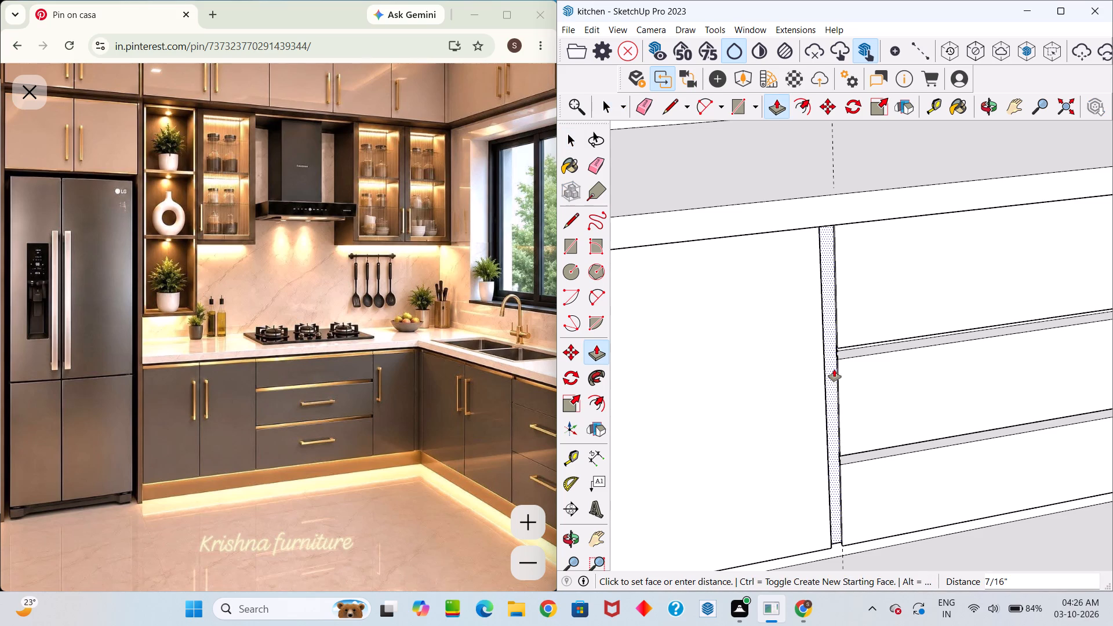
key(1)
key(Return)
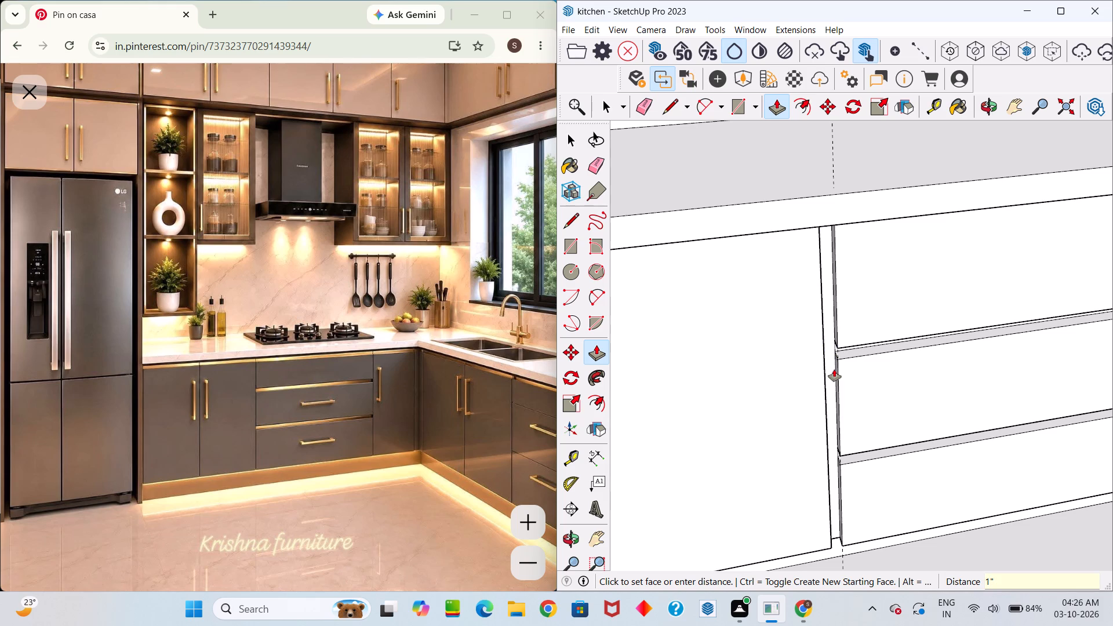
Draw a rectangle about 1" by 1" across the upper drawer gap's open end, where it meets the vertical groove.
scroll(885, 369, up, 10)
middle_drag(739, 357, 779, 368)
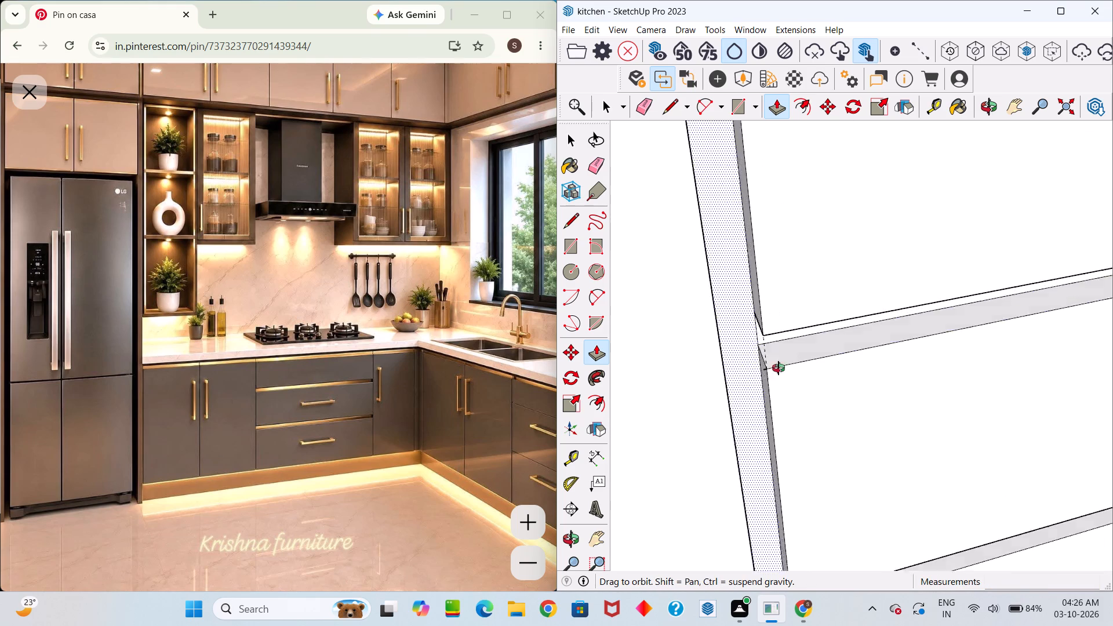
middle_drag(779, 368, 948, 343)
scroll(789, 371, up, 4)
middle_drag(784, 378, 770, 378)
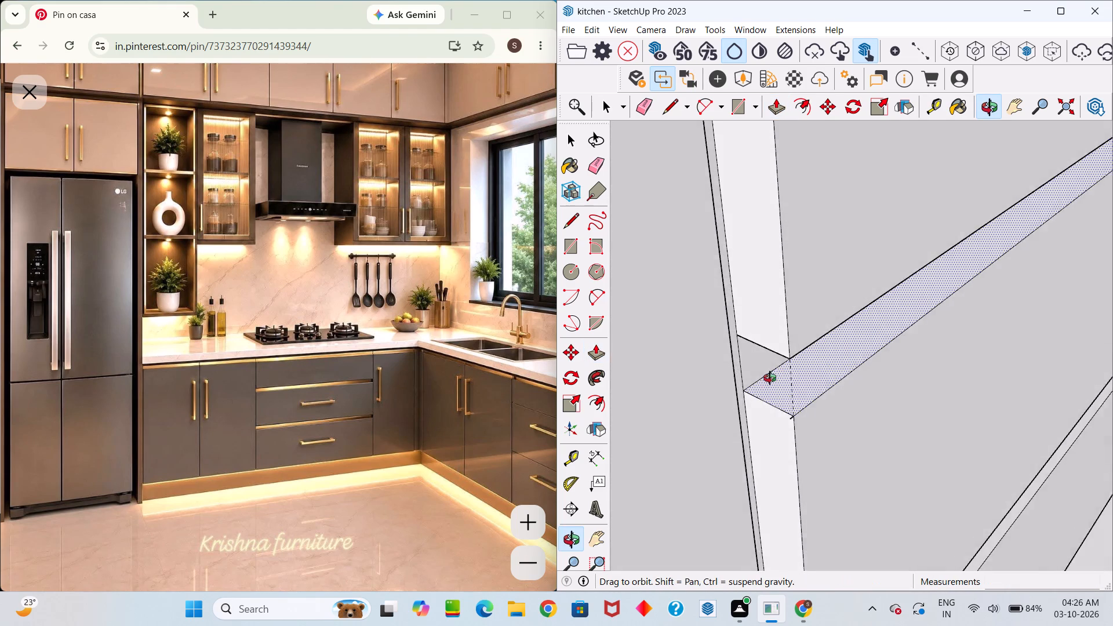
middle_drag(770, 378, 742, 345)
key(r)
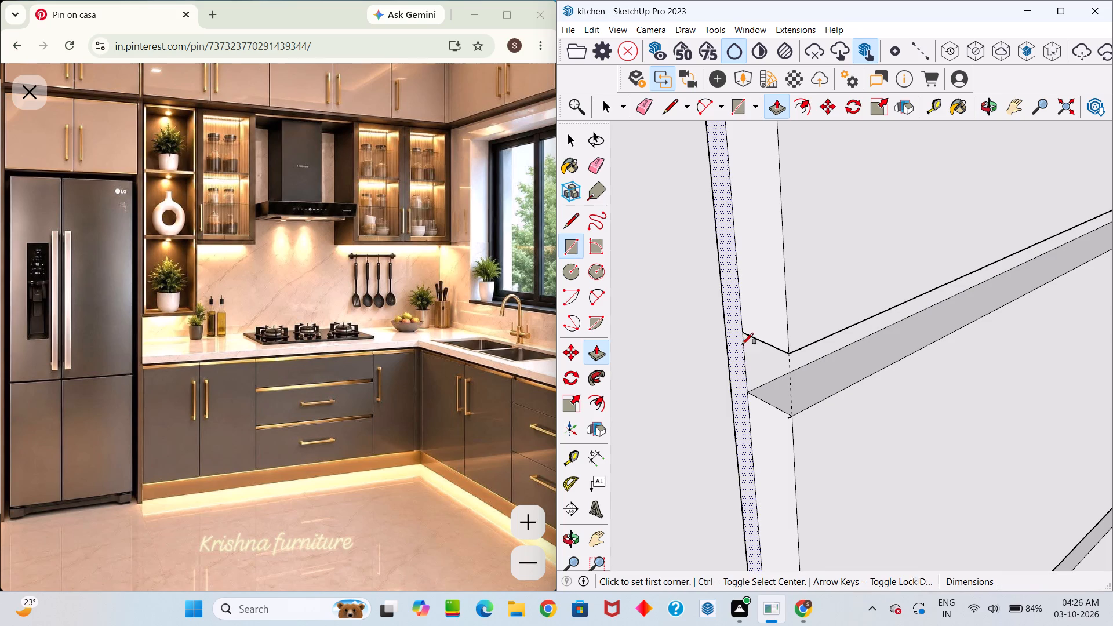
click(739, 336)
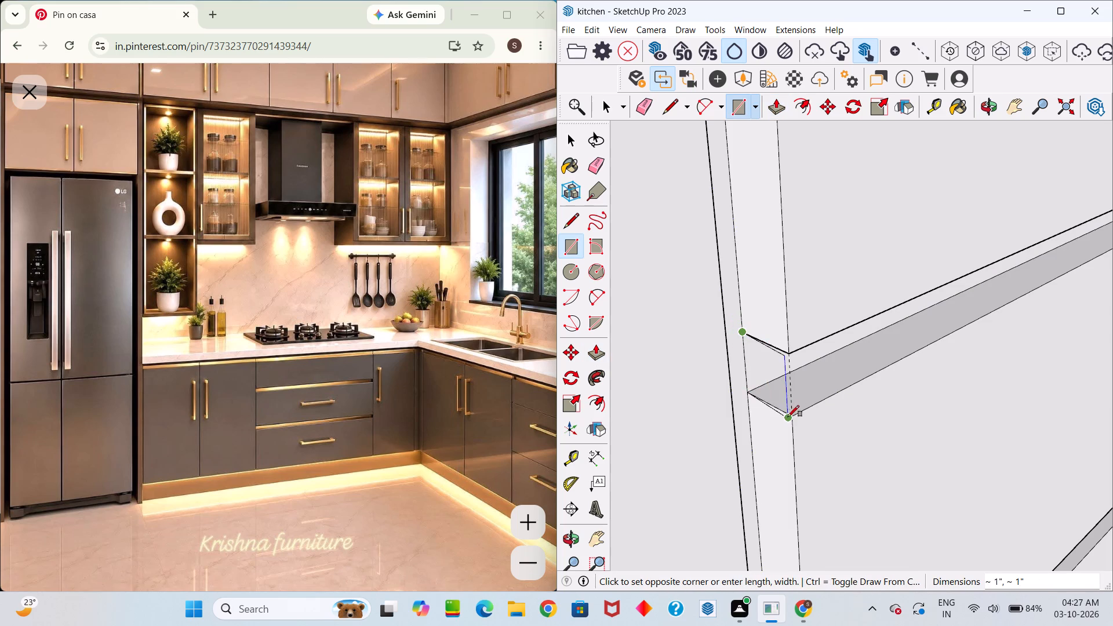
click(793, 413)
Draw a rectangle about 1" by 1" across the lower drawer gap's open end, where it meets the vertical groove.
scroll(798, 410, down, 9)
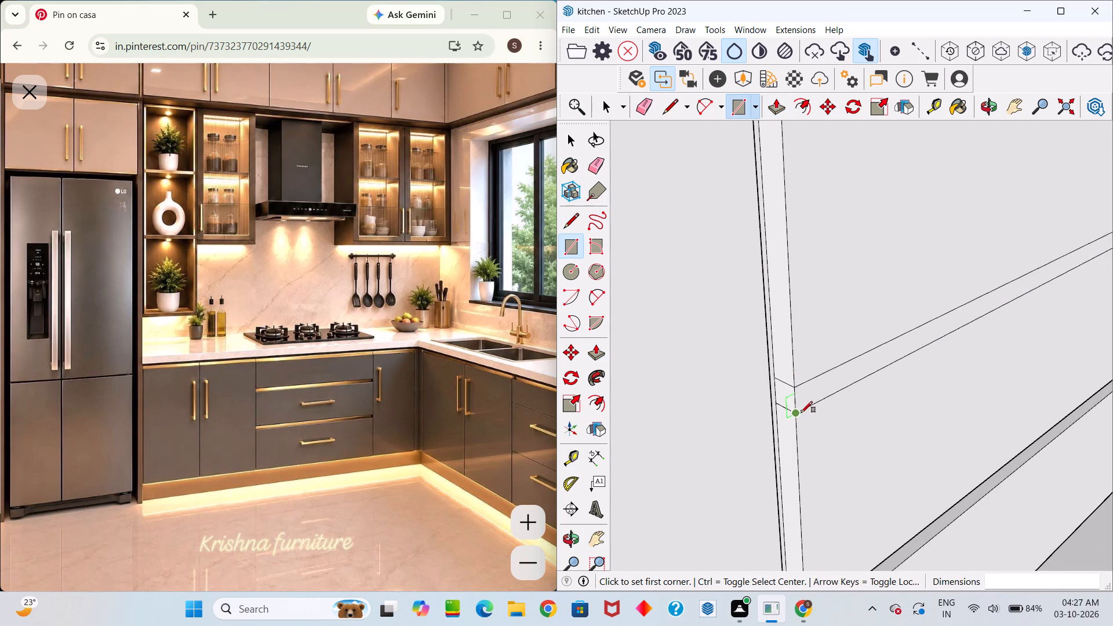
middle_drag(803, 410, 733, 375)
scroll(798, 434, down, 5)
middle_drag(944, 417, 778, 396)
scroll(848, 450, down, 5)
scroll(813, 524, up, 18)
scroll(825, 537, up, 6)
middle_drag(912, 475, 658, 452)
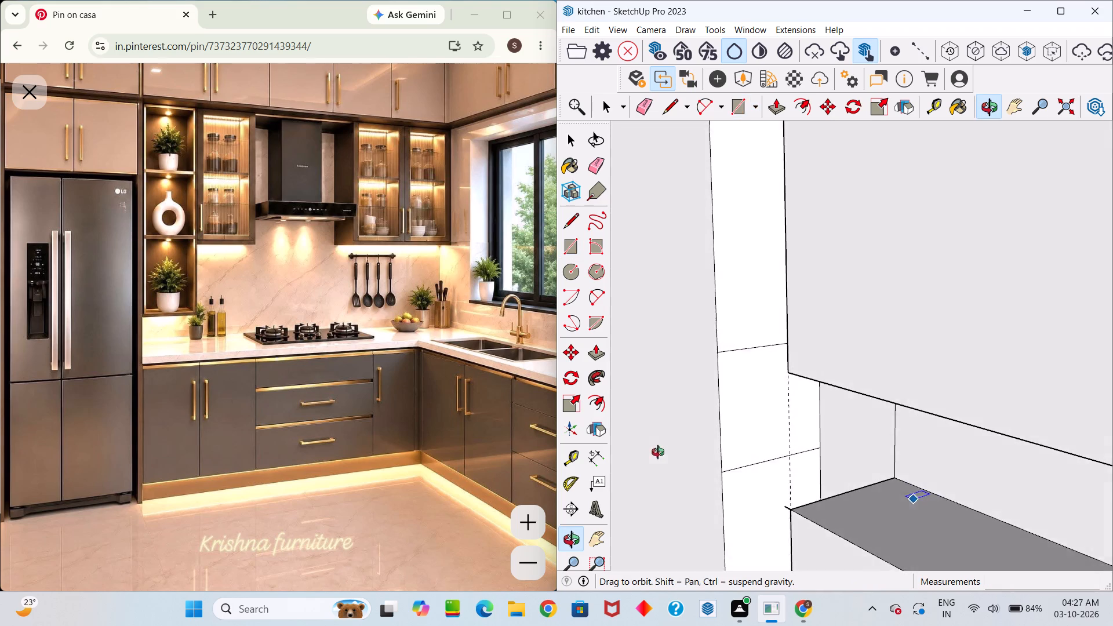
middle_drag(658, 452, 661, 451)
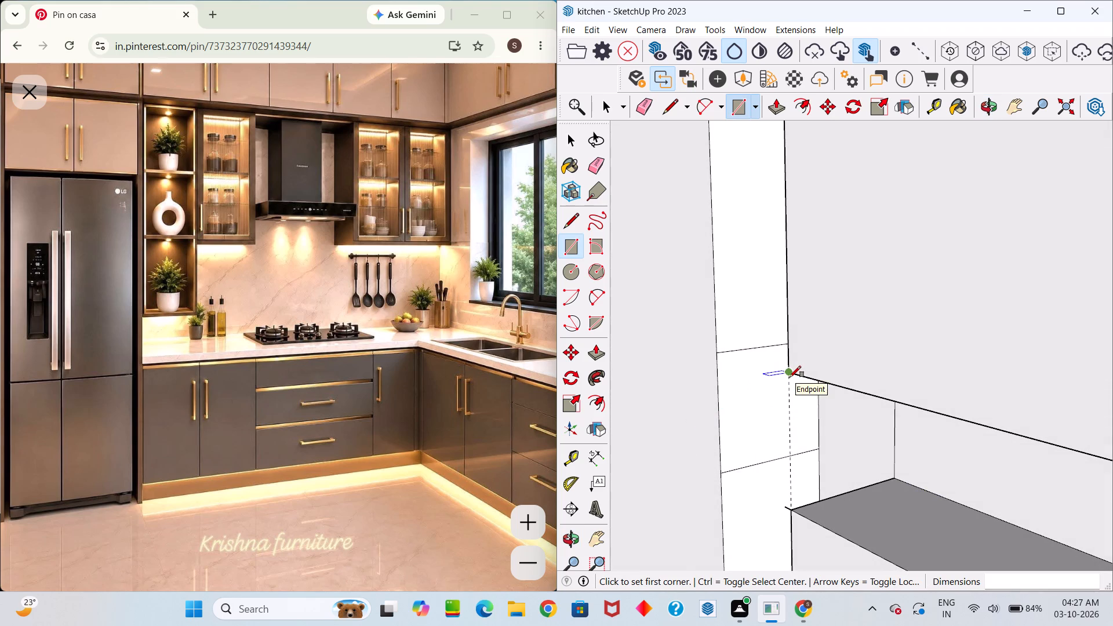
click(790, 377)
click(895, 481)
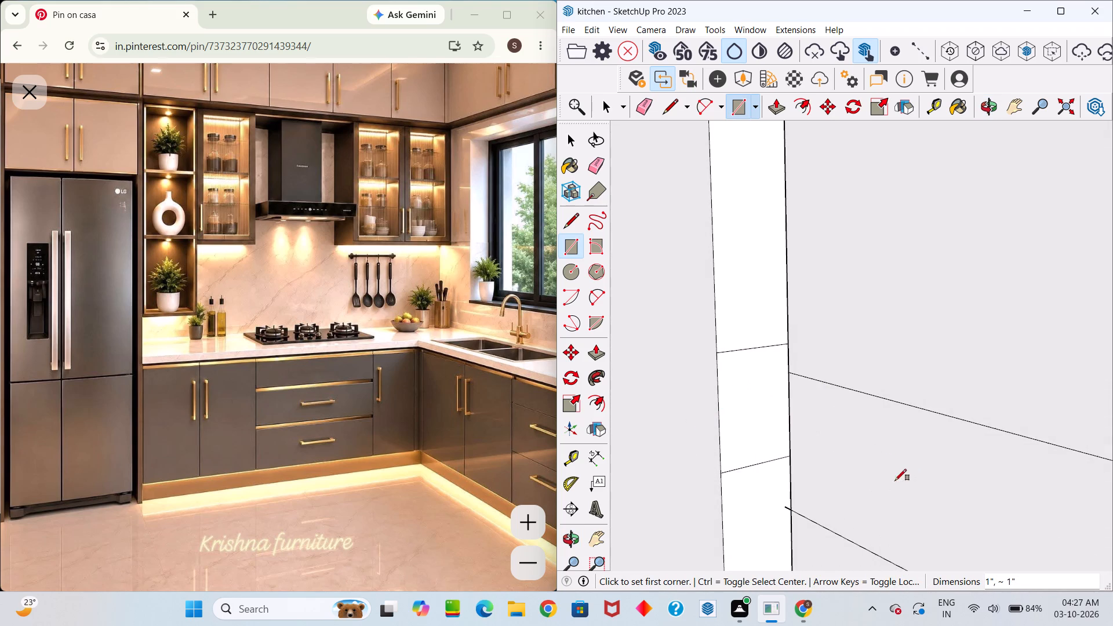
scroll(899, 483, down, 12)
key(space)
Push the front face of the lower drawer gap inward 0.4".
scroll(904, 497, down, 1)
middle_drag(910, 504, 940, 515)
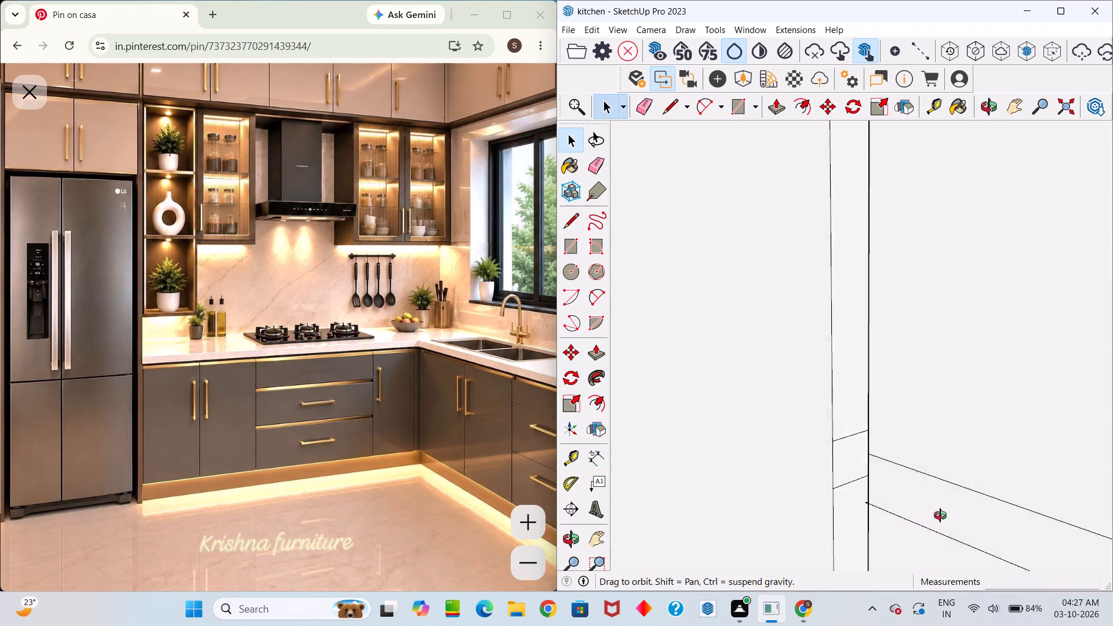
middle_drag(940, 515, 1083, 494)
click(1008, 482)
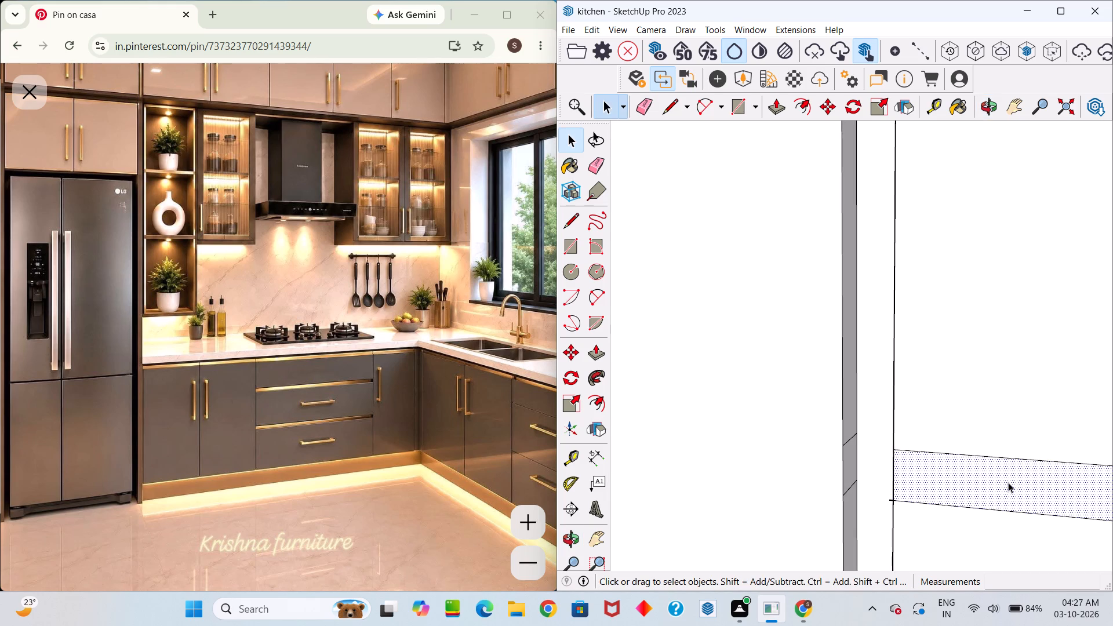
key(p)
click(1008, 482)
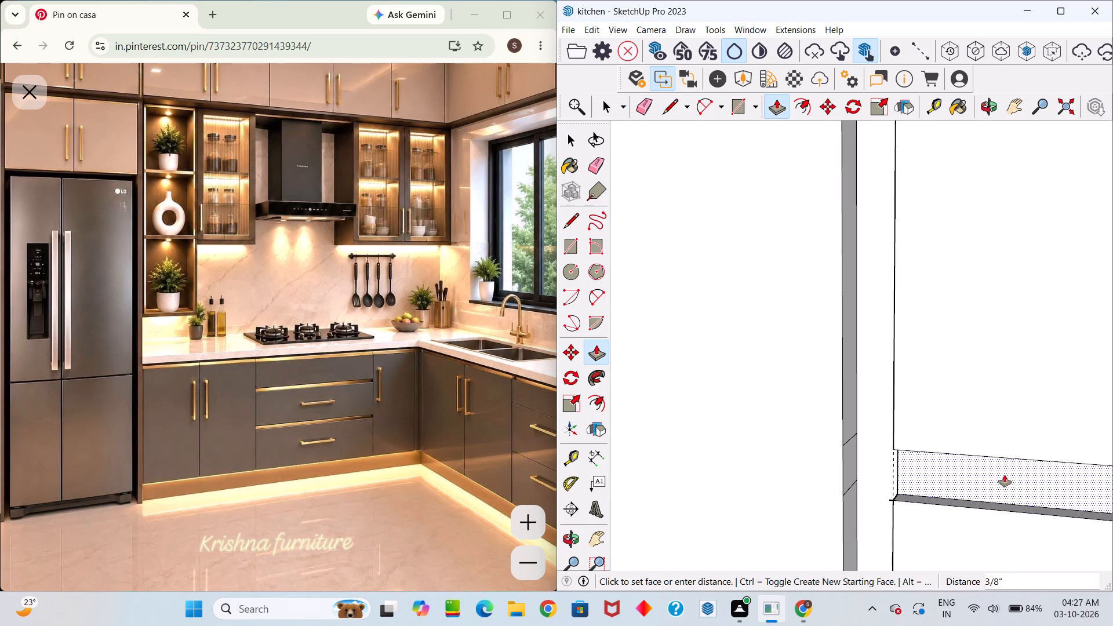
text(0.4)
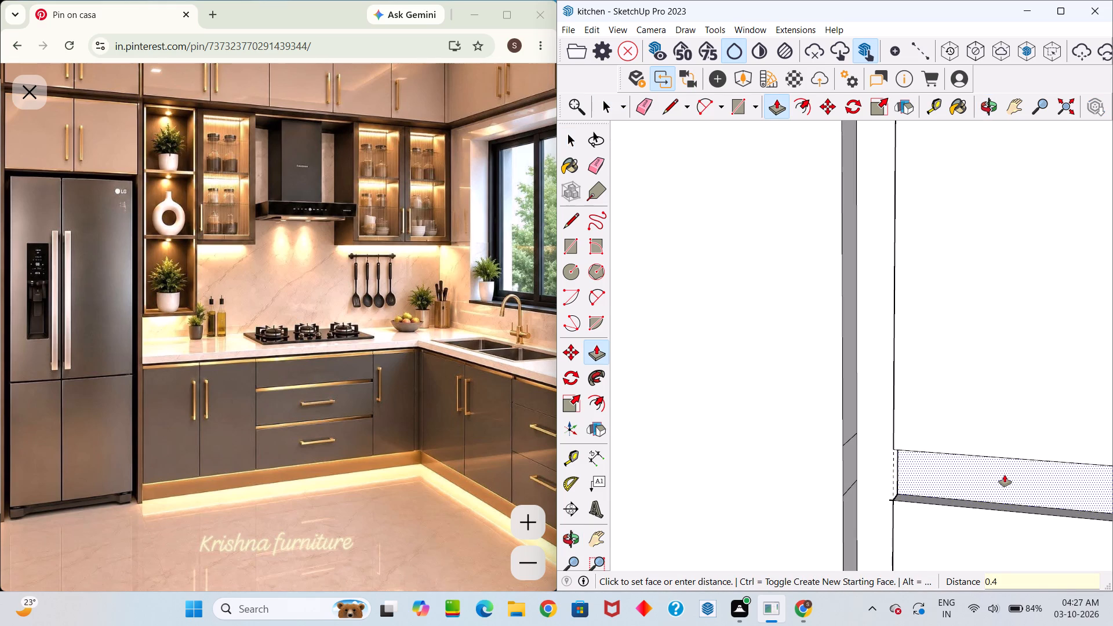
key(Return)
Repeat the same 0.4" inward push on the front face of the upper drawer gap.
scroll(879, 189, down, 6)
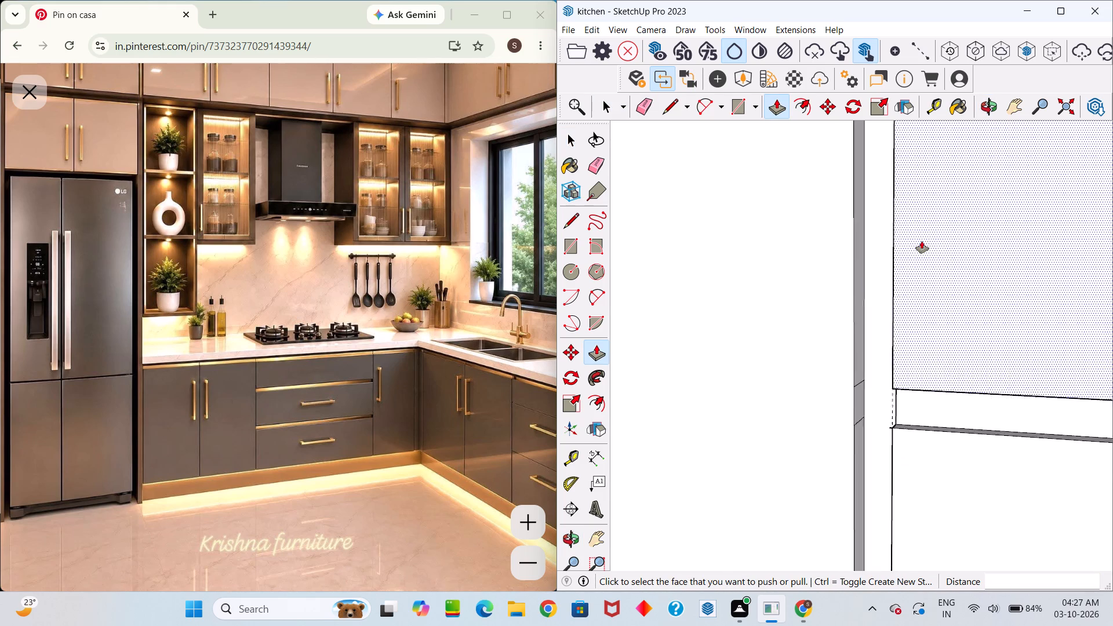
scroll(922, 241, down, 12)
middle_drag(920, 248, 934, 392)
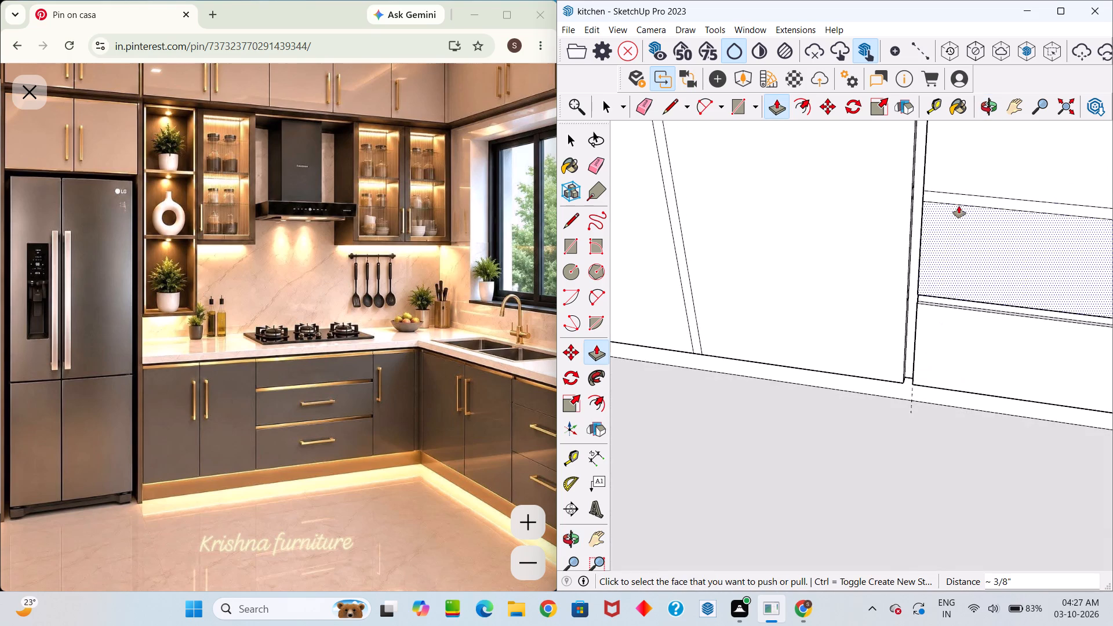
scroll(959, 205, up, 5)
double_click(972, 194)
Erase the leftover vertical edge closing the upper drawer gap's open end, where it meets the vertical groove.
middle_drag(922, 224, 1112, 260)
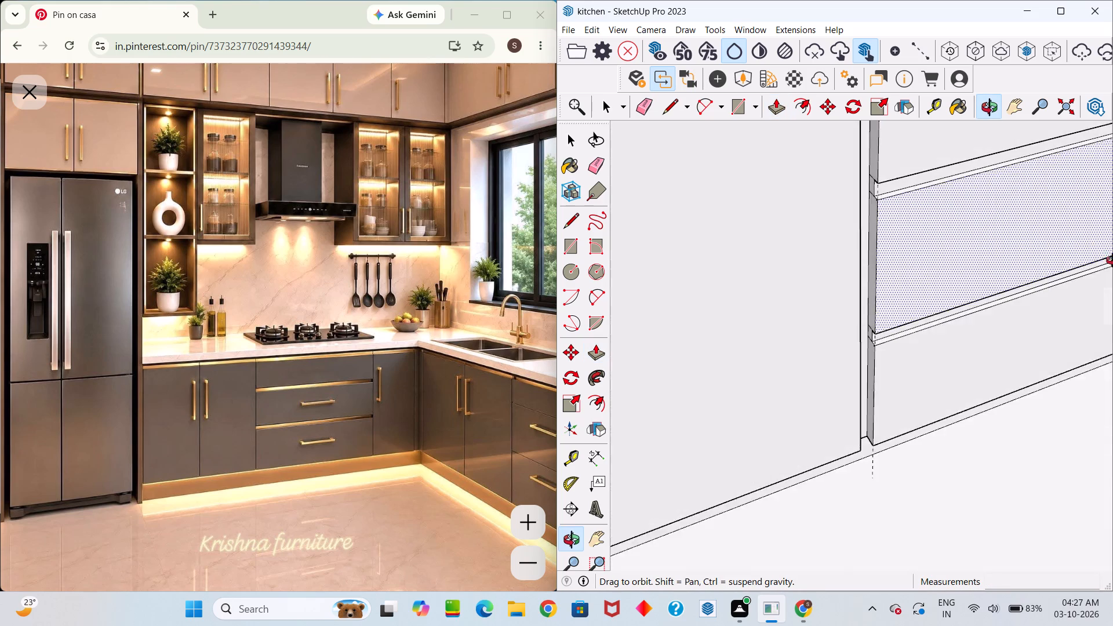
middle_drag(1112, 260, 1112, 228)
scroll(842, 195, up, 11)
key(e)
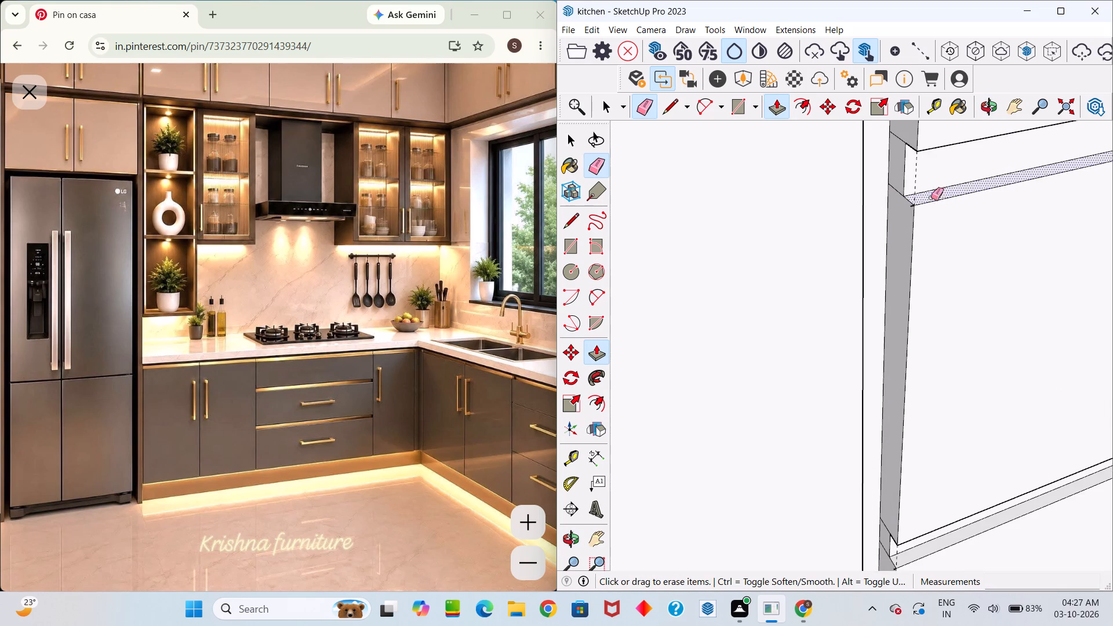
click(913, 172)
drag(917, 177, 918, 179)
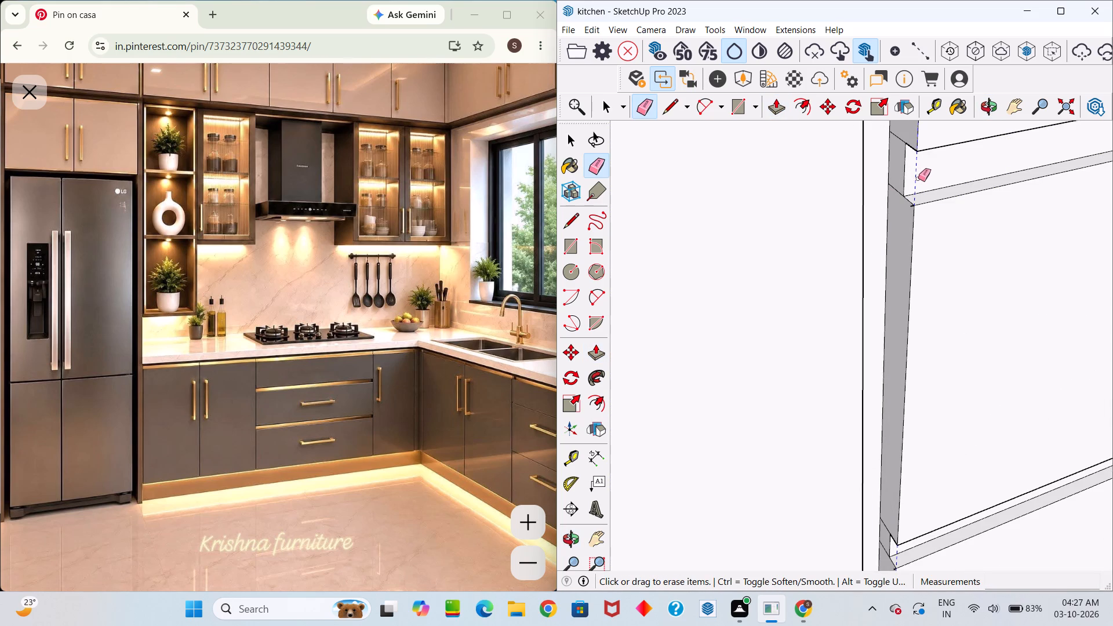
drag(918, 179, 923, 183)
scroll(919, 267, down, 5)
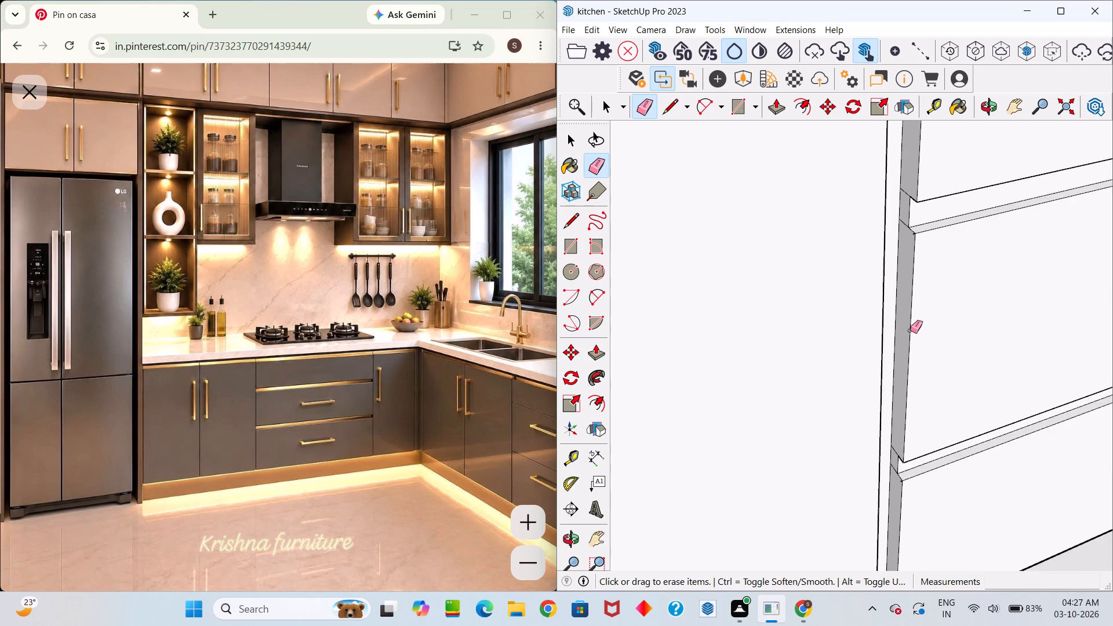
Erase the tiny edge stub at the lower drawer gap's end and the two edges crossing the vertical groove's opposite side wall.
scroll(942, 376, up, 4)
middle_drag(901, 447, 784, 356)
scroll(784, 356, up, 1)
scroll(798, 358, down, 10)
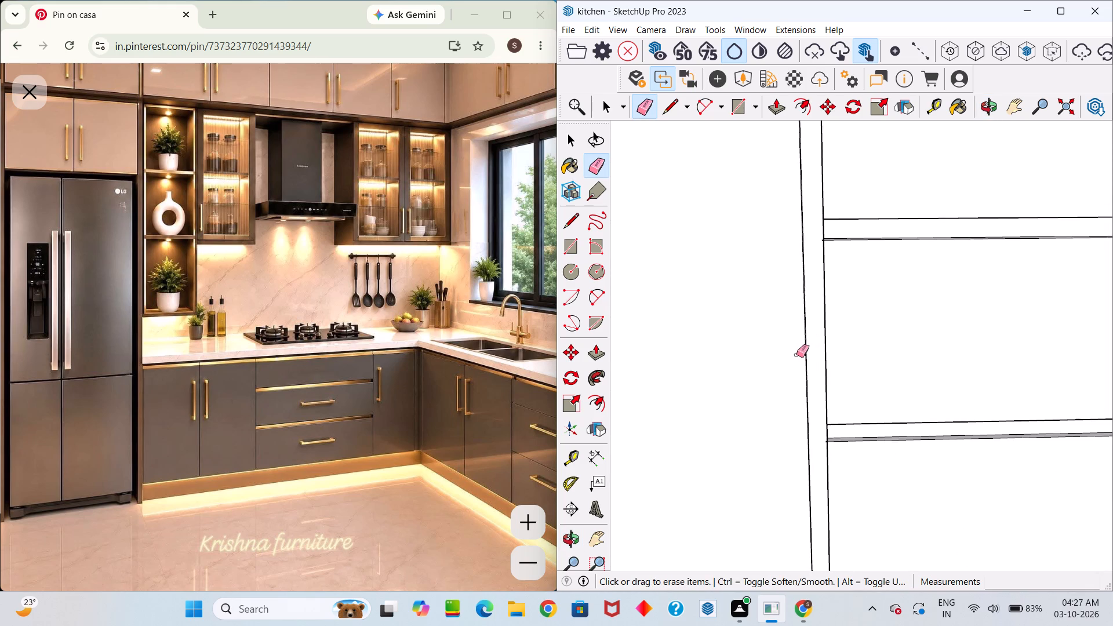
middle_drag(823, 358, 644, 341)
scroll(740, 432, up, 5)
scroll(842, 448, up, 3)
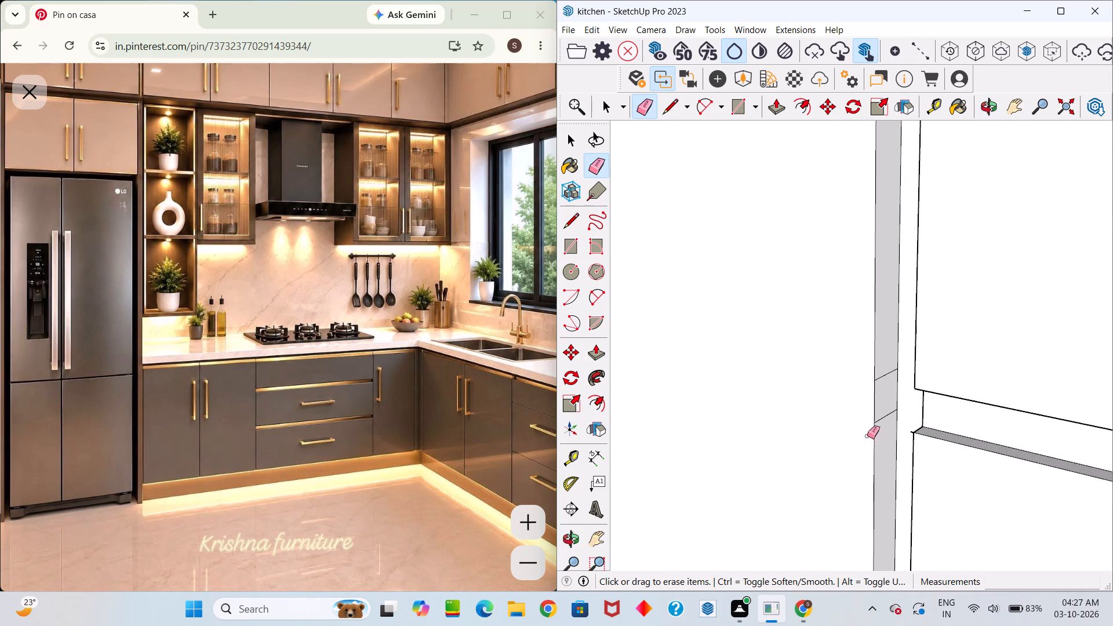
scroll(916, 410, up, 11)
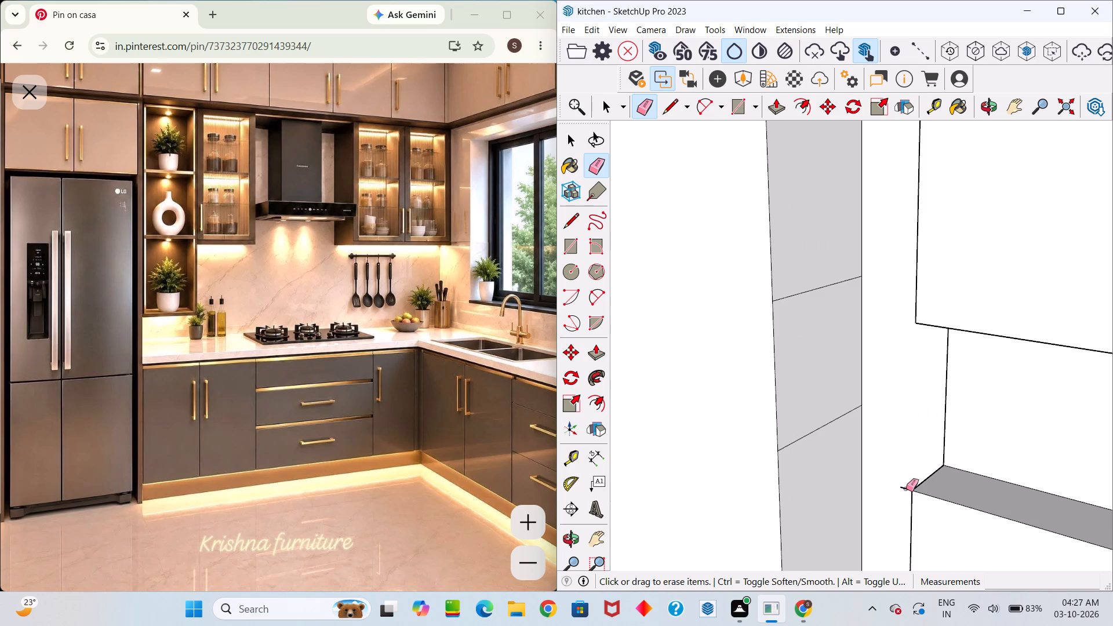
click(906, 489)
drag(817, 276, 830, 454)
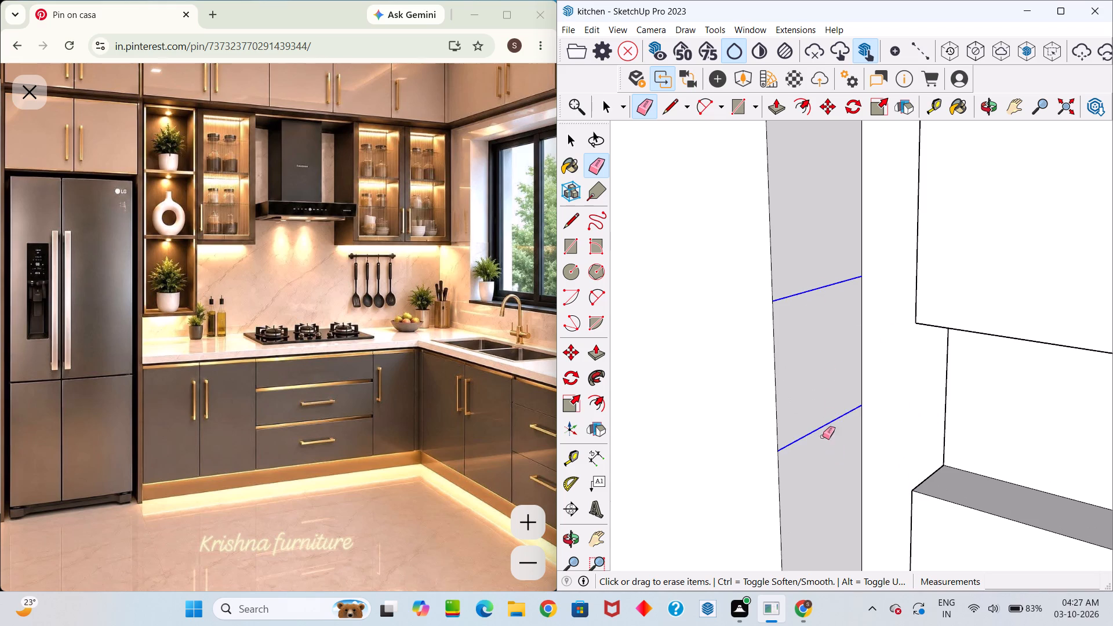
Erase the two leftover edges crossing the vertical groove's side wall opposite the upper drawer gap.
scroll(834, 315, down, 20)
scroll(834, 315, down, 10)
middle_drag(828, 312, 830, 430)
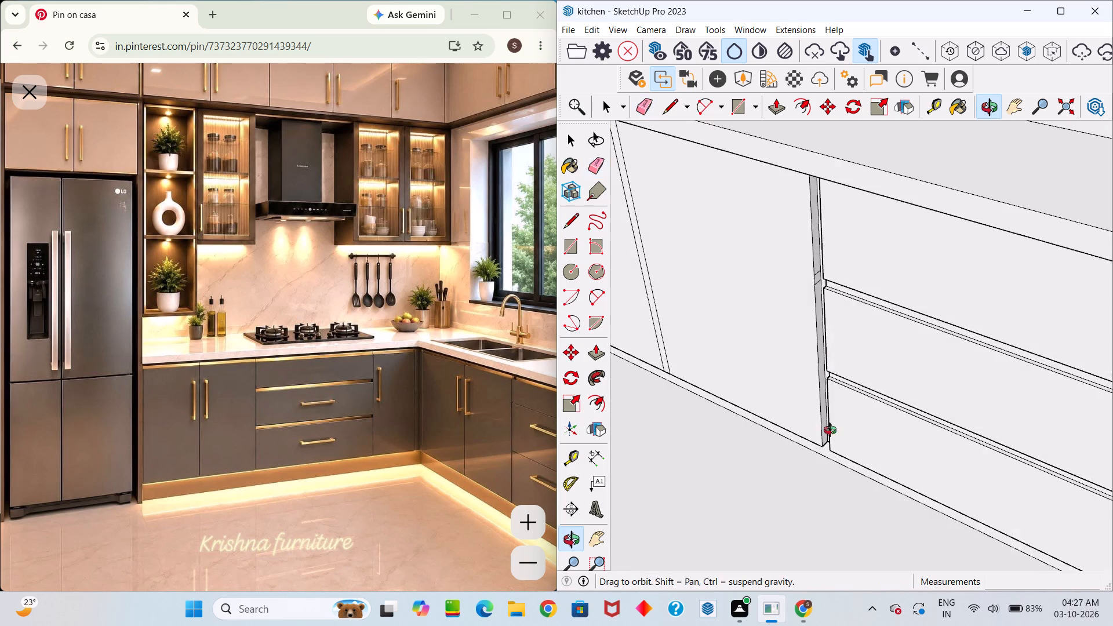
middle_drag(830, 430, 828, 406)
scroll(825, 262, up, 12)
scroll(813, 271, down, 1)
scroll(812, 287, up, 9)
drag(808, 280, 817, 355)
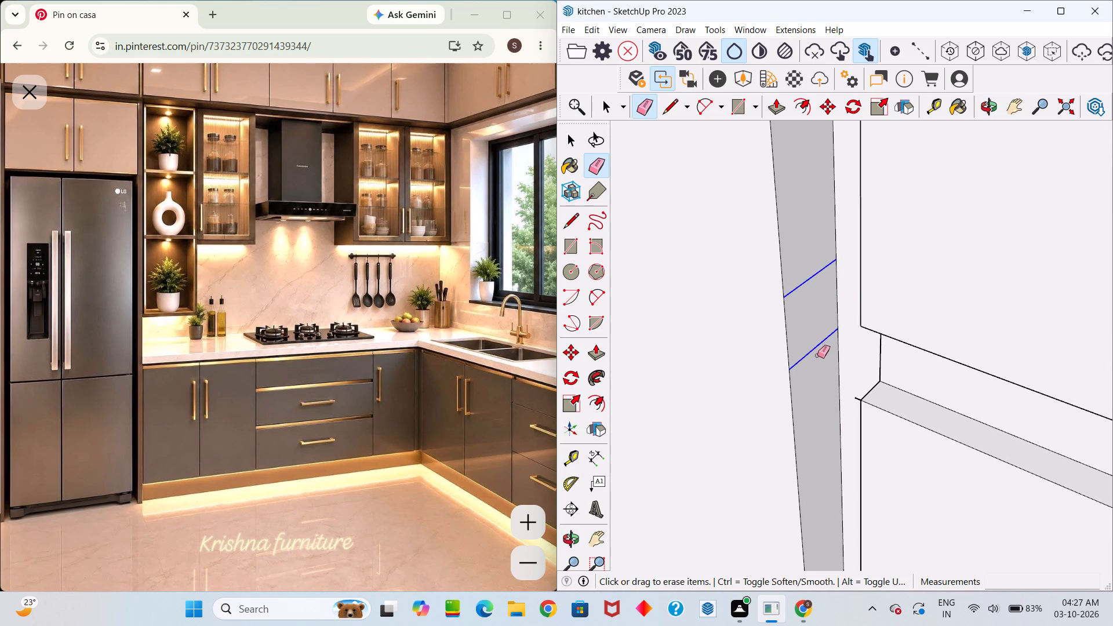
drag(817, 355, 817, 365)
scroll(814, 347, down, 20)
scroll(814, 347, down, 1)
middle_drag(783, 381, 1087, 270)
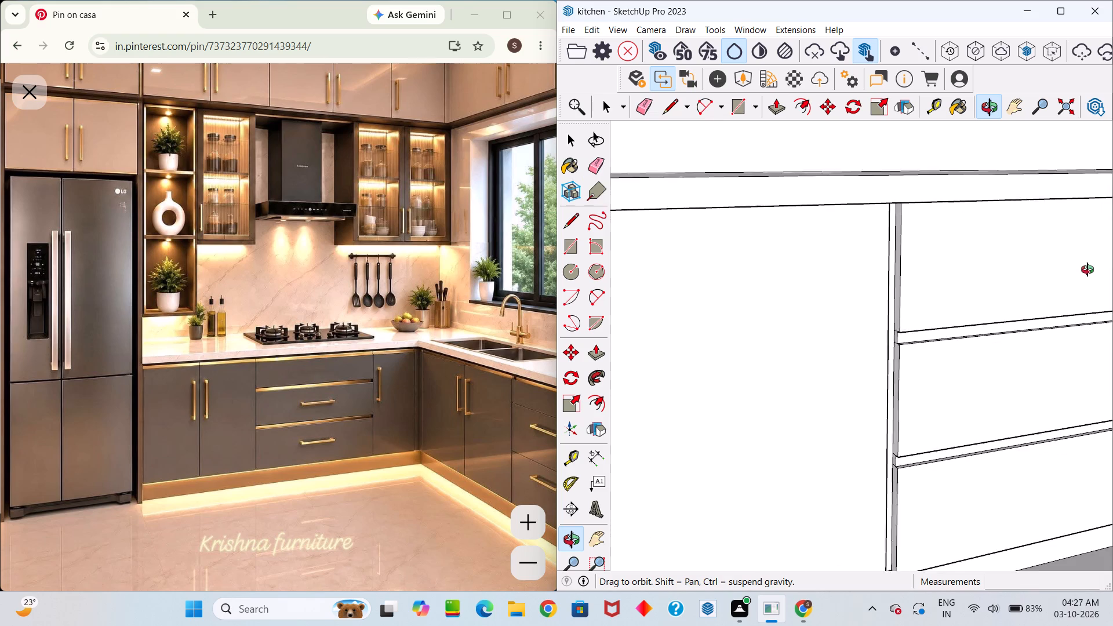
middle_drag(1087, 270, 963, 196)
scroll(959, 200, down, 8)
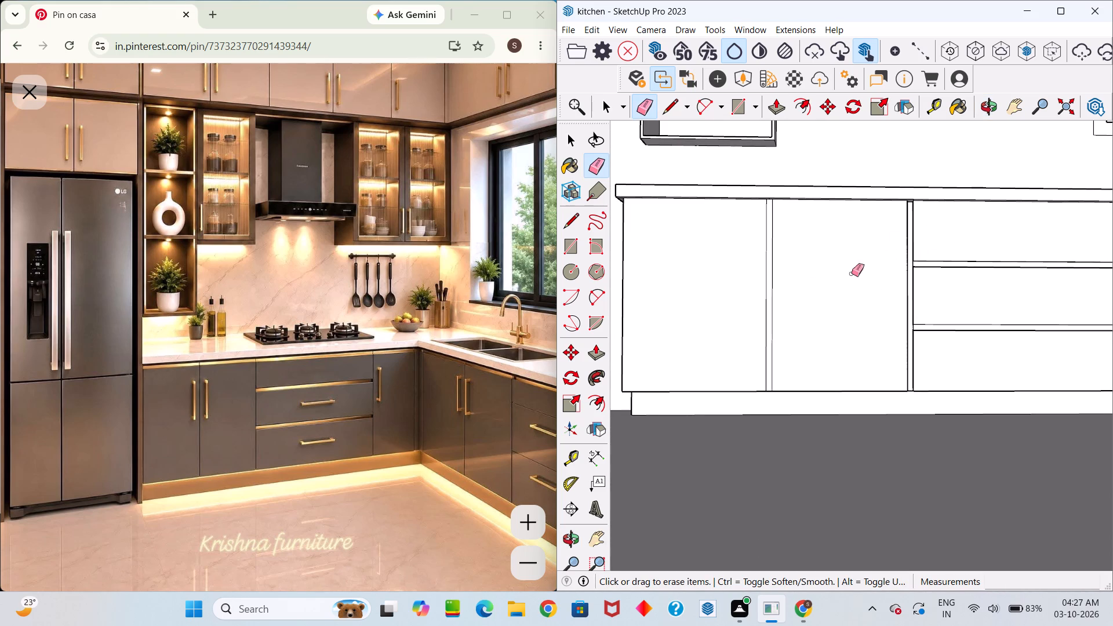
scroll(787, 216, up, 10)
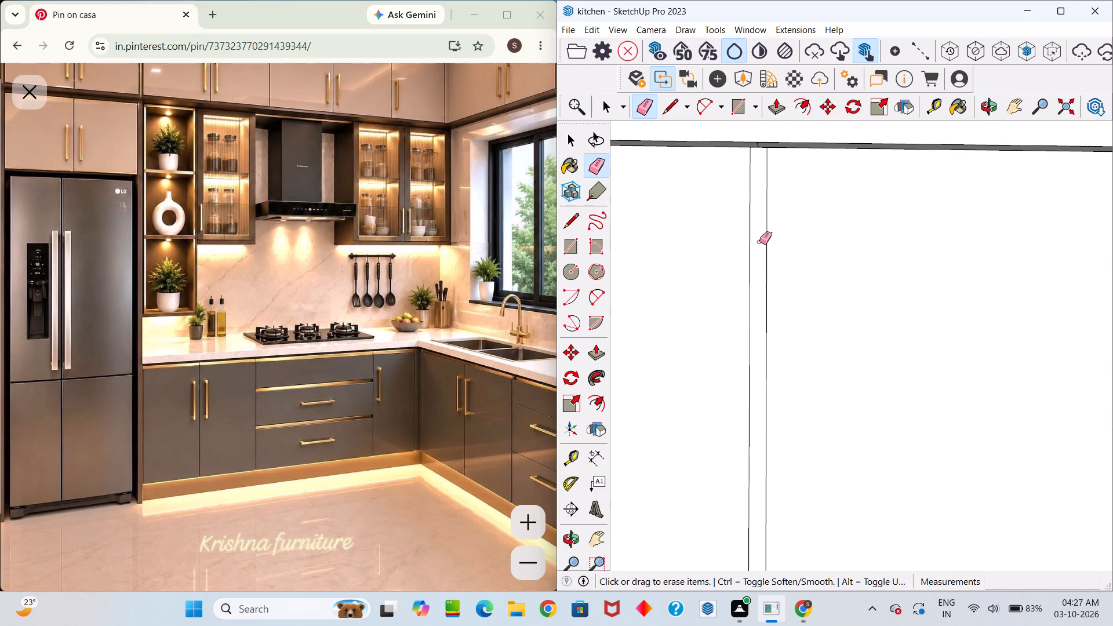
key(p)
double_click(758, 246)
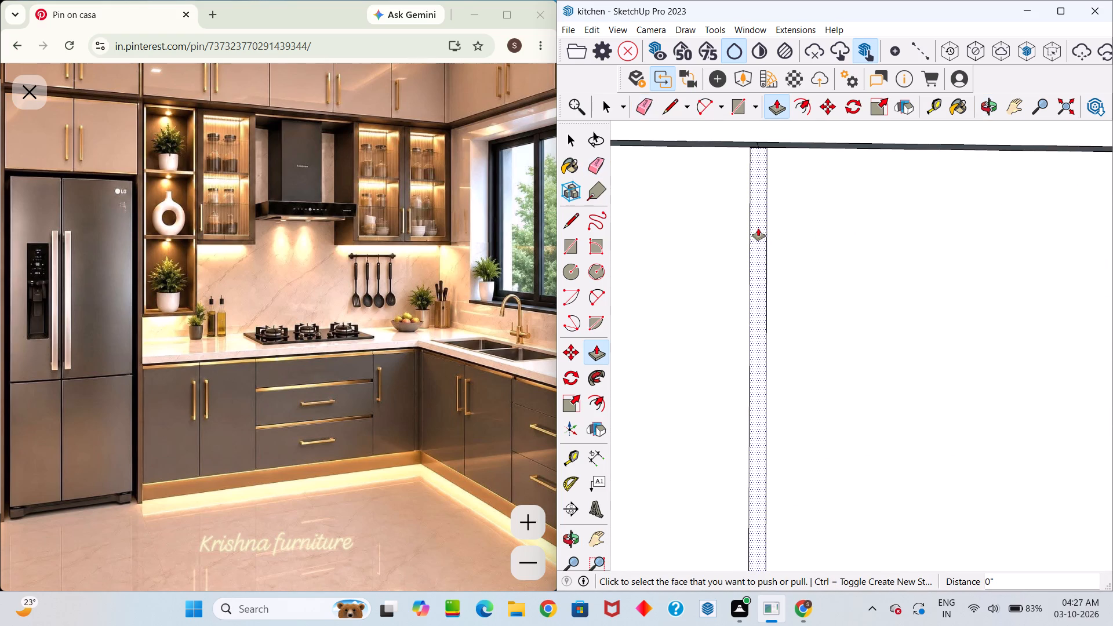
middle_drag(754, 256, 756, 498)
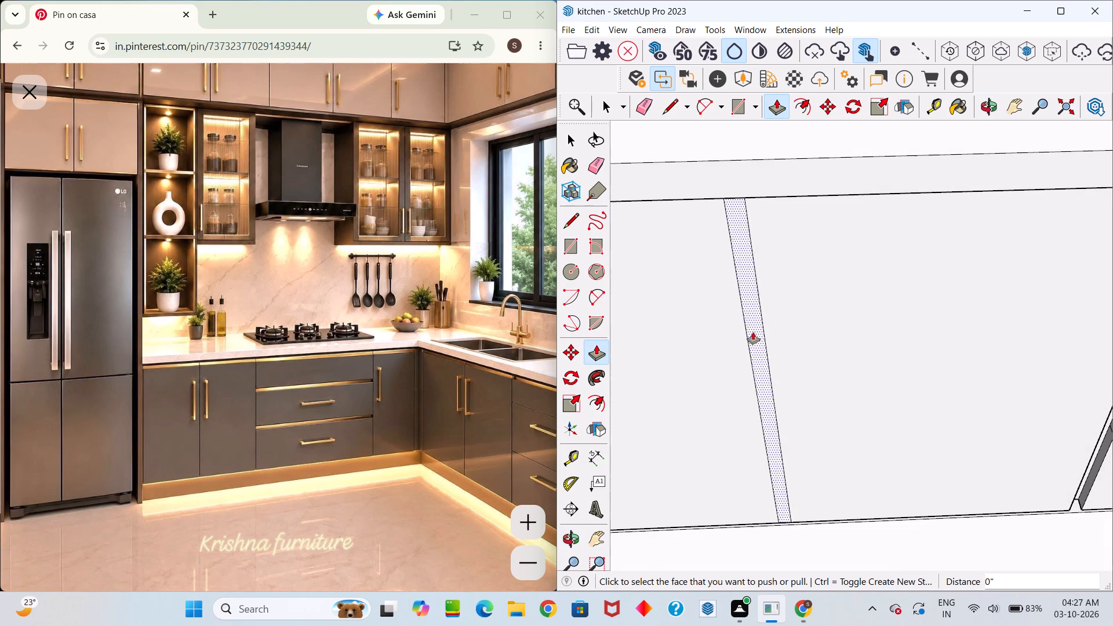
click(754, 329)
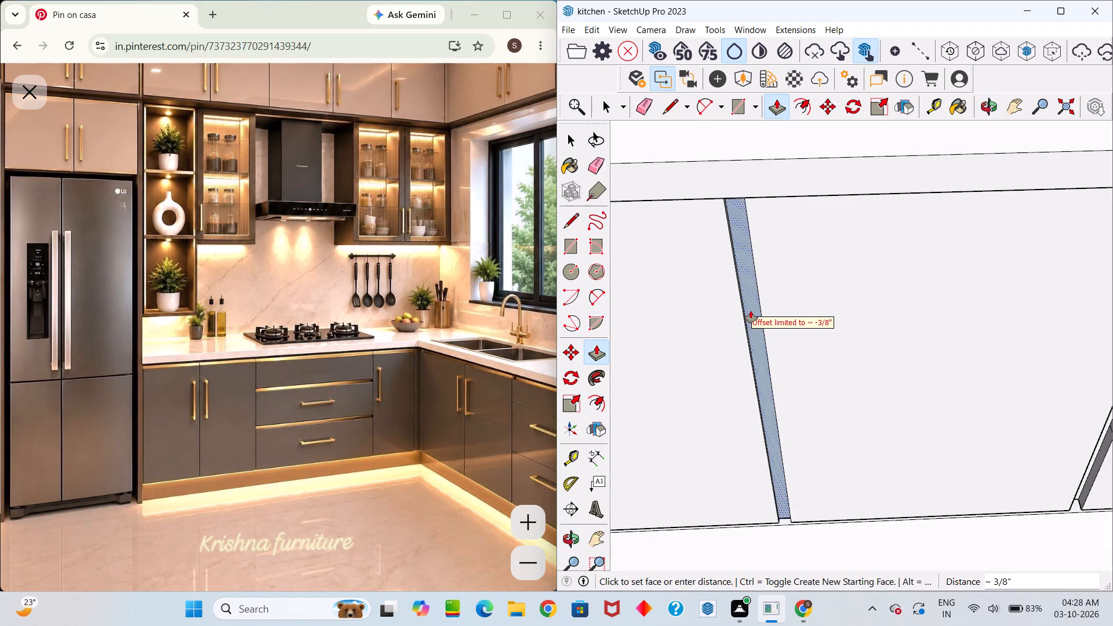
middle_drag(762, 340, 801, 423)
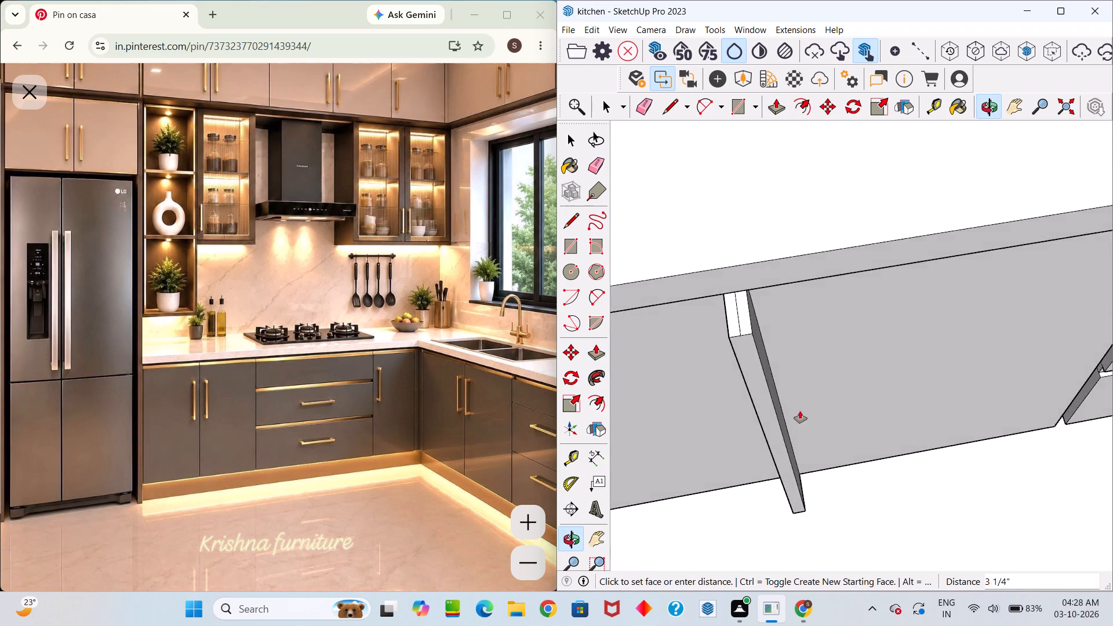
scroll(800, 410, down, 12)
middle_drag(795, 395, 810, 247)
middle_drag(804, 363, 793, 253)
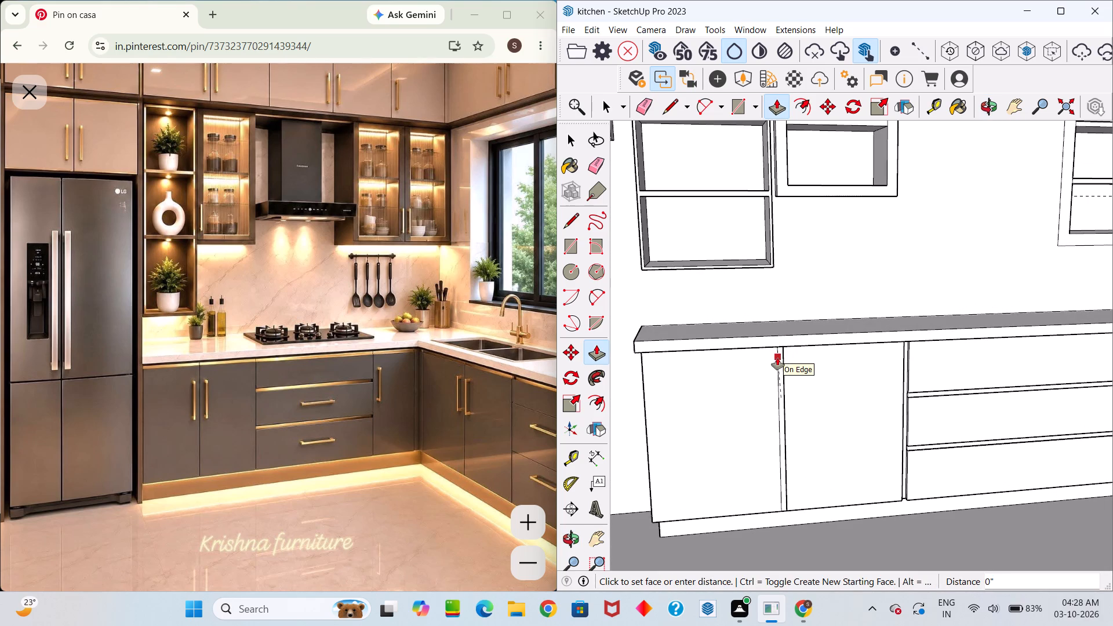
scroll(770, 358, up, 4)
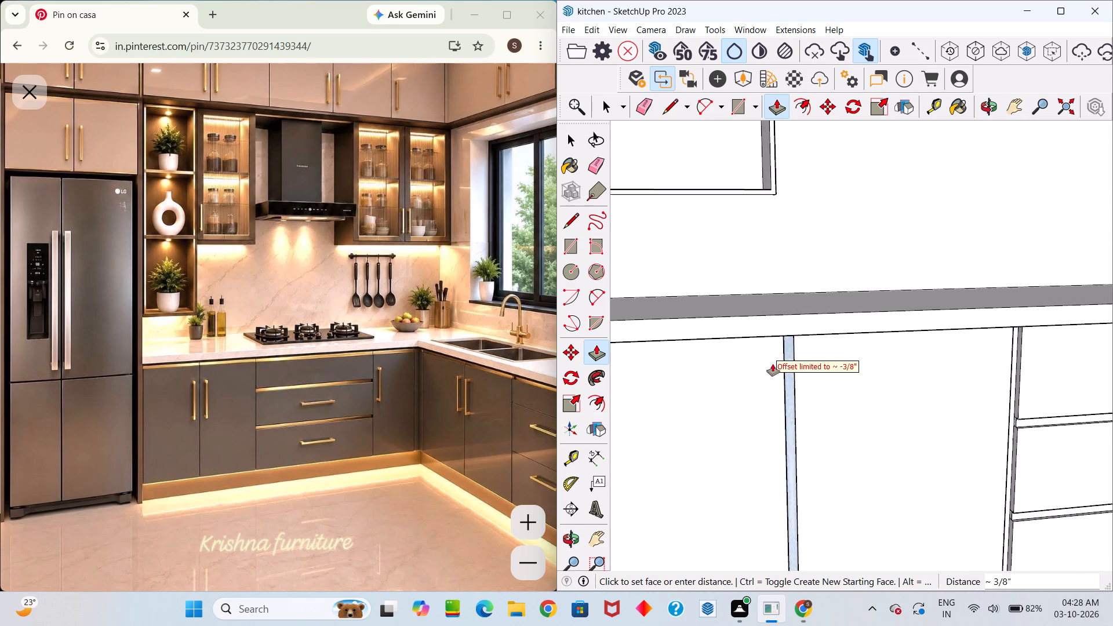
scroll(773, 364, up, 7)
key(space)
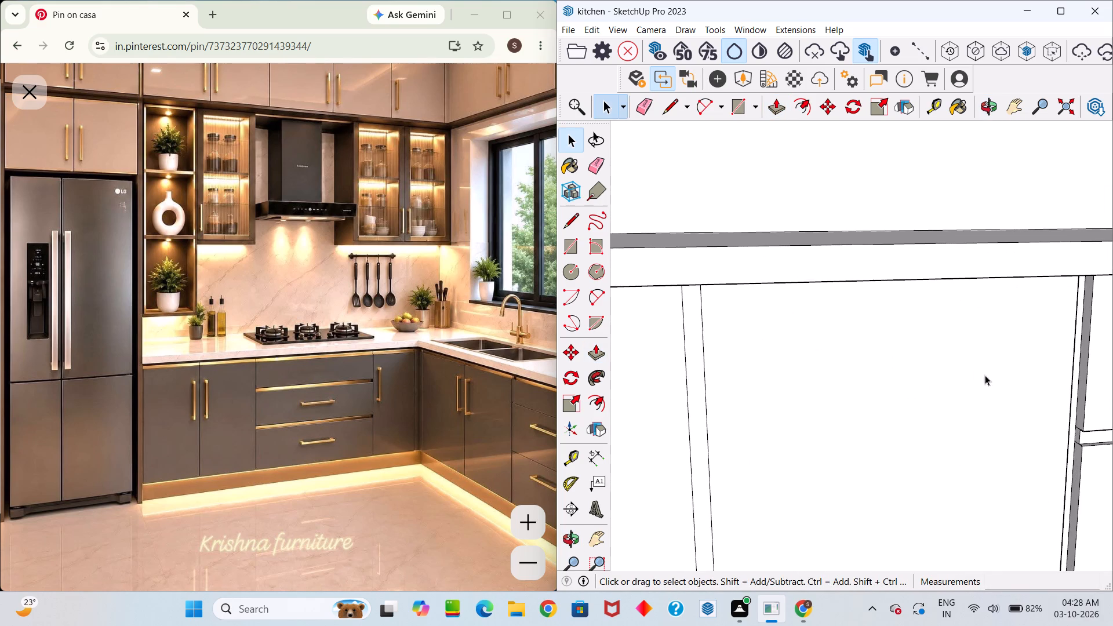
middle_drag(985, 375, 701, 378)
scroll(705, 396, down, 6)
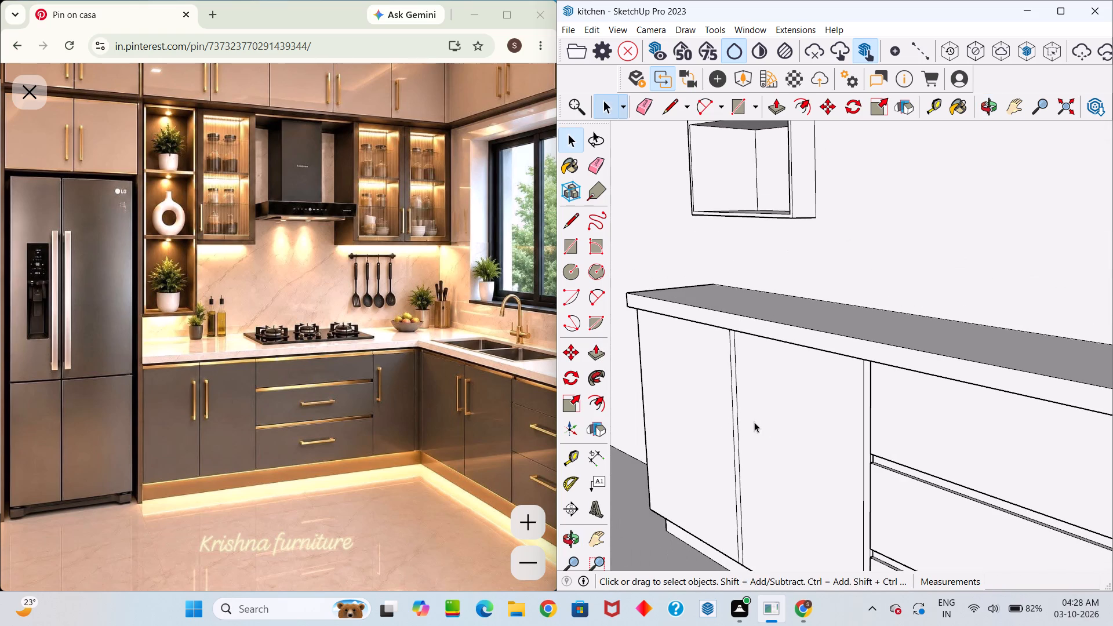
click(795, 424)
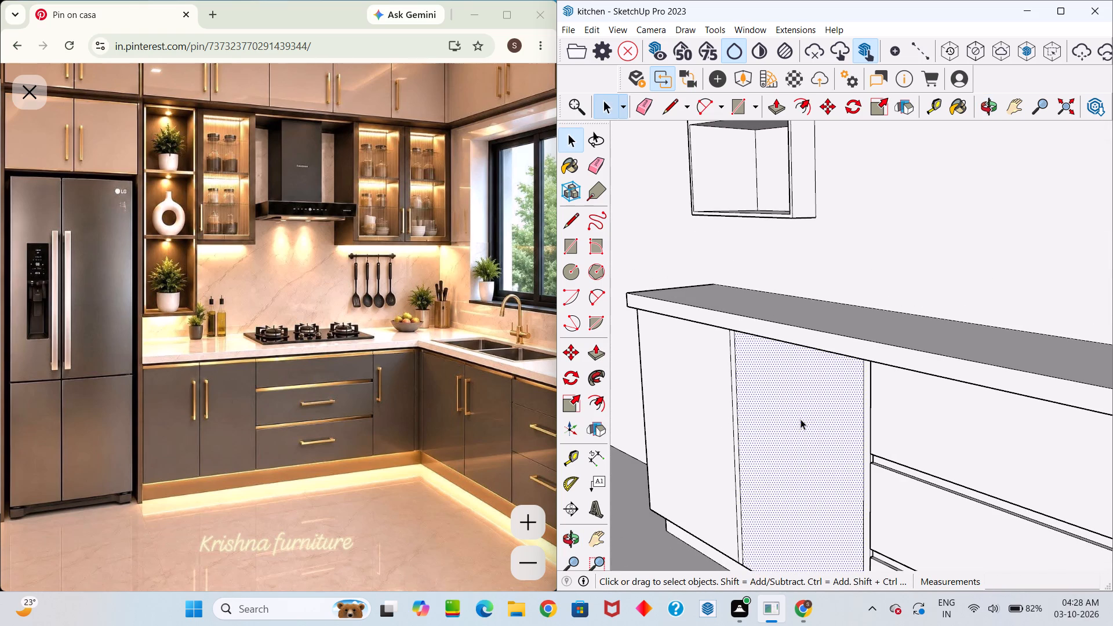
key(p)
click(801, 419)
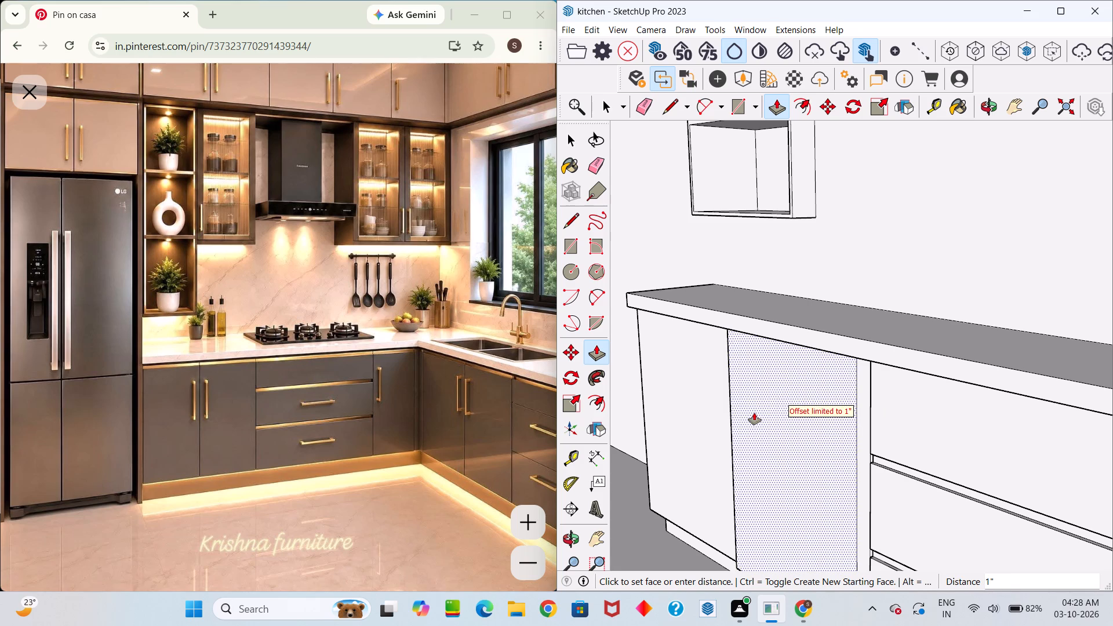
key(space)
Pull the front face of the base cabinet door beside the drawers outward 1".
scroll(753, 413, down, 1)
middle_drag(753, 413, 998, 362)
middle_drag(993, 367, 909, 494)
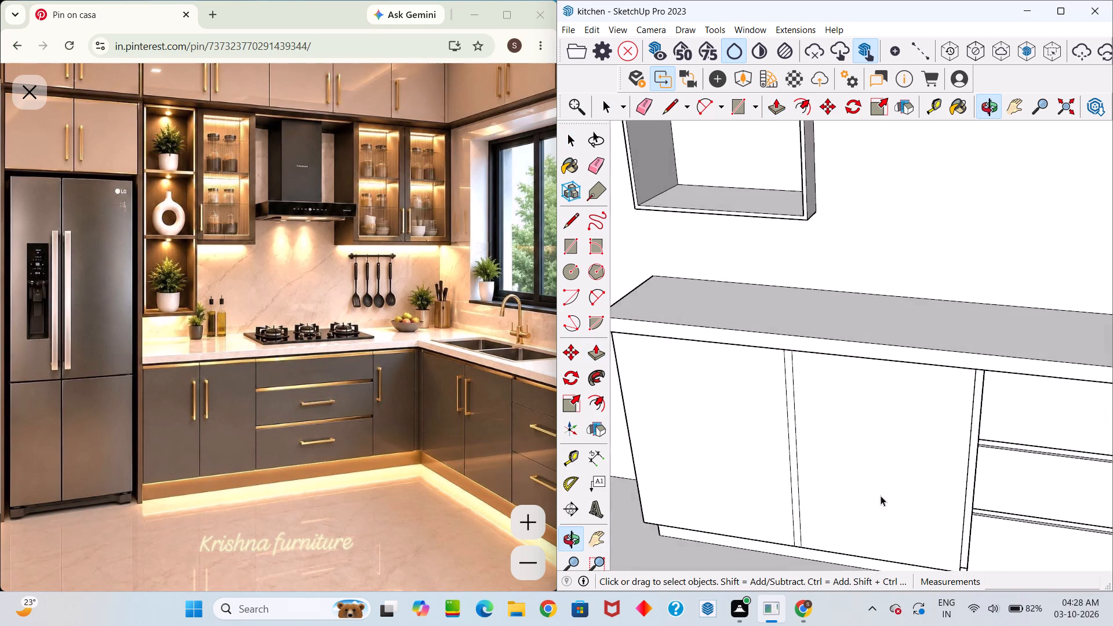
scroll(883, 463, down, 13)
middle_drag(881, 467, 1107, 529)
scroll(1085, 496, up, 1)
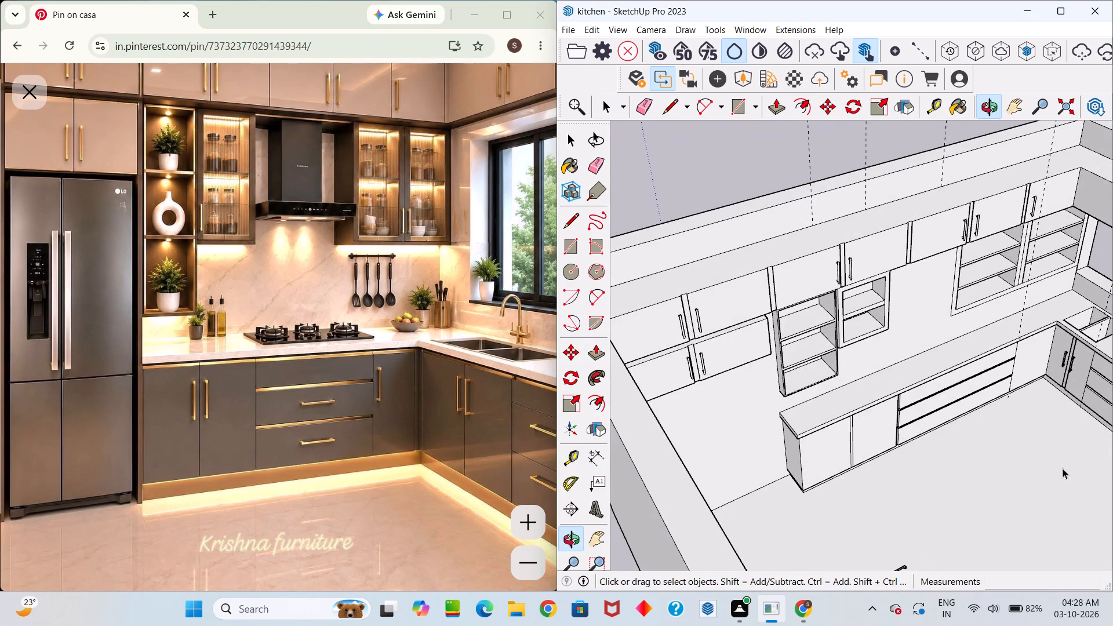
scroll(1031, 442, up, 5)
scroll(1040, 329, up, 5)
scroll(823, 377, down, 5)
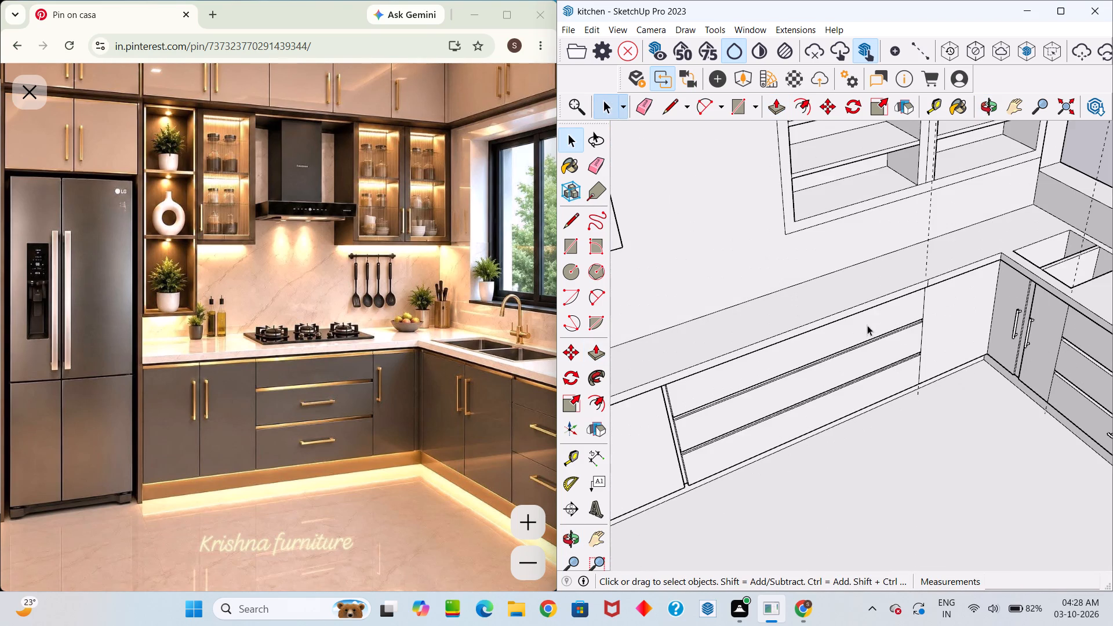
middle_drag(869, 325, 763, 334)
click(637, 393)
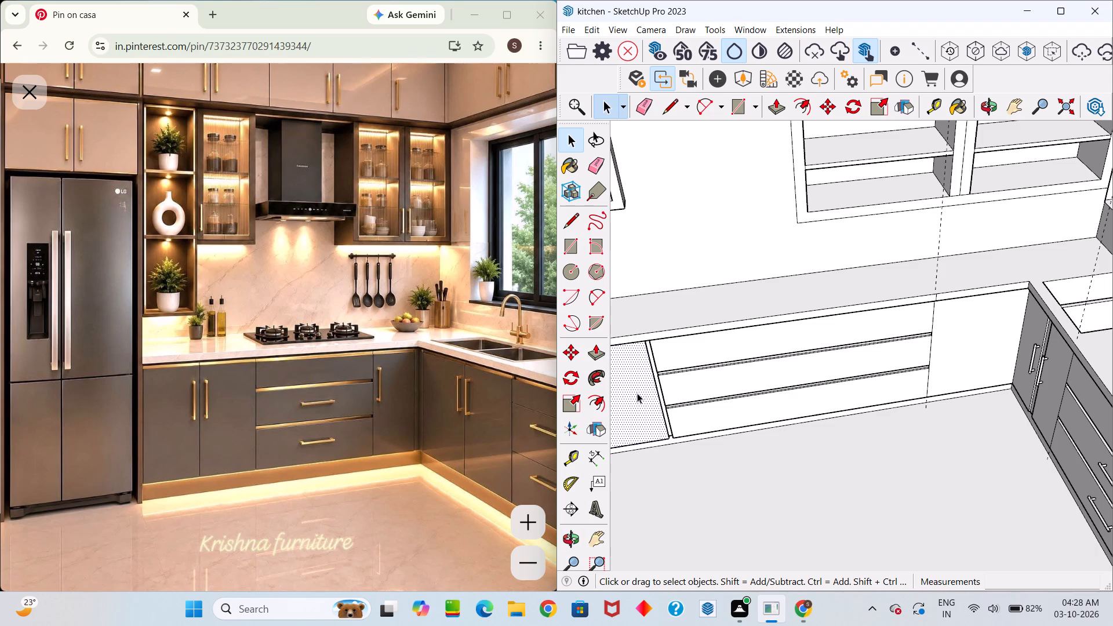
key(p)
click(637, 393)
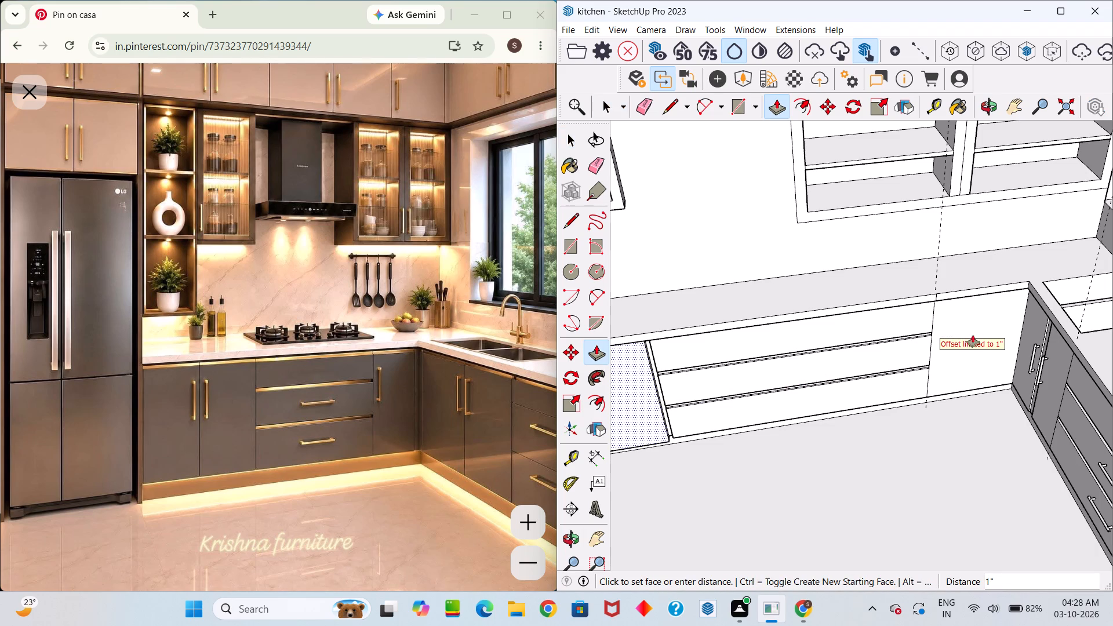
scroll(973, 336, up, 6)
click(972, 296)
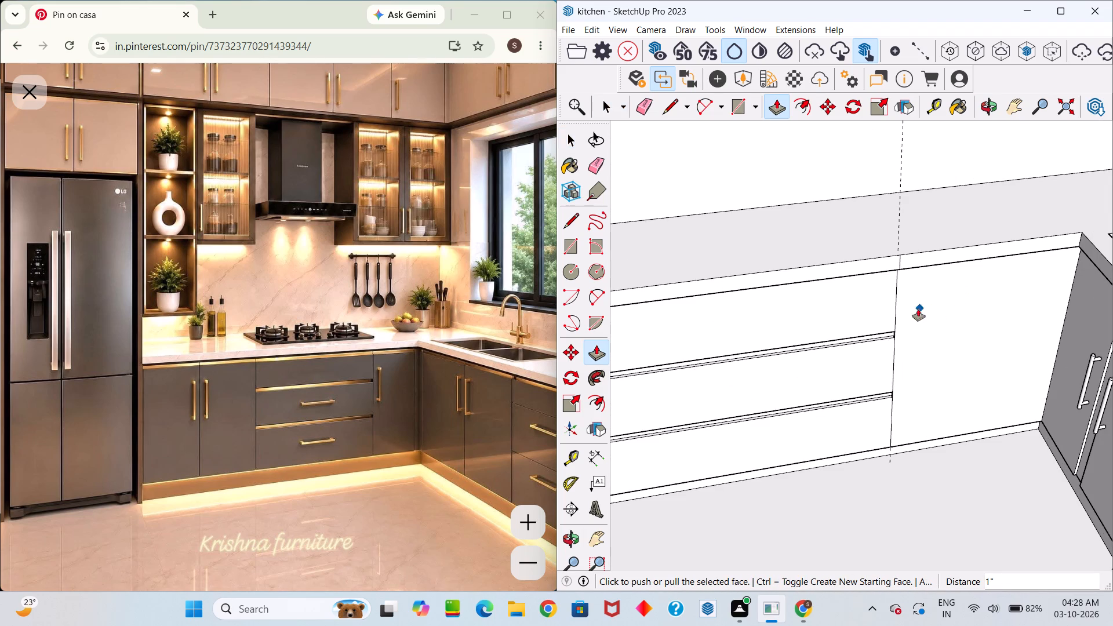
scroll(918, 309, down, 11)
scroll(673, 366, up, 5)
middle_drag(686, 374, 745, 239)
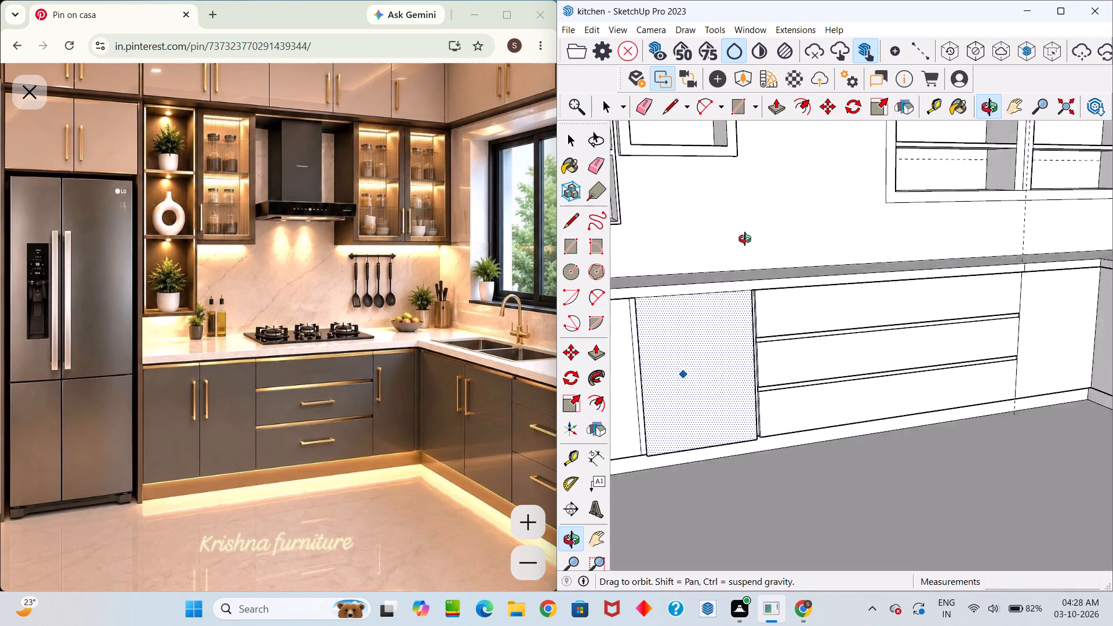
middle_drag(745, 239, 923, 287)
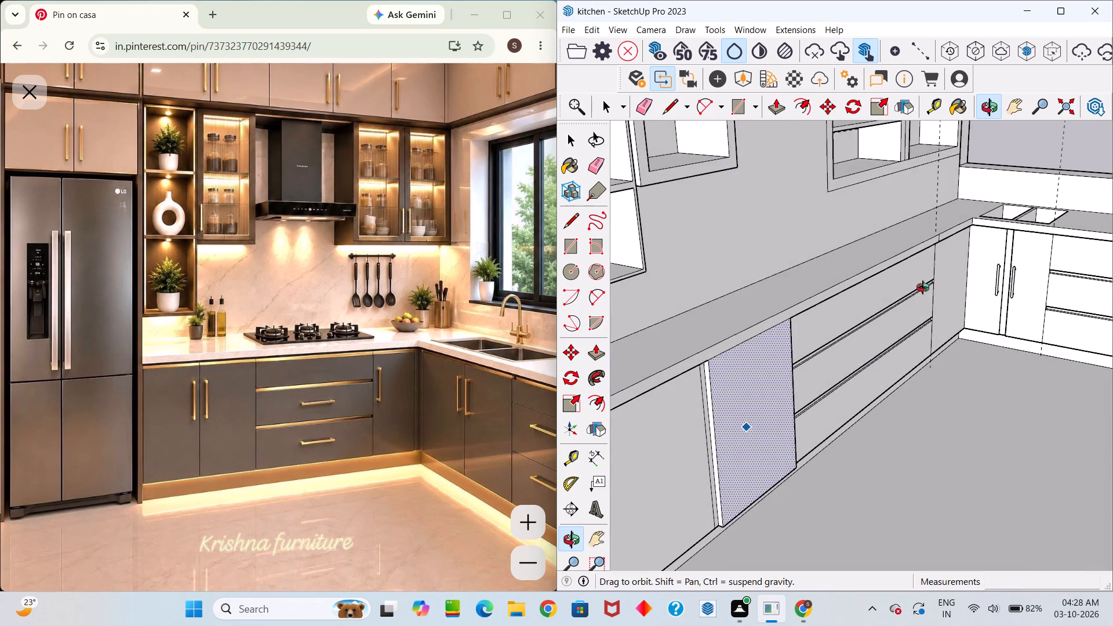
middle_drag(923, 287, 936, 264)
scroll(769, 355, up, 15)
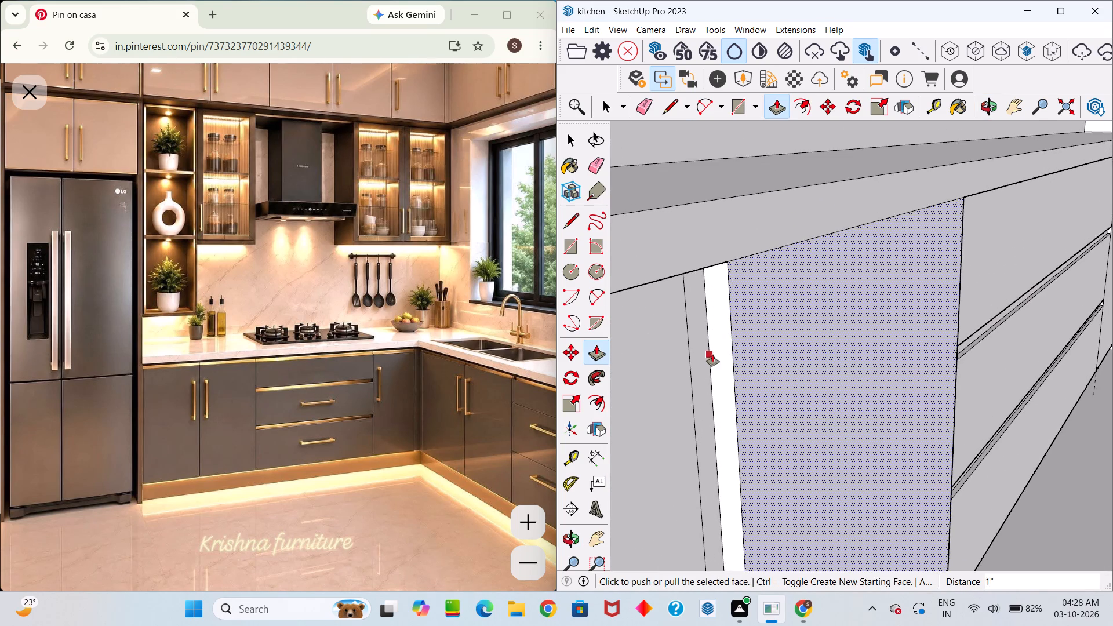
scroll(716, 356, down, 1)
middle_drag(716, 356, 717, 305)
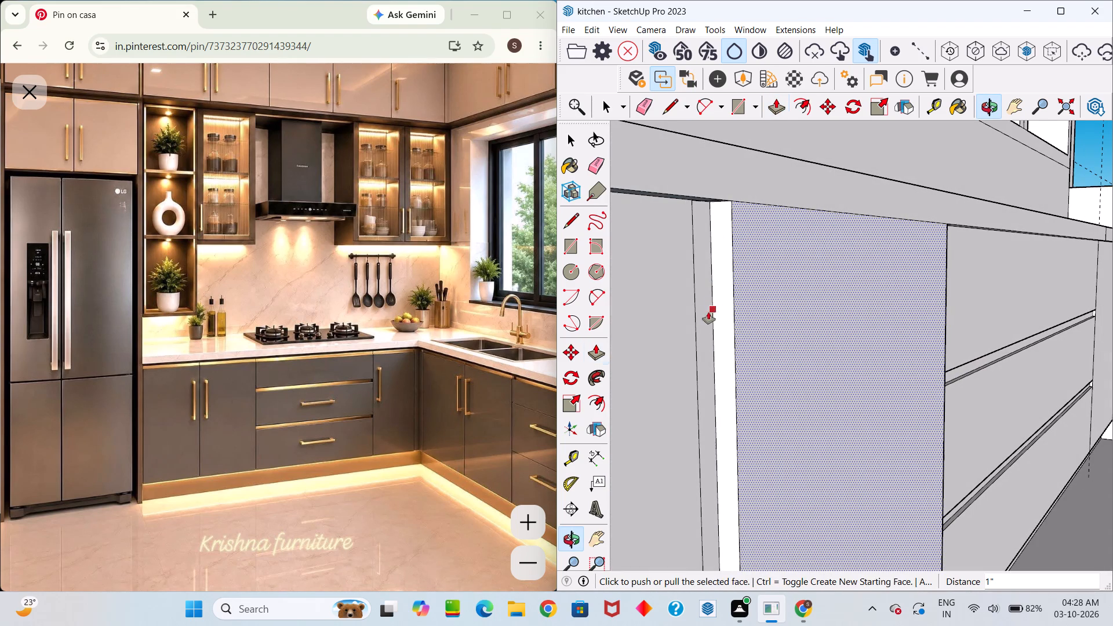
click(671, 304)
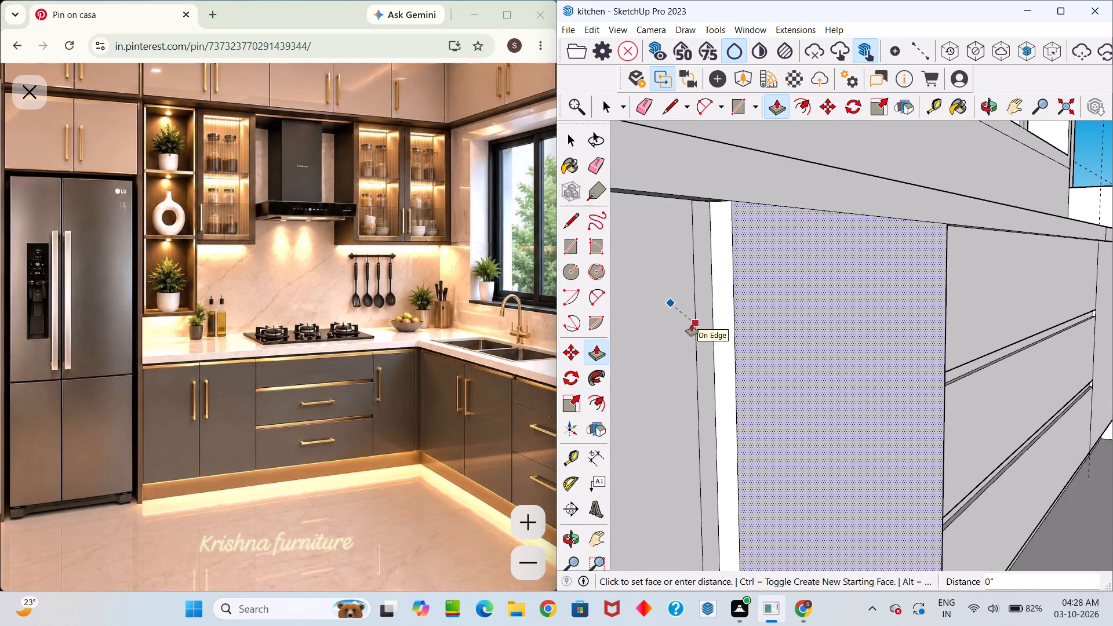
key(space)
Pull the front face of the base cabinet door beside the drawers out flush with the adjoining door front.
click(819, 311)
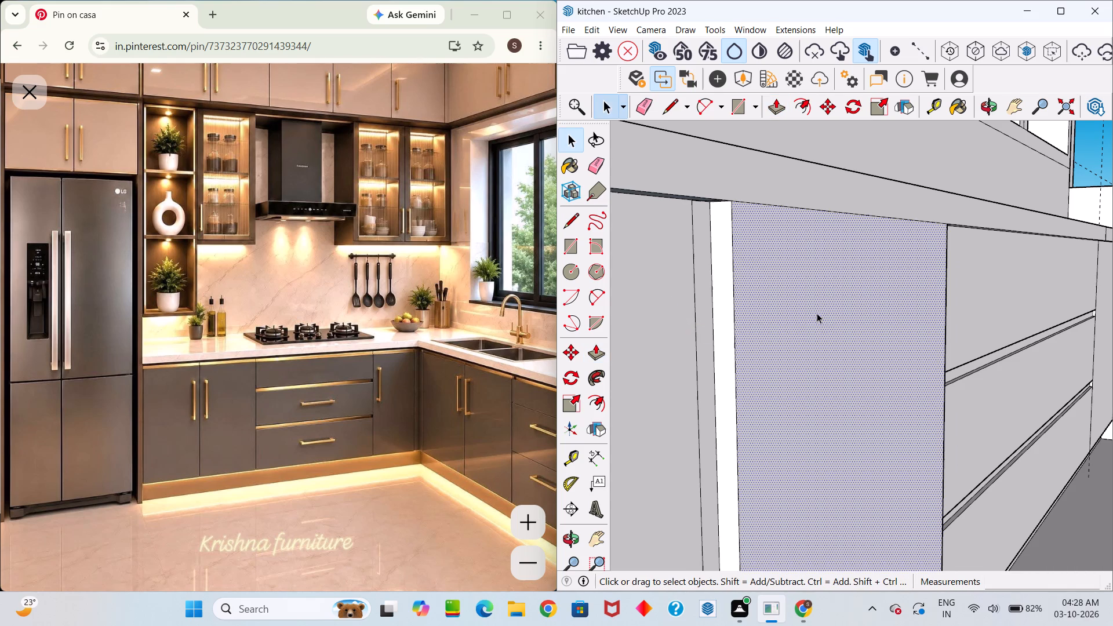
key(p)
click(817, 313)
drag(787, 294, 732, 279)
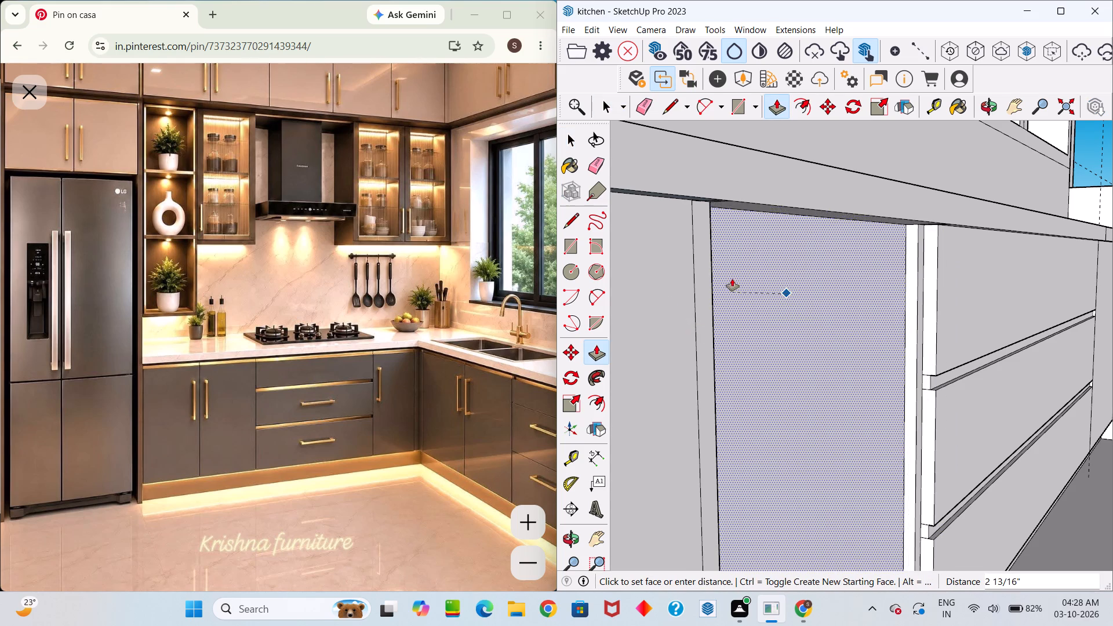
drag(732, 279, 708, 293)
Push the narrow vertical strip between the two base cabinet doors in by 0.4" to form a gap.
middle_drag(740, 292, 737, 308)
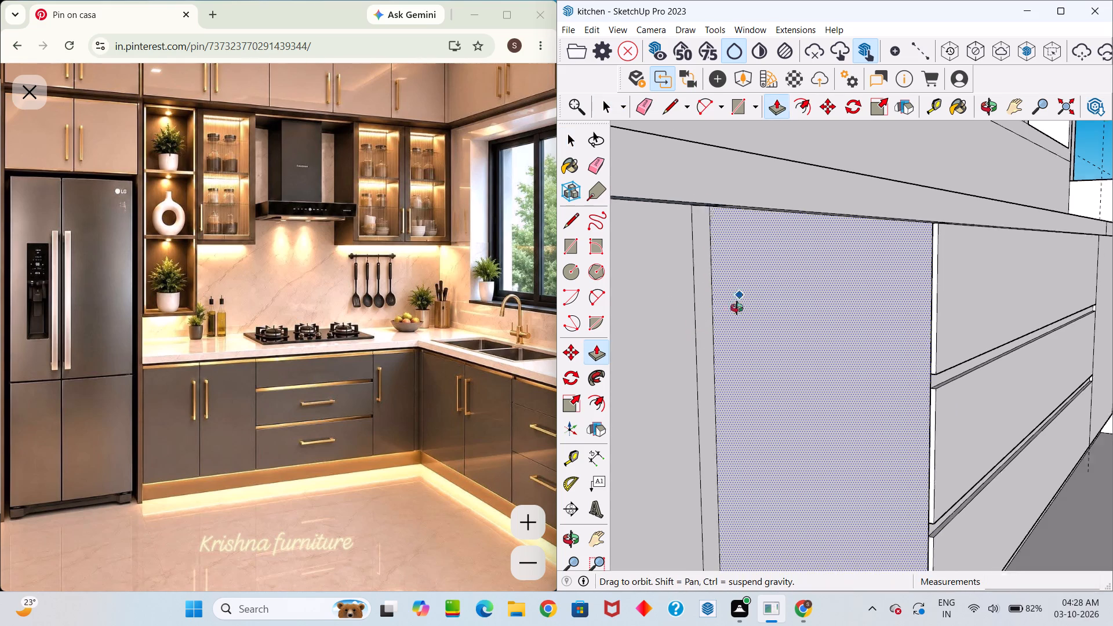
middle_drag(737, 308, 580, 339)
scroll(683, 369, down, 11)
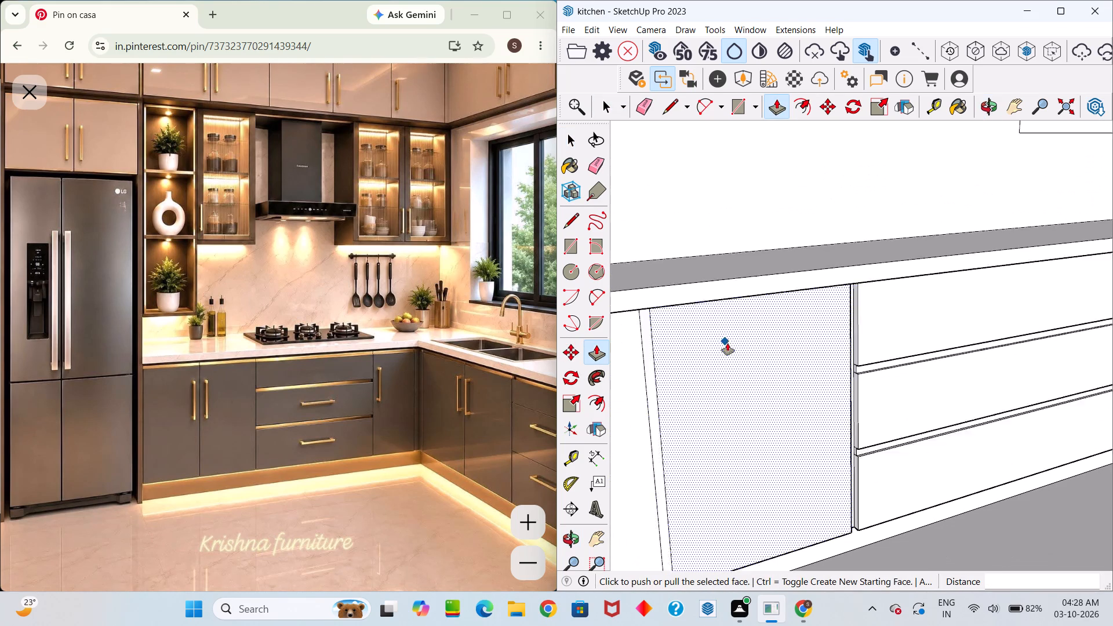
scroll(728, 343, down, 1)
middle_drag(767, 363, 580, 333)
scroll(668, 311, down, 2)
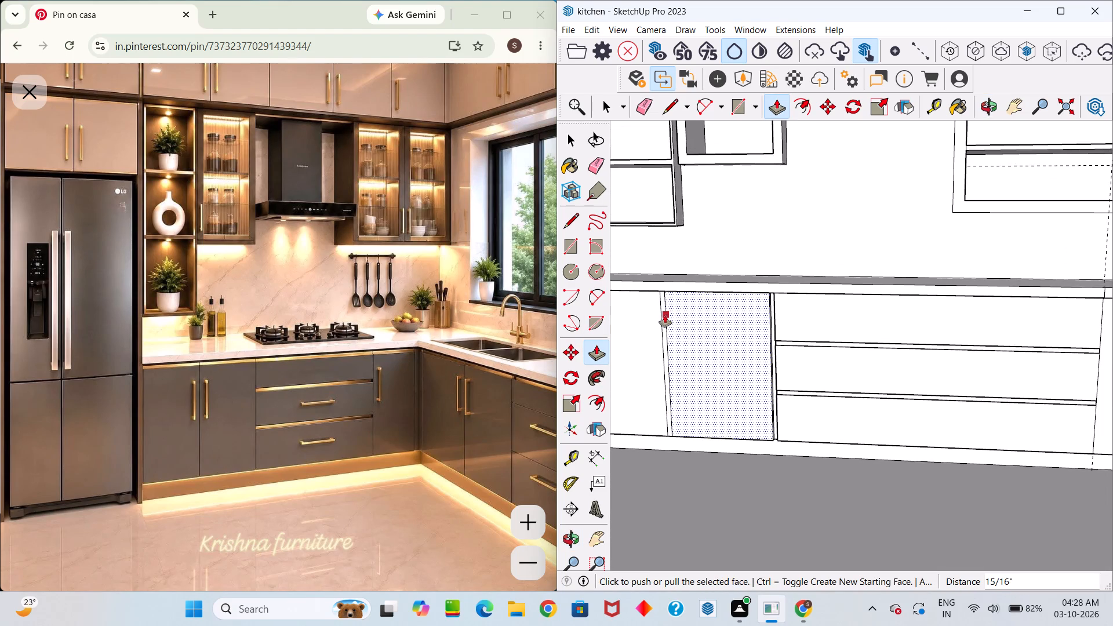
key(space)
middle_drag(649, 337, 844, 359)
drag(649, 336, 844, 359)
scroll(660, 330, down, 1)
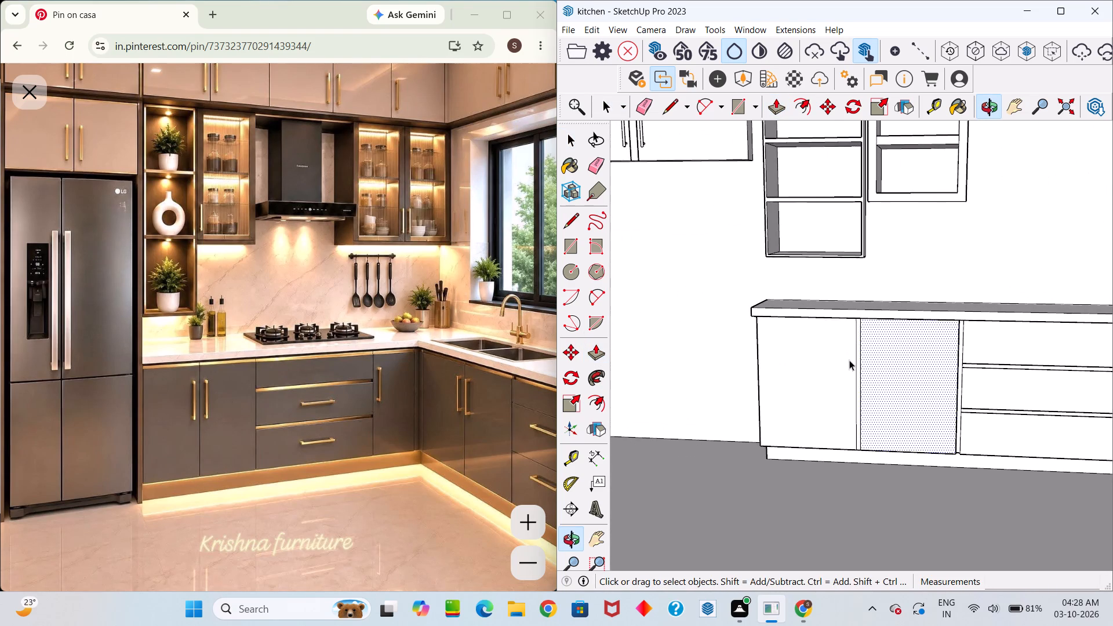
scroll(859, 361, up, 12)
click(813, 360)
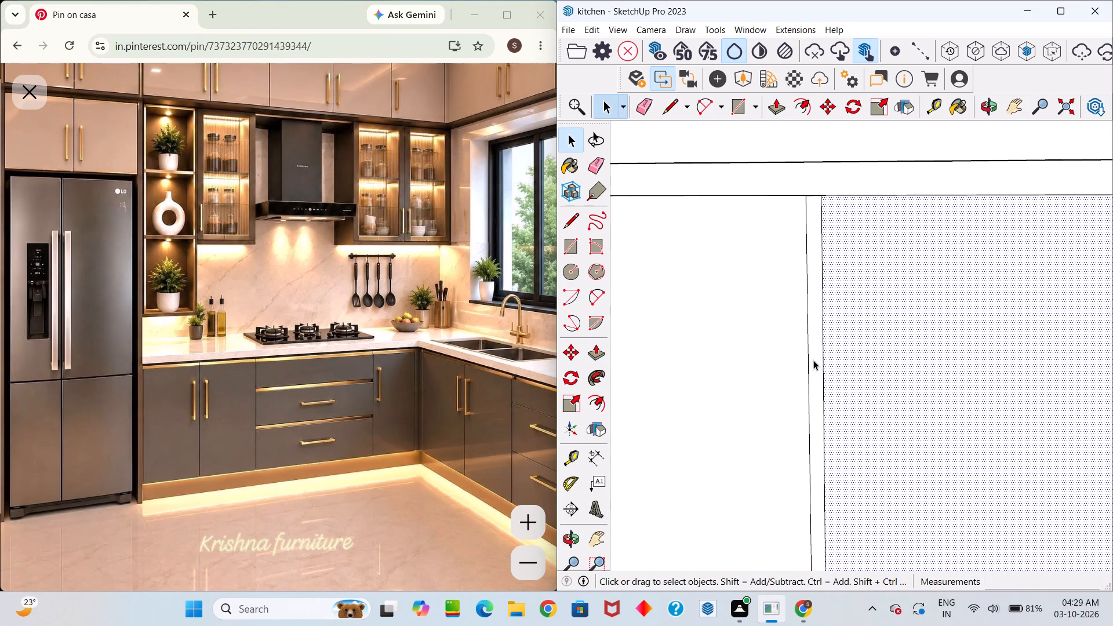
key(p)
click(813, 360)
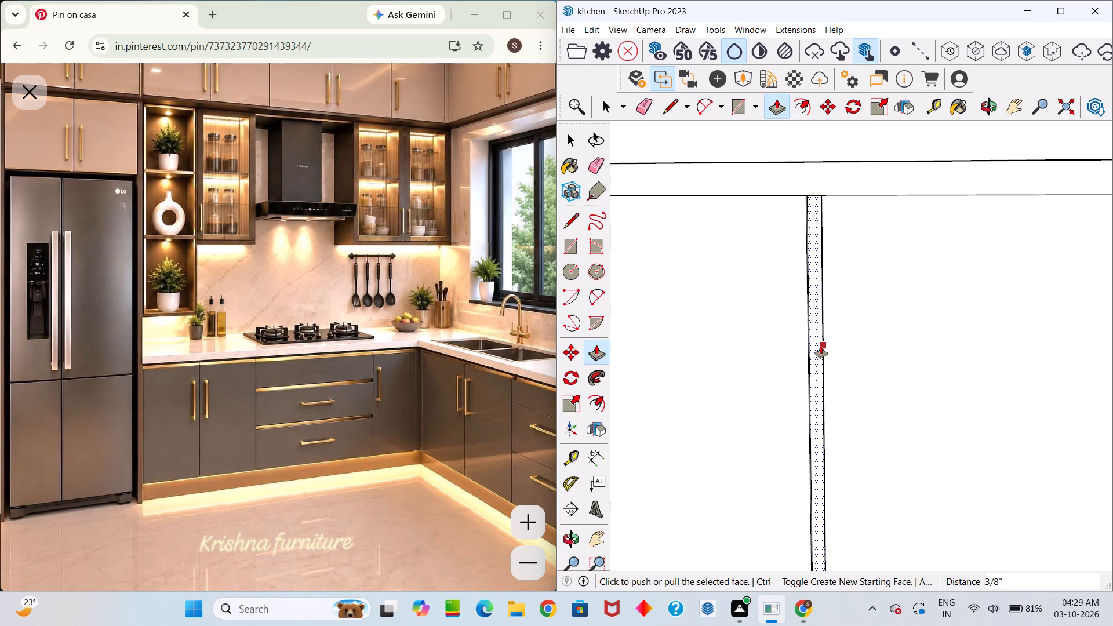
text(0.4)
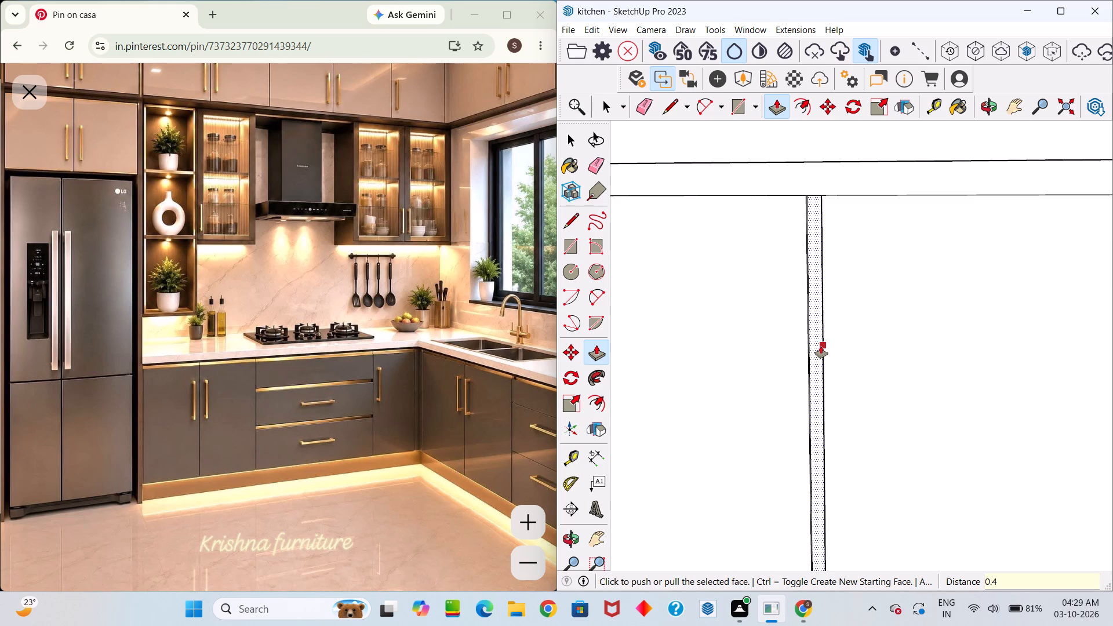
key(Return)
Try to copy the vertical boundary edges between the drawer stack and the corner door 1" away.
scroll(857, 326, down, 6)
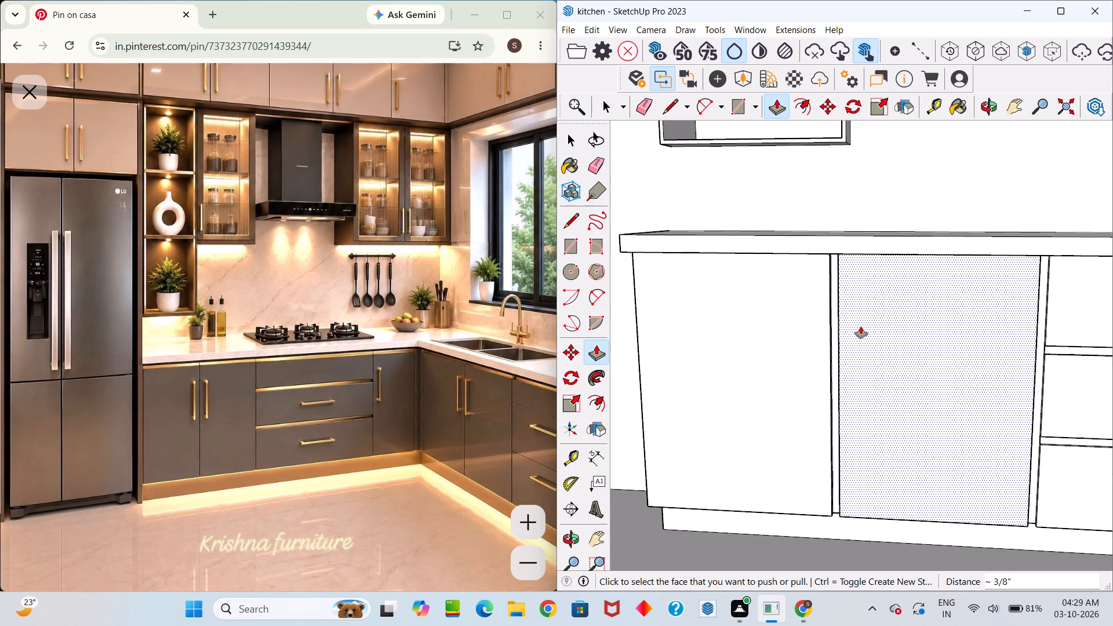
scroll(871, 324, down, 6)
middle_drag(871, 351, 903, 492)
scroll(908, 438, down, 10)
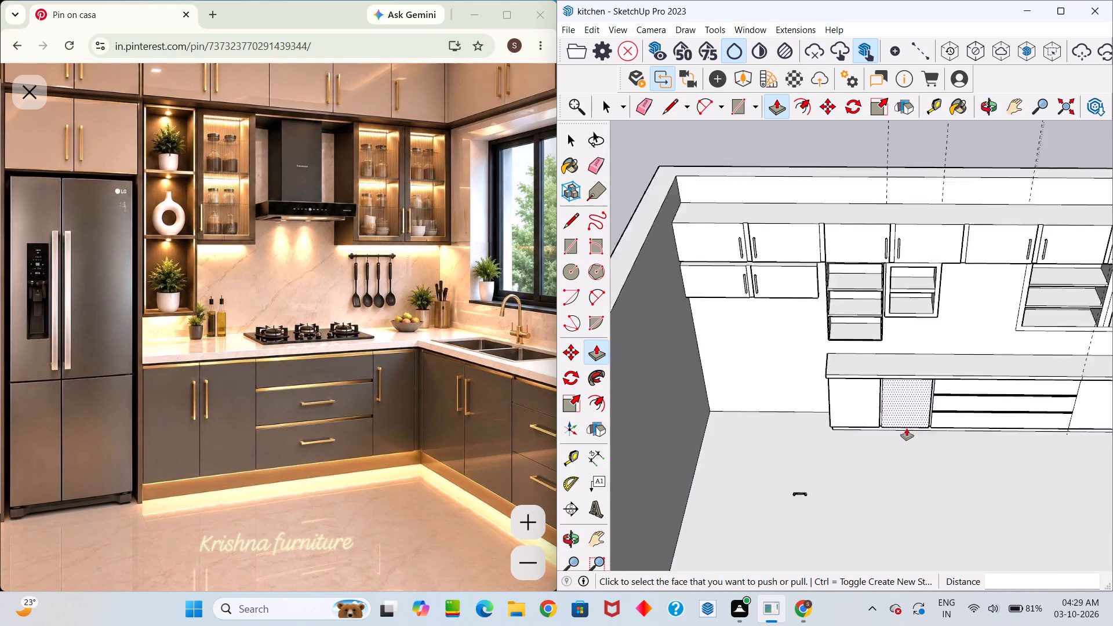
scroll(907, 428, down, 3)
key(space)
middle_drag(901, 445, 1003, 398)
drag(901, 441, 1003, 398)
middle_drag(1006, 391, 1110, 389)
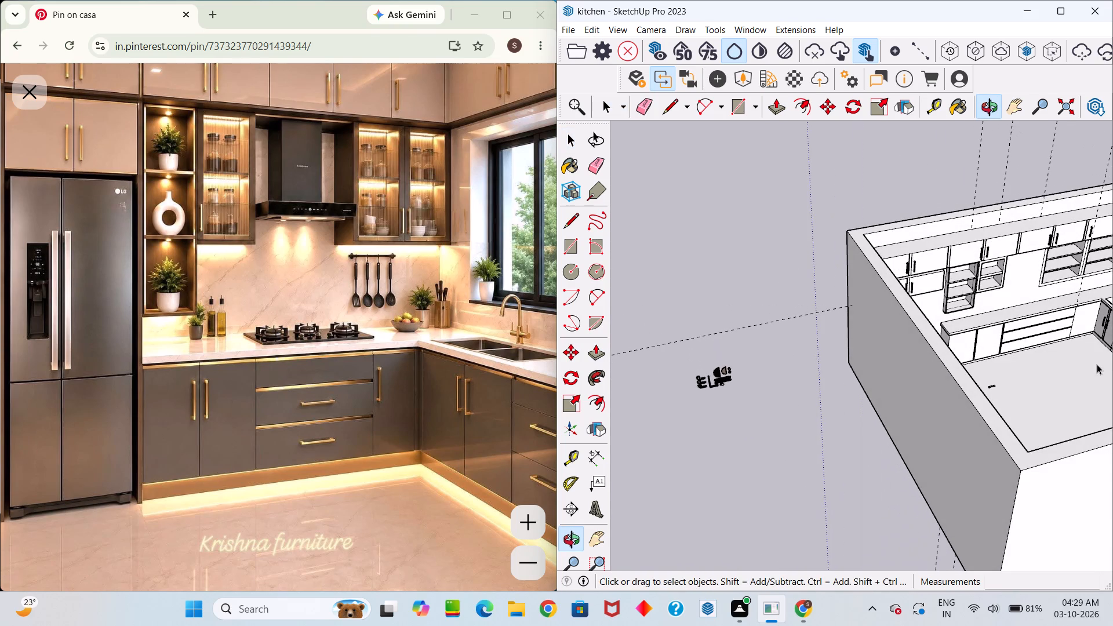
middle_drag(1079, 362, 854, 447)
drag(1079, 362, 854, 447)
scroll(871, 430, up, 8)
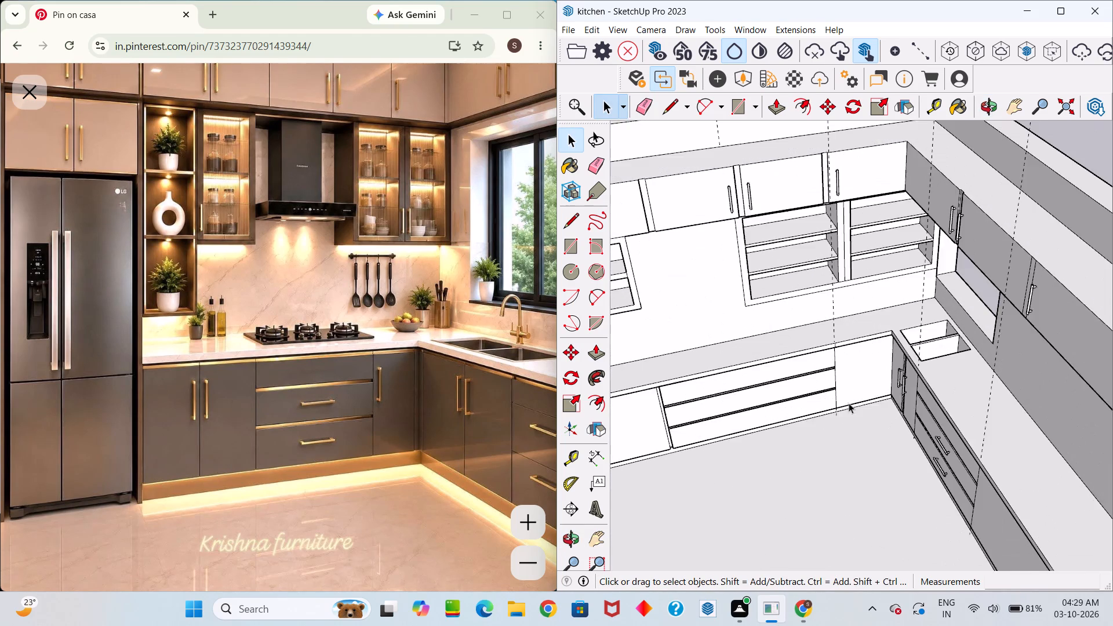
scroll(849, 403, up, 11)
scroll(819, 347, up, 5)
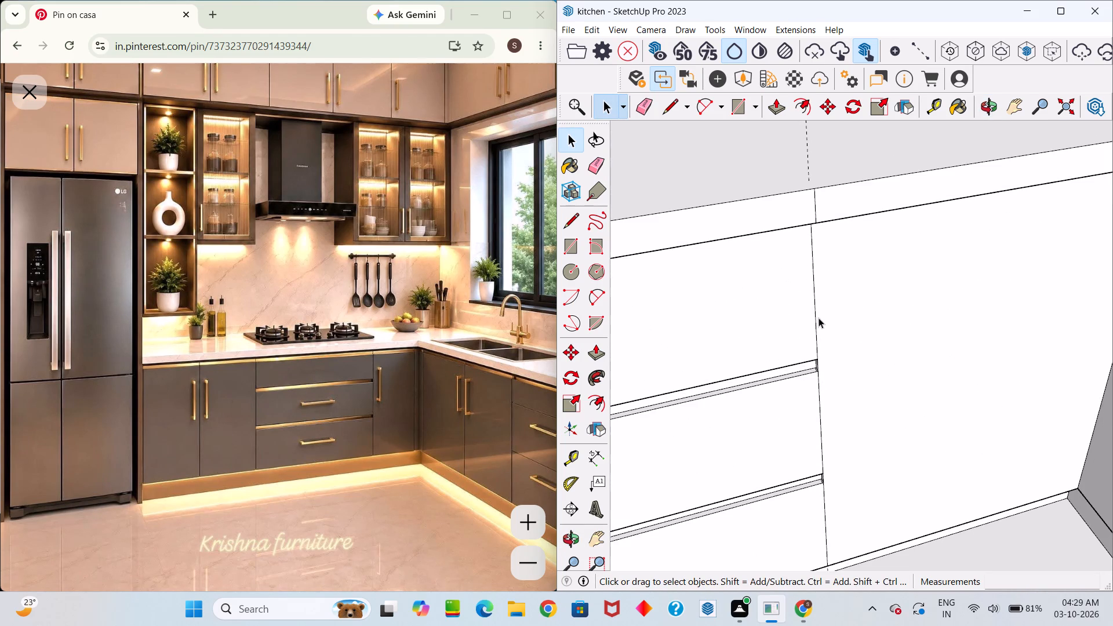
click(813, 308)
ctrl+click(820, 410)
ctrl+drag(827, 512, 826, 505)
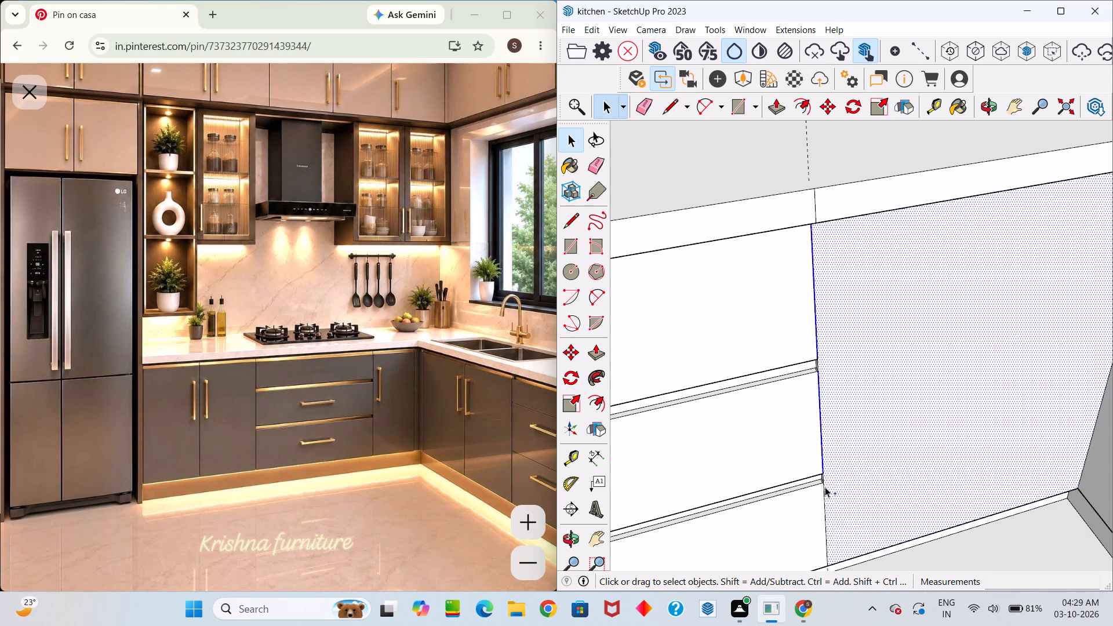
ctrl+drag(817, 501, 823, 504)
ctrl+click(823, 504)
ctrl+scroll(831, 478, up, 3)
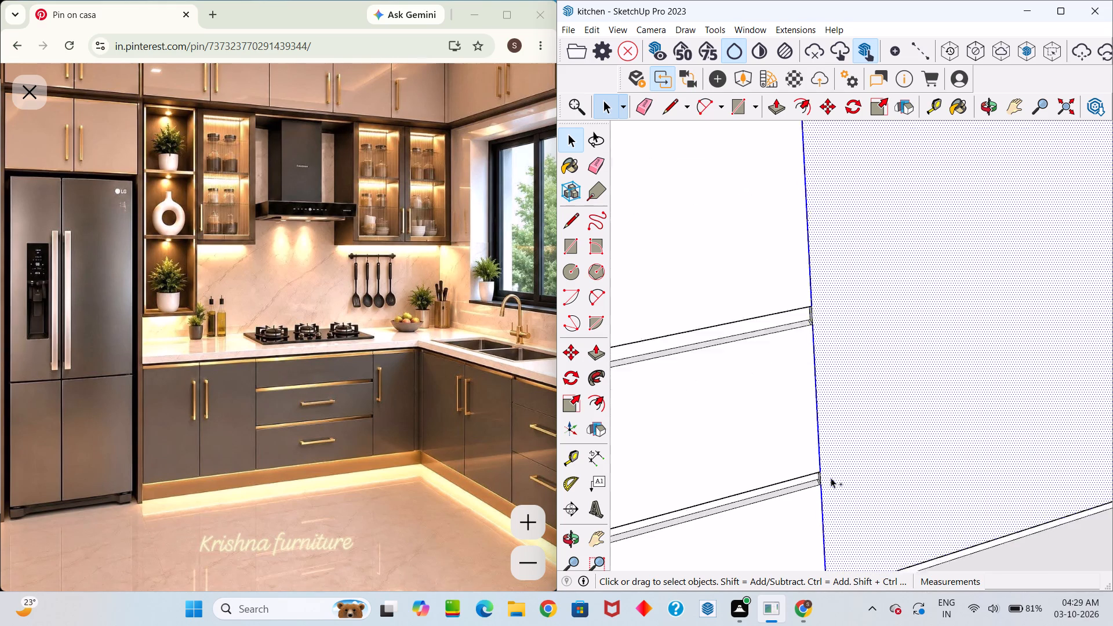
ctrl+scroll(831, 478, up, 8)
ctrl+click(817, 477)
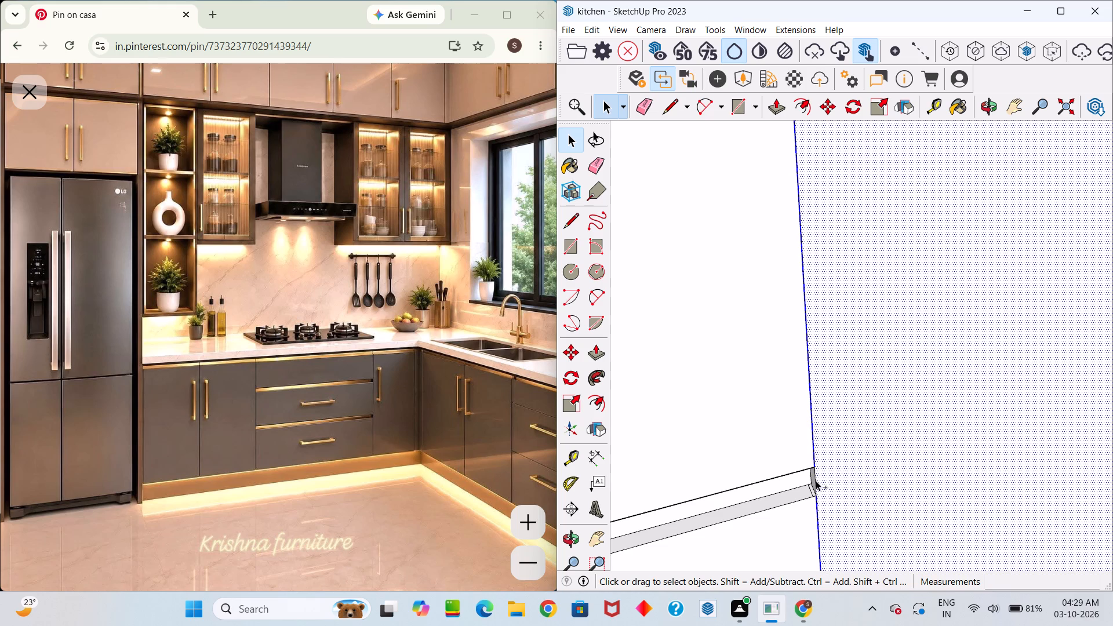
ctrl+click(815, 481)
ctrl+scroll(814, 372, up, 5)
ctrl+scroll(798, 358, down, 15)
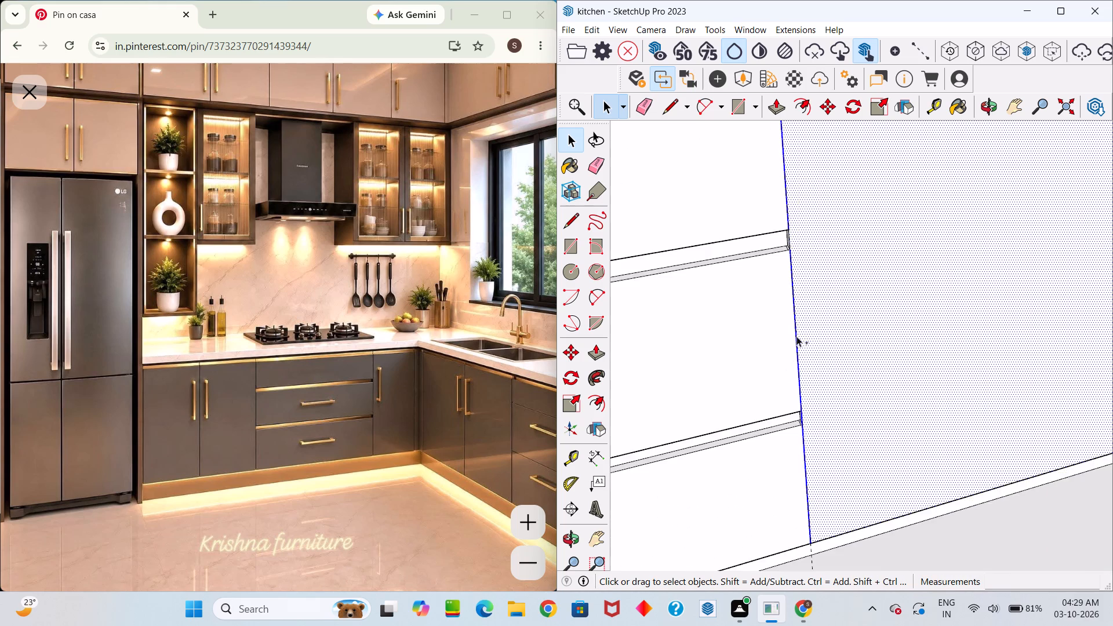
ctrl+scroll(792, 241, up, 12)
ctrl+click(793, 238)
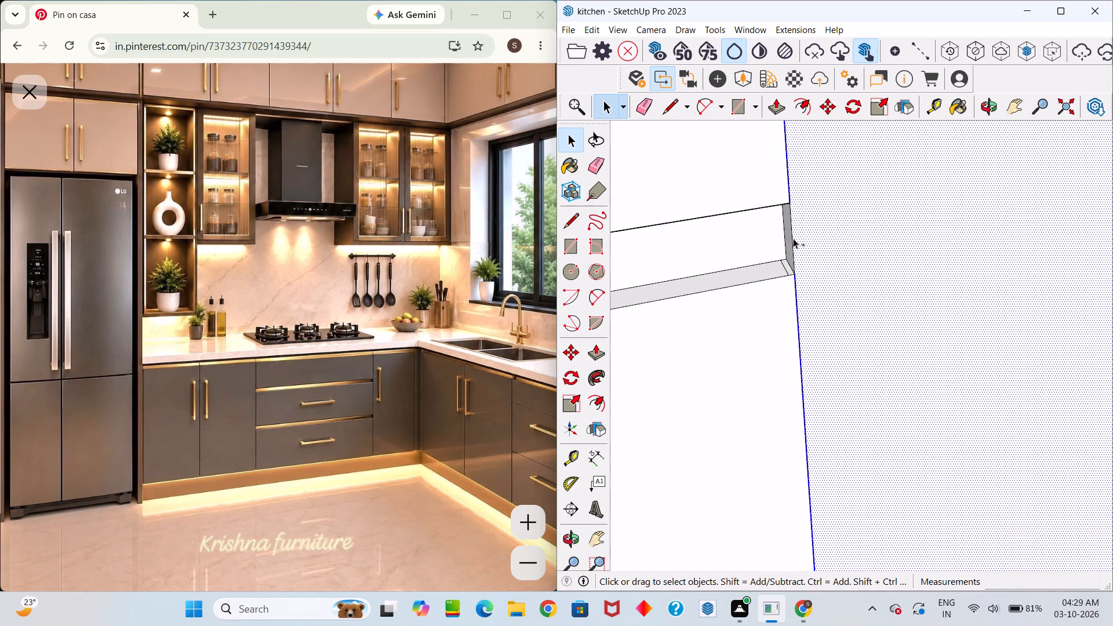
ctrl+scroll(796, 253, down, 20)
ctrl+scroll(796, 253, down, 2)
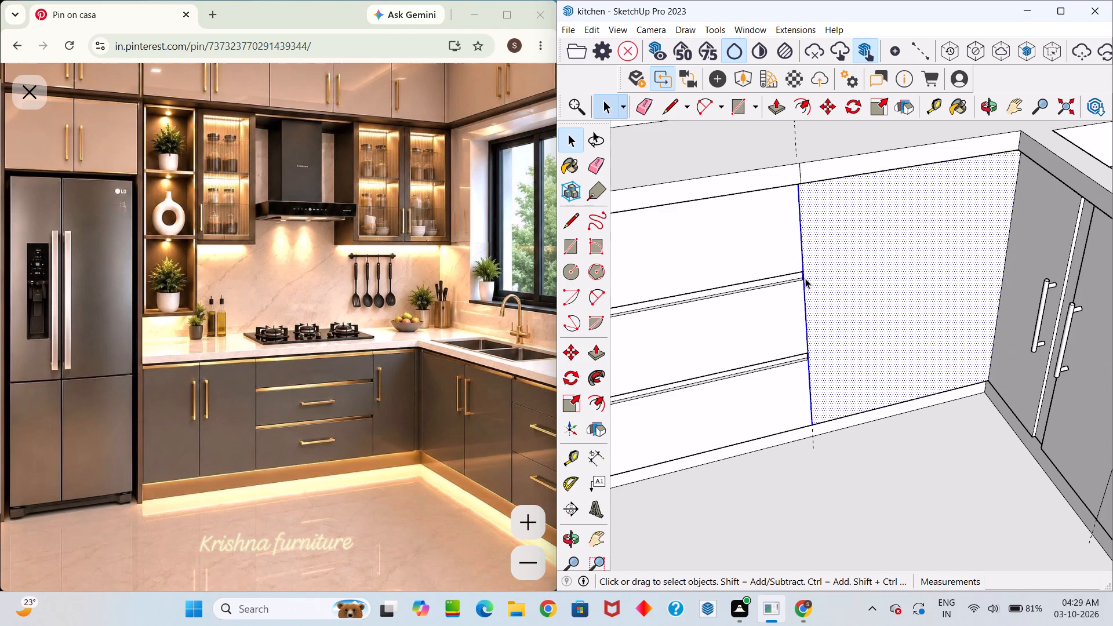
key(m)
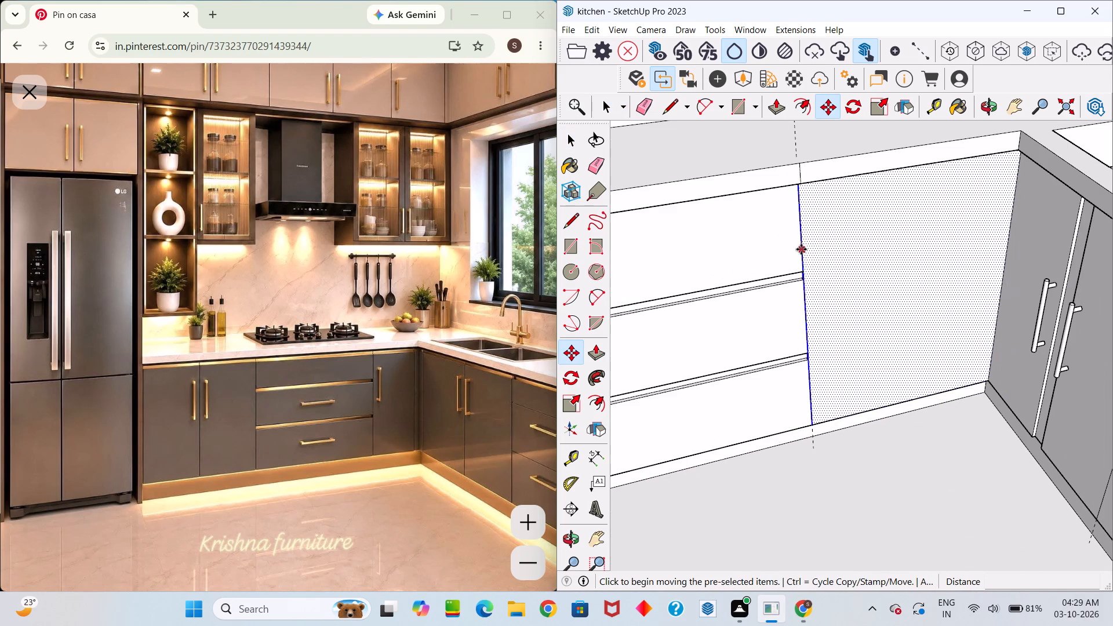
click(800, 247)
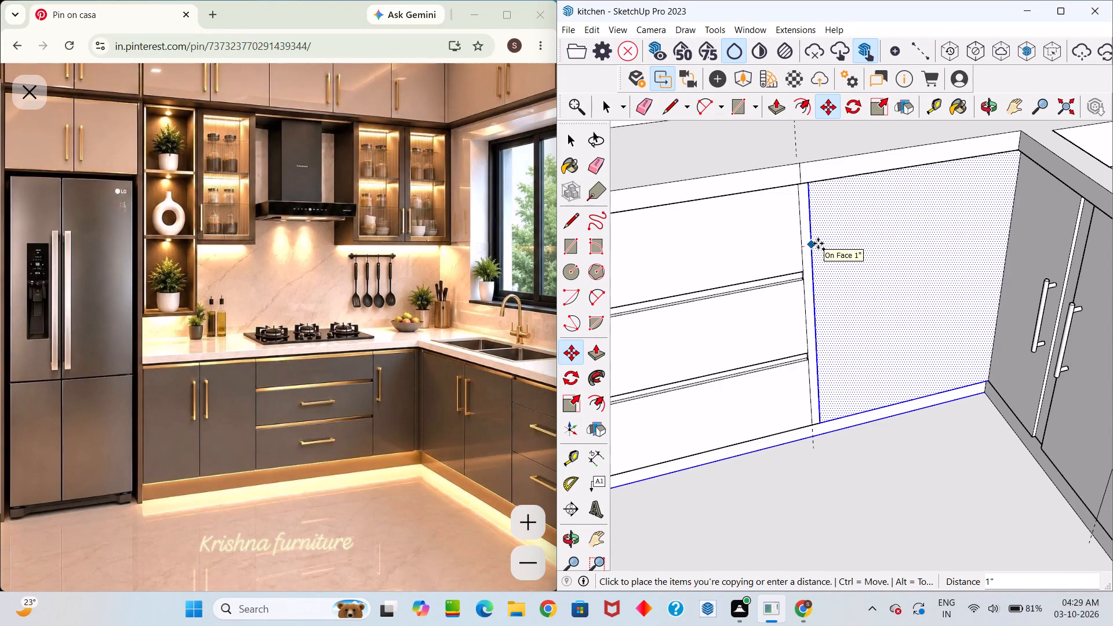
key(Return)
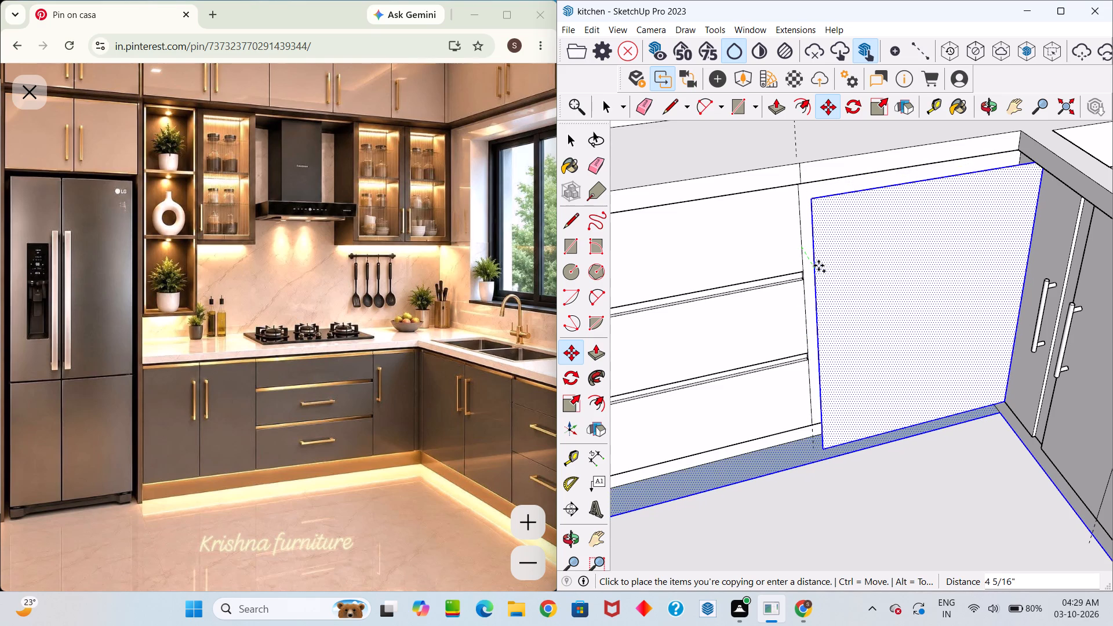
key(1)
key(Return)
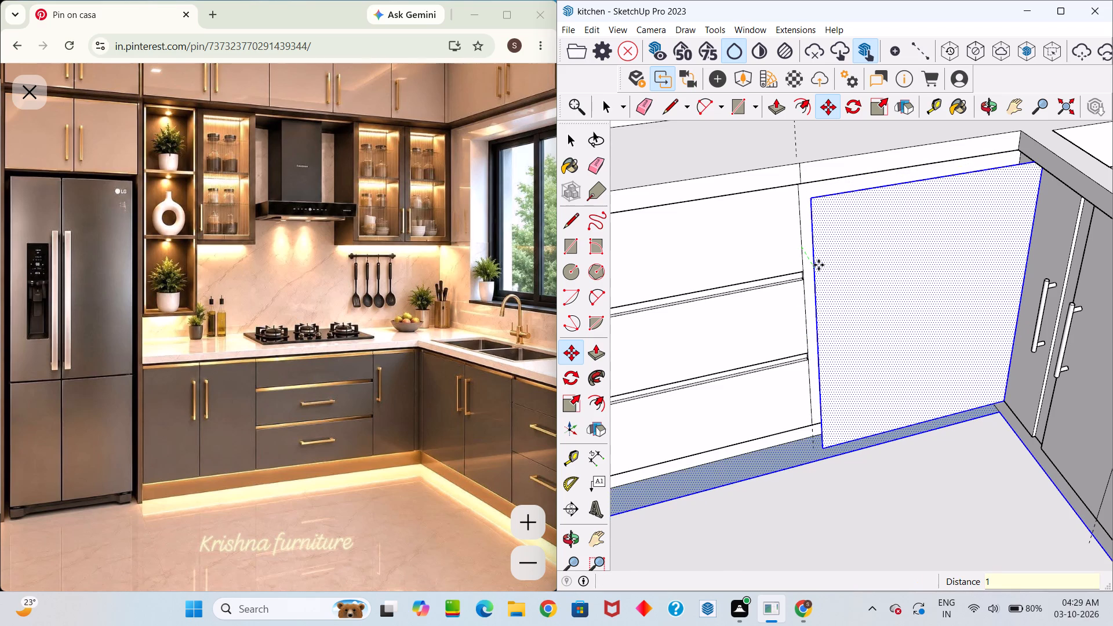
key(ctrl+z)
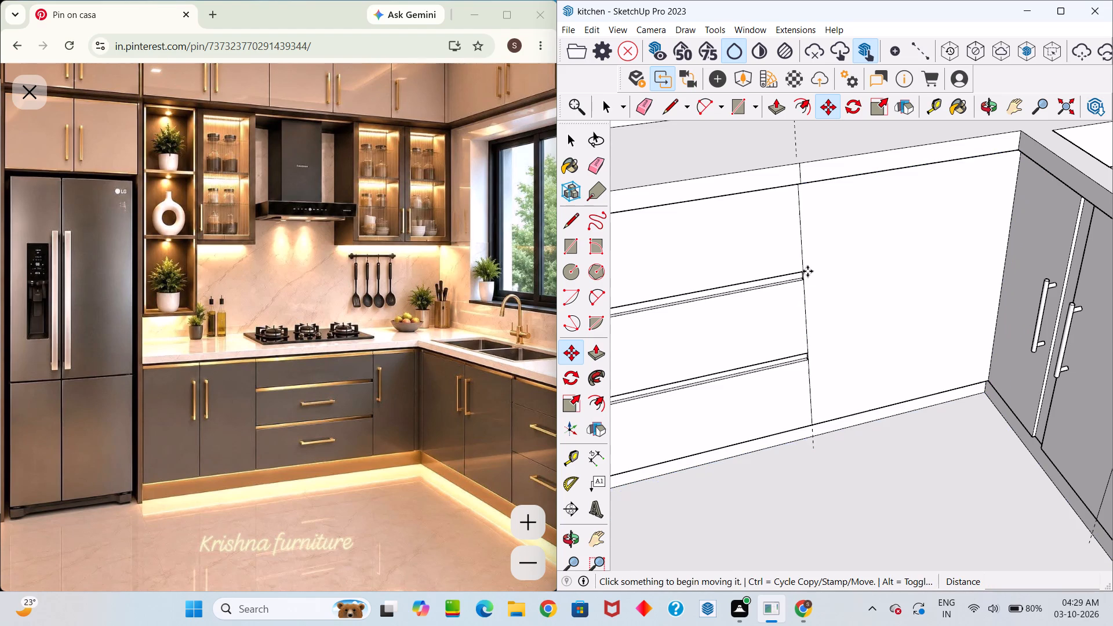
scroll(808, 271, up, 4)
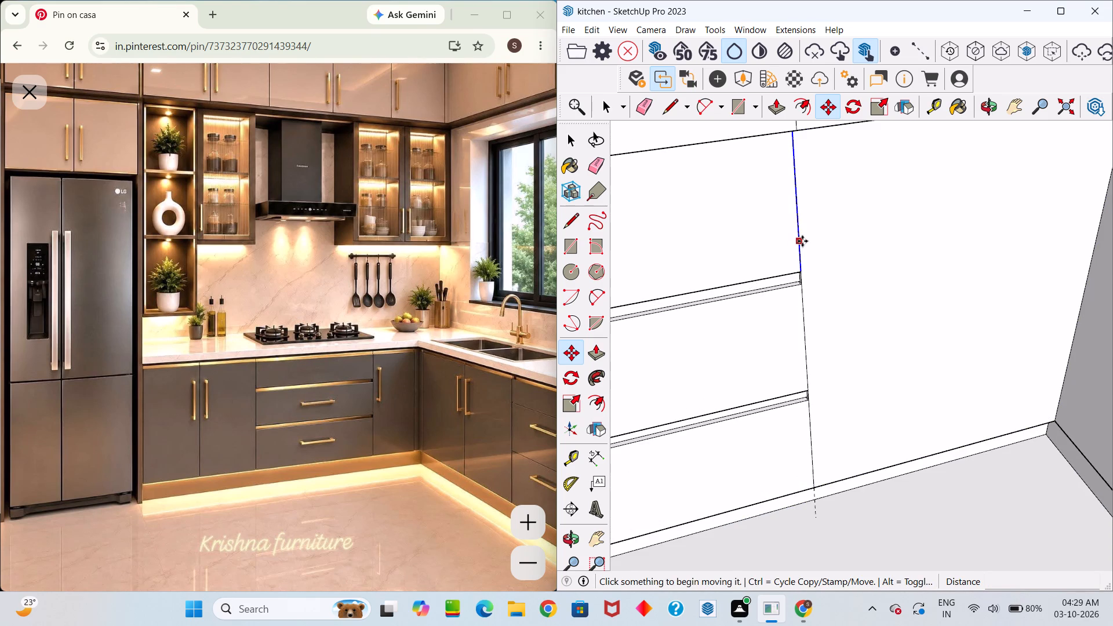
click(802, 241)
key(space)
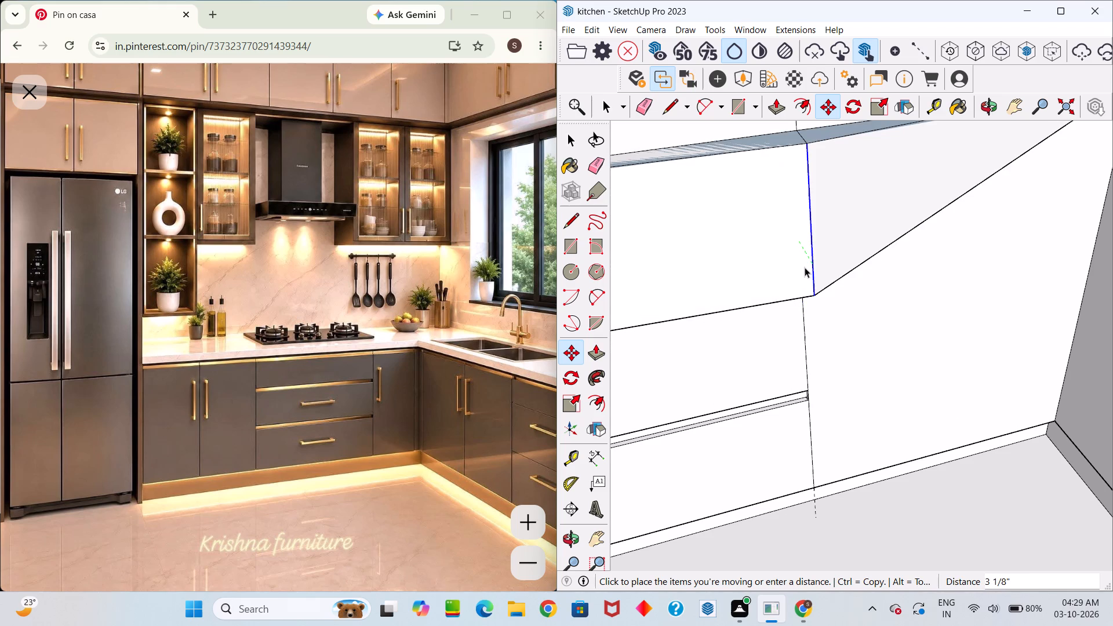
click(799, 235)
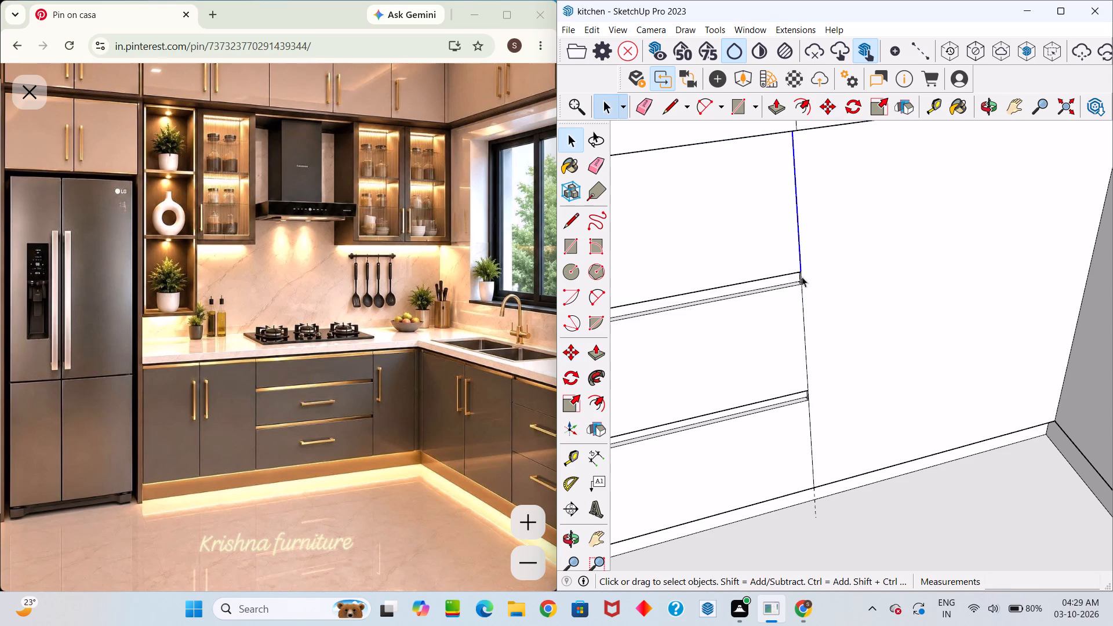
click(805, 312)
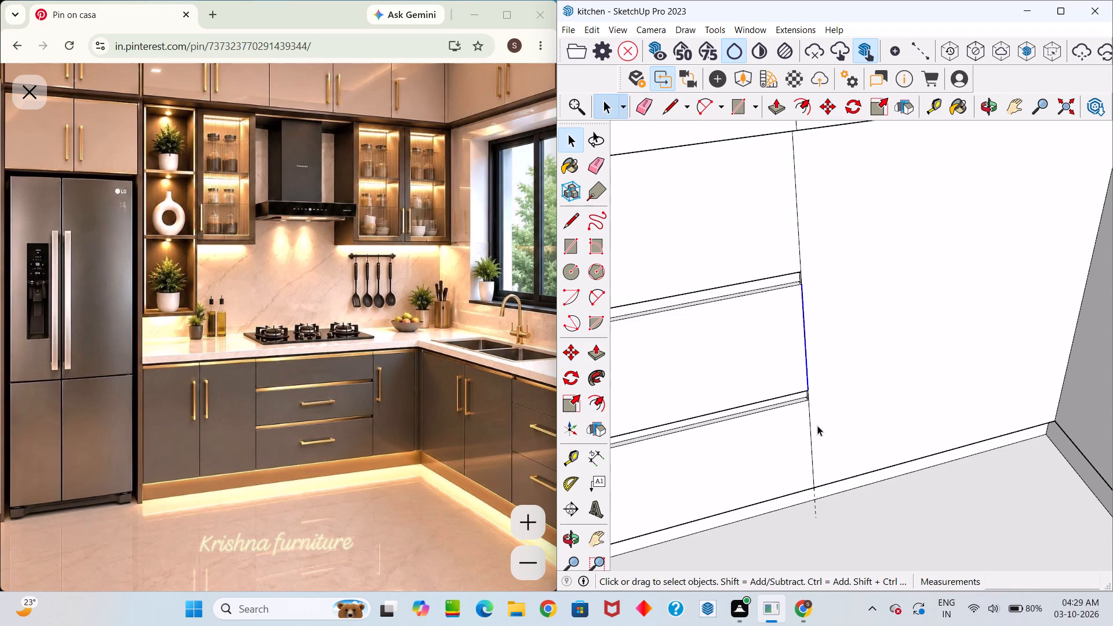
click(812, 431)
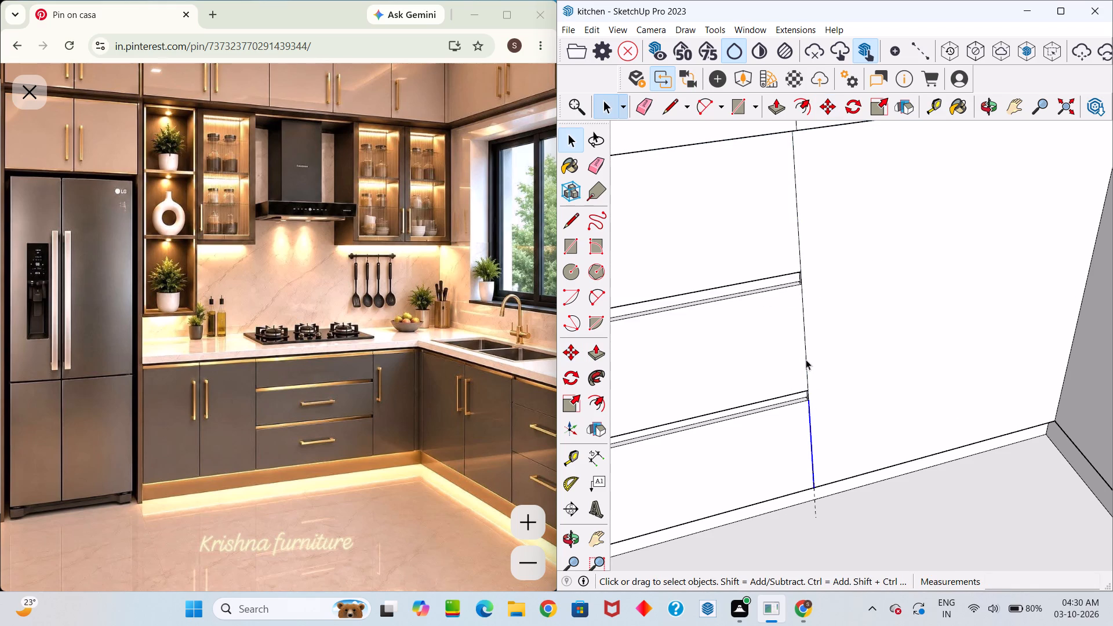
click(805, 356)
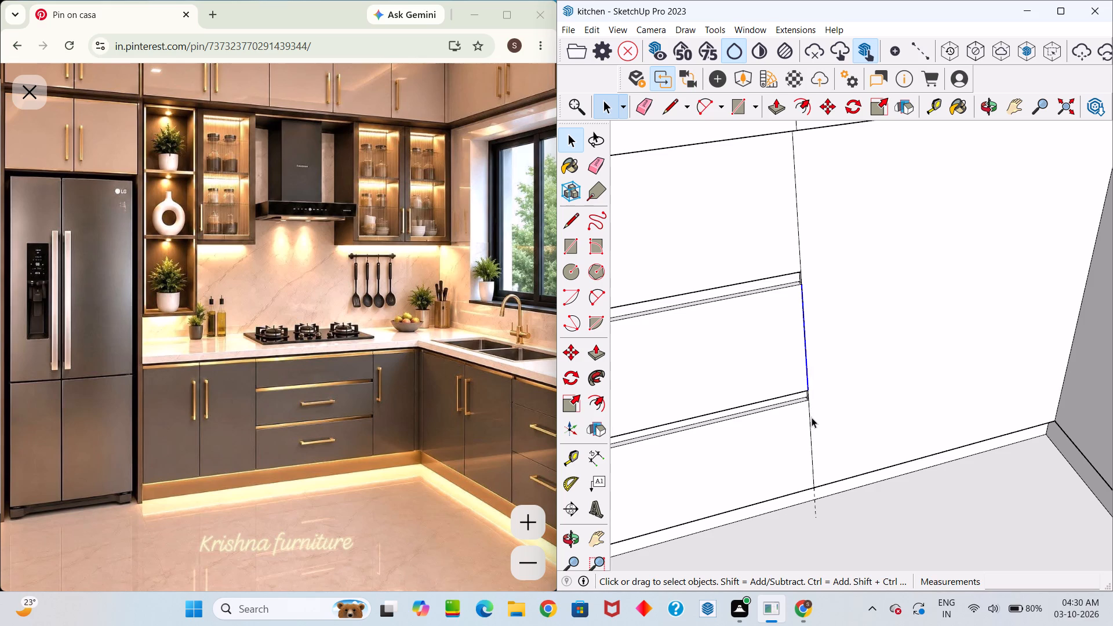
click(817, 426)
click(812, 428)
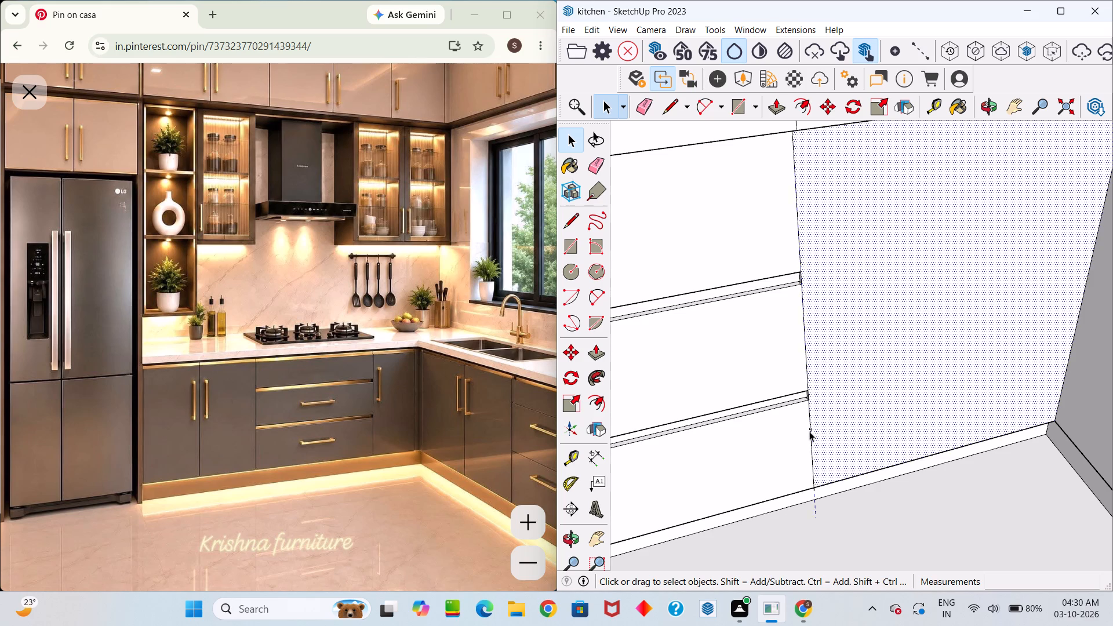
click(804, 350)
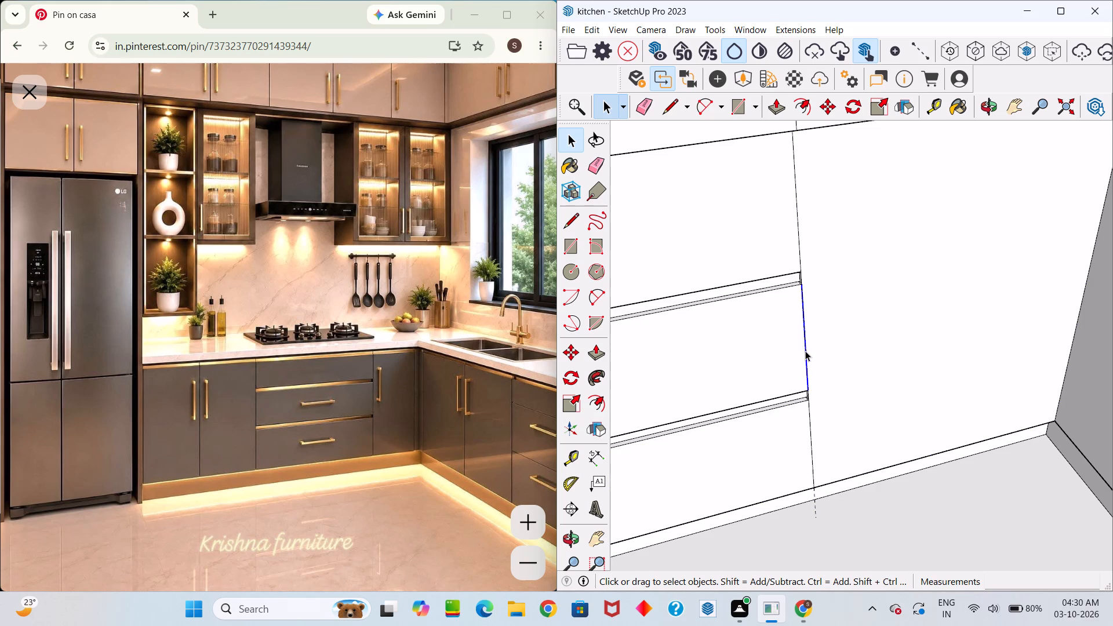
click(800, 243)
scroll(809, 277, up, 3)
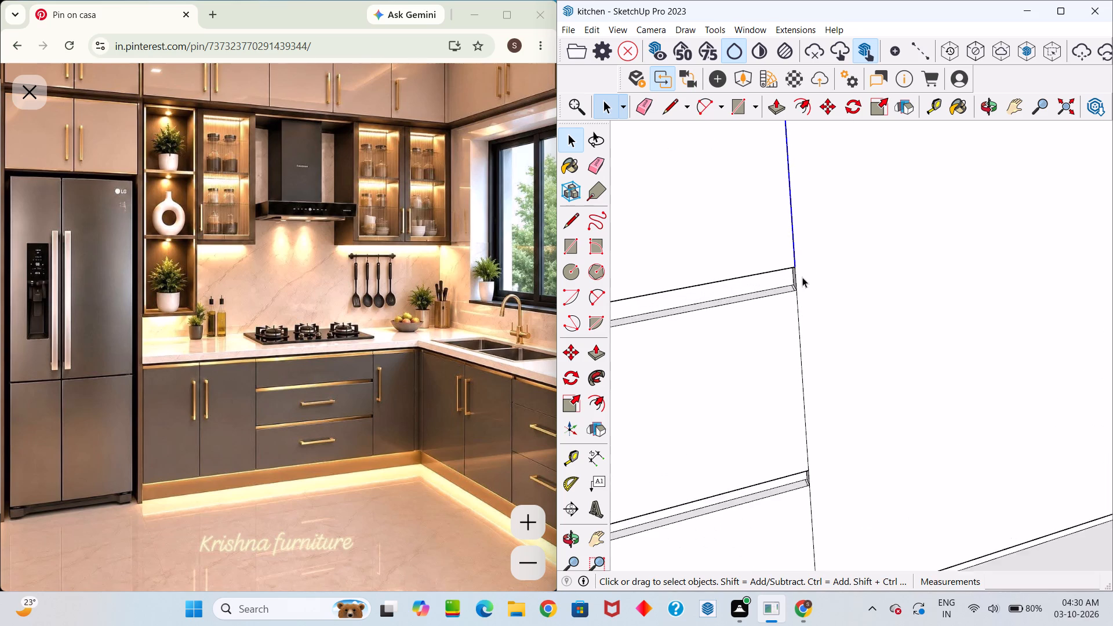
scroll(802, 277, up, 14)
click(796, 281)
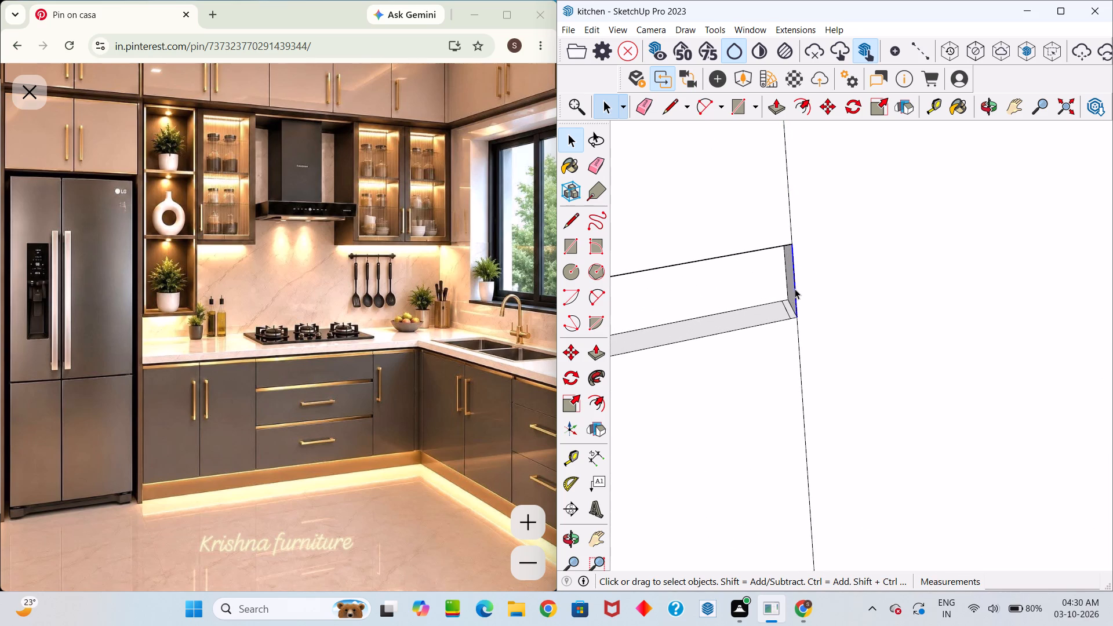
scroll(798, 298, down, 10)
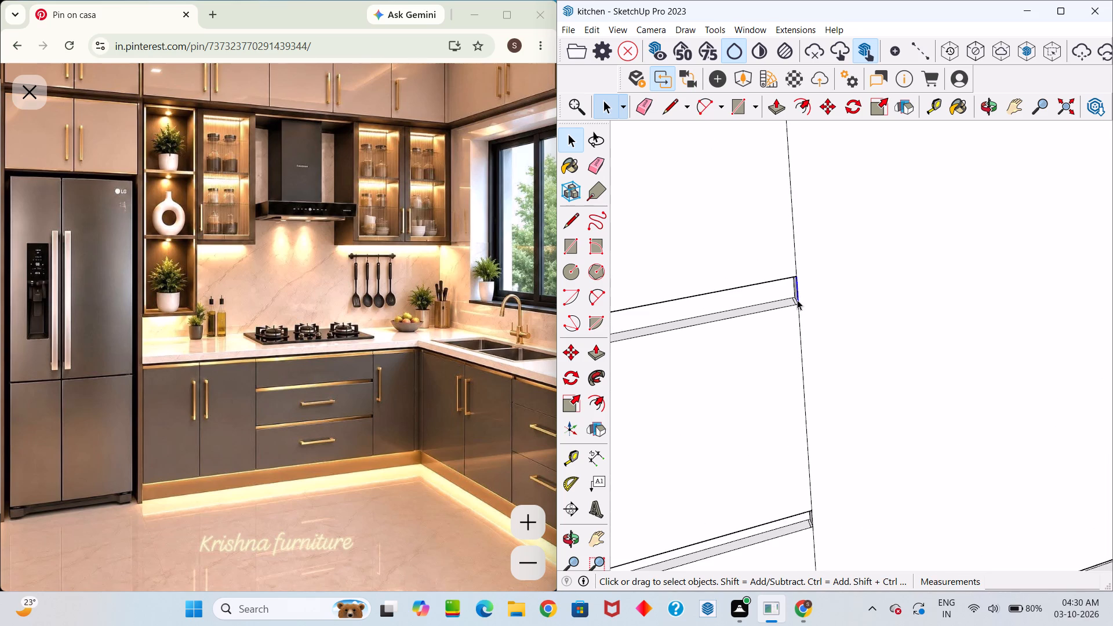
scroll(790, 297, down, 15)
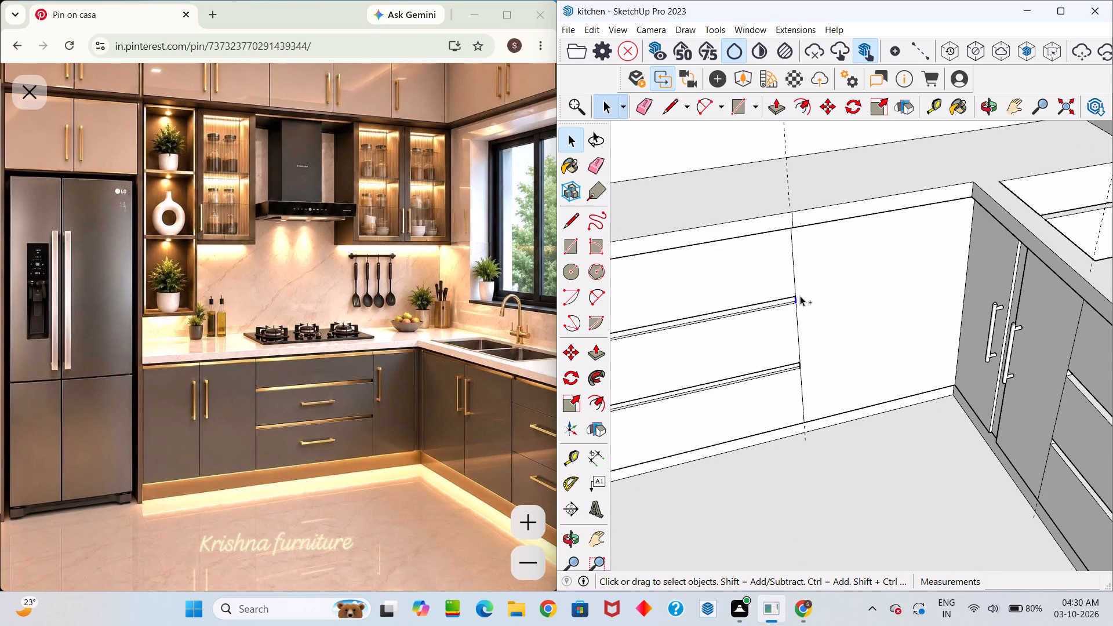
Undo the last several edits, back to before the strip between the two base cabinet doors was recessed.
key(ctrl+z)
key(ctrl+z)
key(ctrl+z)
key(ctrl+z)
key(ctrl+z)
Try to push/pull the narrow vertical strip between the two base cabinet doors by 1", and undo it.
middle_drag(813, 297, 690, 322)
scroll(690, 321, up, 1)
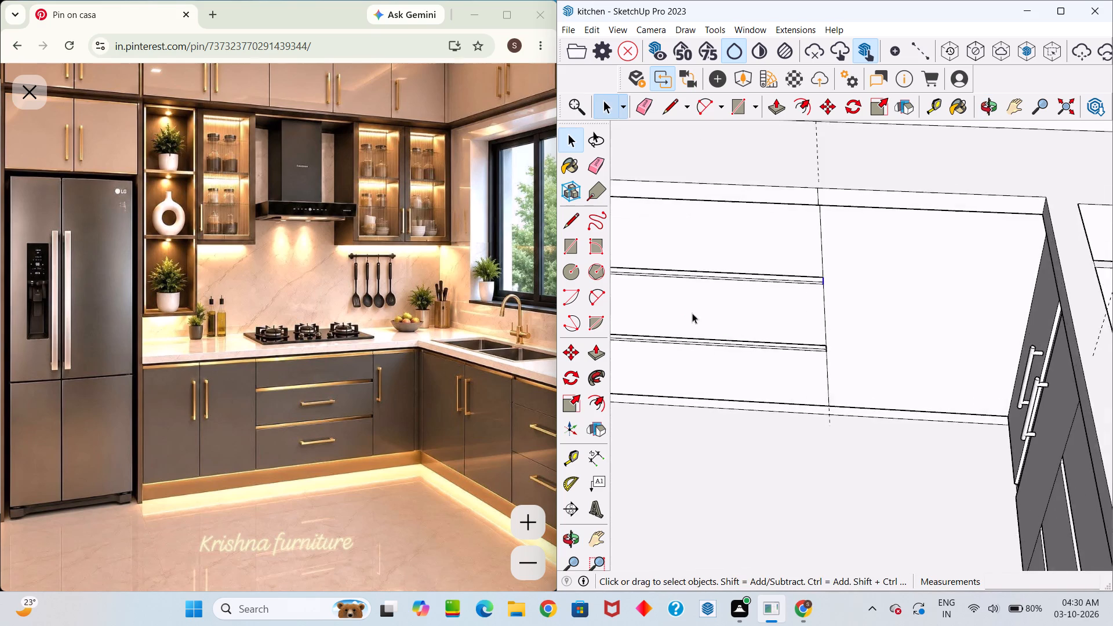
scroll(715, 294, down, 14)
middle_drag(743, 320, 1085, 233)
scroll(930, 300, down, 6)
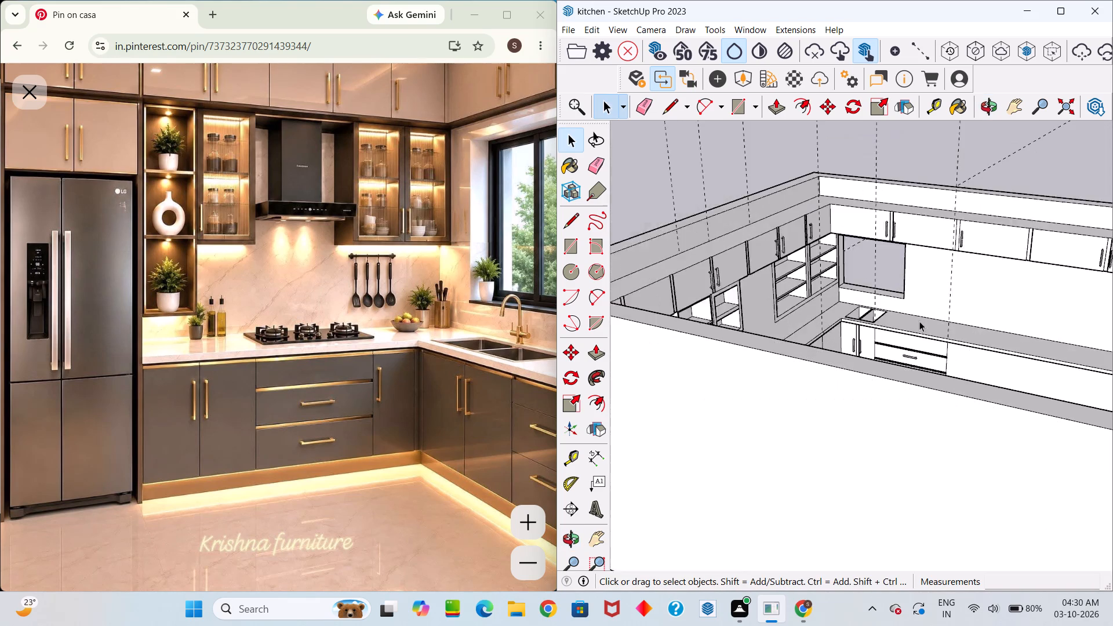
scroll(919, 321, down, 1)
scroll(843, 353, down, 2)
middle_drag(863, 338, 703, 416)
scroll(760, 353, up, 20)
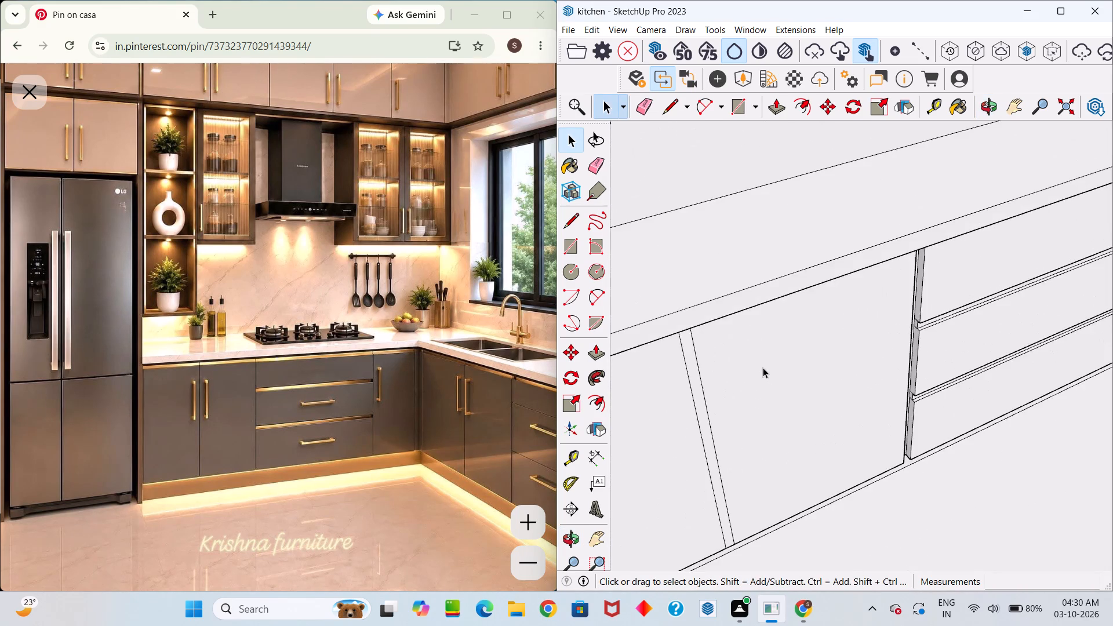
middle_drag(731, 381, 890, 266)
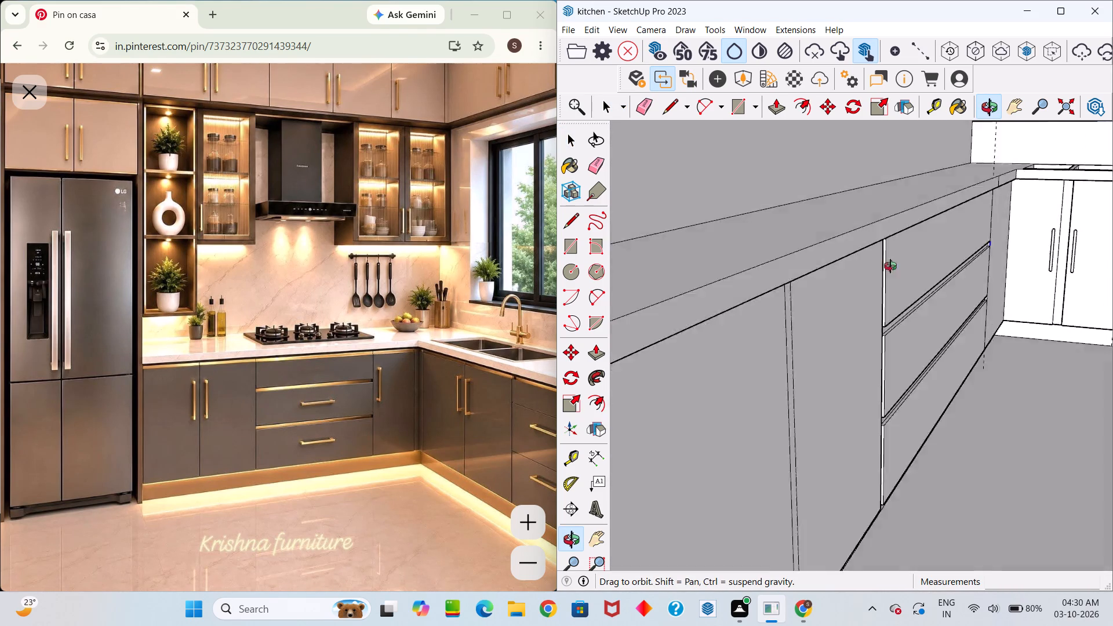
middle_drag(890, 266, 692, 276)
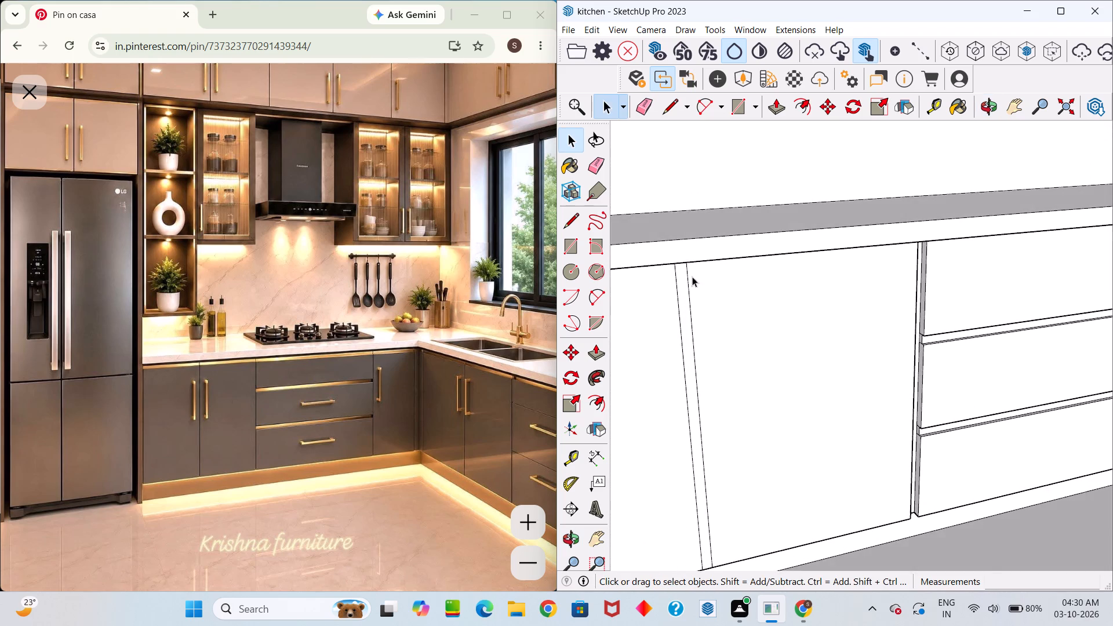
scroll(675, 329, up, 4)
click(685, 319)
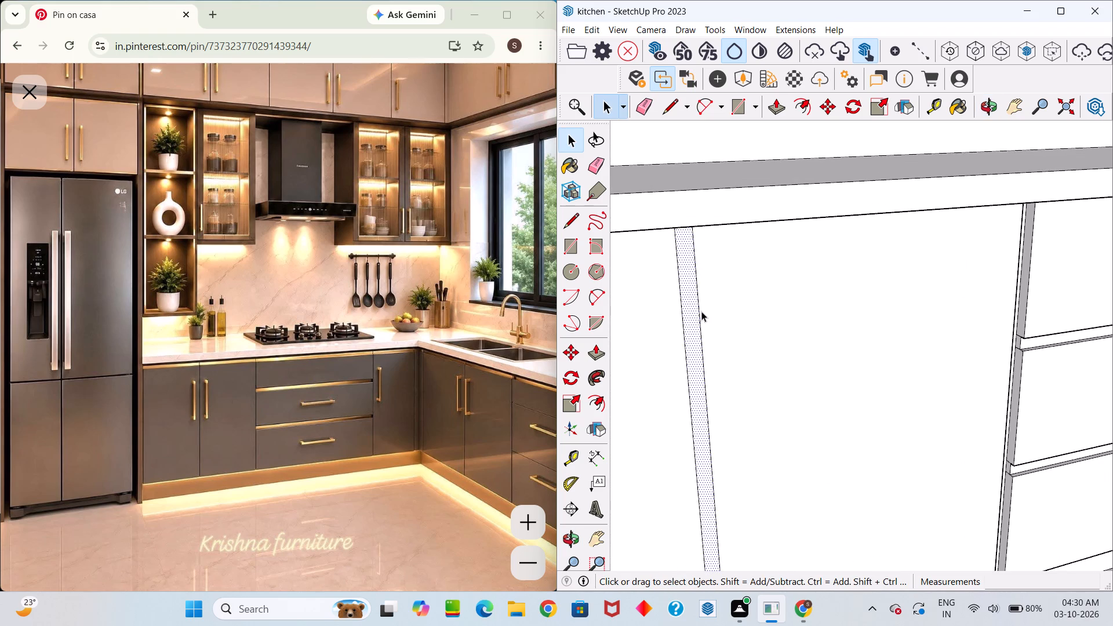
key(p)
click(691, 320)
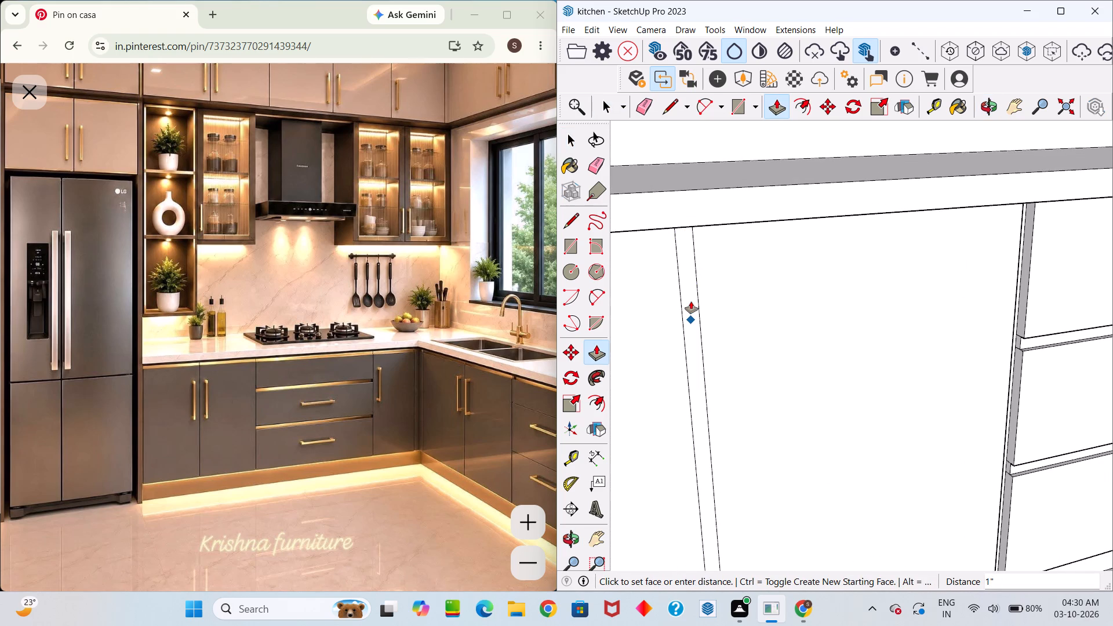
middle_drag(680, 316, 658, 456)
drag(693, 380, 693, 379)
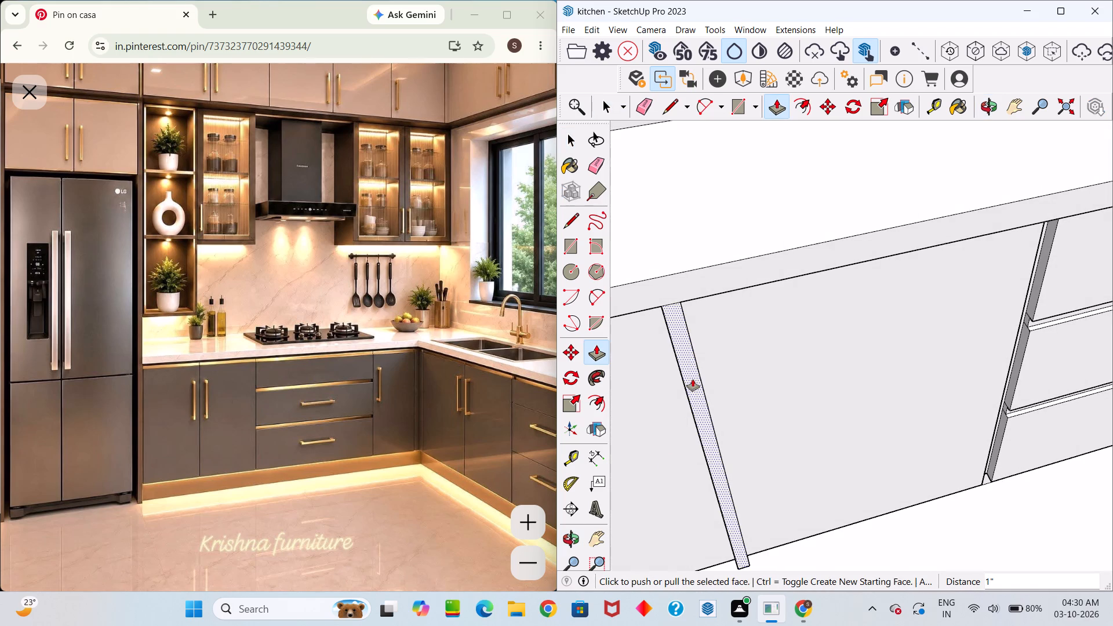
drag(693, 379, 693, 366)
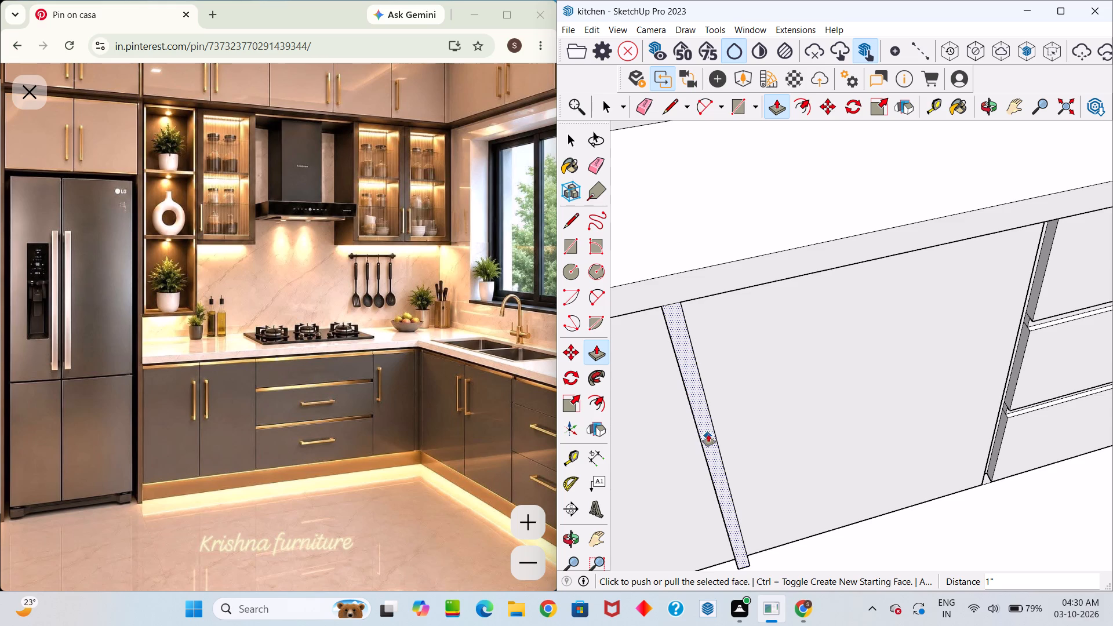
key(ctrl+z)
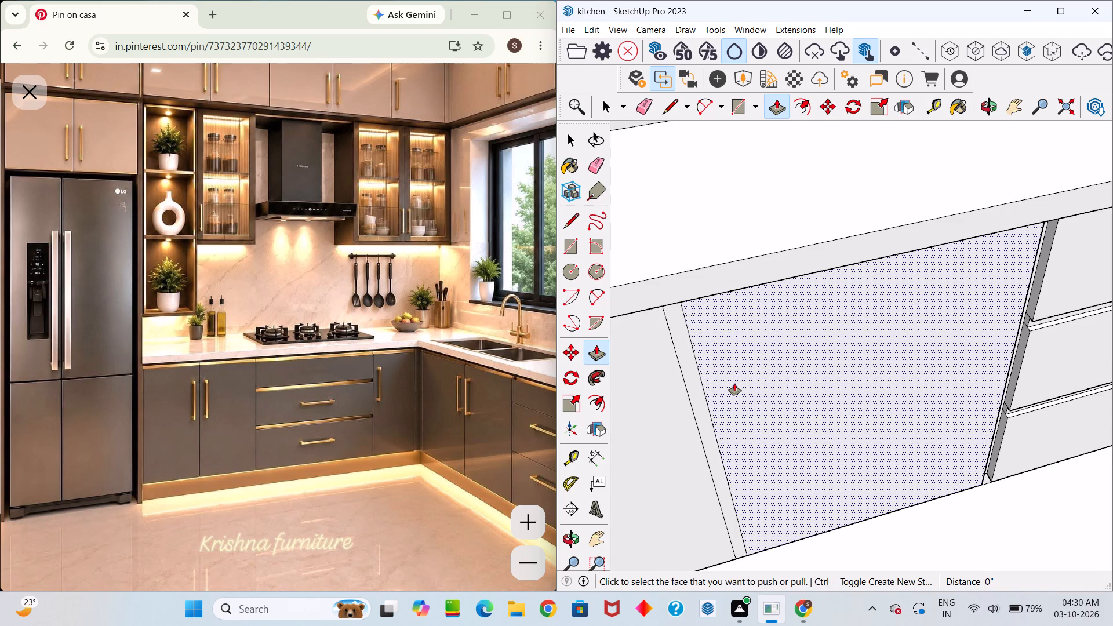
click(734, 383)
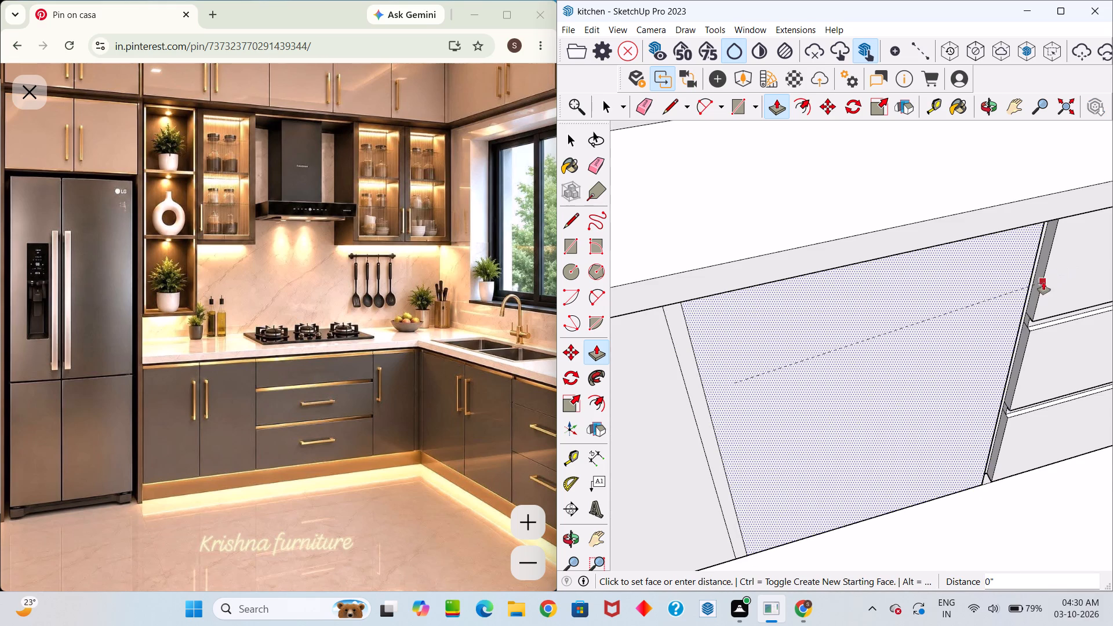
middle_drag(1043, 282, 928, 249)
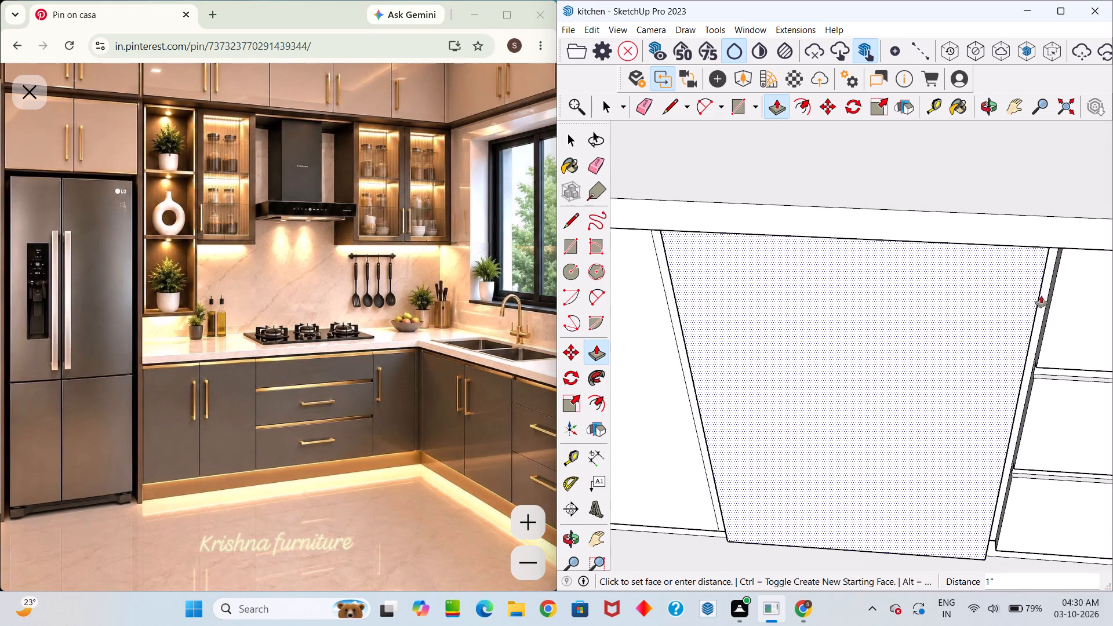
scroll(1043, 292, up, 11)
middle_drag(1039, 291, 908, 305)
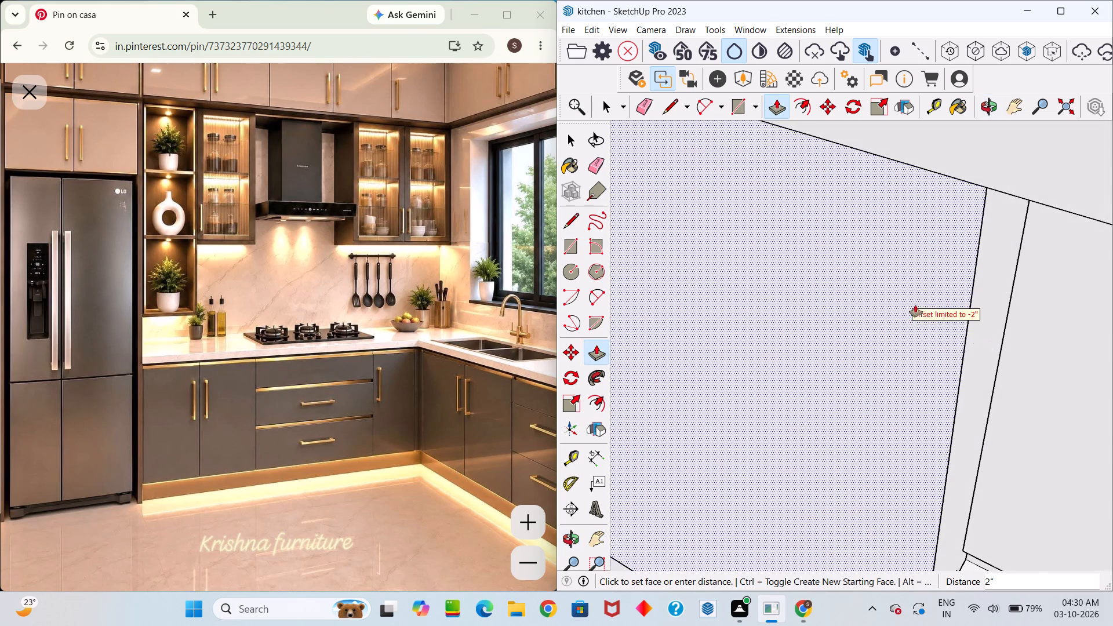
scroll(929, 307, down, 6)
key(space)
Pull the narrow vertical strip between the two base cabinet doors outward by 0.4".
scroll(940, 322, down, 3)
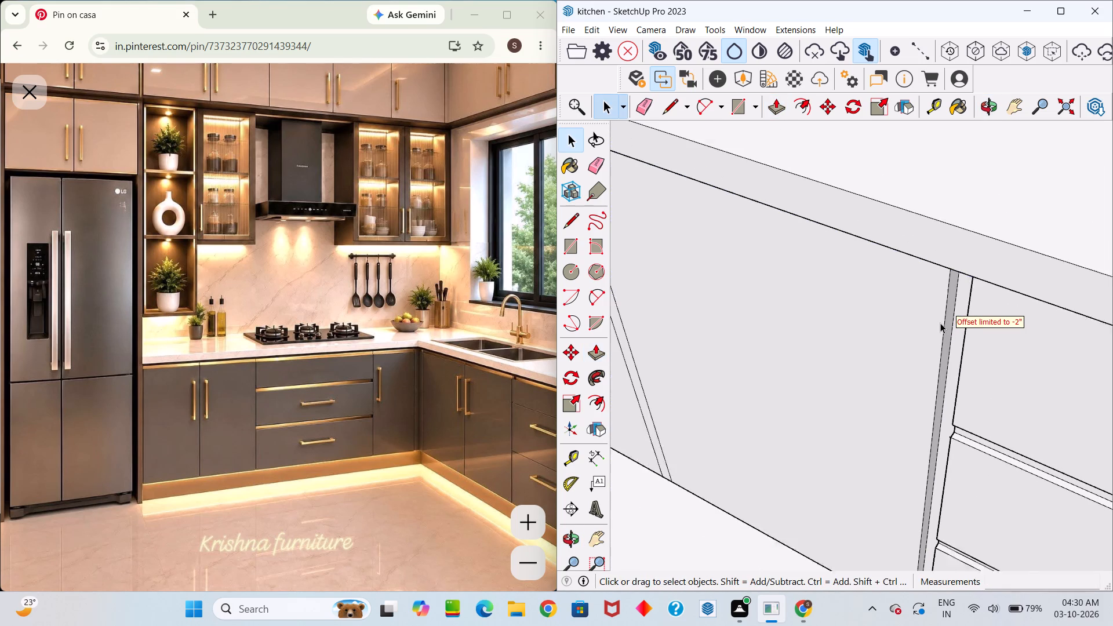
scroll(940, 323, down, 1)
middle_drag(972, 301, 1100, 228)
scroll(1042, 272, down, 10)
scroll(791, 332, up, 2)
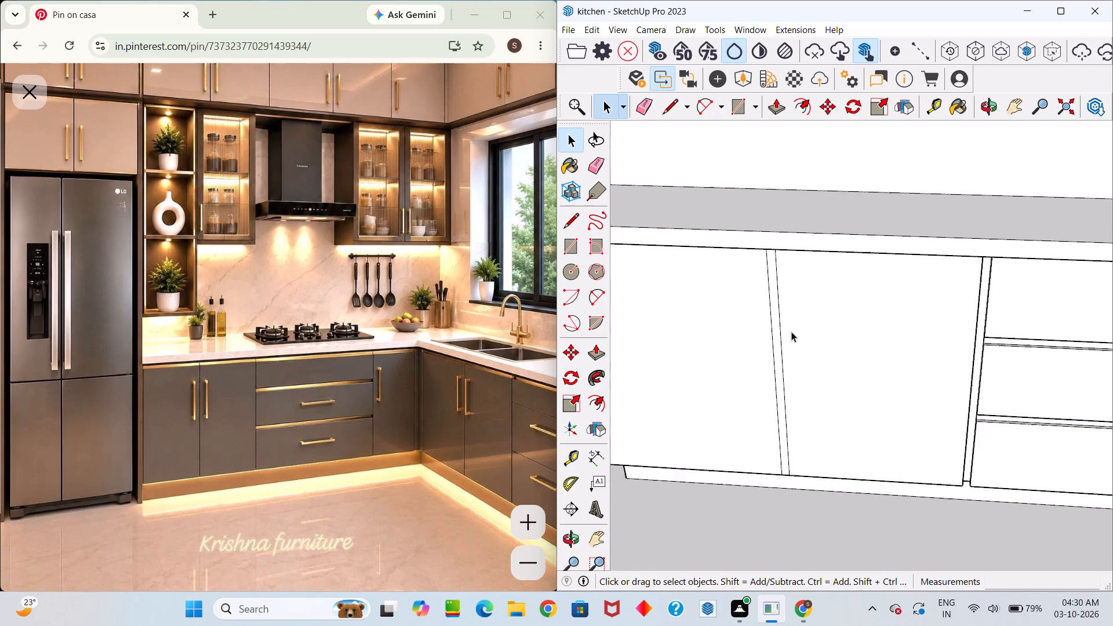
scroll(791, 332, up, 3)
click(772, 350)
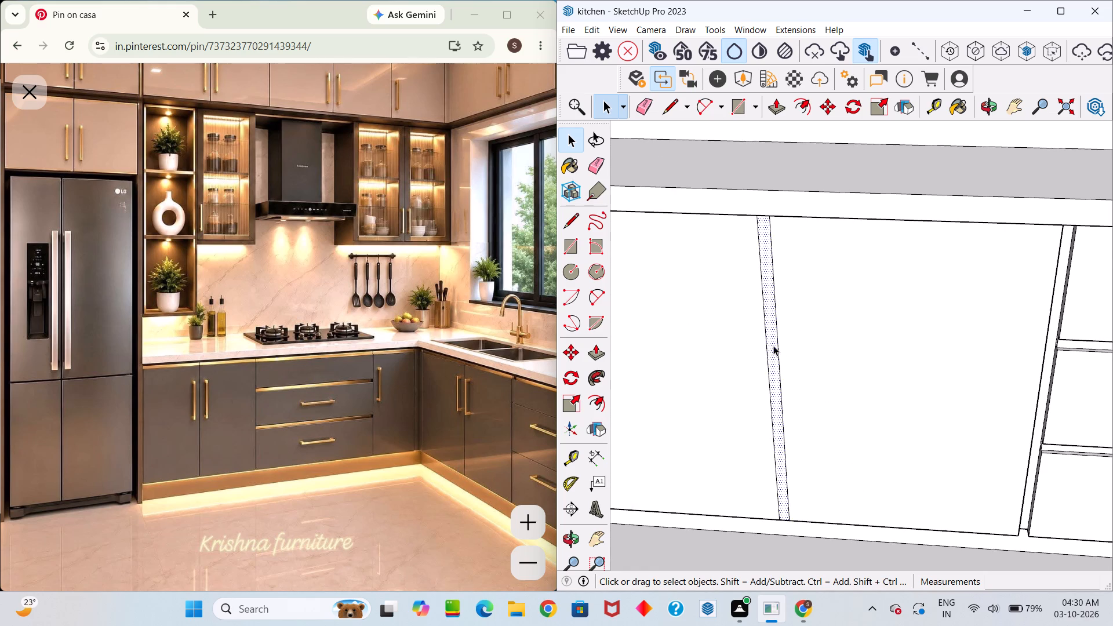
key(p)
double_click(774, 355)
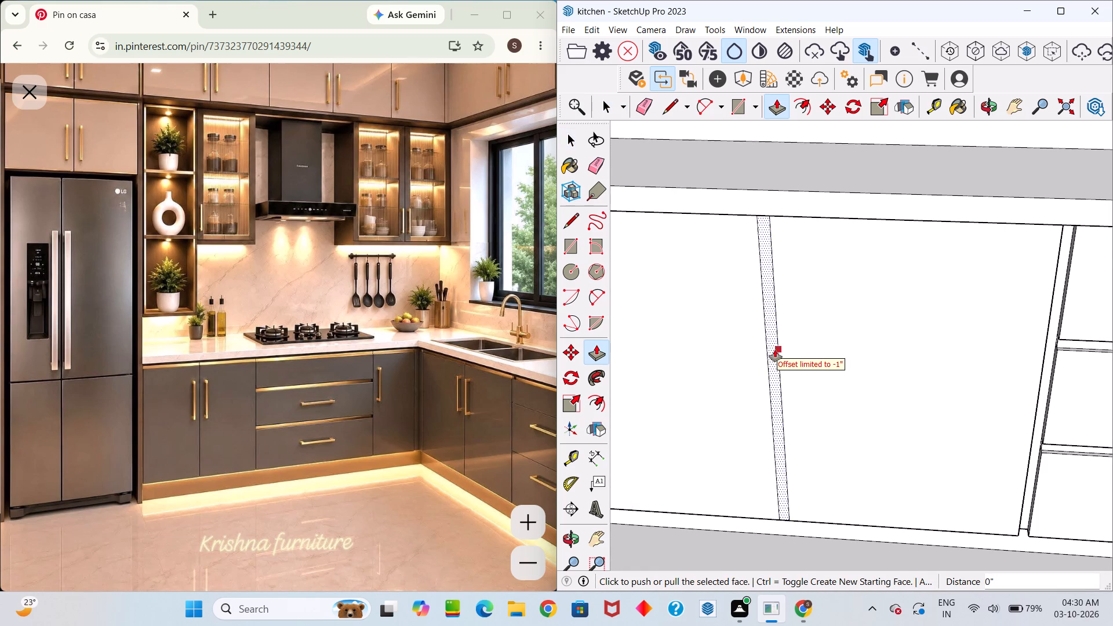
drag(772, 298, 764, 261)
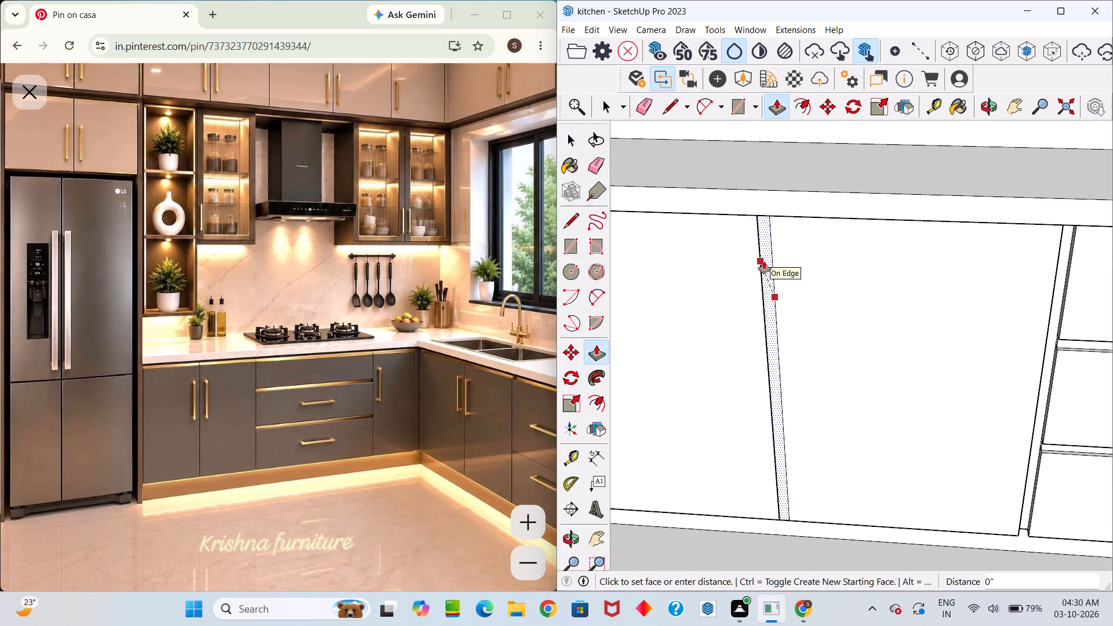
drag(764, 261, 765, 262)
text(0.)
key(4)
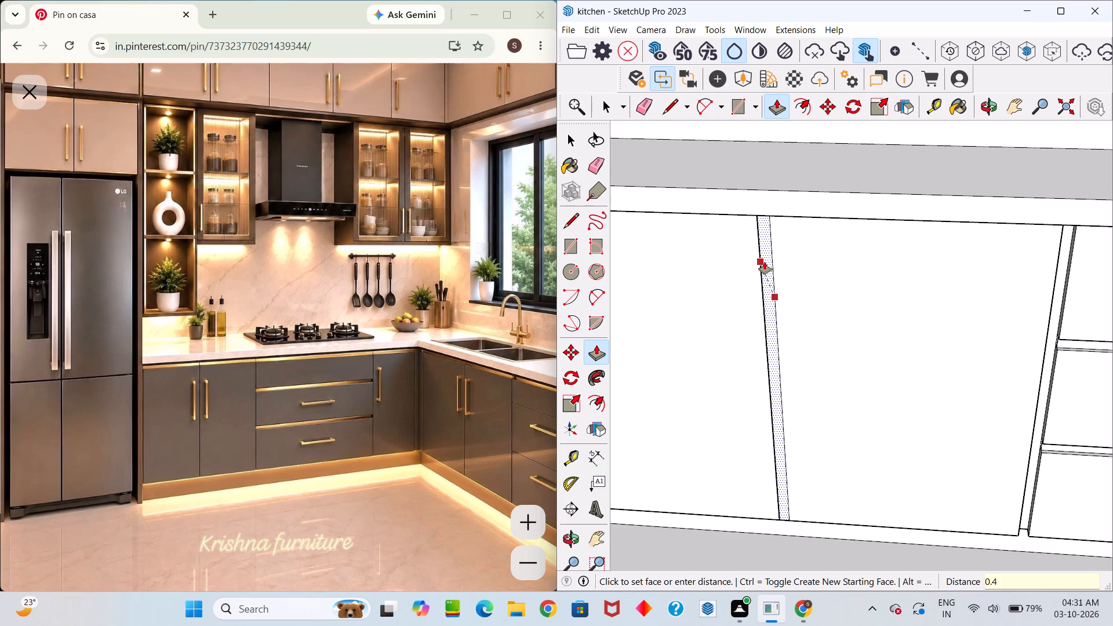
drag(765, 262, 766, 262)
key(Return)
Push the front face of the strip between the two base cabinet doors in by 1" to form a gap.
scroll(773, 270, up, 5)
middle_drag(752, 287, 1013, 170)
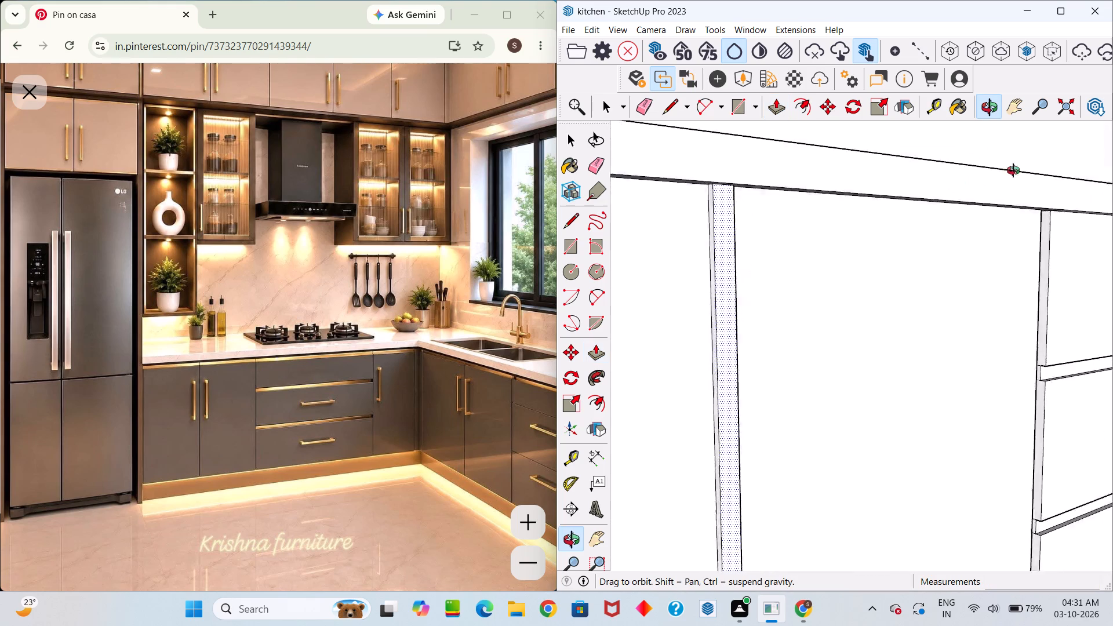
middle_drag(1013, 170, 1112, 246)
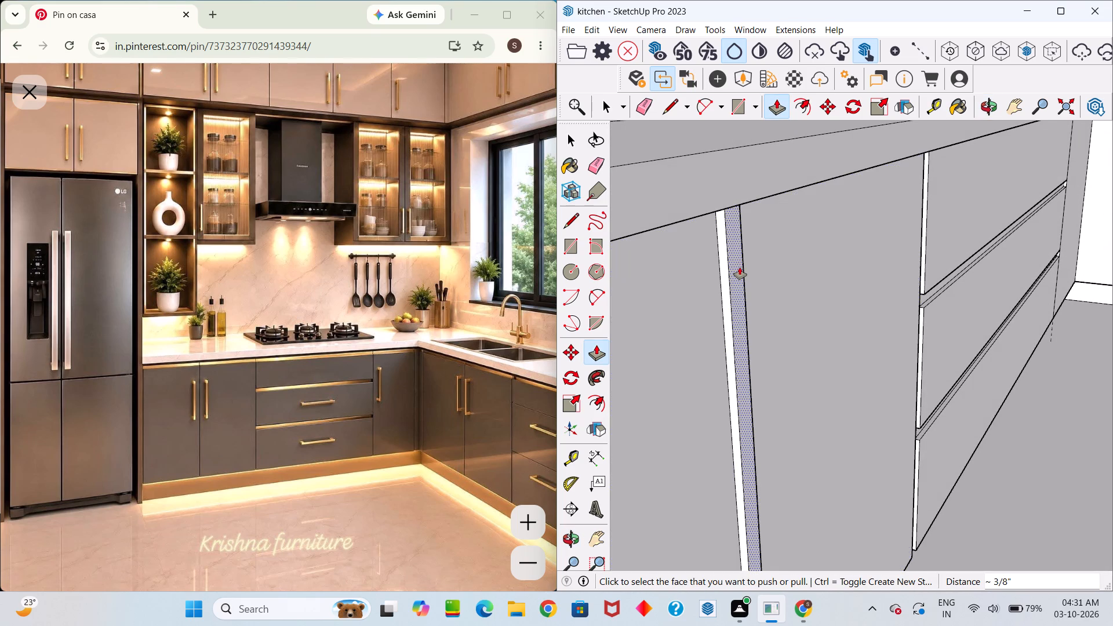
click(740, 267)
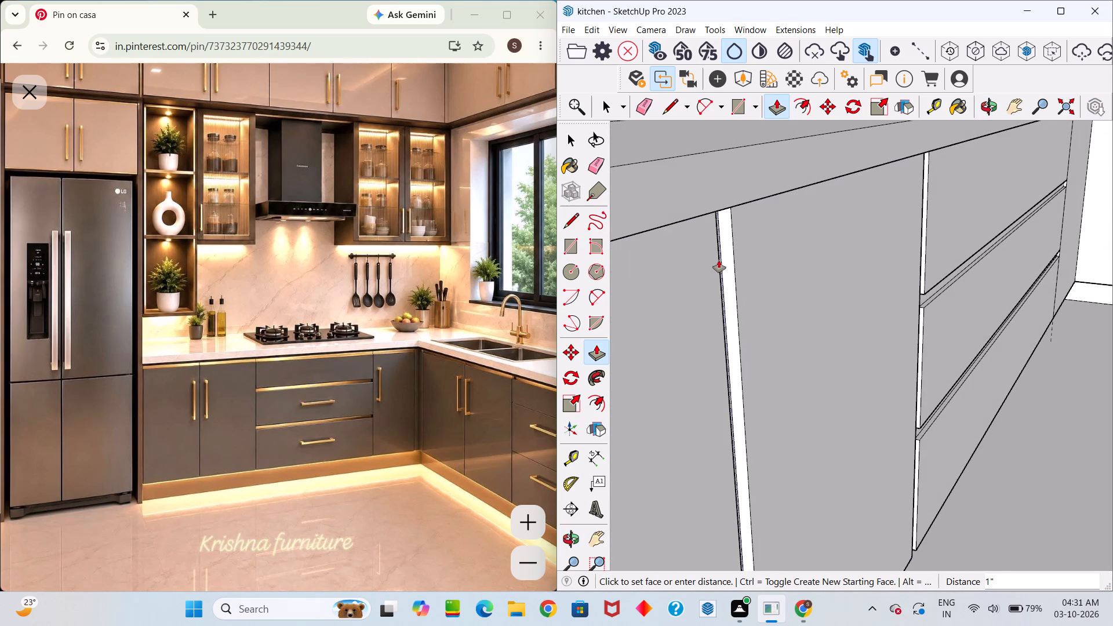
key(1)
key(Return)
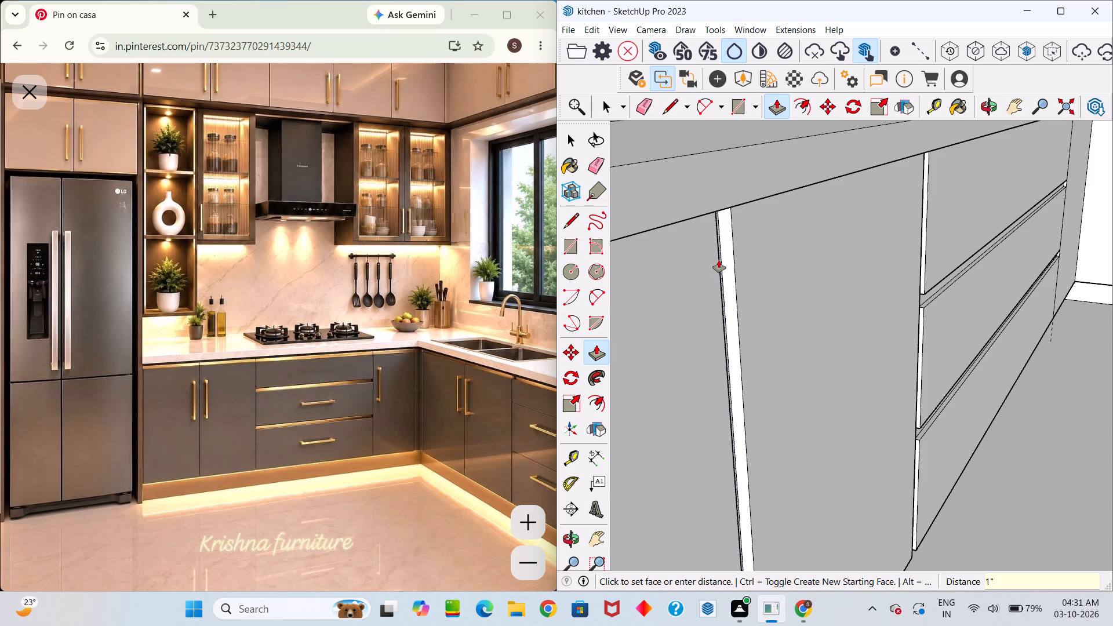
Examine the gap between the two base cabinet doors and the rest of the hob-wall cabinet front.
middle_drag(724, 260, 663, 247)
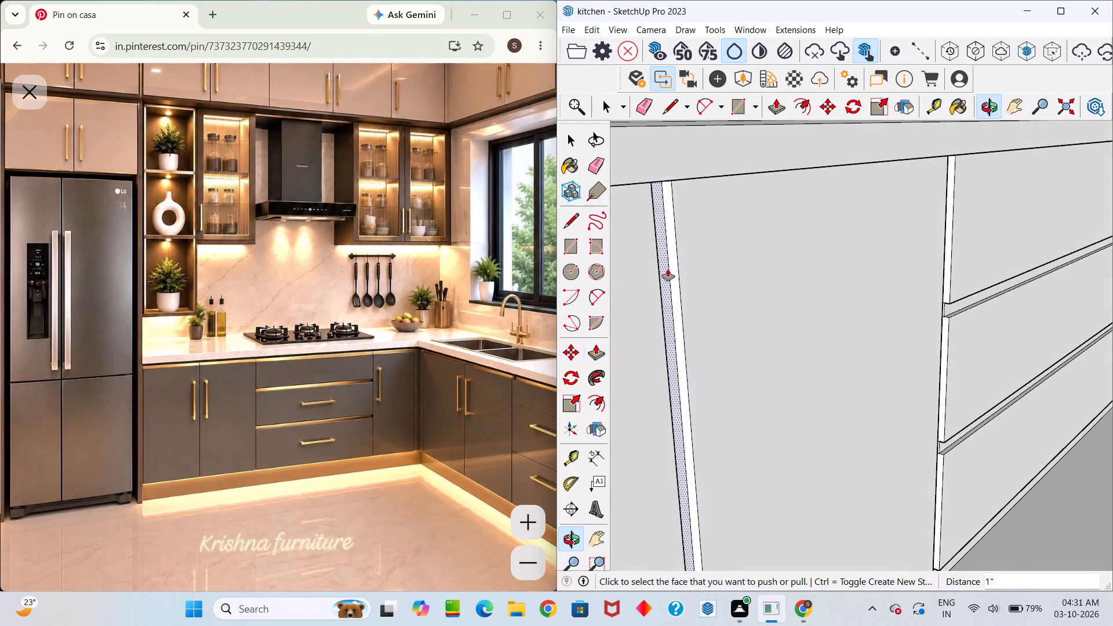
scroll(678, 296, down, 12)
middle_drag(761, 345, 688, 361)
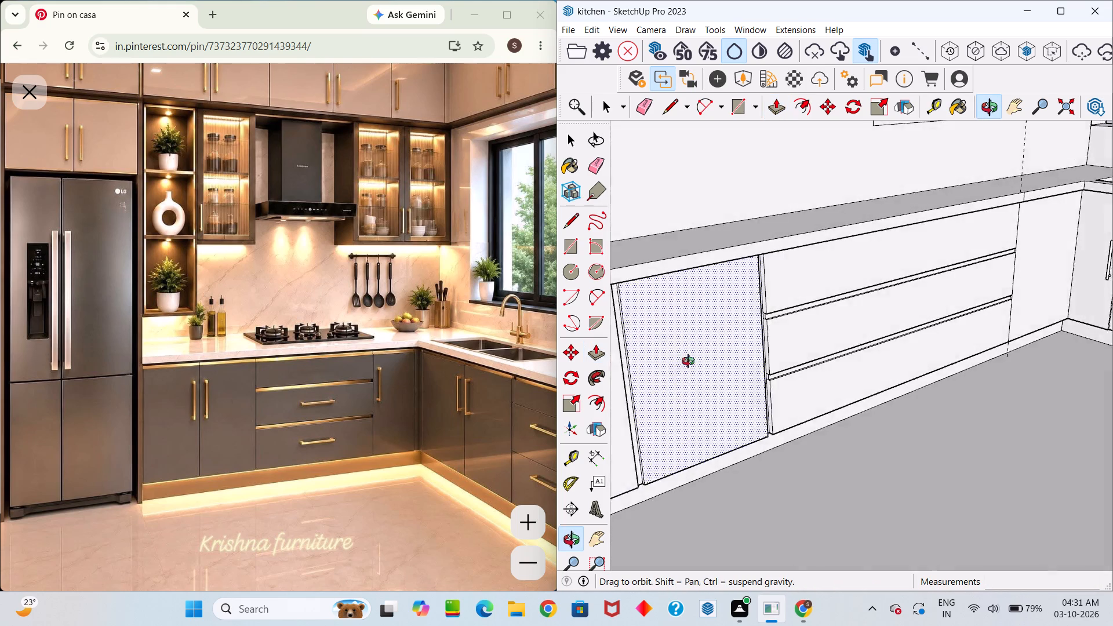
middle_drag(688, 361, 687, 340)
scroll(703, 356, down, 2)
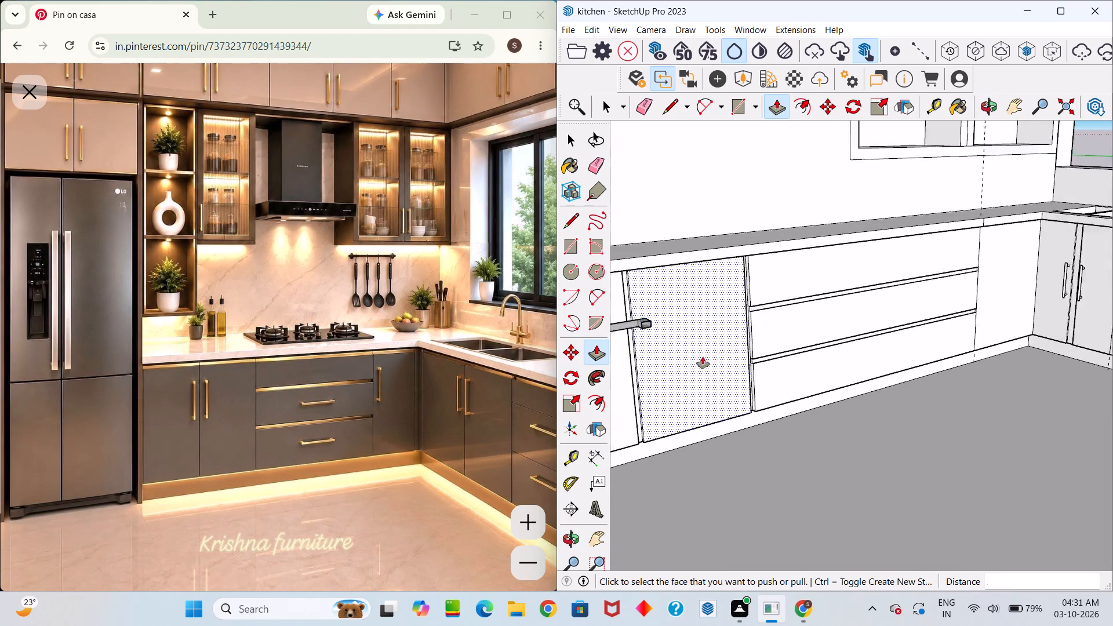
scroll(703, 356, down, 3)
scroll(801, 384, down, 4)
scroll(801, 392, up, 5)
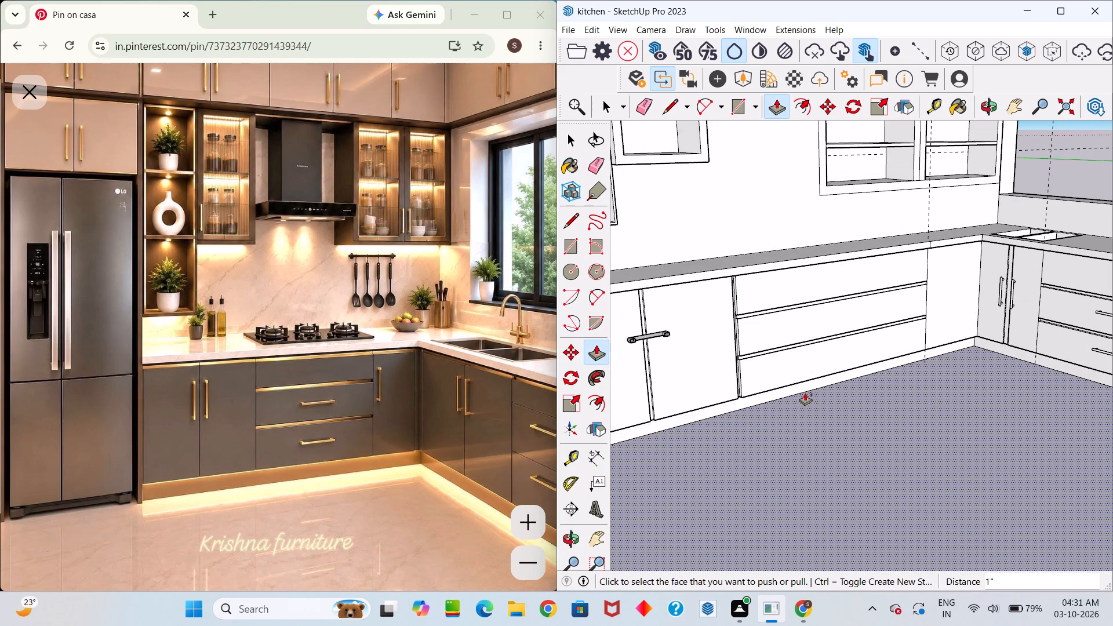
Delete the stray handle floating over the kitchen floor in front of the hob-wall base cabinets.
scroll(805, 393, up, 1)
middle_drag(805, 397, 956, 394)
scroll(806, 397, down, 1)
drag(816, 392, 956, 394)
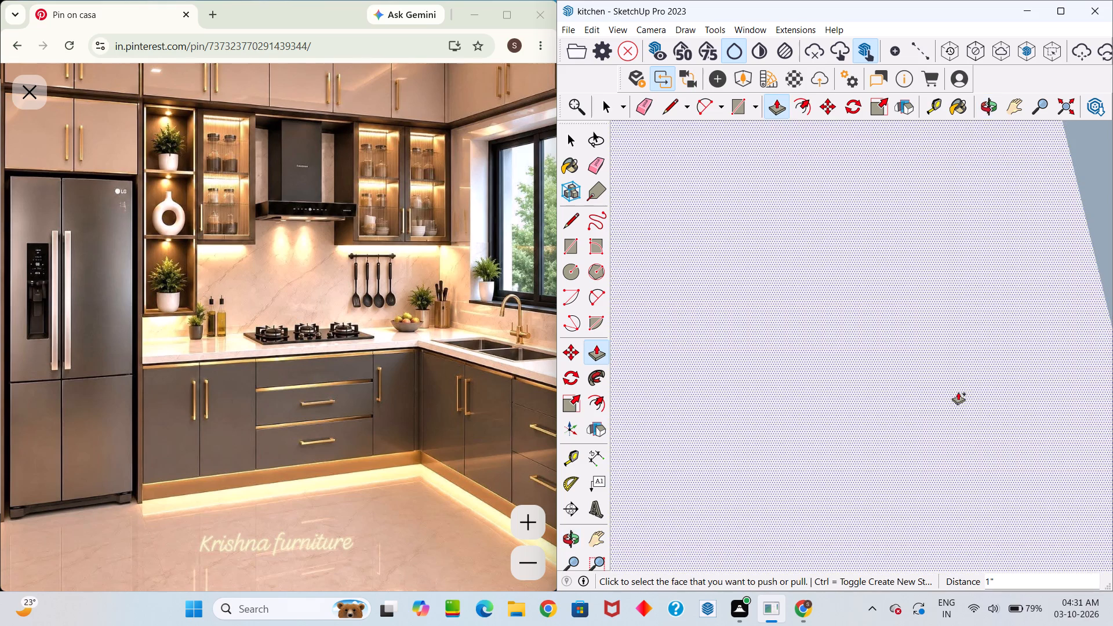
middle_drag(958, 392, 643, 566)
scroll(707, 536, down, 20)
scroll(707, 536, down, 1)
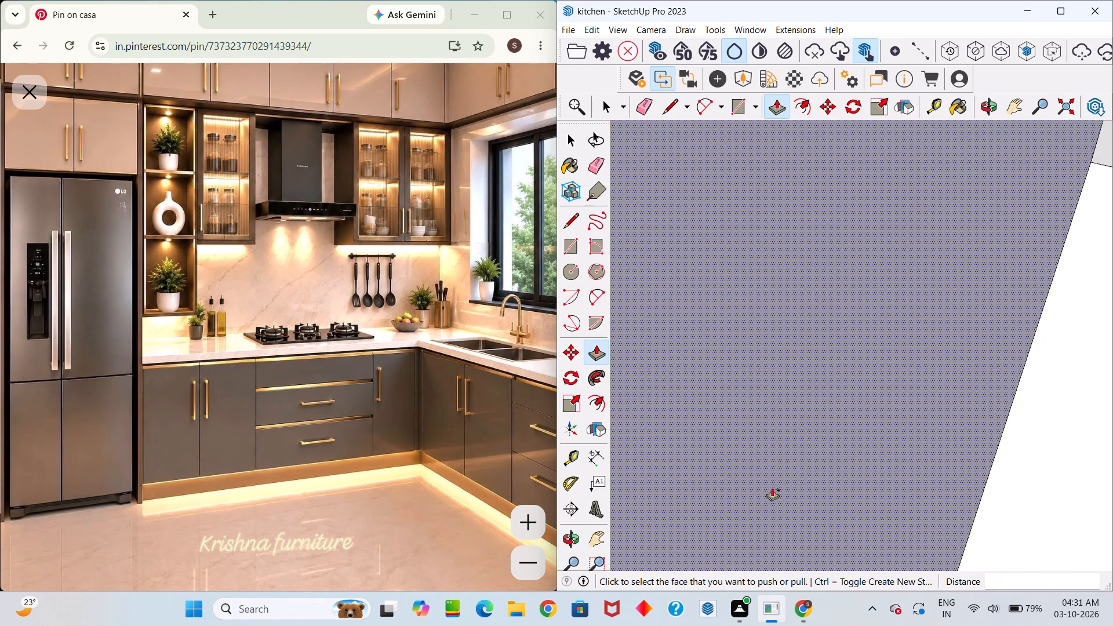
scroll(772, 489, down, 20)
scroll(772, 489, down, 20)
scroll(772, 489, down, 2)
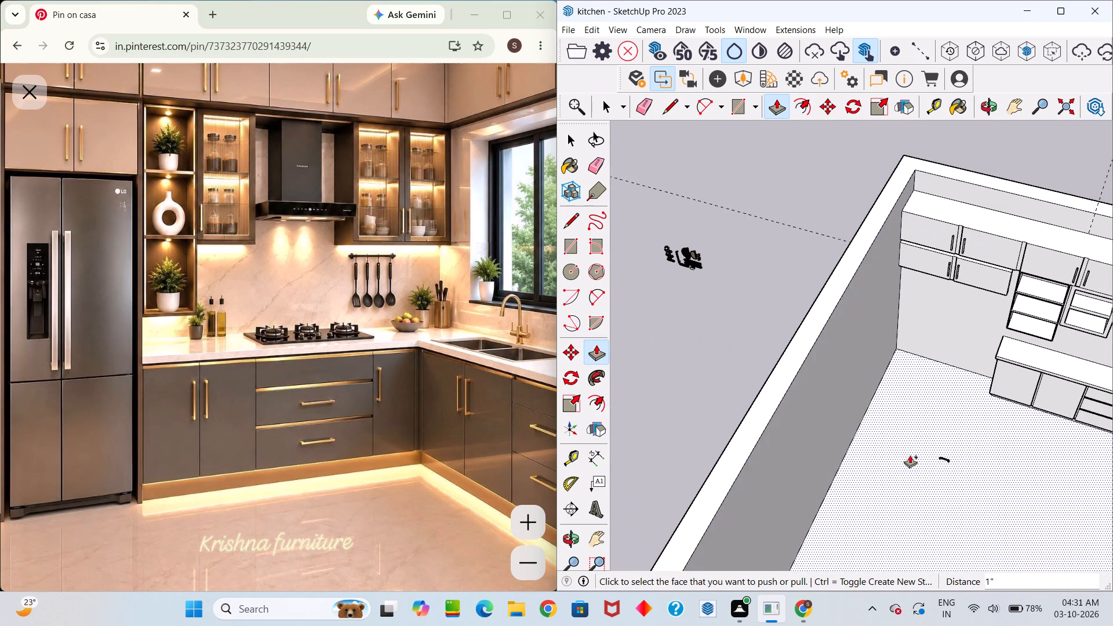
middle_drag(911, 449, 960, 449)
scroll(964, 450, up, 13)
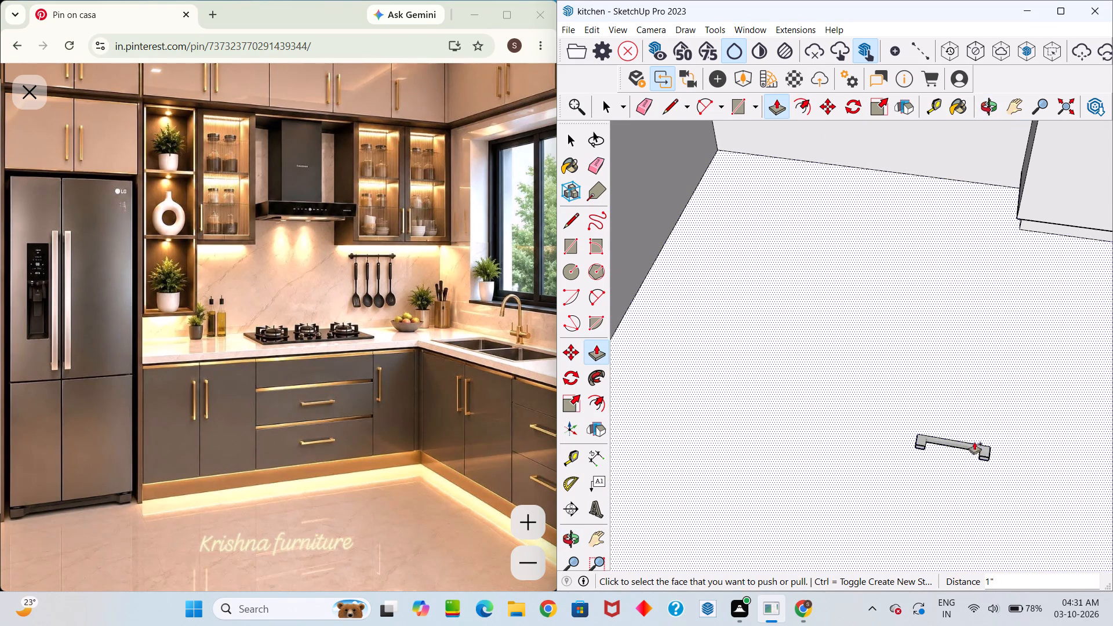
scroll(973, 444, up, 4)
click(971, 447)
scroll(969, 441, left, 2)
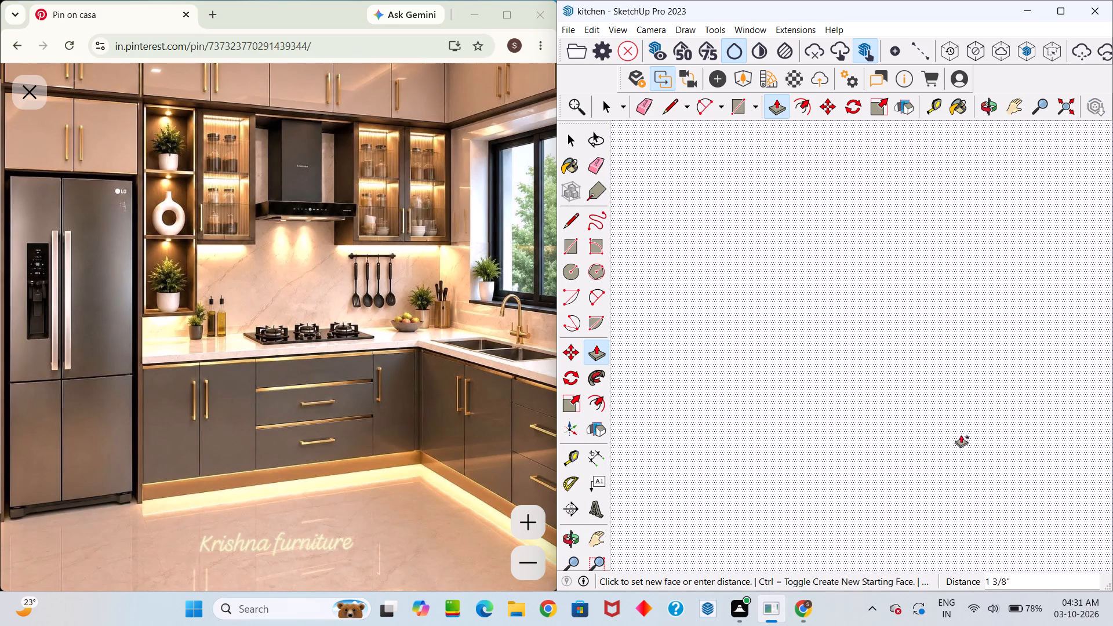
key(space)
scroll(961, 436, down, 20)
scroll(961, 436, down, 17)
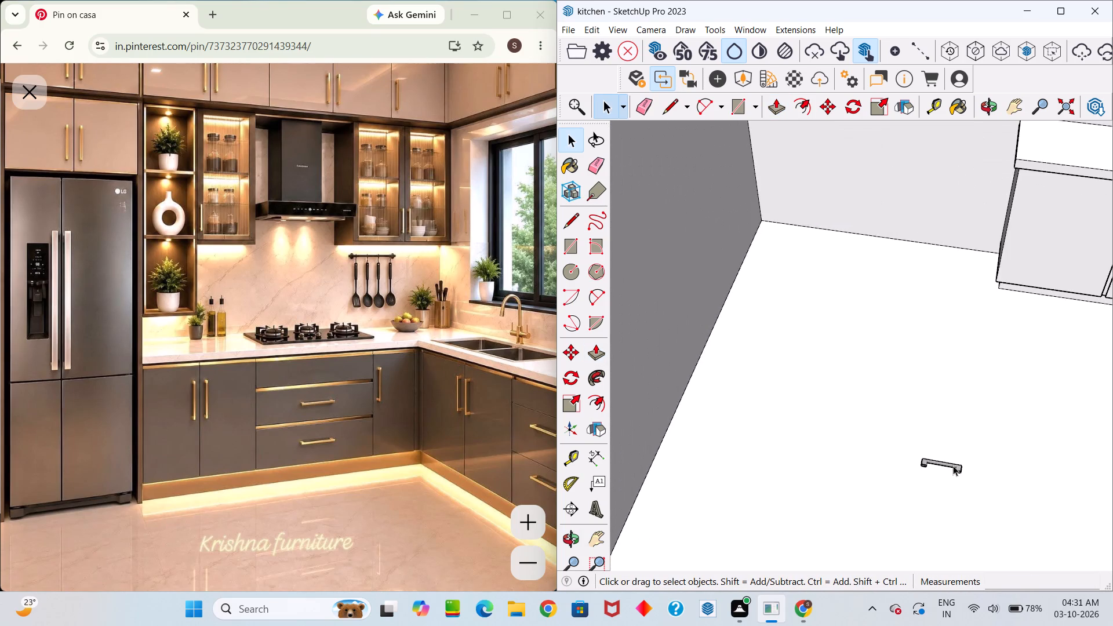
scroll(953, 465, down, 16)
middle_drag(971, 438, 966, 372)
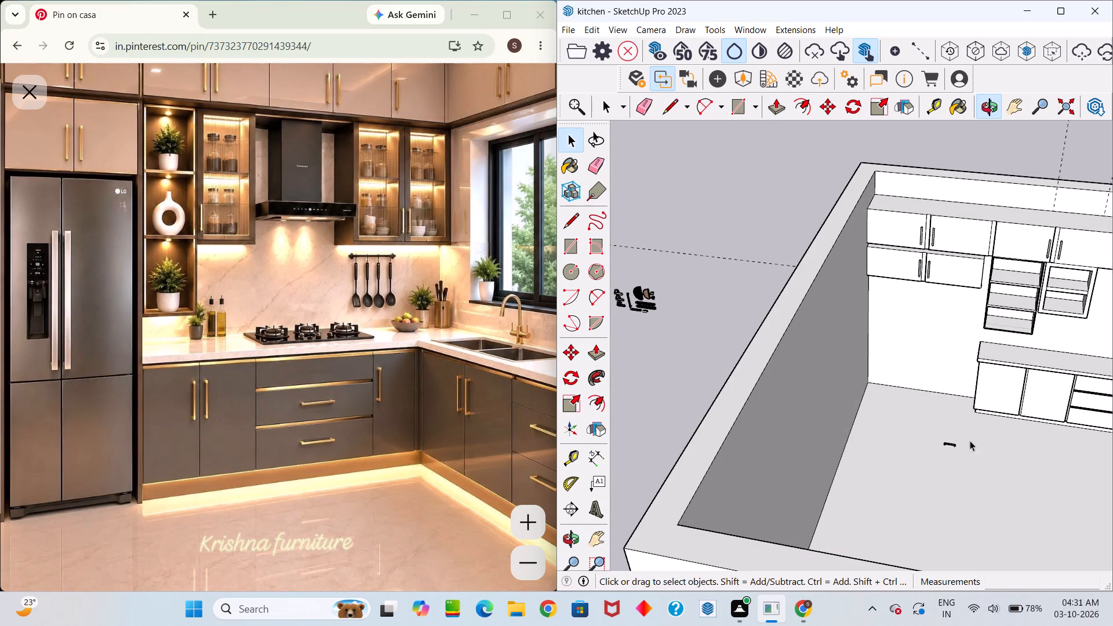
click(957, 441)
click(955, 443)
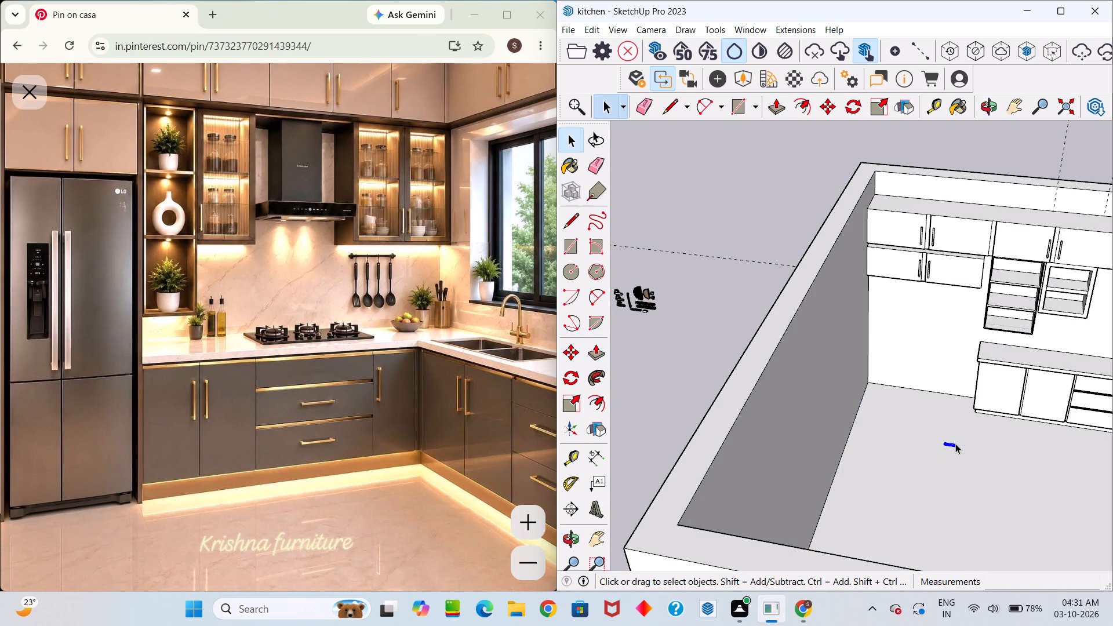
key(Delete)
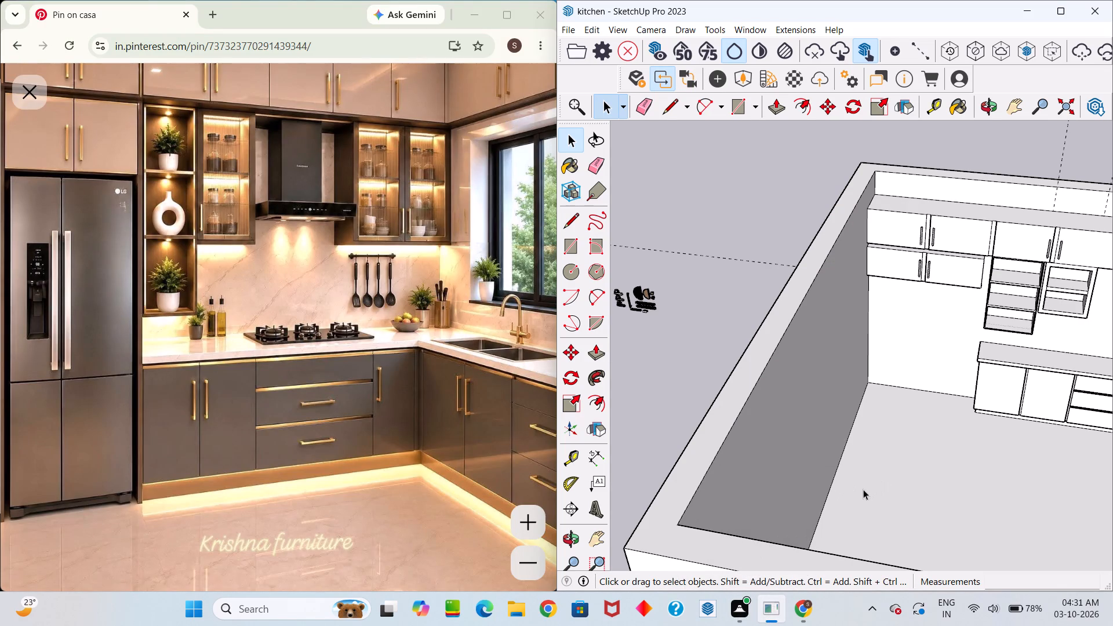
Examine the whole kitchen from outside and above, checking the walls, wall cabinets and base cabinets.
scroll(849, 492, down, 3)
middle_drag(844, 491, 758, 484)
scroll(841, 464, down, 5)
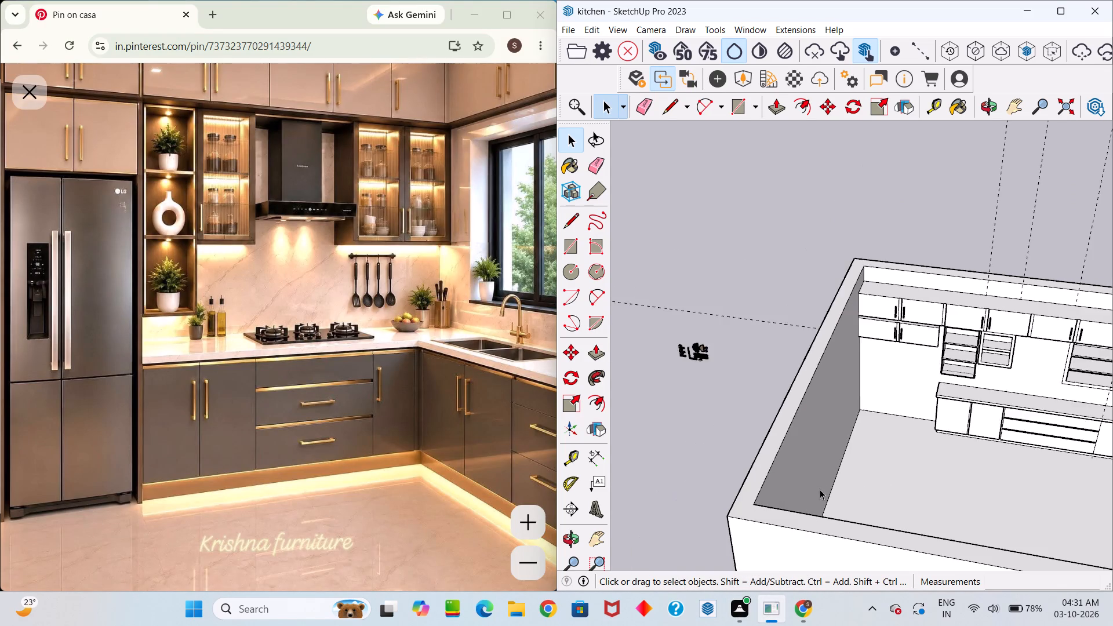
scroll(820, 489, down, 8)
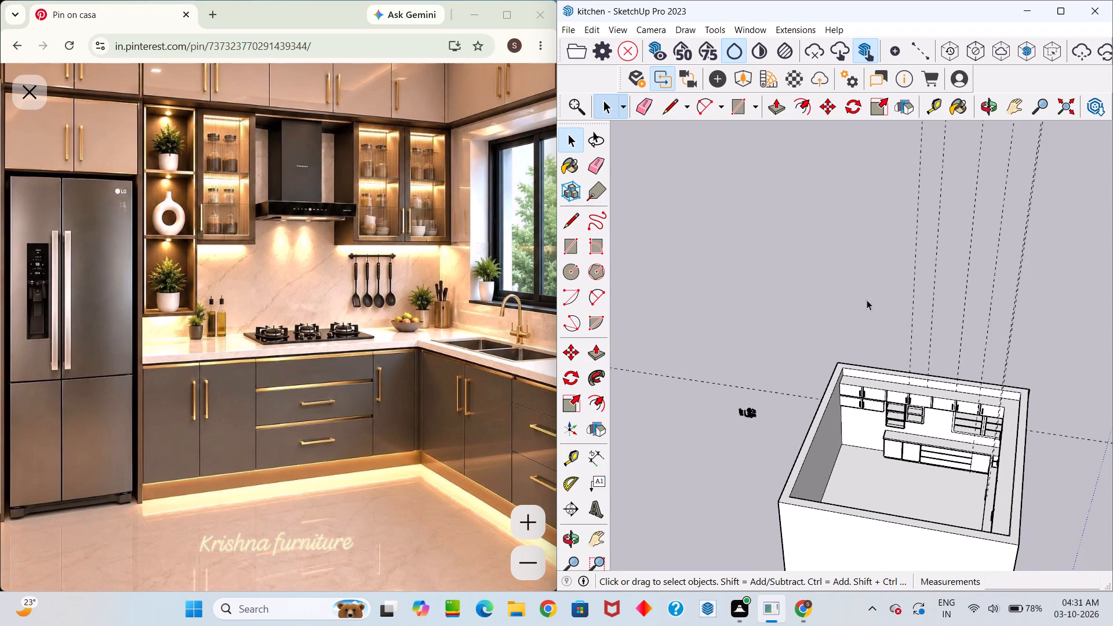
middle_drag(867, 300, 539, 288)
drag(867, 300, 537, 282)
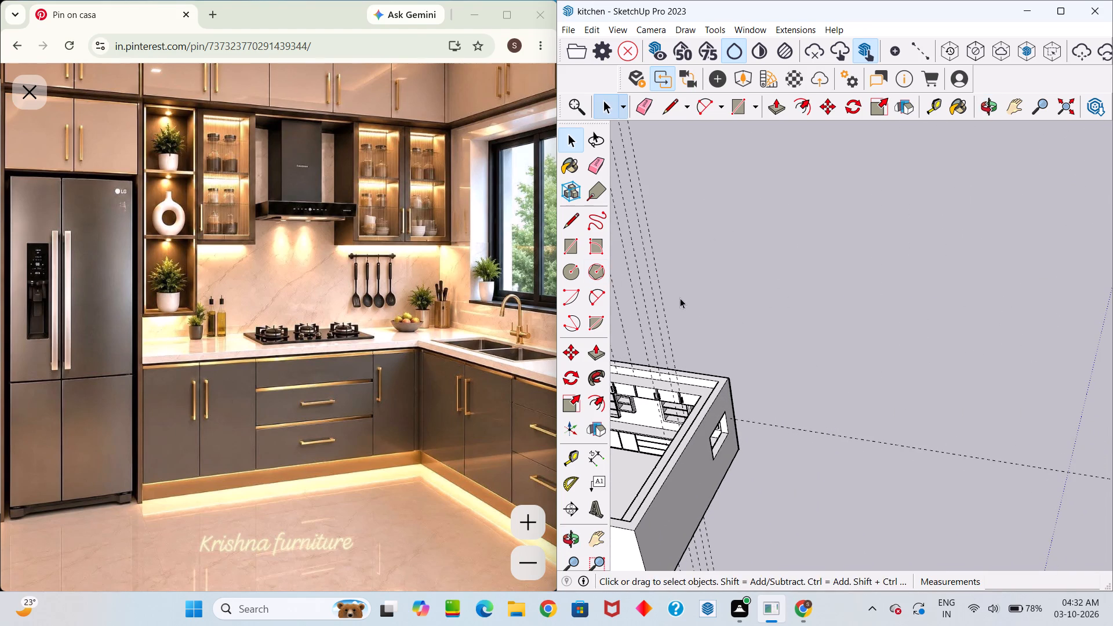
middle_drag(676, 299, 859, 230)
scroll(723, 329, down, 10)
middle_drag(748, 347, 691, 417)
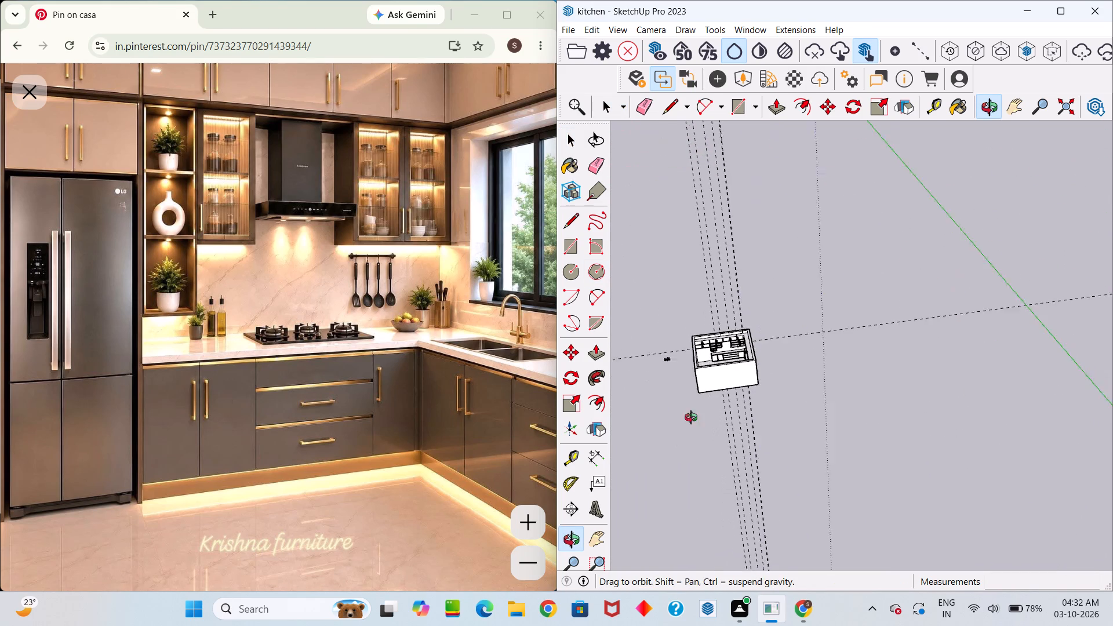
middle_drag(691, 417, 612, 384)
scroll(692, 339, up, 16)
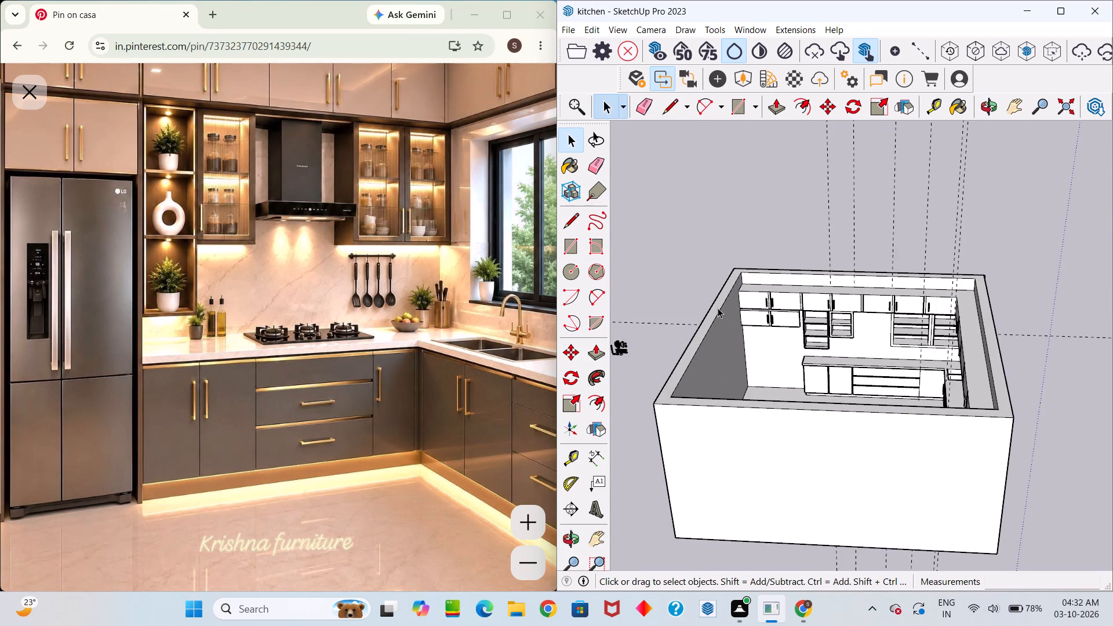
middle_drag(689, 326, 686, 275)
drag(686, 324, 686, 274)
middle_drag(688, 256, 718, 419)
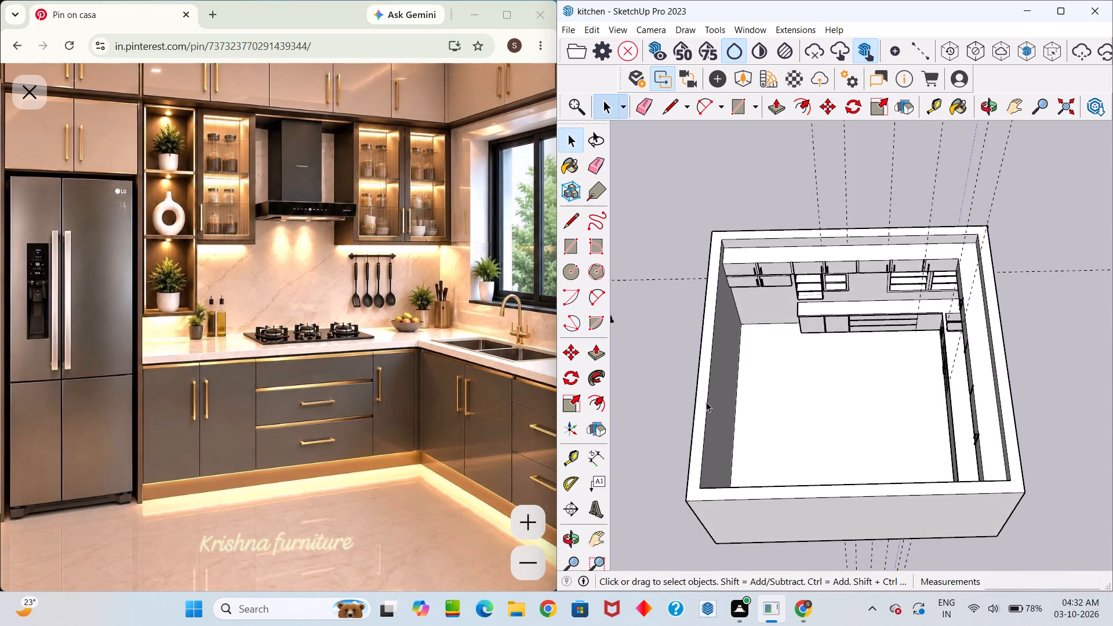
scroll(705, 402, up, 7)
middle_drag(710, 370, 700, 272)
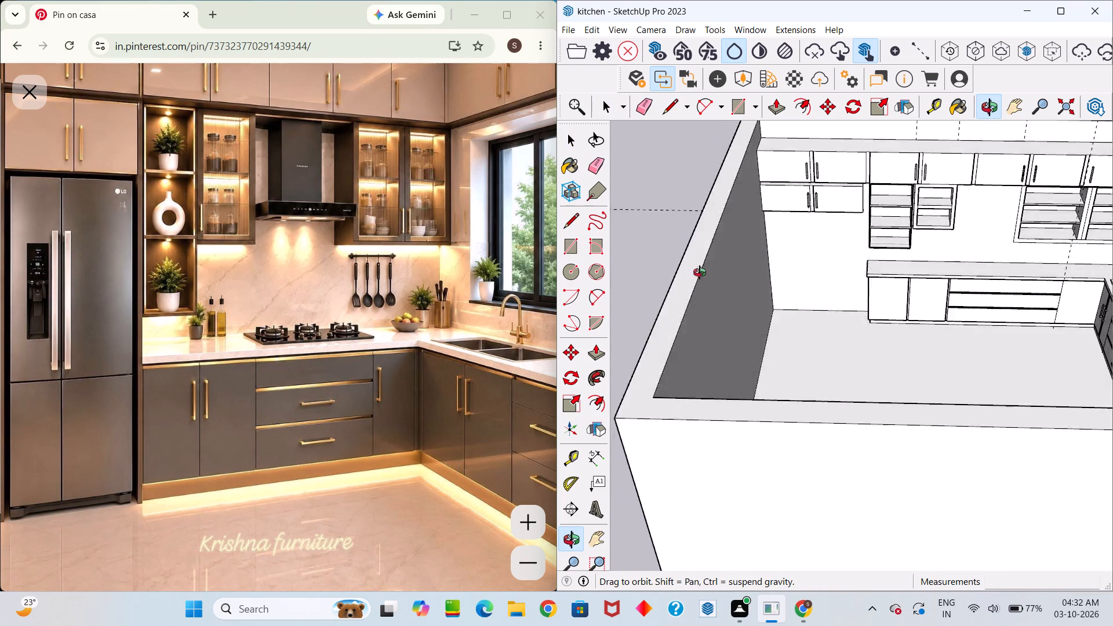
middle_drag(700, 272, 721, 340)
scroll(709, 329, down, 8)
scroll(775, 275, up, 4)
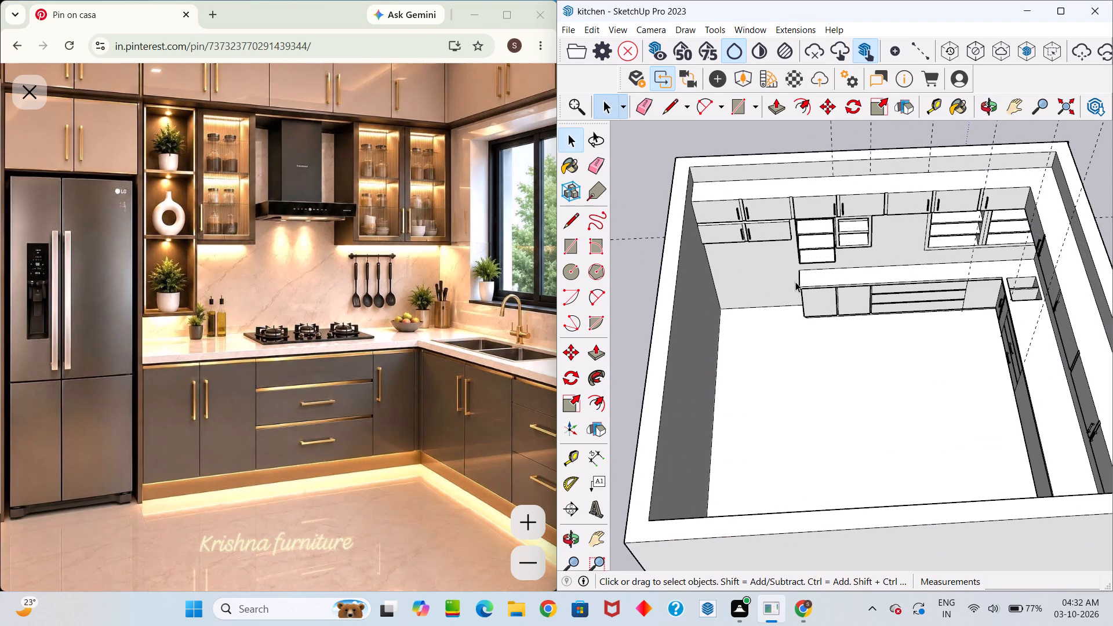
middle_drag(756, 239, 653, 254)
drag(741, 238, 654, 254)
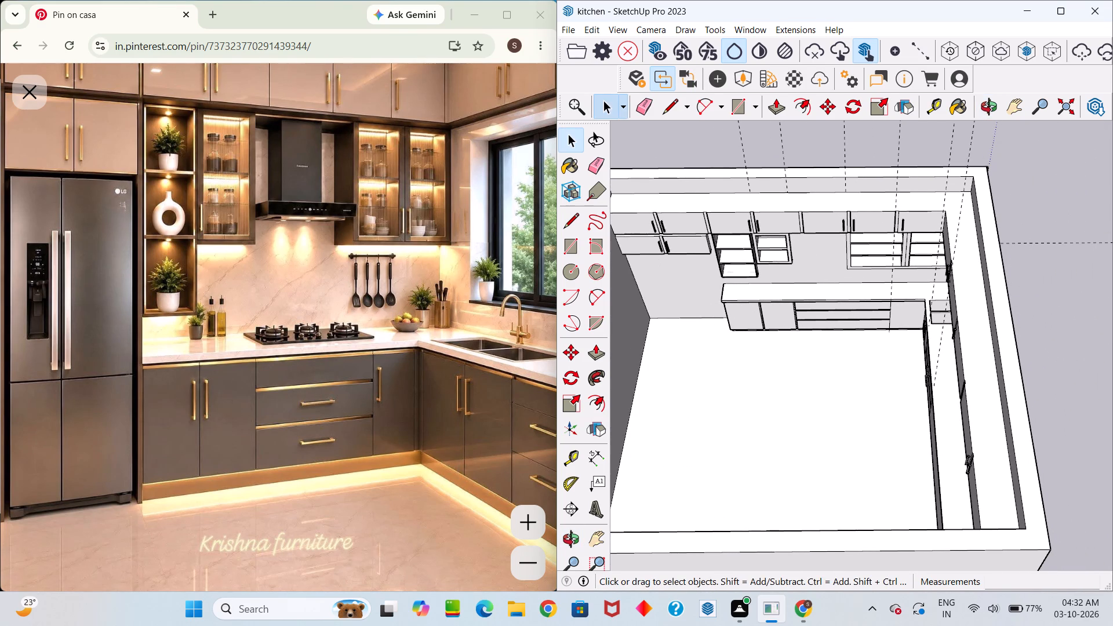
middle_drag(843, 285, 985, 192)
Examine the doors, drawers and handles of the sink-wall base cabinet.
scroll(932, 290, up, 4)
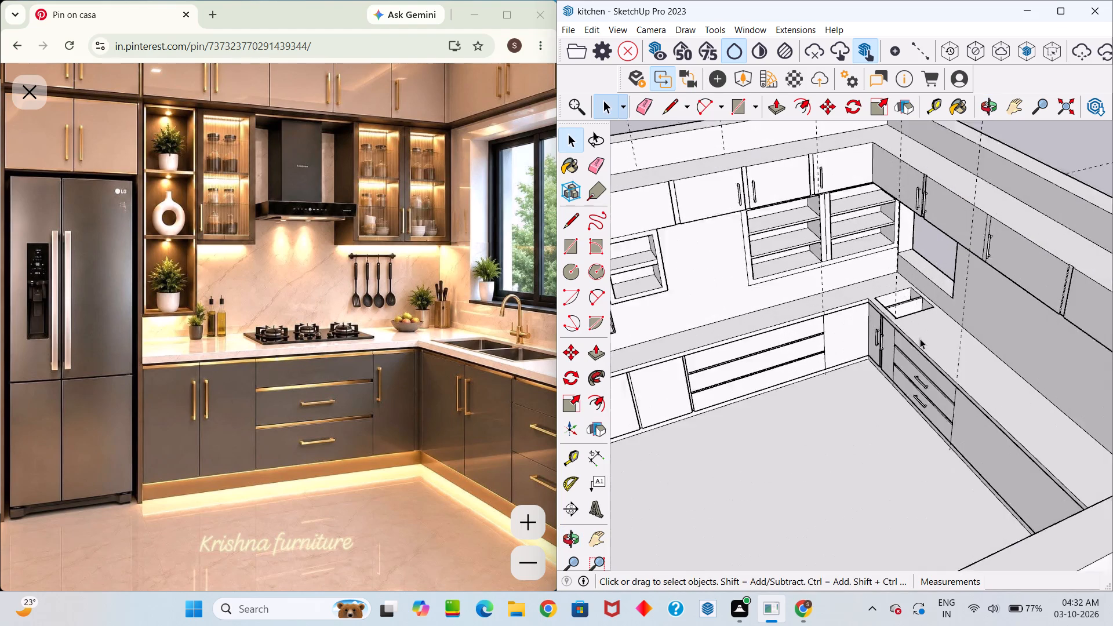
scroll(920, 339, up, 3)
middle_drag(905, 350, 1063, 344)
scroll(996, 377, up, 13)
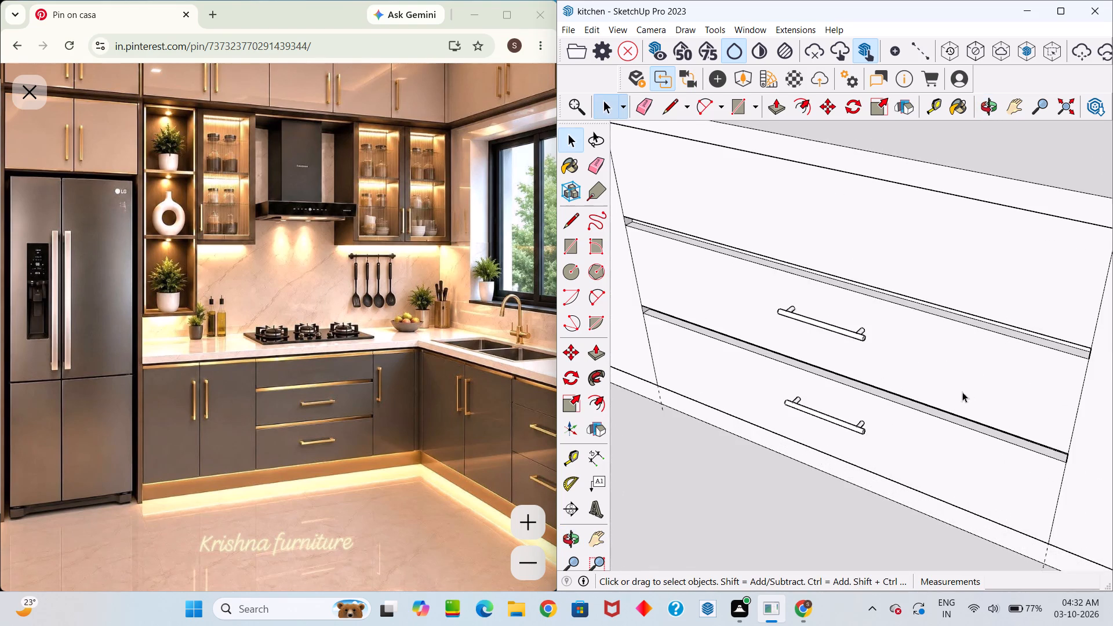
middle_drag(952, 396, 1049, 394)
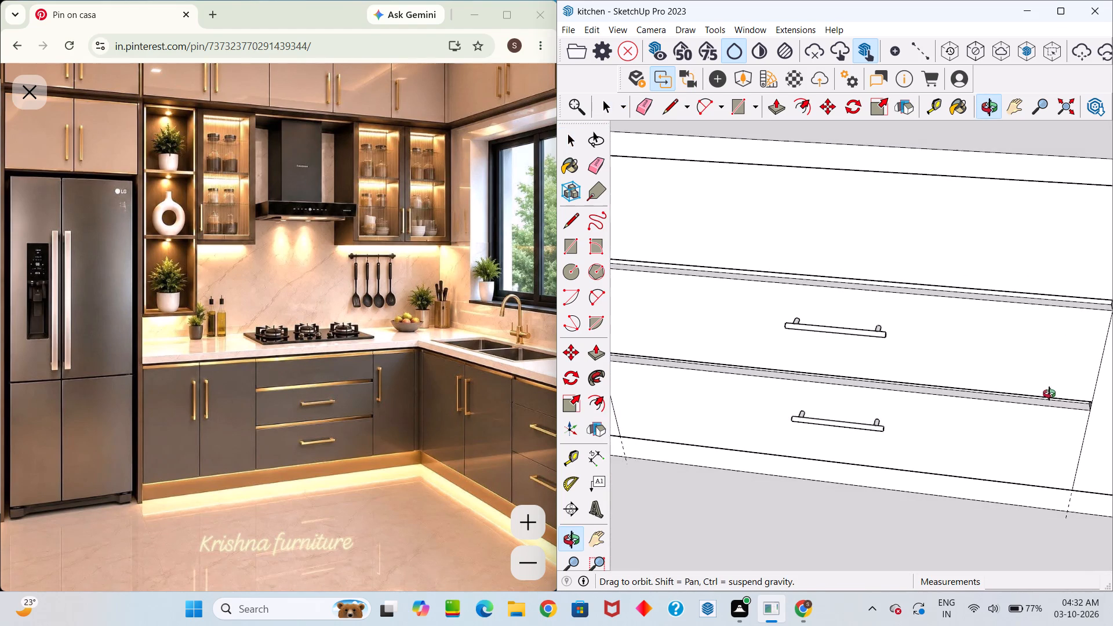
middle_click(1050, 394)
middle_drag(1049, 394, 1052, 394)
scroll(994, 397, down, 6)
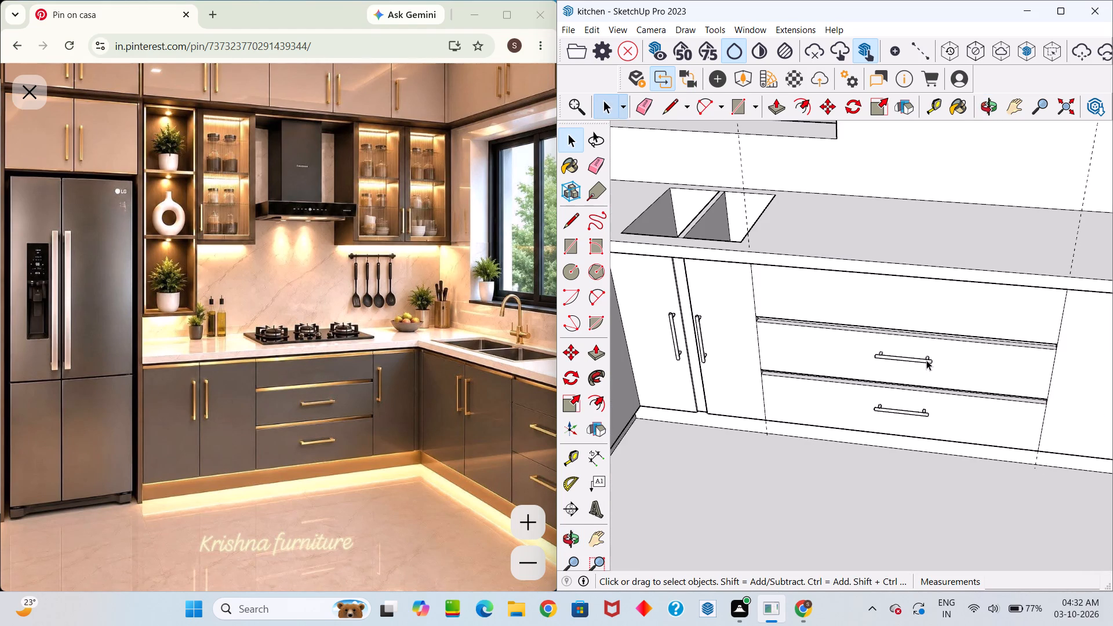
scroll(942, 332, down, 3)
middle_drag(943, 312, 934, 180)
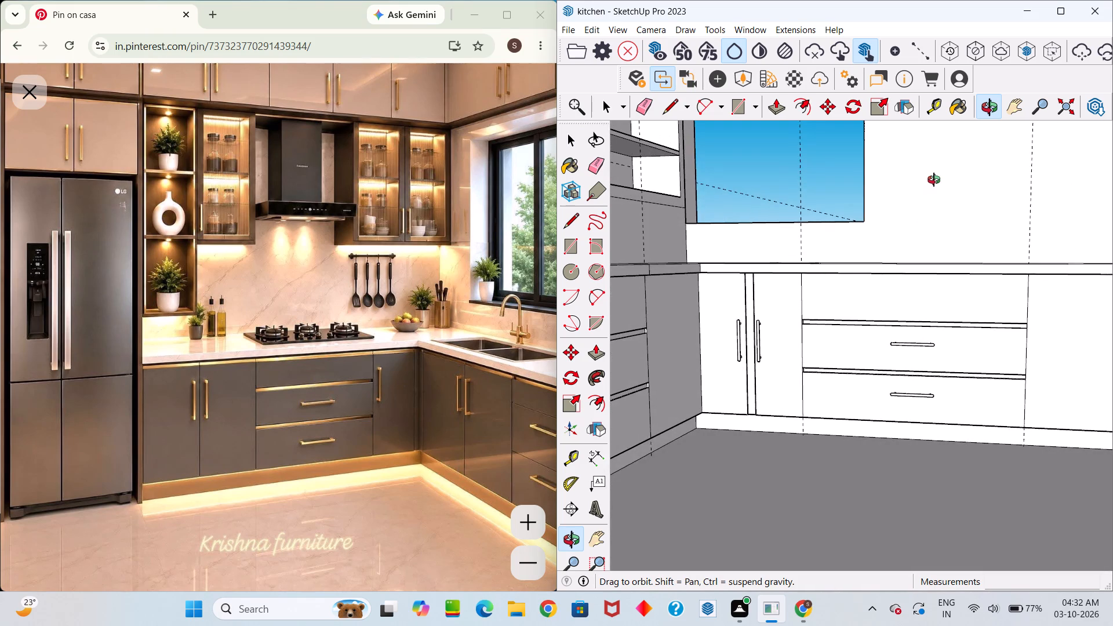
middle_drag(934, 180, 912, 342)
scroll(912, 340, up, 1)
scroll(922, 321, down, 16)
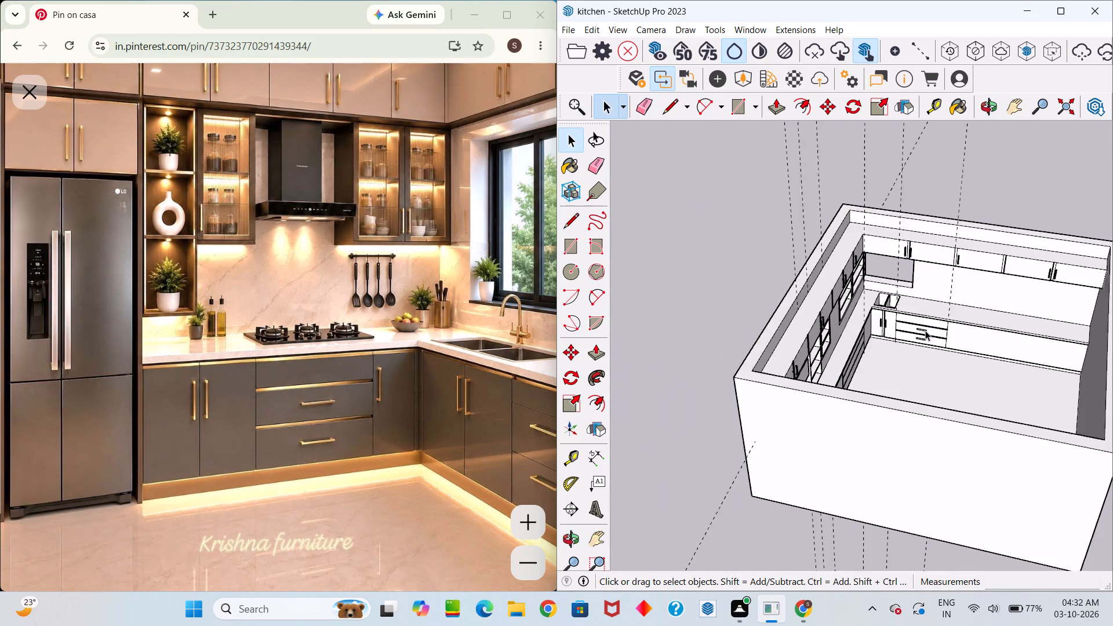
scroll(925, 330, down, 2)
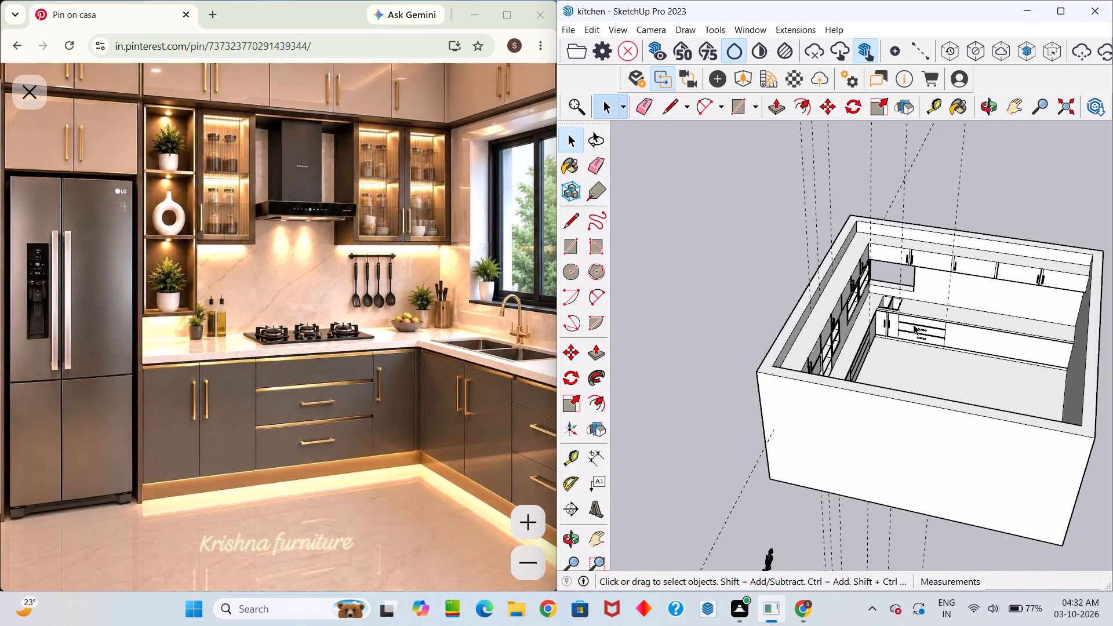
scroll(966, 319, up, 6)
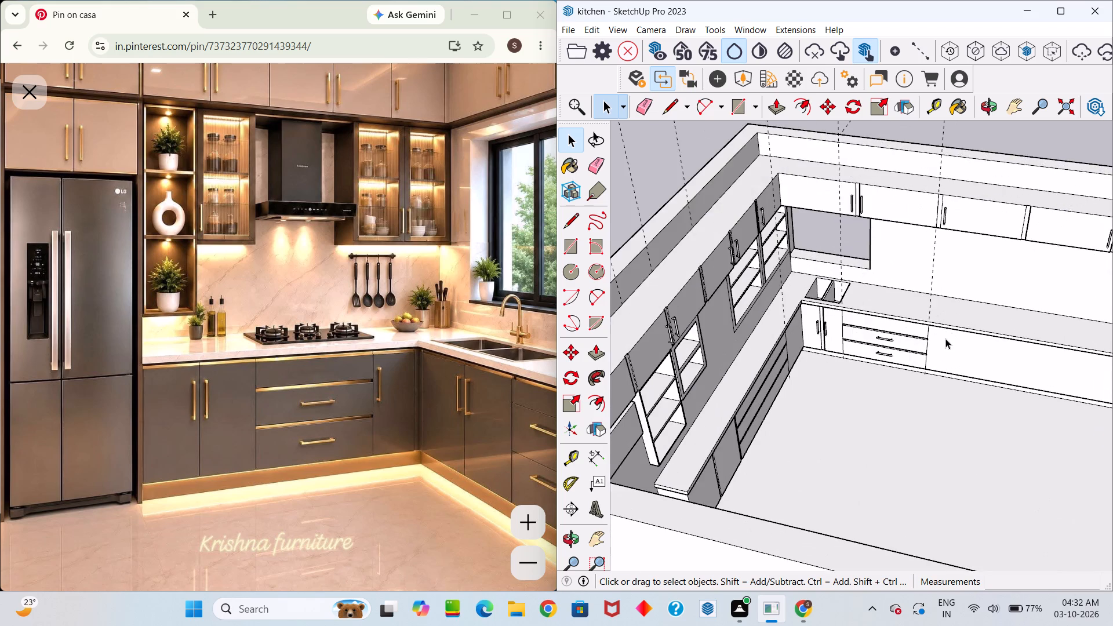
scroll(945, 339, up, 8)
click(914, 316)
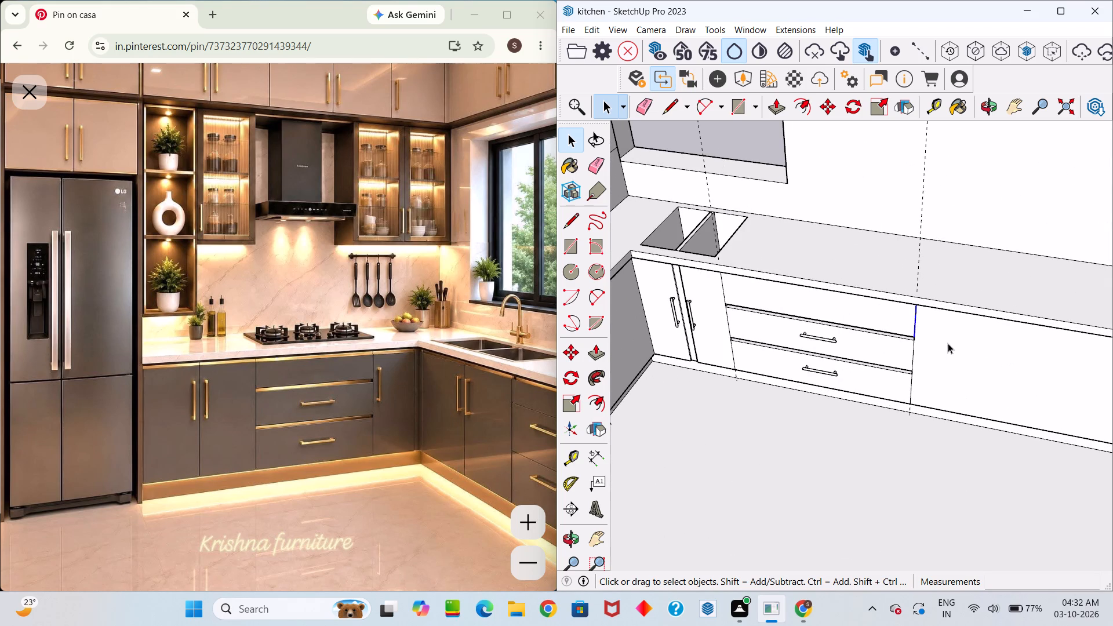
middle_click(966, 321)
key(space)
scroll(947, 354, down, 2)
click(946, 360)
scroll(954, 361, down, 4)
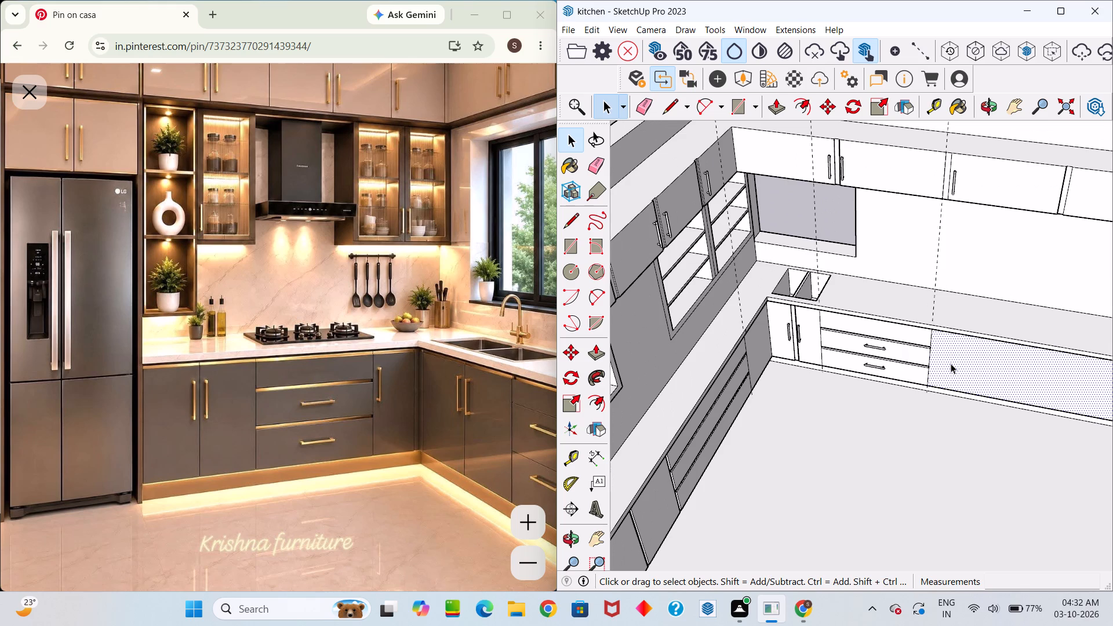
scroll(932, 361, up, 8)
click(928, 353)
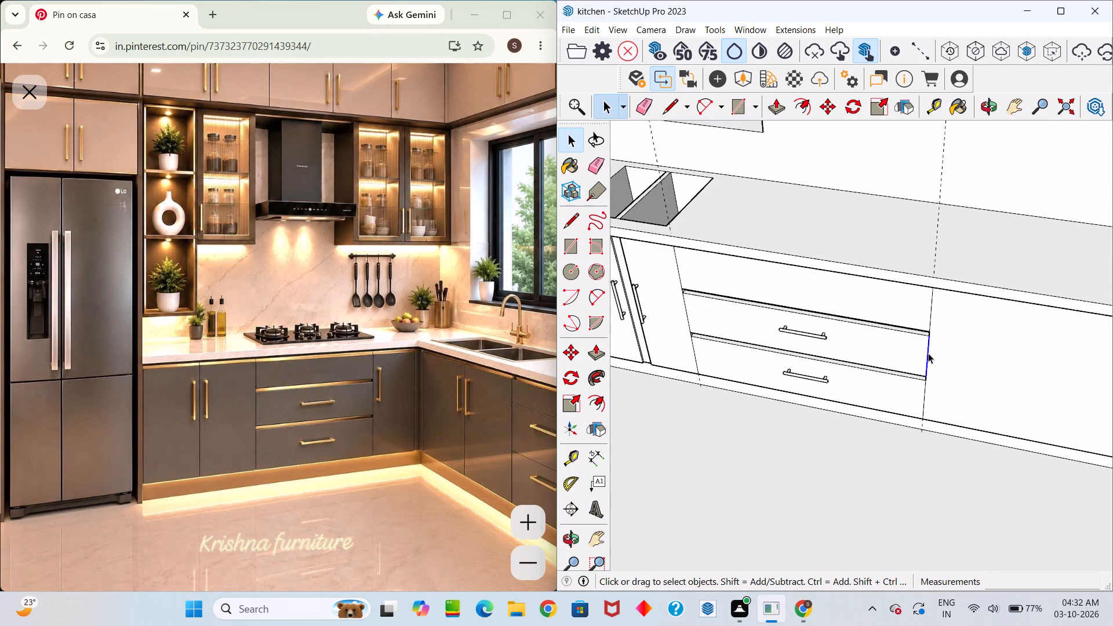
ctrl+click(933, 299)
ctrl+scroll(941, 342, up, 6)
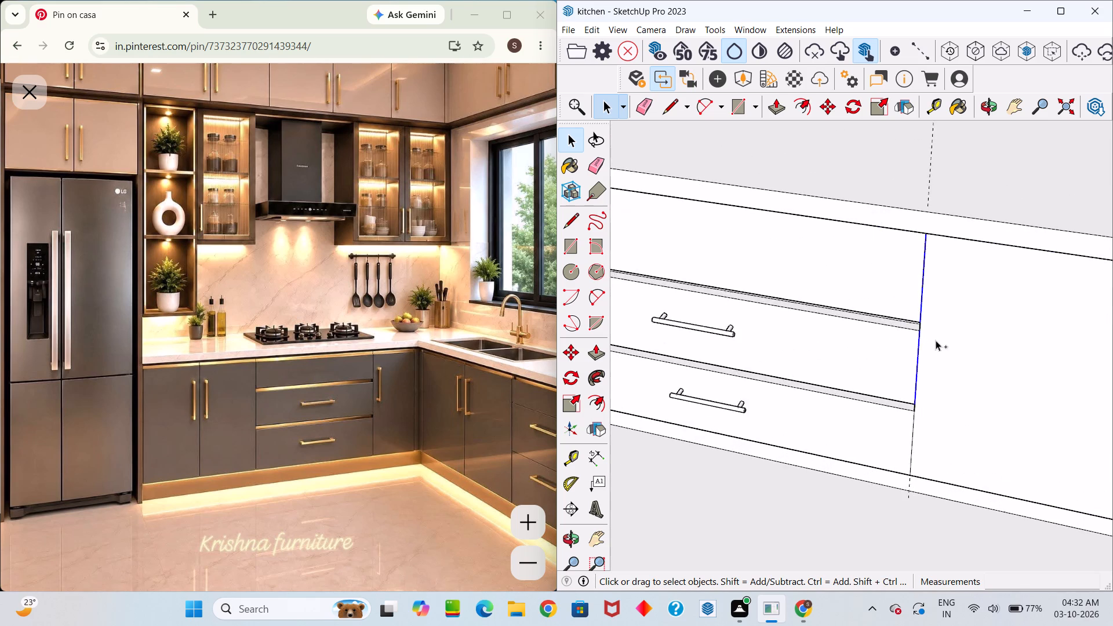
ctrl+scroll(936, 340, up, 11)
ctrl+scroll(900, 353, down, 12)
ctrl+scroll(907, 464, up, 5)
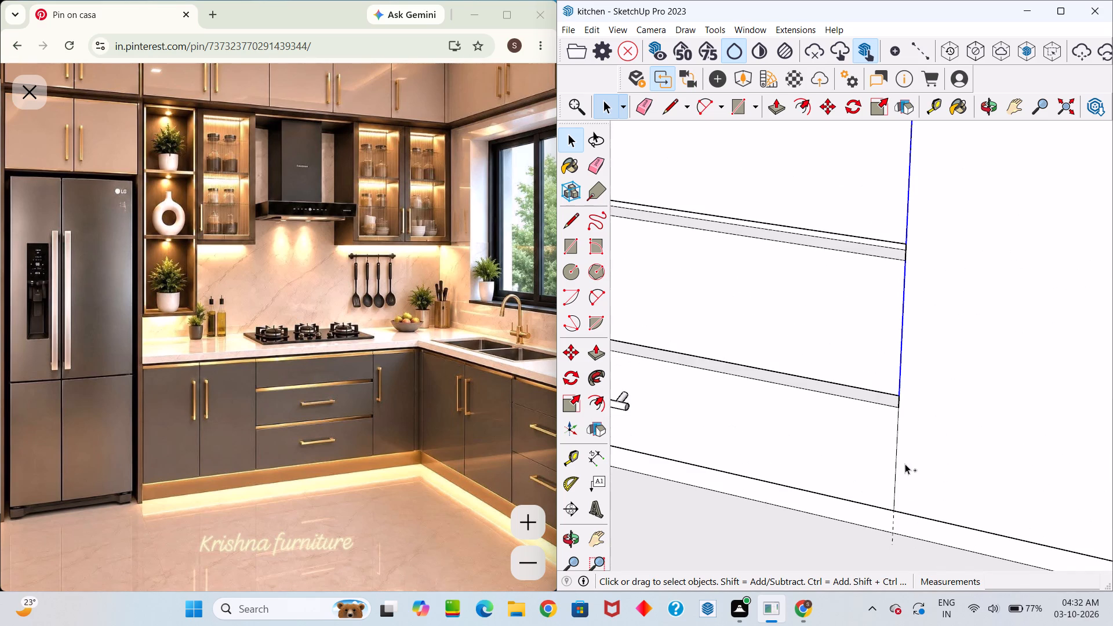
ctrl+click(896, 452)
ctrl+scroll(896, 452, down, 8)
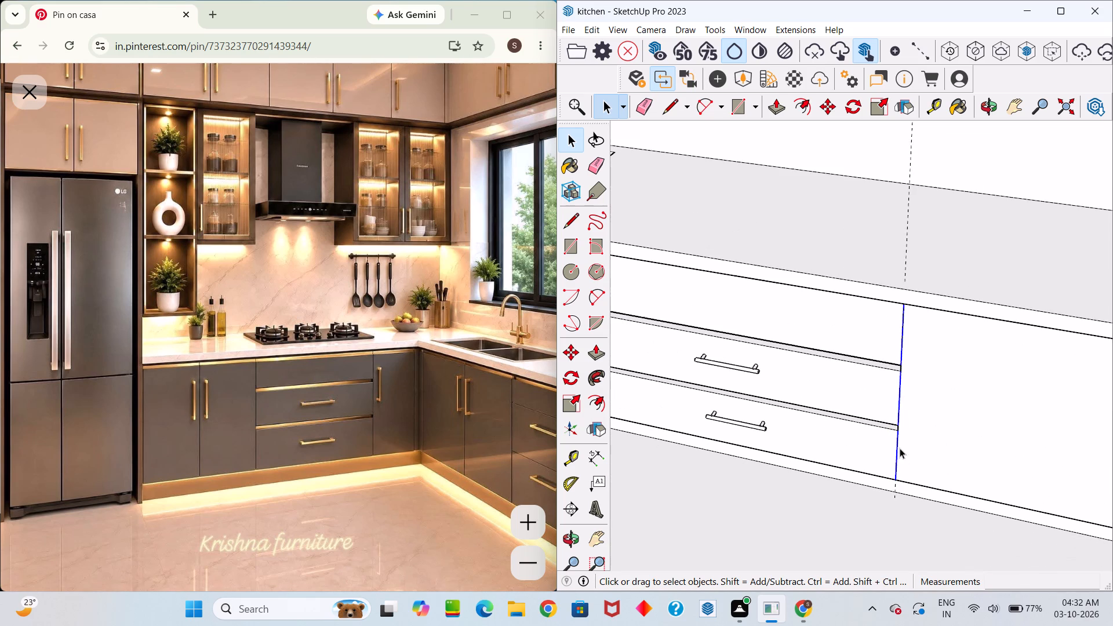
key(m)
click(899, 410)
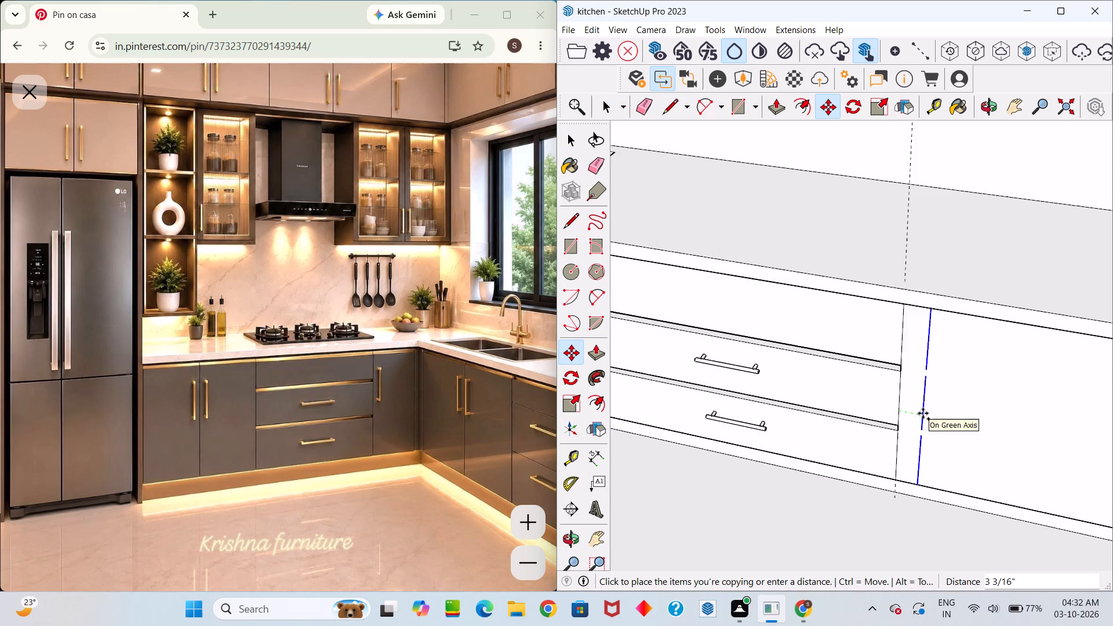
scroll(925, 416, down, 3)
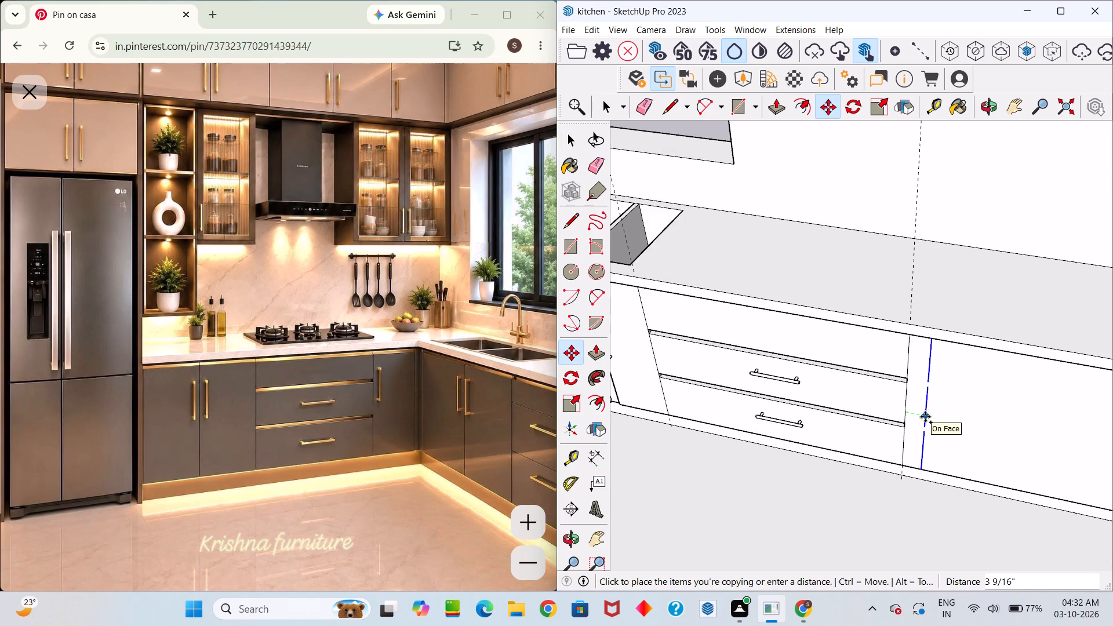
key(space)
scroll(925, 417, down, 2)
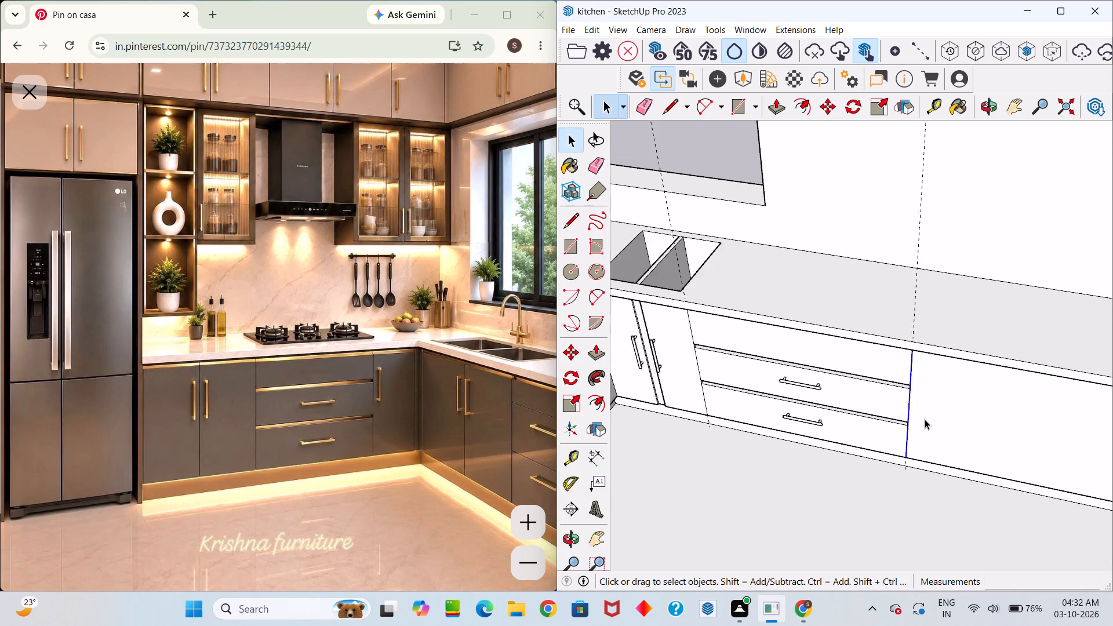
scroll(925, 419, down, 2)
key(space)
Copy the far vertical end edge of the sink-wall base cabinet front to the drawers' edge, dividing the blank front into 4 equal parts.
scroll(898, 465, down, 12)
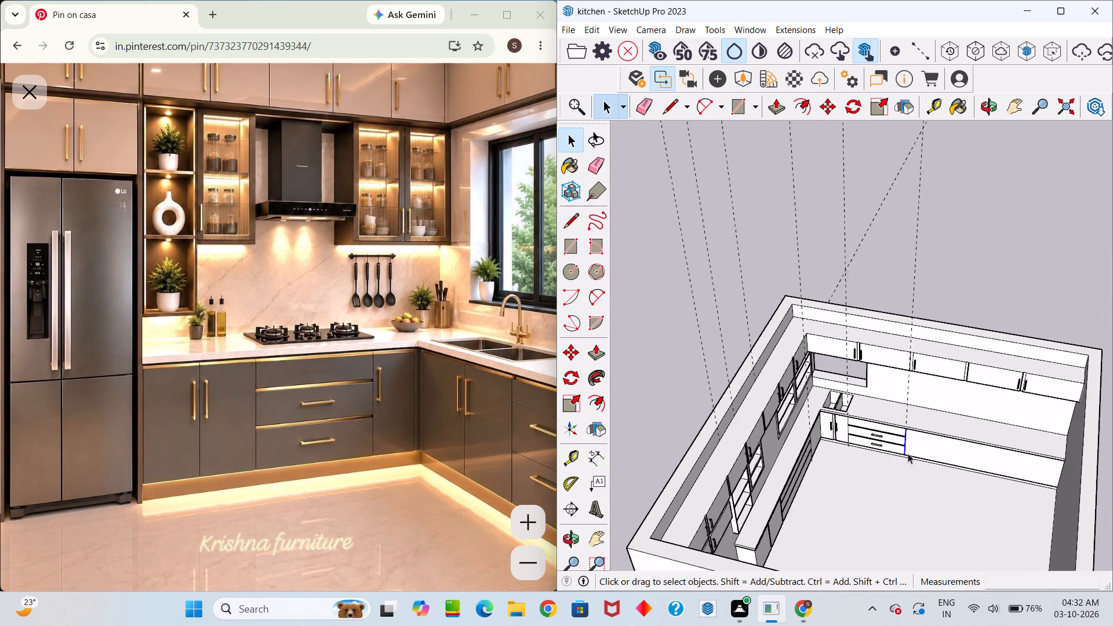
scroll(908, 453, down, 1)
middle_drag(1054, 447, 1076, 387)
scroll(1071, 479, up, 15)
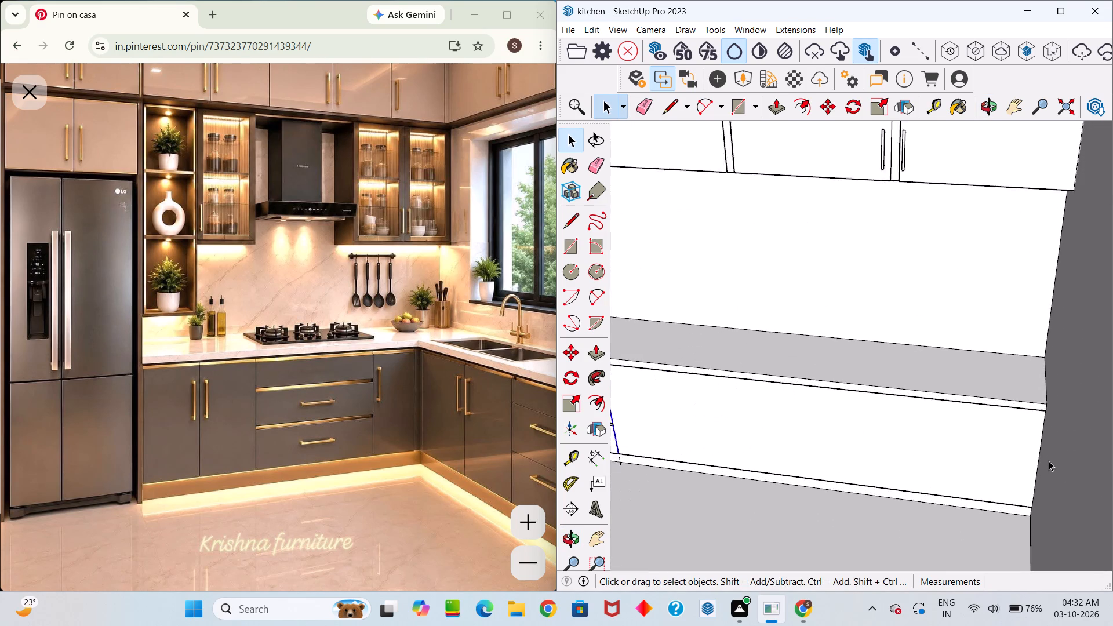
scroll(1049, 461, up, 3)
click(1036, 439)
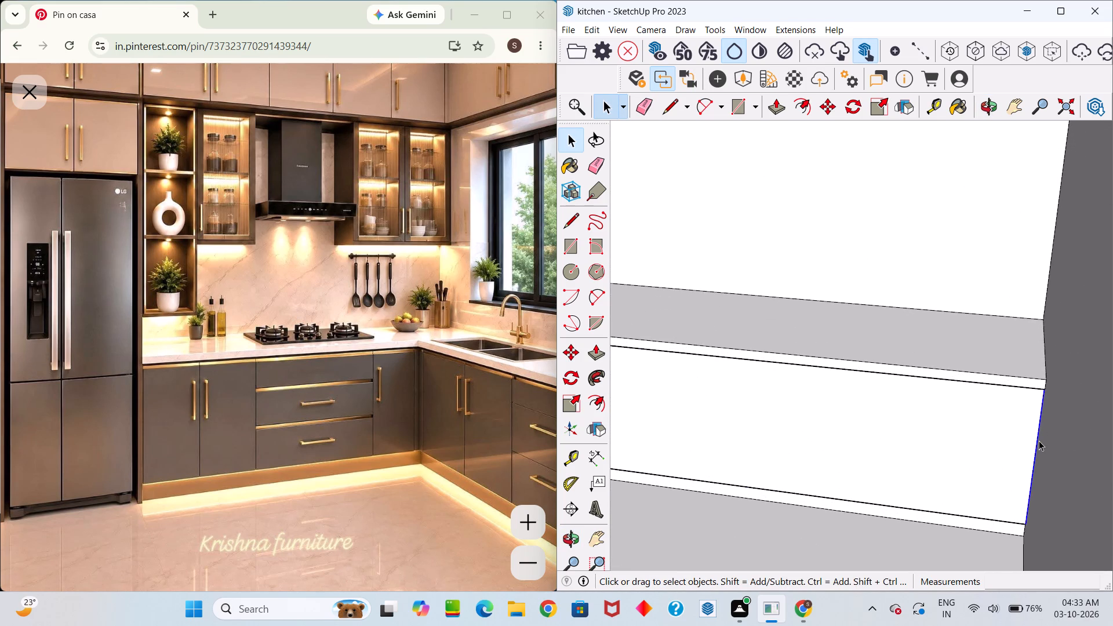
key(m)
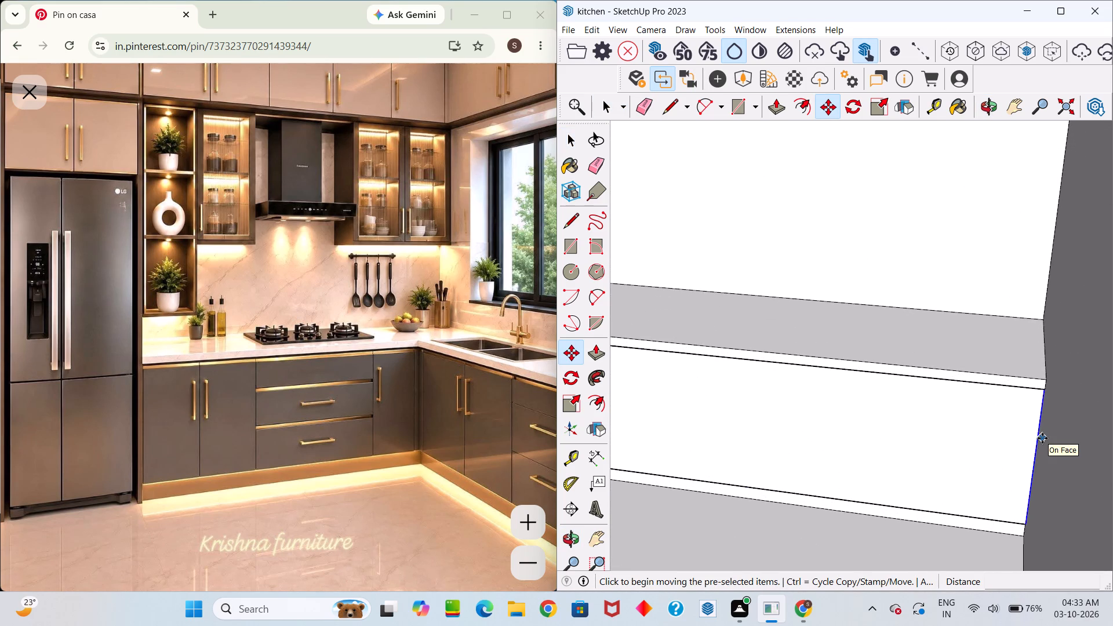
click(1037, 437)
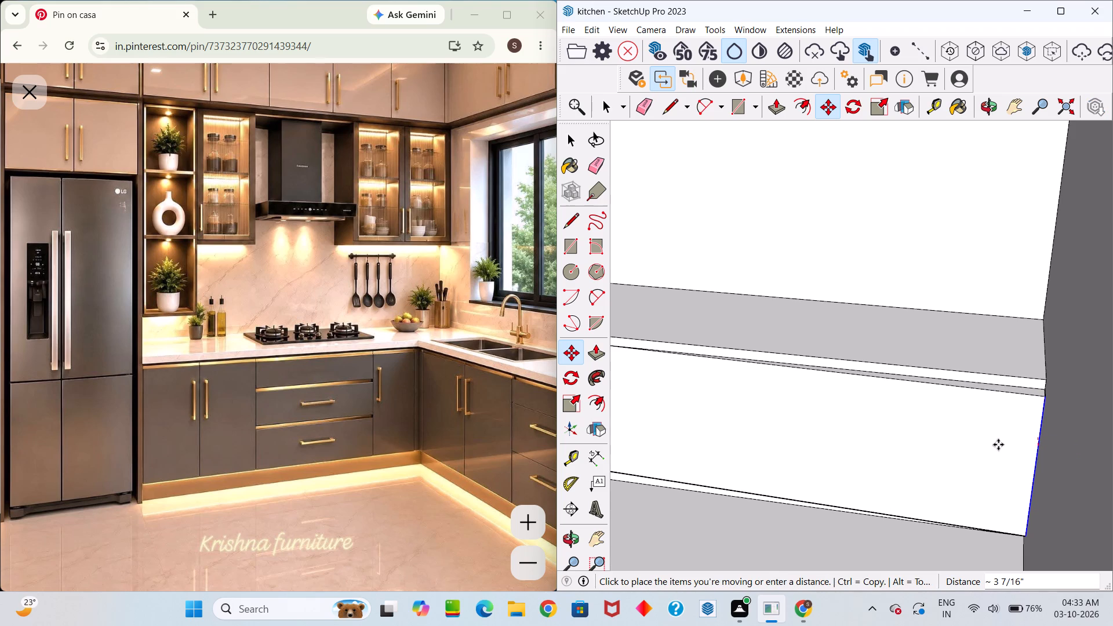
scroll(929, 432, down, 10)
scroll(895, 426, up, 1)
scroll(890, 422, down, 5)
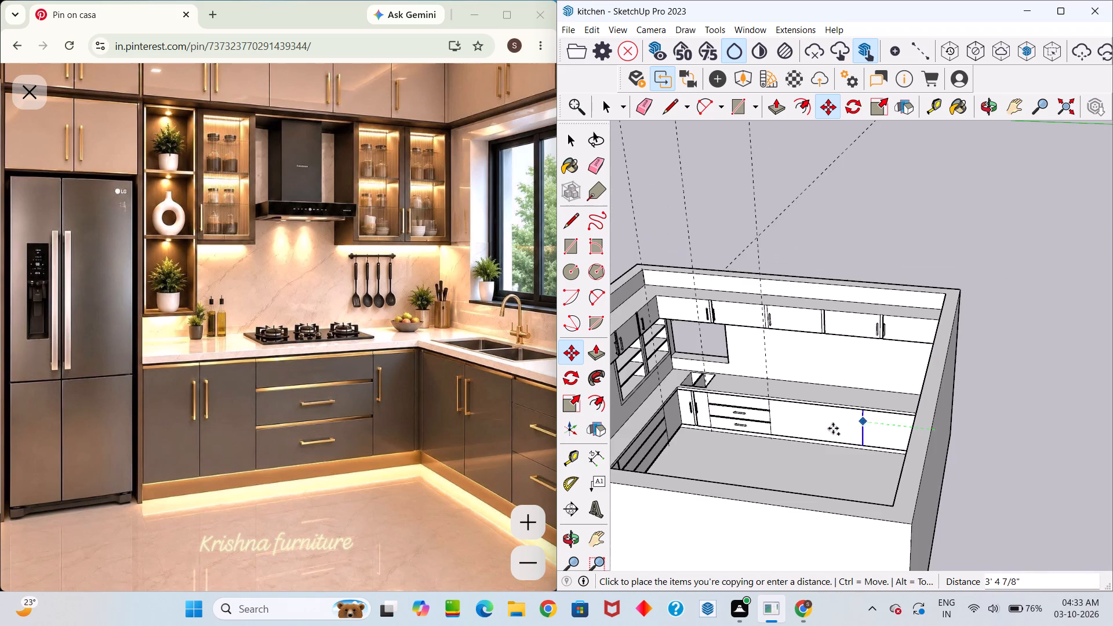
scroll(802, 424, up, 13)
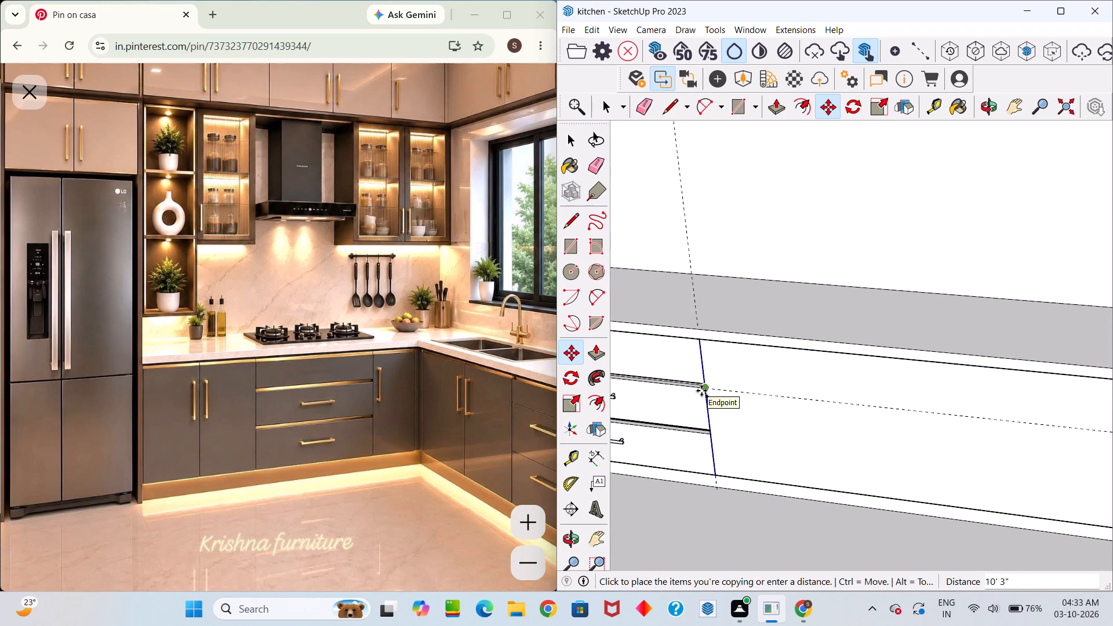
click(701, 391)
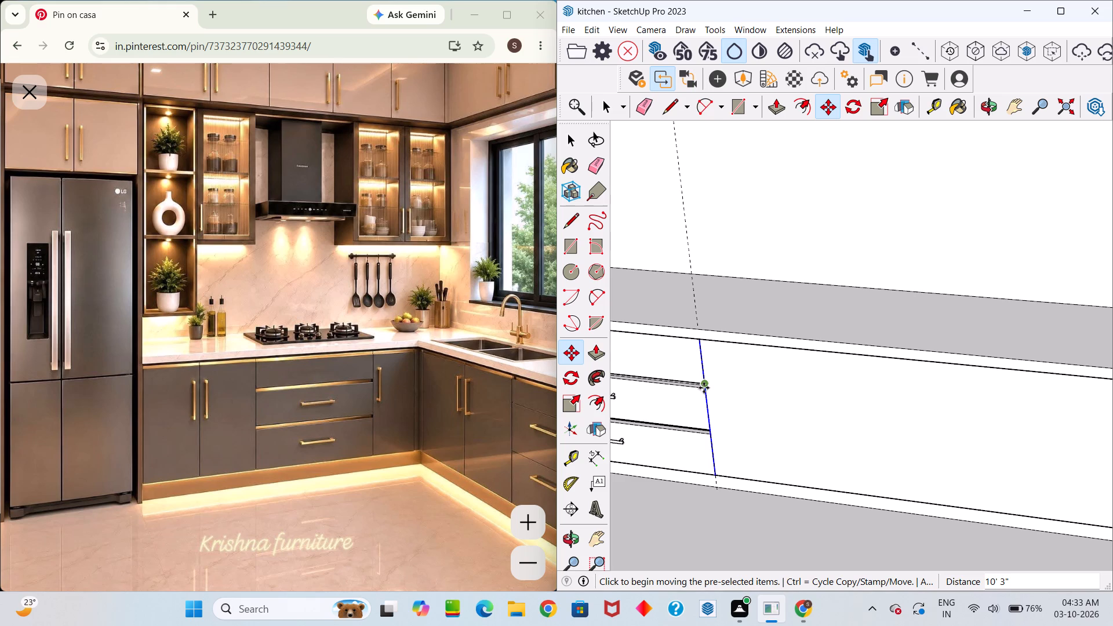
key(slash)
key(4)
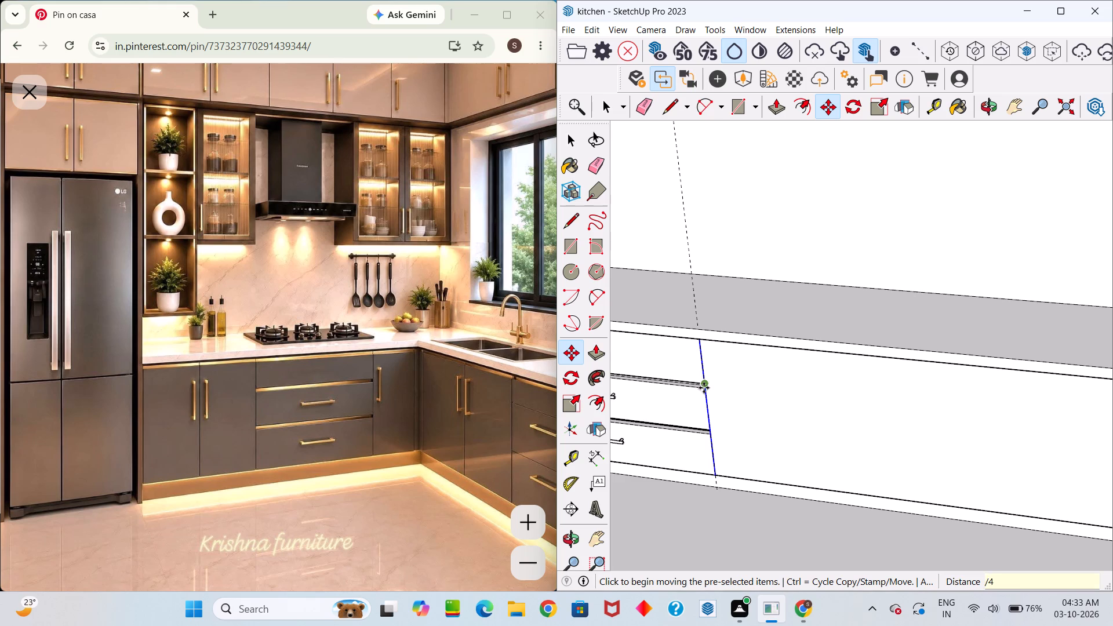
key(Return)
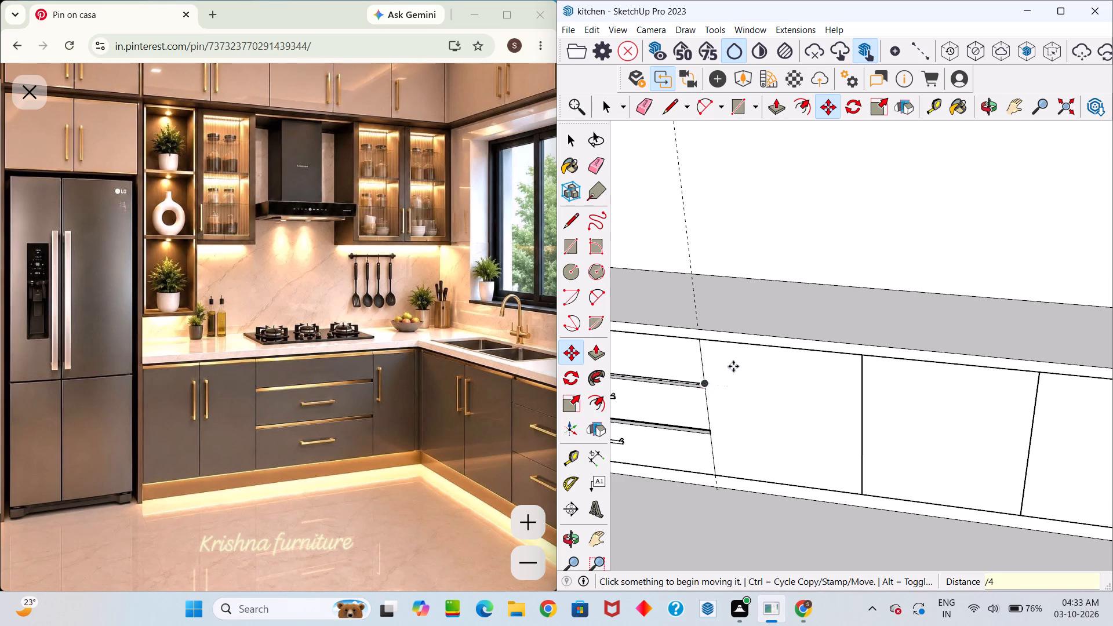
Copy the three new vertical division lines on the sink-wall base cabinet front 0.5" away from the drawers.
scroll(745, 362, down, 9)
middle_drag(817, 390, 861, 423)
key(space)
scroll(805, 424, up, 5)
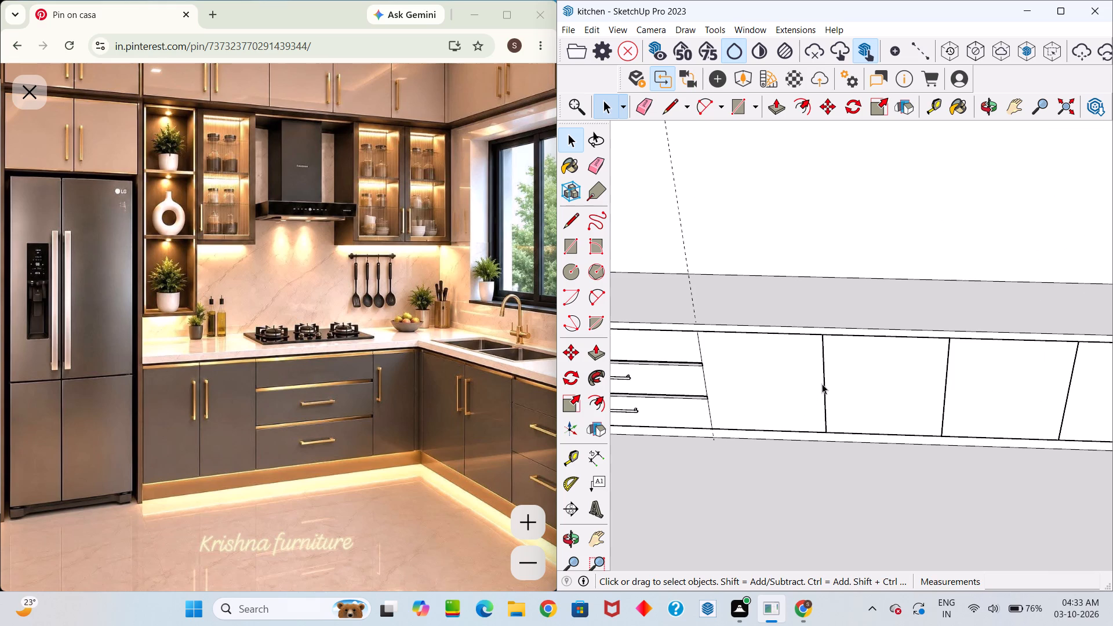
click(823, 384)
ctrl+click(946, 370)
ctrl+click(1074, 367)
ctrl+scroll(1070, 368, down, 10)
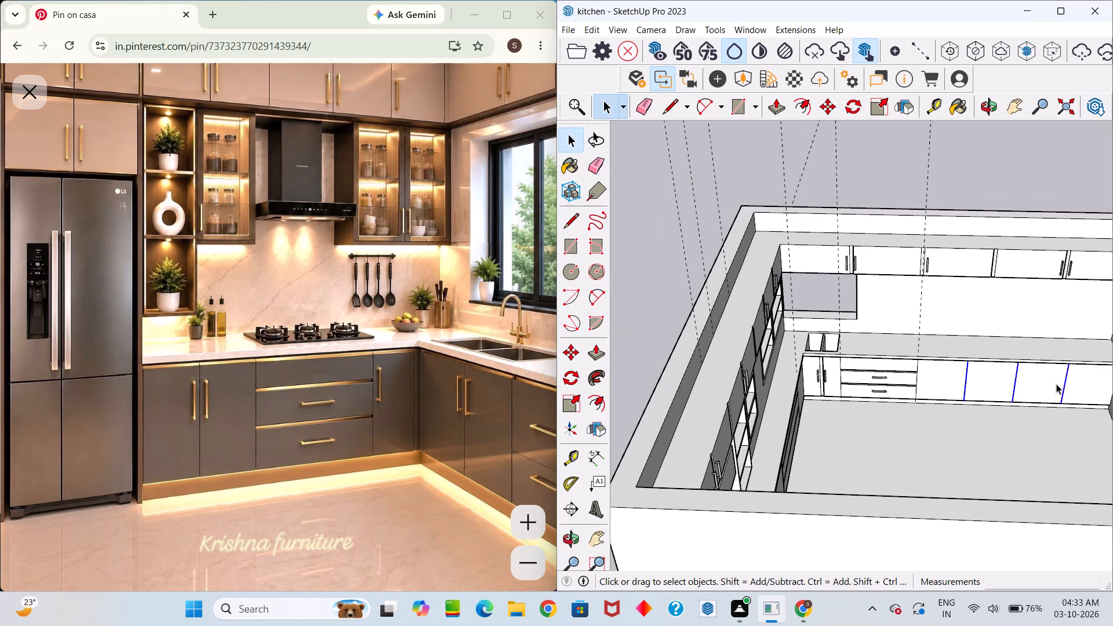
key(m)
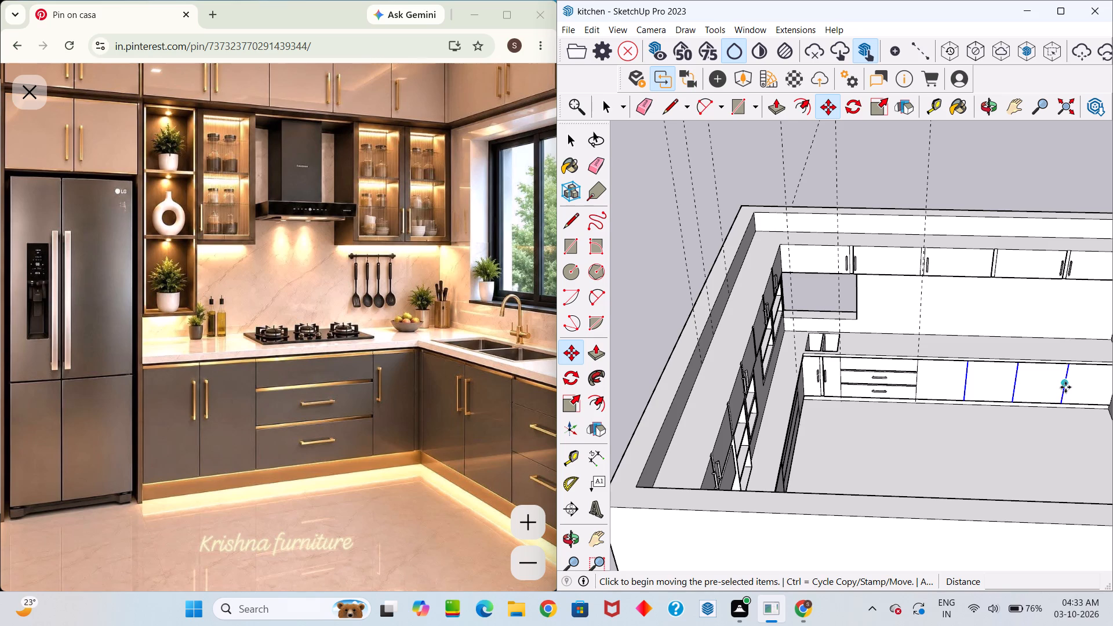
click(1065, 387)
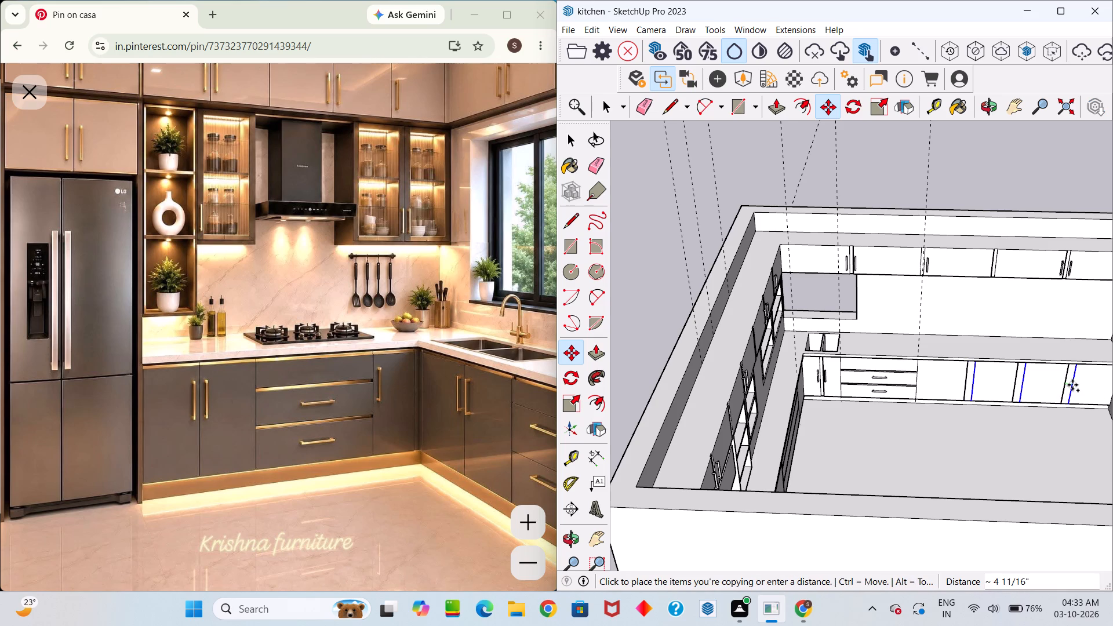
text(0.)
key(5)
key(Return)
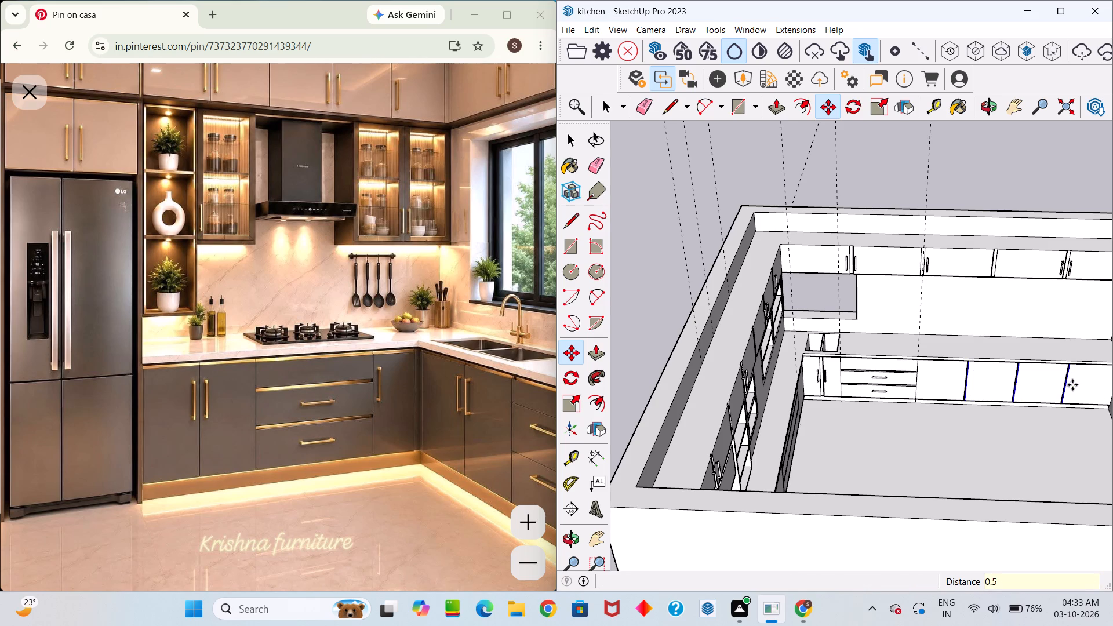
Copy the three offset division lines 1" back toward the drawers, past the original division lines.
scroll(1036, 401, up, 17)
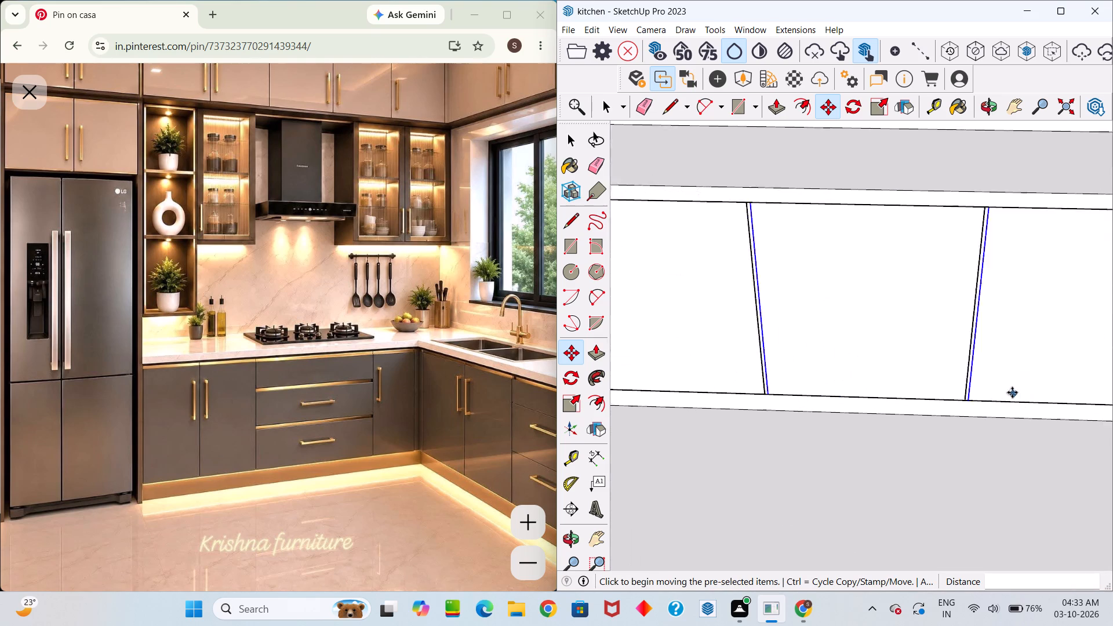
scroll(1012, 392, up, 8)
click(974, 337)
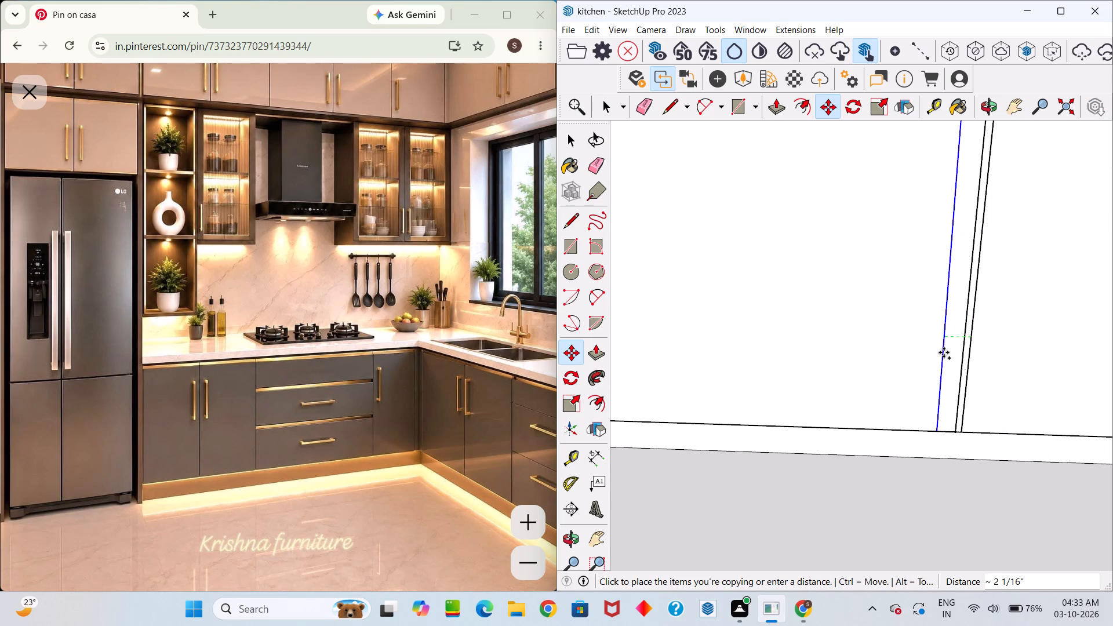
key(1)
key(Return)
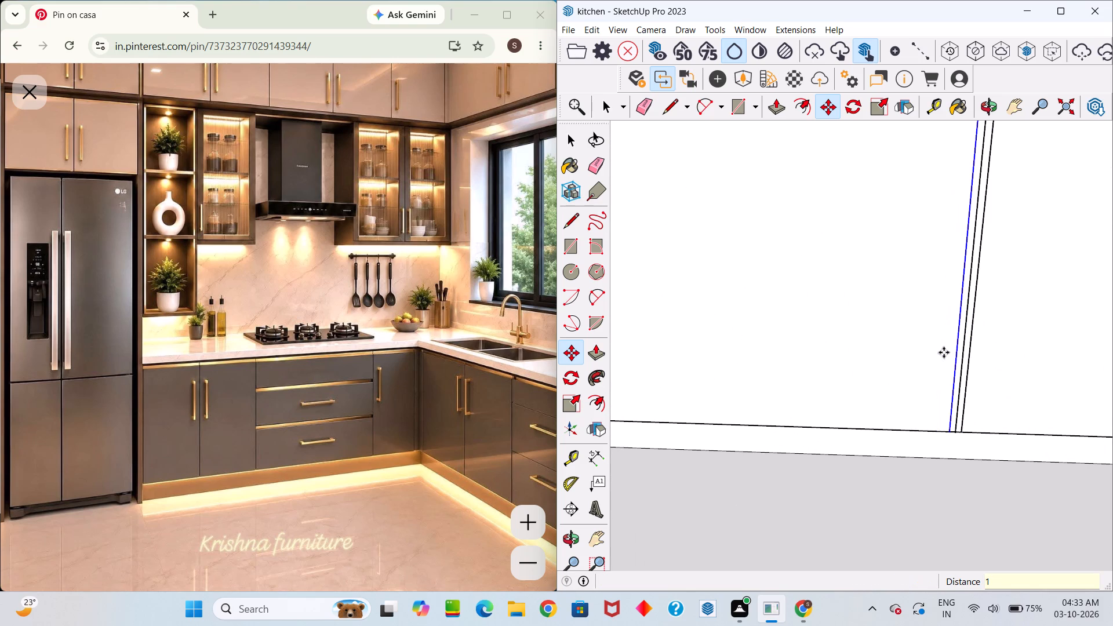
scroll(945, 341, down, 10)
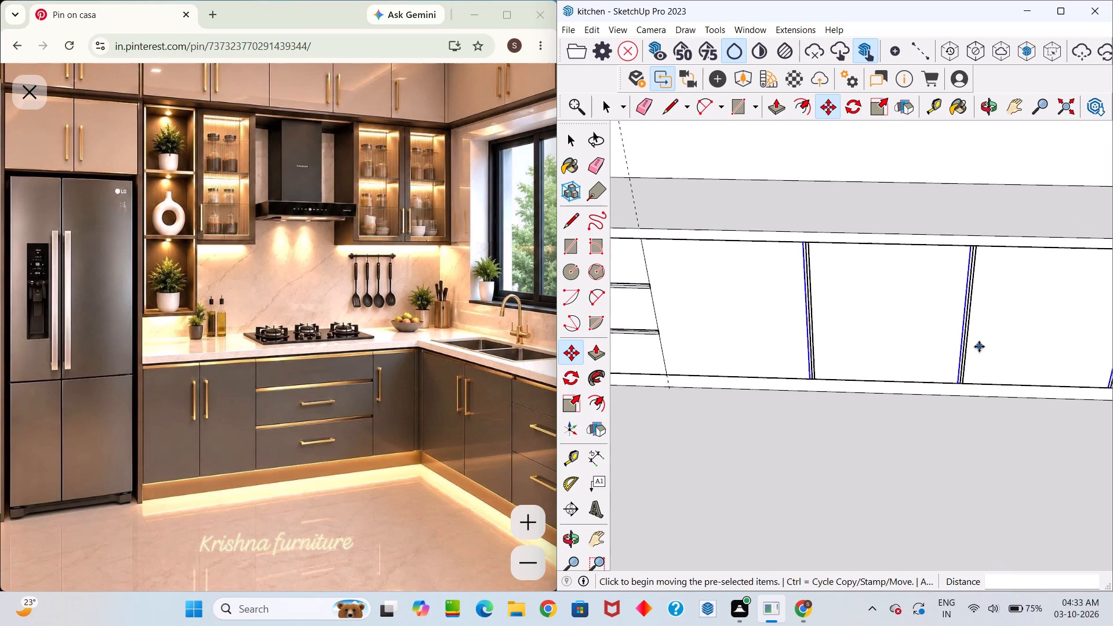
Delete the middle line of each of the three triple division lines on the sink-wall base cabinet front, leaving only the offset pairs.
key(space)
scroll(798, 310, up, 5)
click(815, 292)
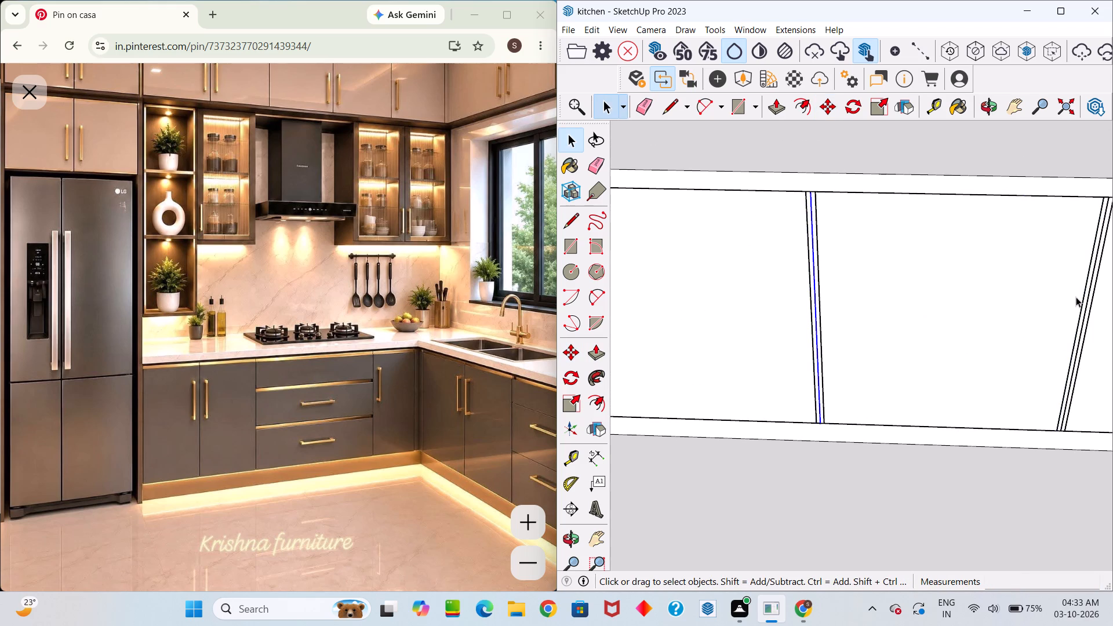
ctrl+click(1087, 307)
scroll(1071, 333, down, 13)
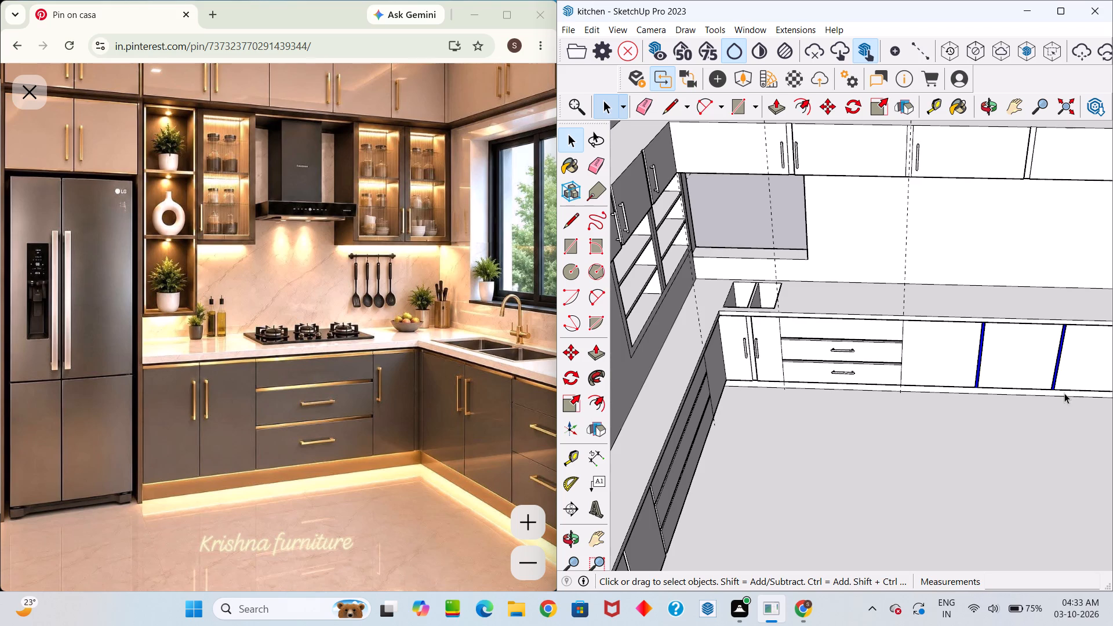
middle_drag(1050, 398, 896, 441)
drag(1053, 406, 896, 441)
scroll(914, 392, up, 4)
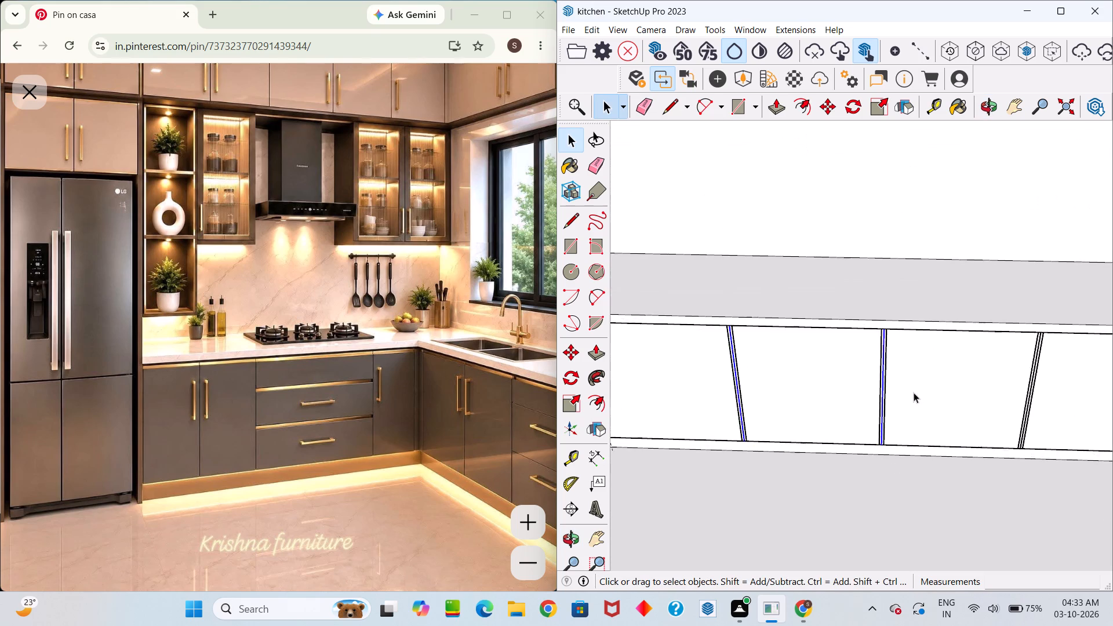
scroll(914, 392, up, 6)
ctrl+click(1082, 383)
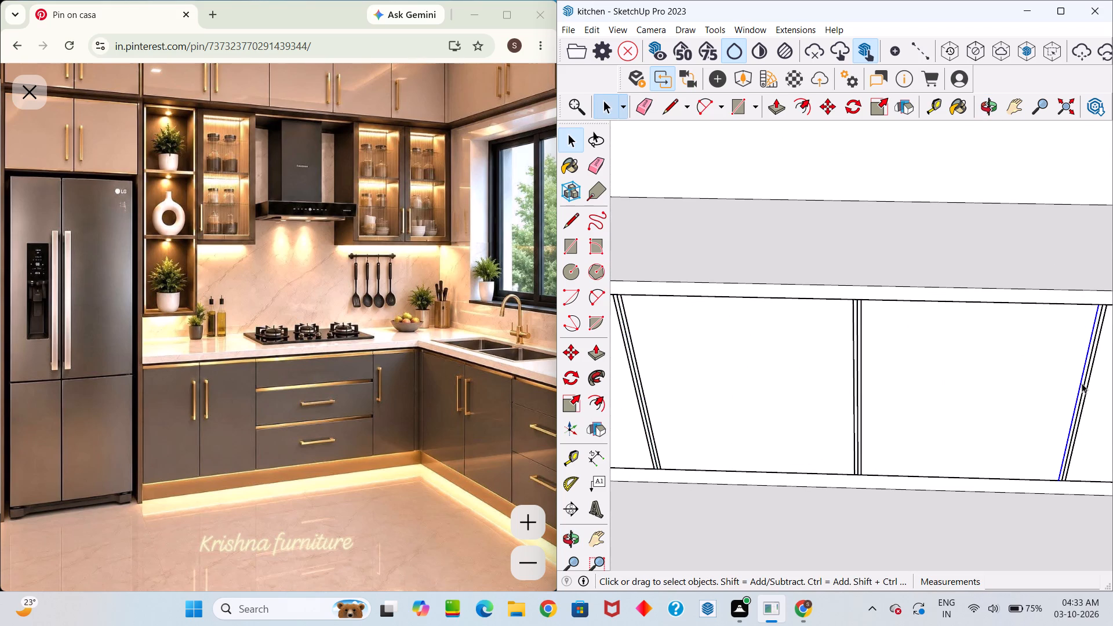
scroll(1079, 385, up, 4)
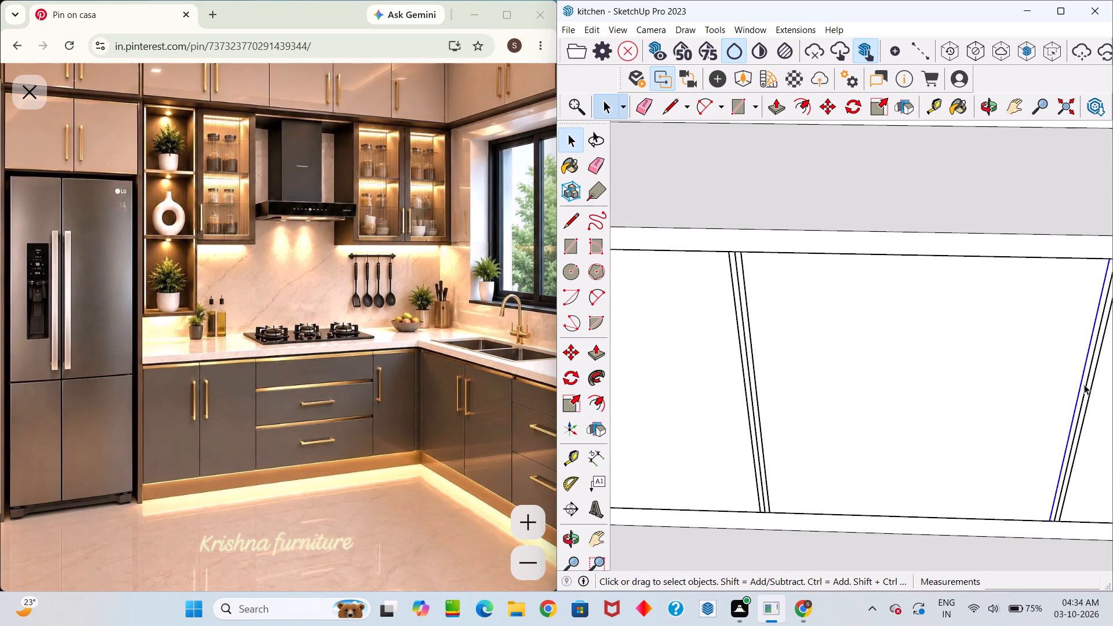
click(1089, 383)
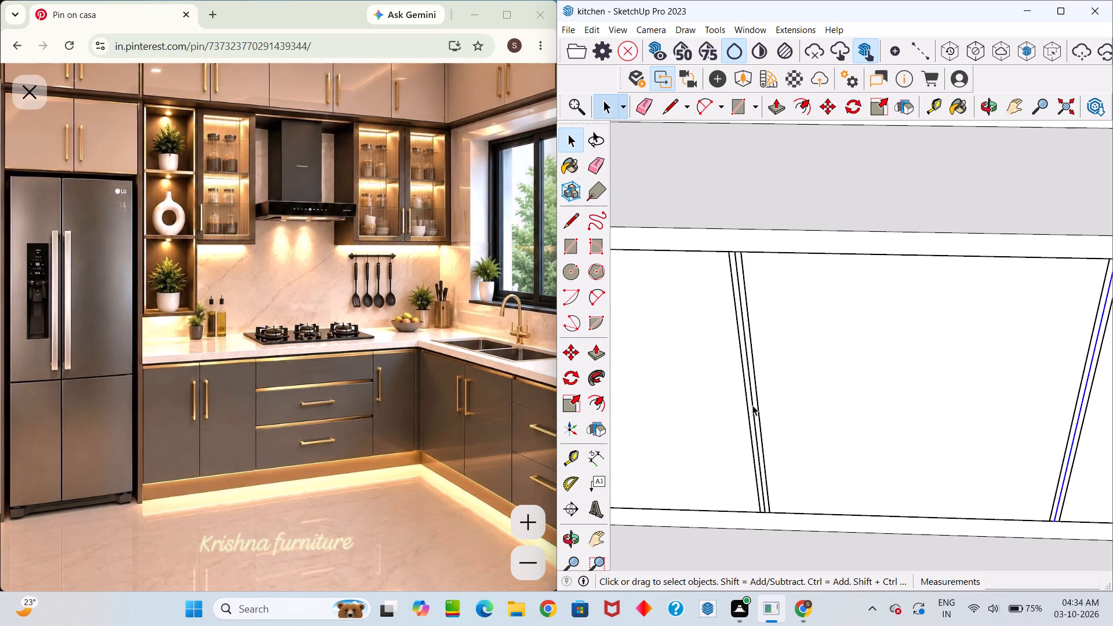
click(751, 406)
scroll(750, 407, down, 12)
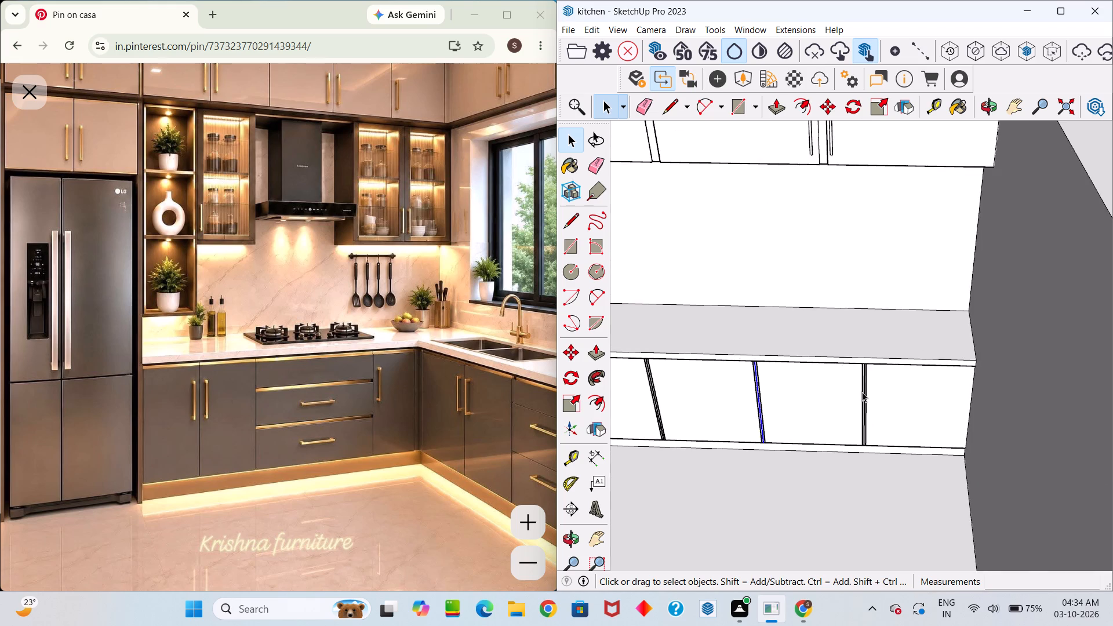
scroll(862, 392, up, 10)
ctrl+click(865, 395)
ctrl+scroll(864, 396, down, 7)
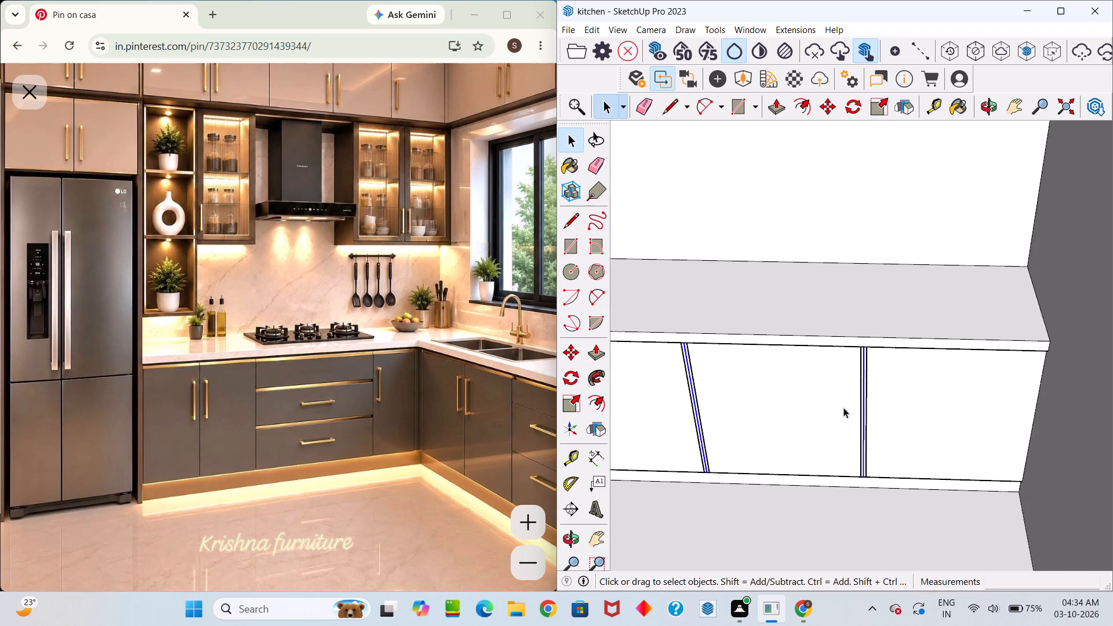
ctrl+scroll(843, 407, down, 5)
scroll(692, 418, down, 5)
scroll(663, 420, up, 20)
scroll(663, 420, up, 3)
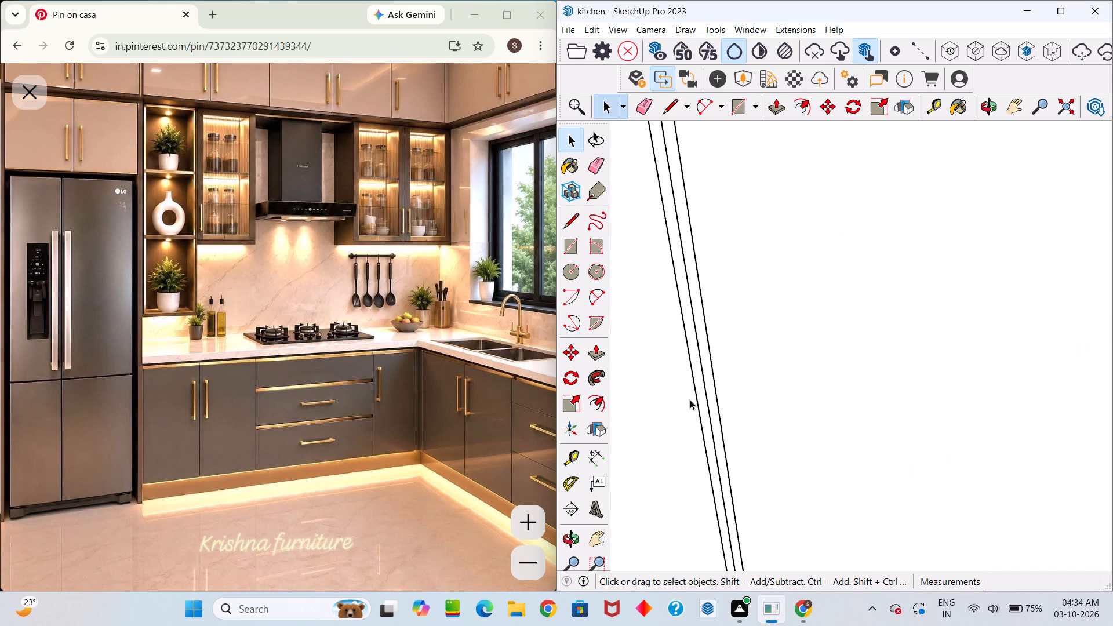
scroll(691, 399, up, 4)
ctrl+click(712, 389)
scroll(711, 395, down, 3)
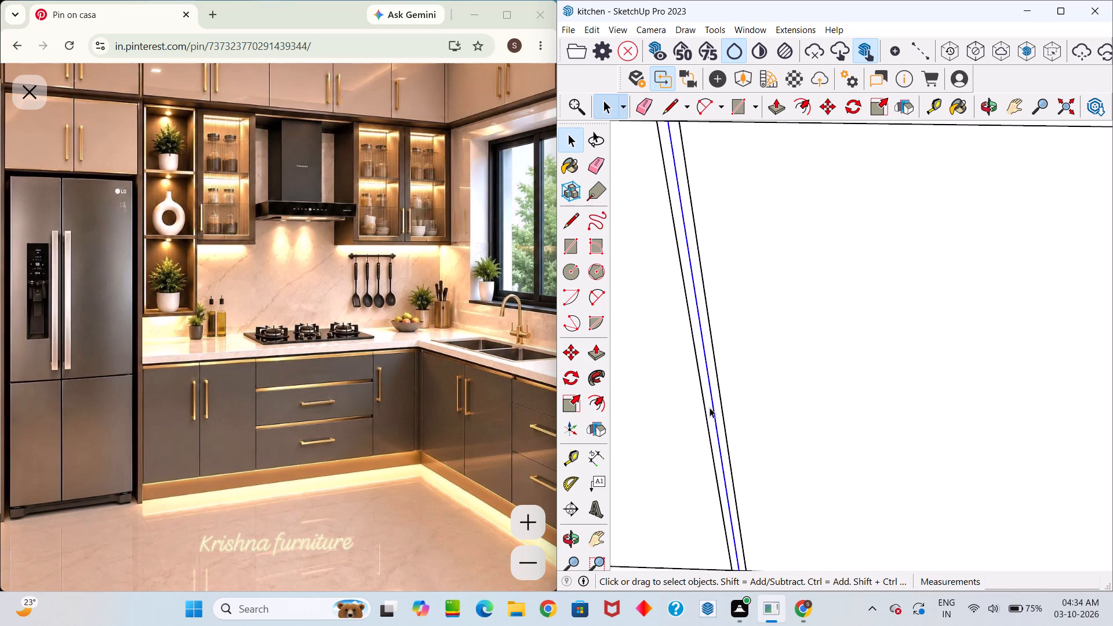
scroll(710, 407, down, 20)
key(Delete)
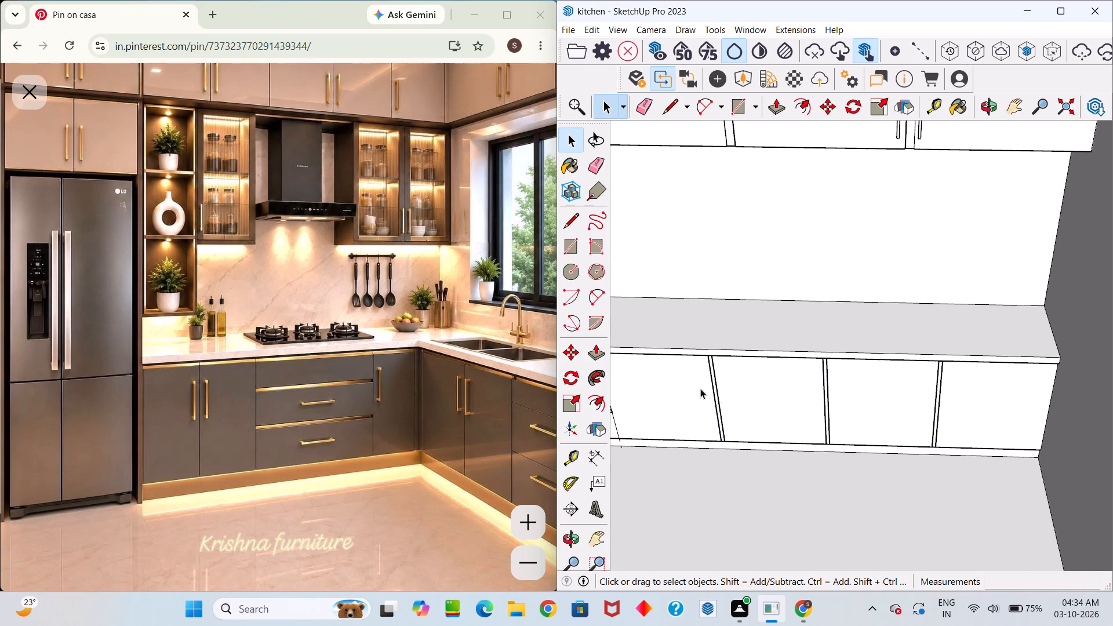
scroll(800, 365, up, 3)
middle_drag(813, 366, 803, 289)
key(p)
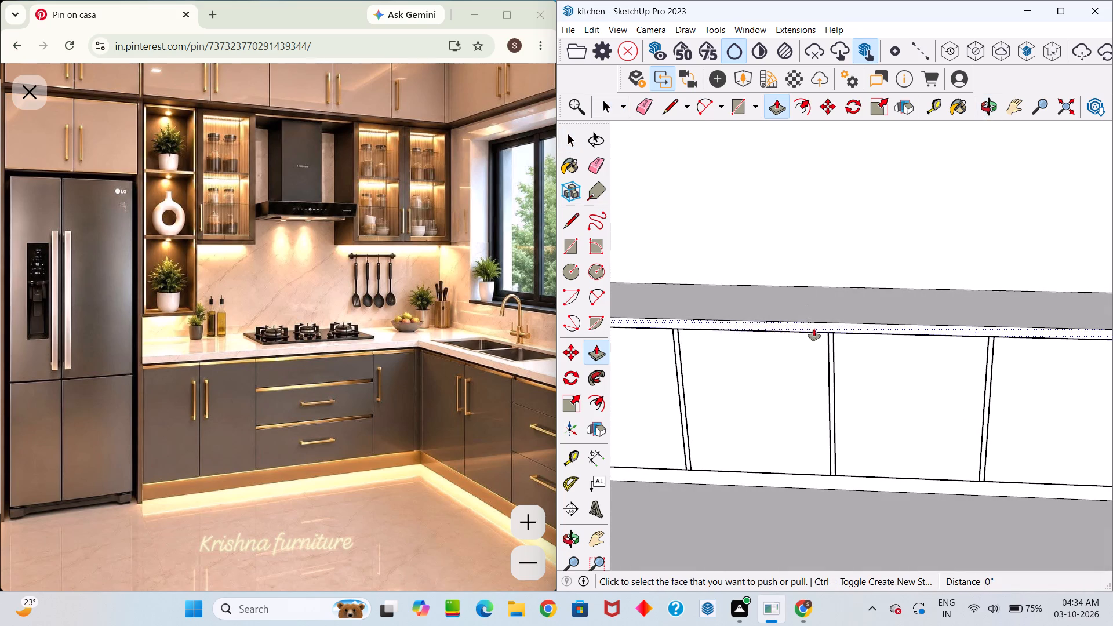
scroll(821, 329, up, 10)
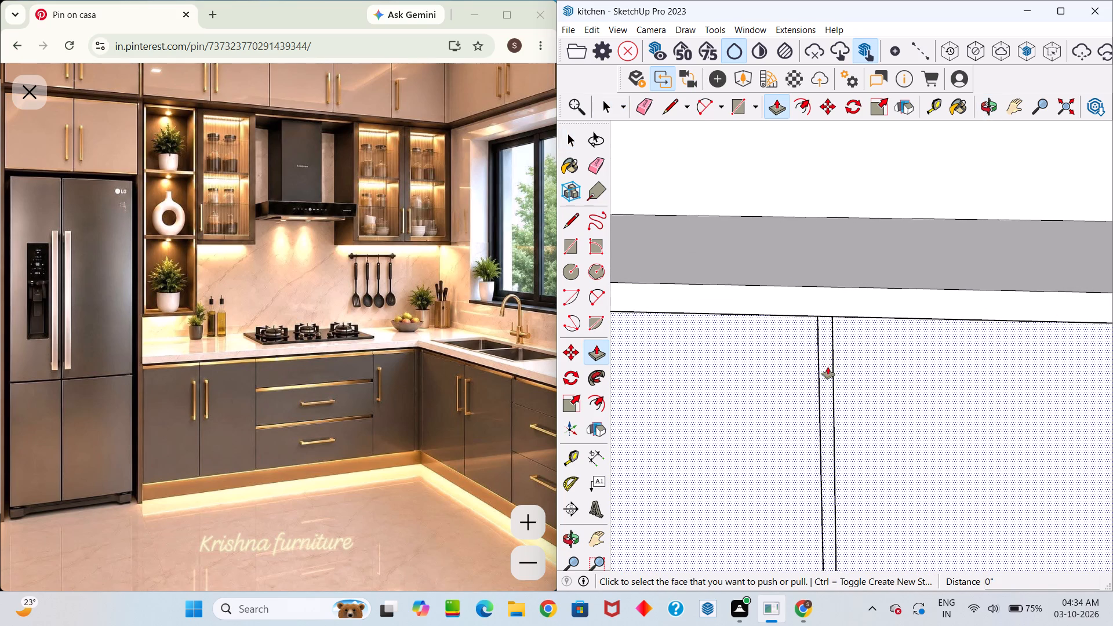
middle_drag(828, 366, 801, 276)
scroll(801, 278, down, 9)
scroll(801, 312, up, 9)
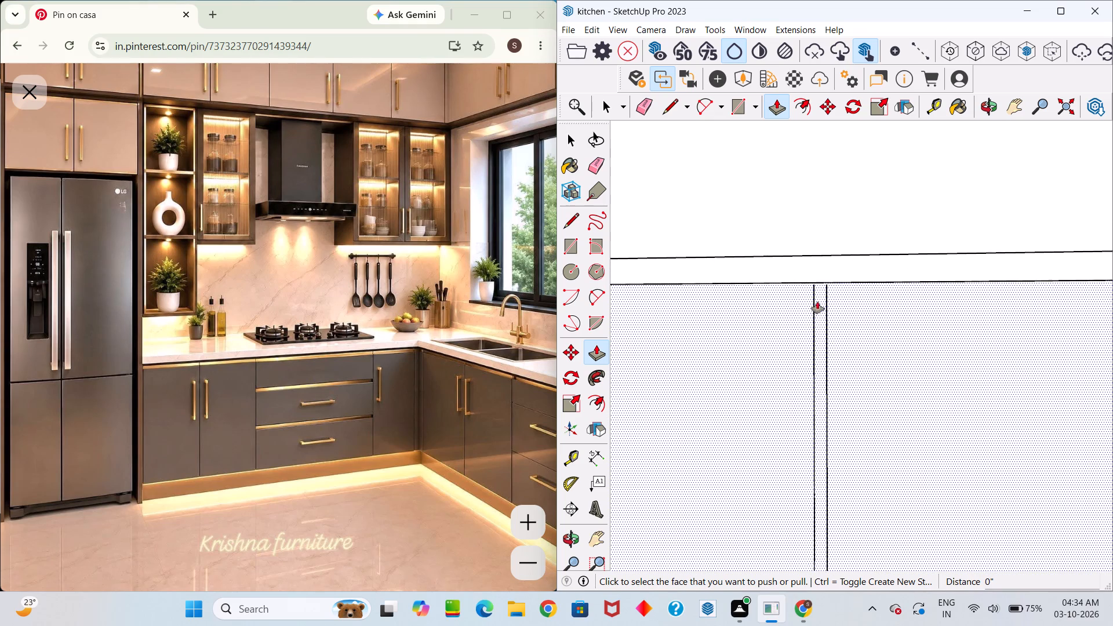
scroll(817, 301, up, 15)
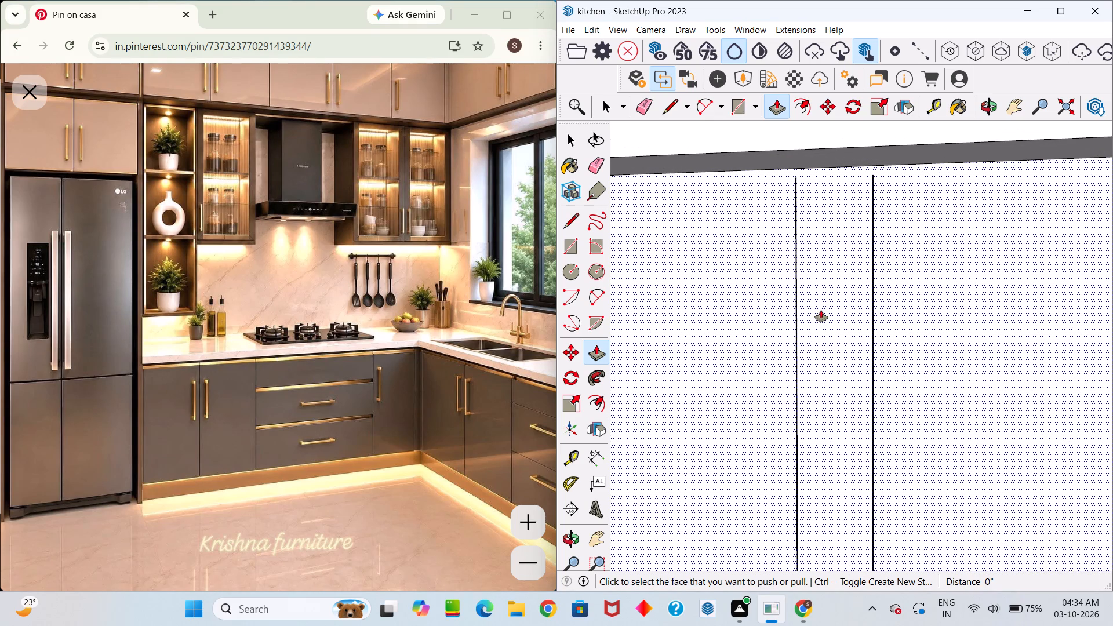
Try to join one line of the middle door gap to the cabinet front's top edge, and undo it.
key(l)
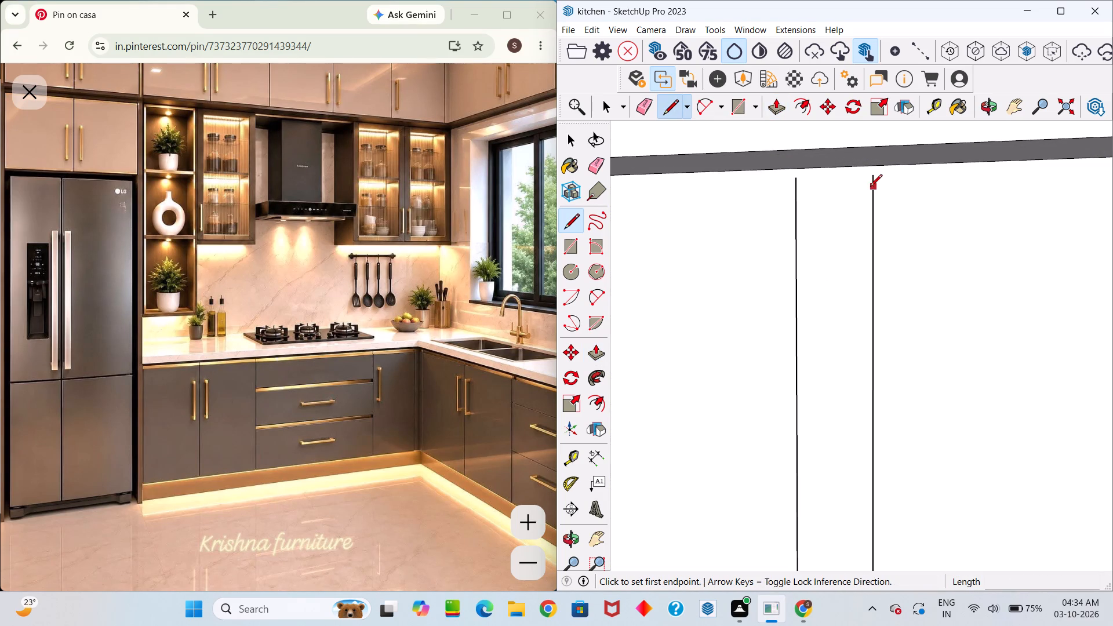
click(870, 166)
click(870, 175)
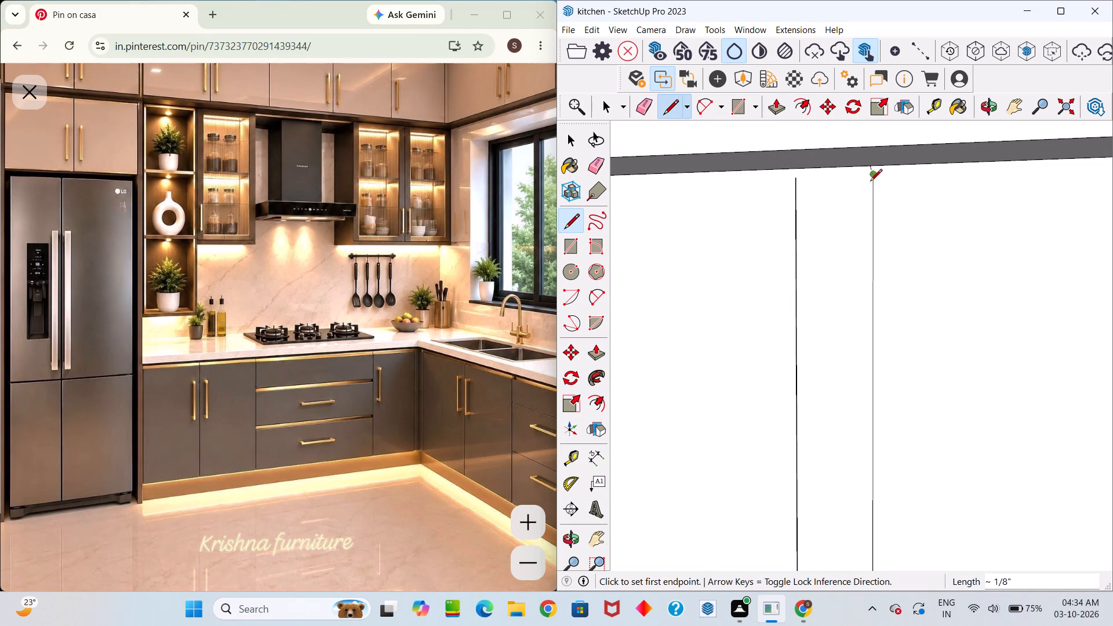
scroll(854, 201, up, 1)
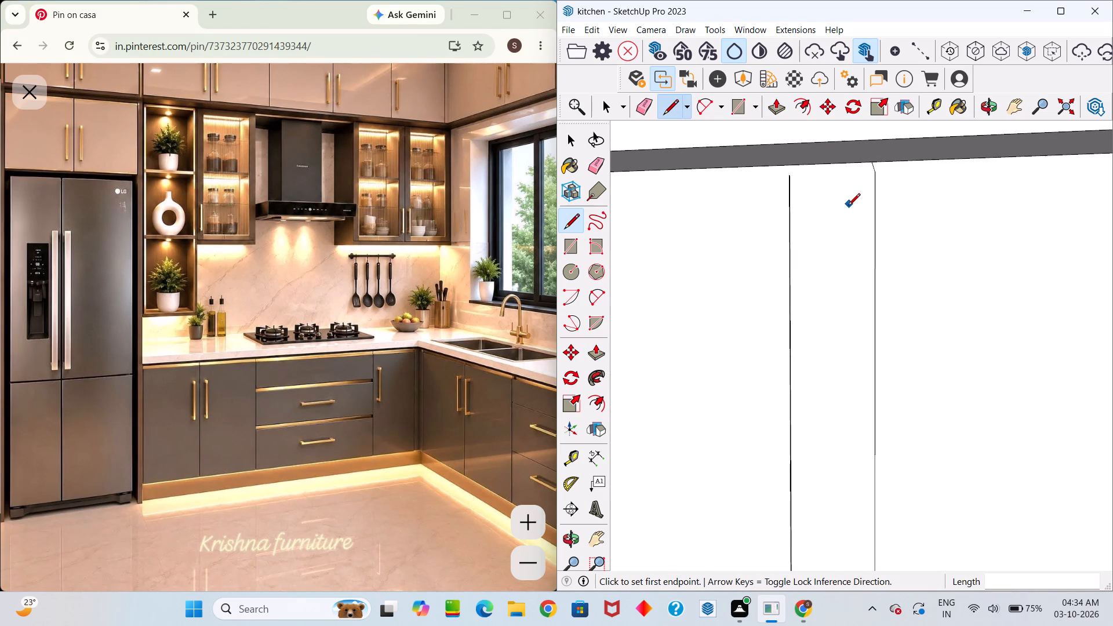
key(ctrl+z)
Extend both vertical lines of the middle door gap about 1/8" up to the cabinet front's top edge.
scroll(865, 194, up, 10)
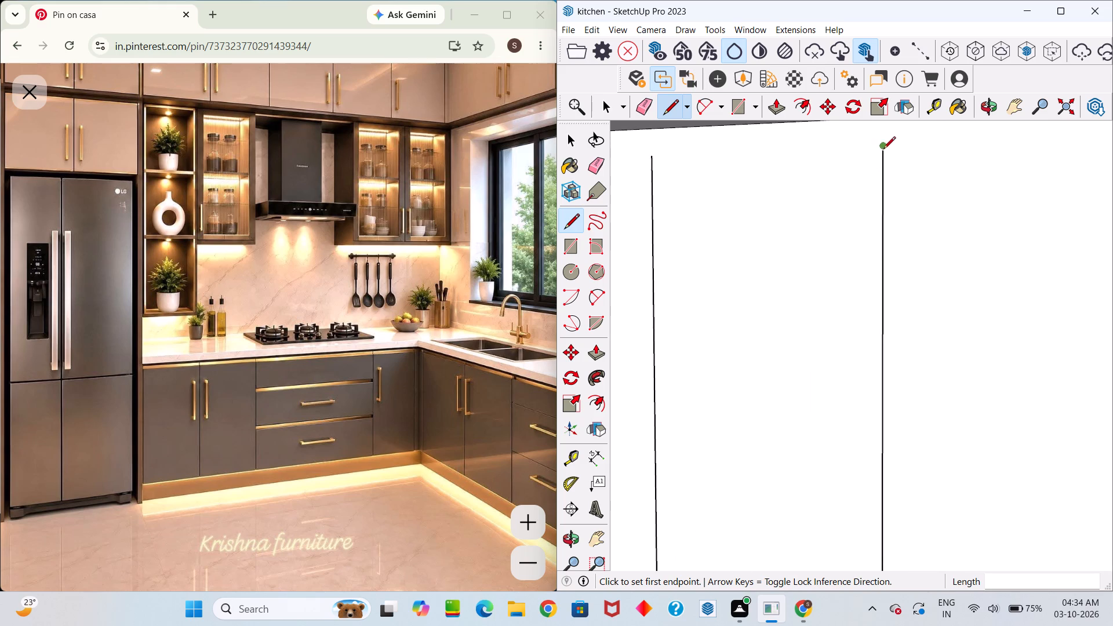
click(881, 147)
scroll(878, 155, down, 8)
scroll(873, 156, up, 11)
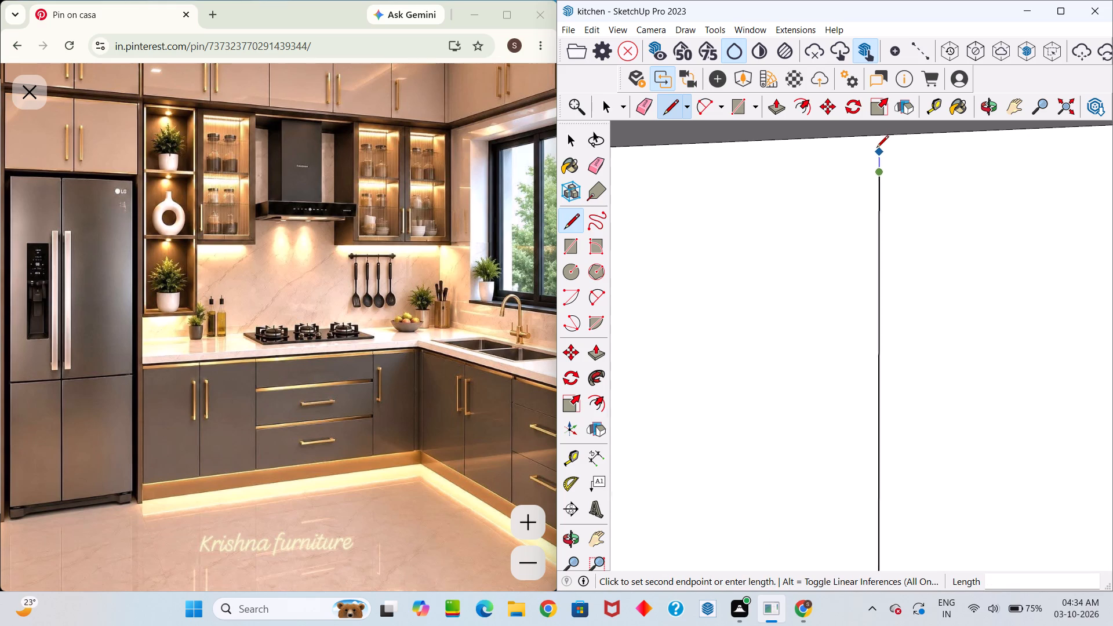
click(876, 138)
scroll(854, 174, down, 7)
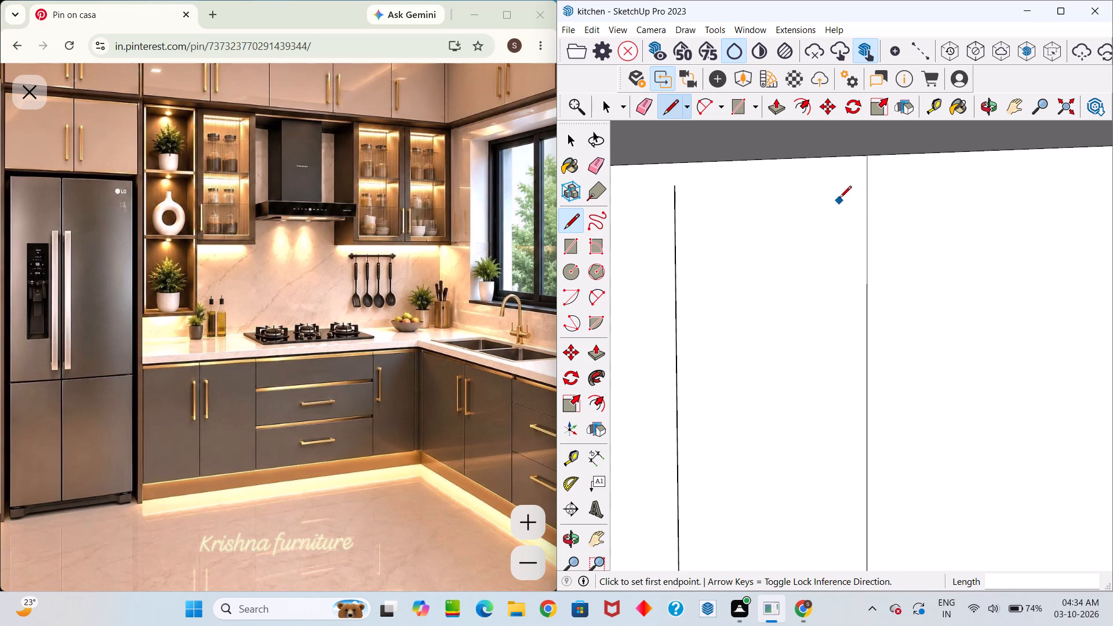
scroll(839, 199, down, 4)
click(732, 190)
scroll(737, 180, up, 4)
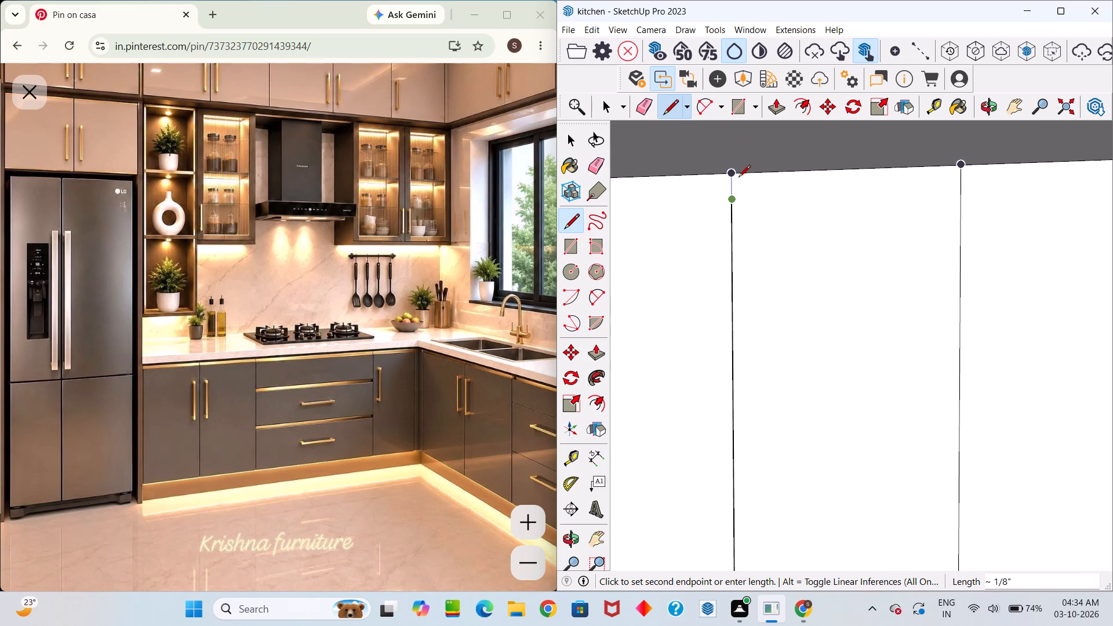
scroll(739, 178, up, 7)
click(732, 171)
scroll(743, 194, down, 14)
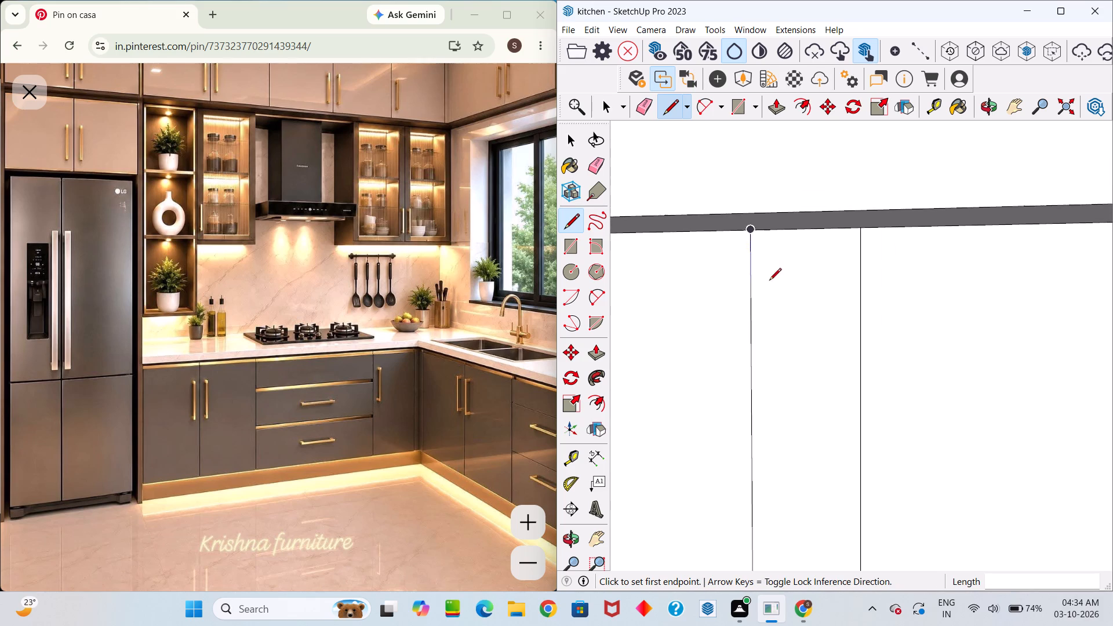
Extend both vertical lines of the door gap farthest from the drawers about 1/16" up to the cabinet front's top edge.
scroll(769, 281, down, 20)
scroll(769, 281, down, 14)
scroll(966, 325, up, 5)
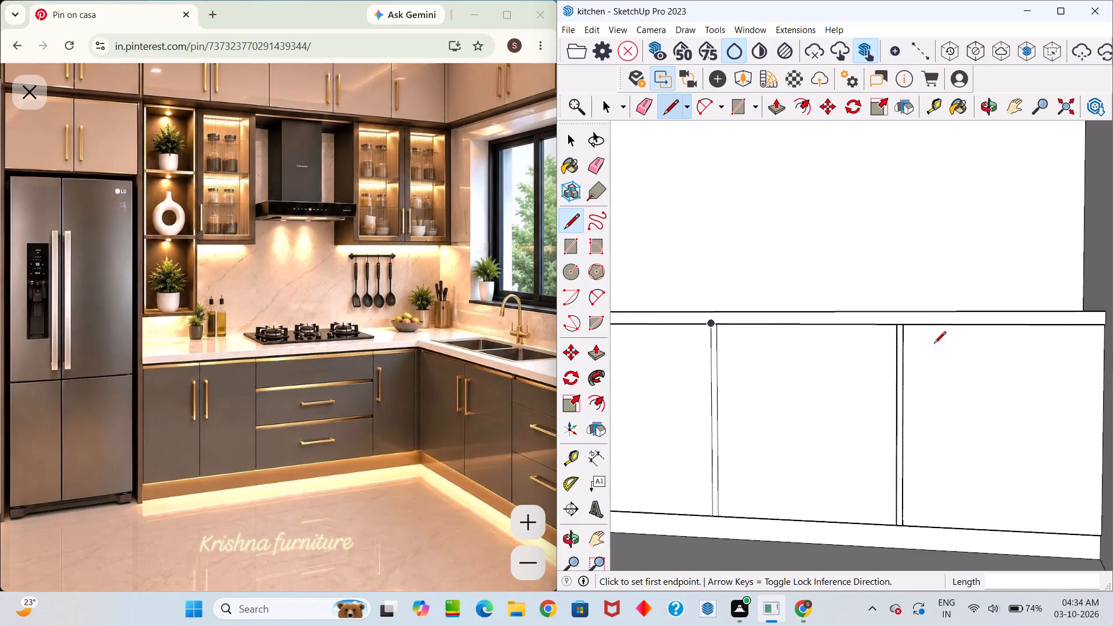
scroll(934, 344, up, 1)
scroll(874, 335, up, 20)
scroll(874, 335, up, 14)
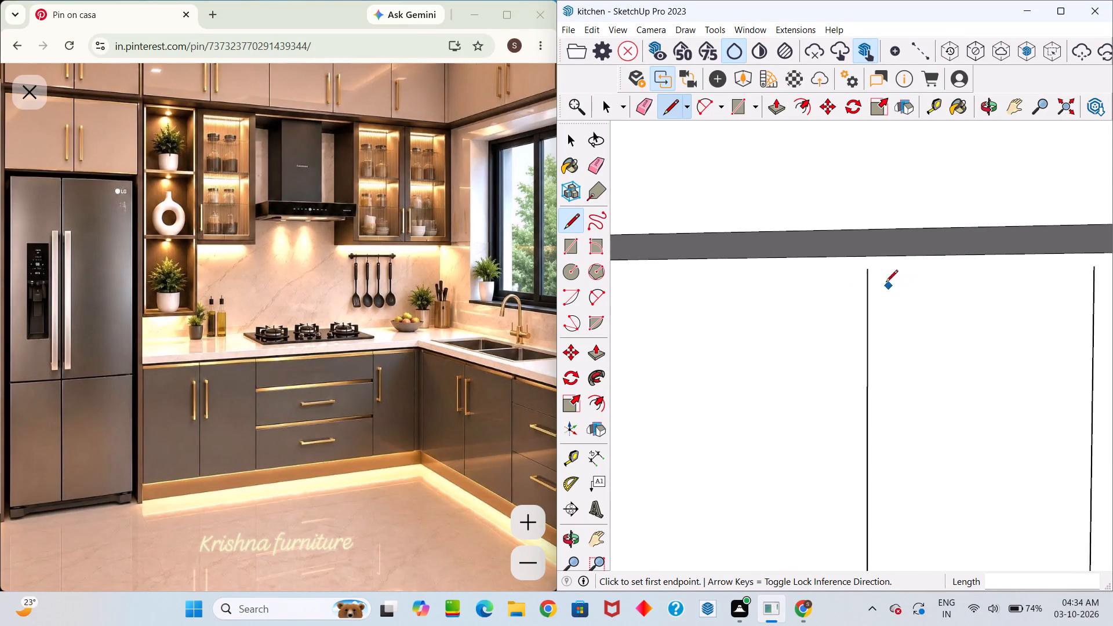
scroll(886, 283, up, 3)
click(859, 259)
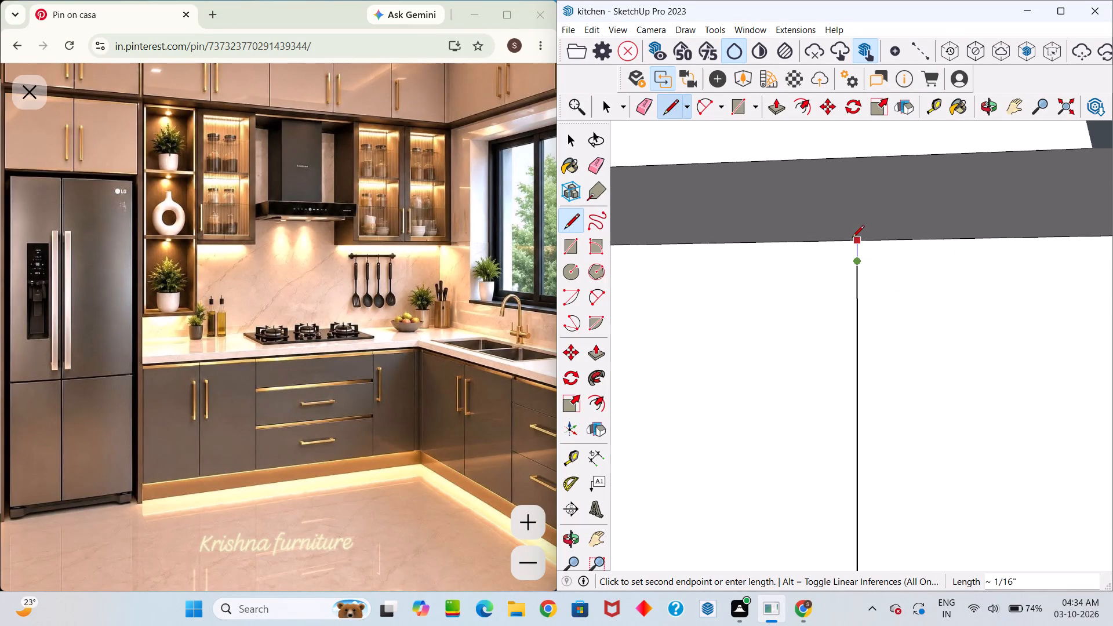
click(852, 238)
scroll(904, 287, down, 11)
scroll(1007, 301, up, 4)
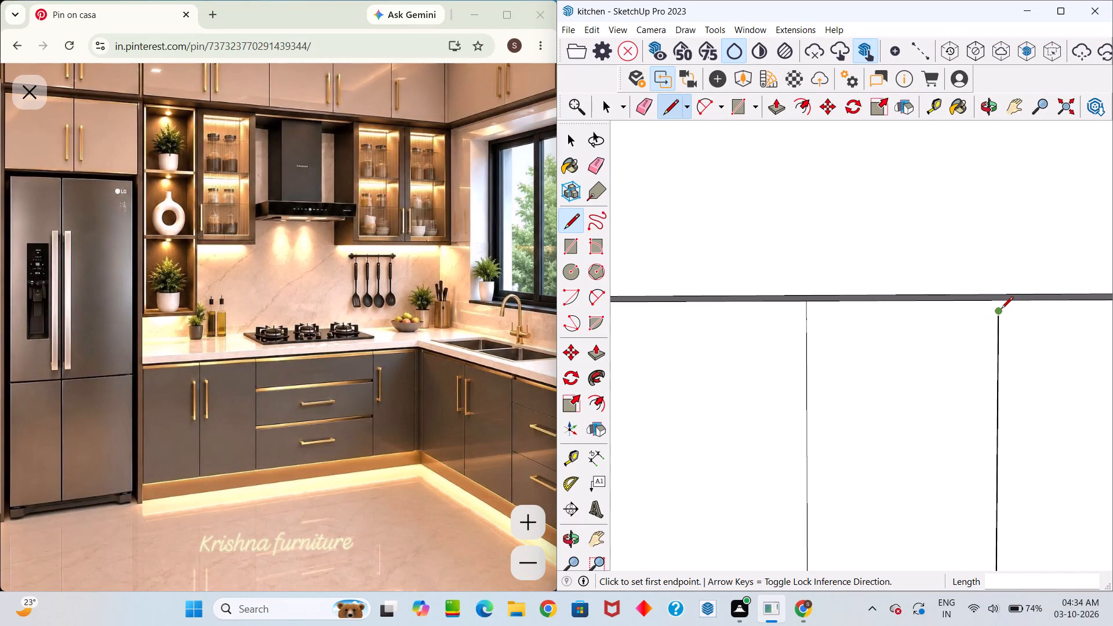
click(1000, 312)
scroll(997, 310, up, 12)
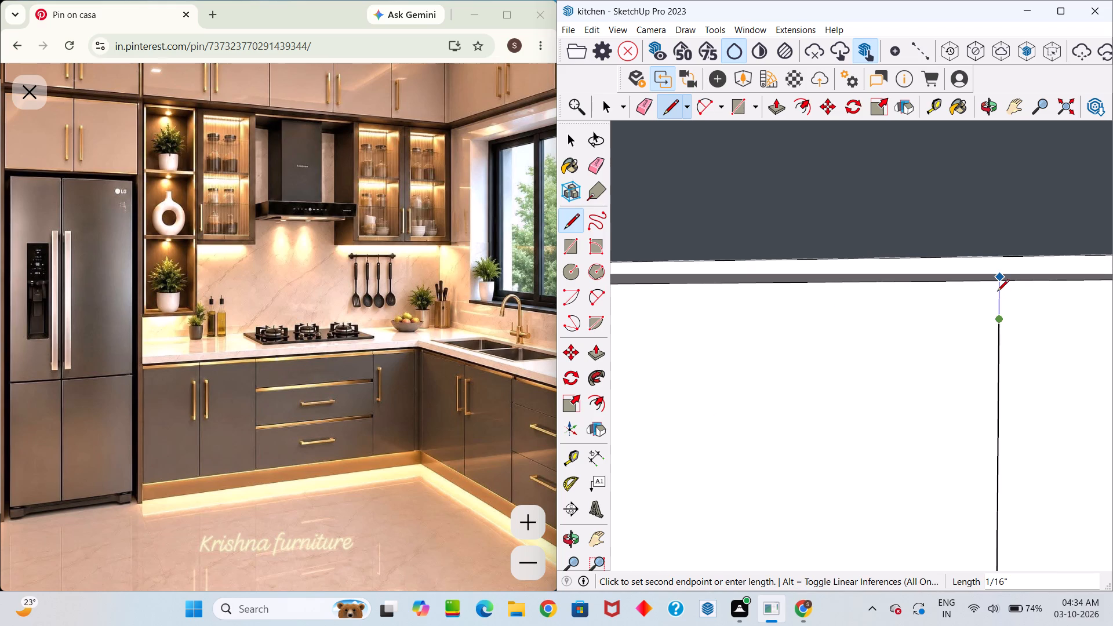
click(1001, 287)
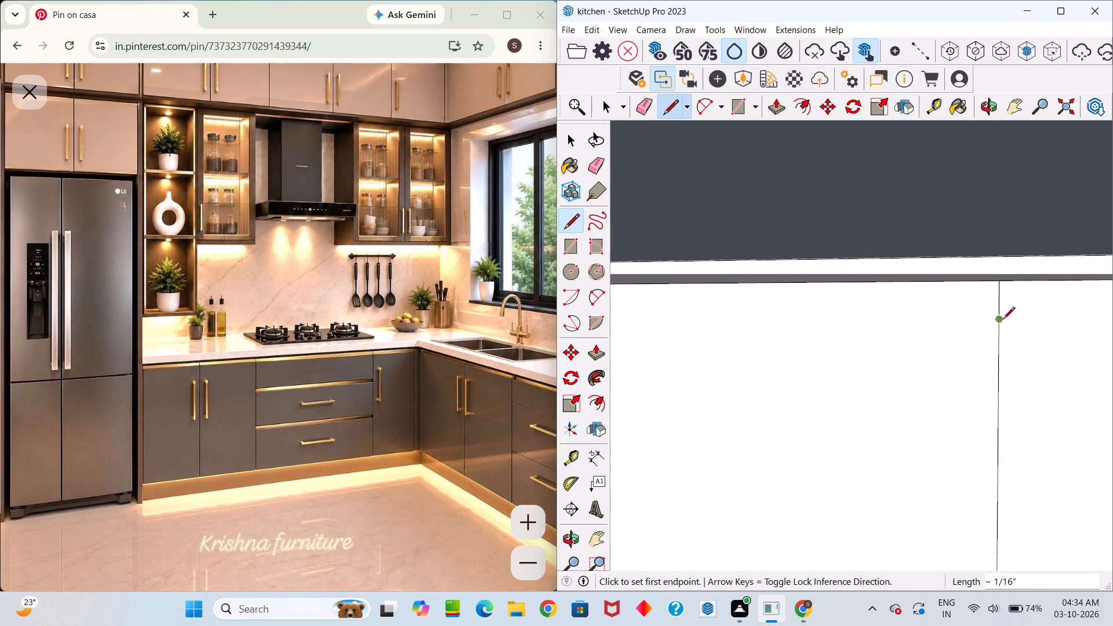
Extend both vertical lines of the door gap nearest the drawers about 3/16" up to the cabinet front's top edge.
scroll(1002, 327, down, 20)
scroll(1002, 327, down, 20)
scroll(1002, 327, down, 5)
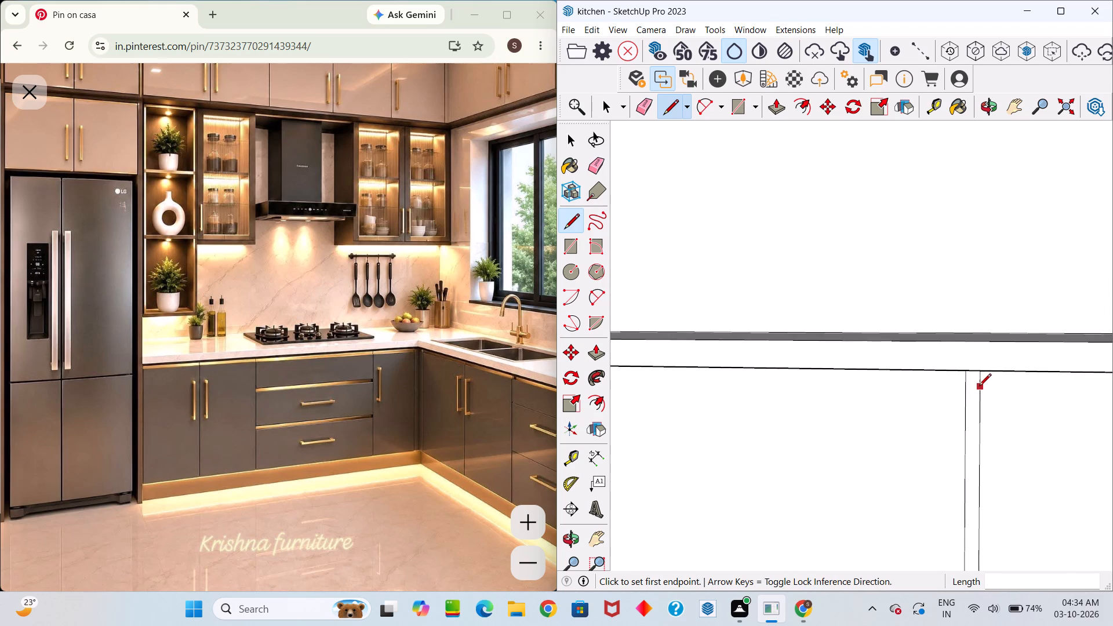
scroll(979, 387, down, 4)
scroll(1010, 423, down, 6)
scroll(759, 413, up, 6)
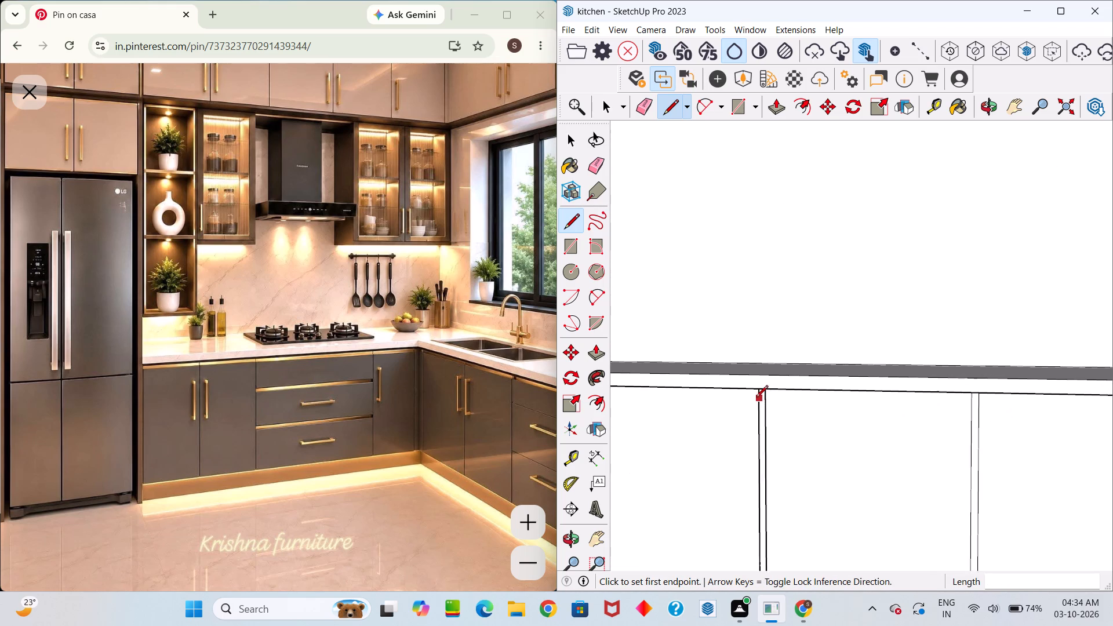
scroll(756, 398, up, 20)
scroll(756, 398, up, 15)
click(794, 384)
scroll(791, 380, up, 6)
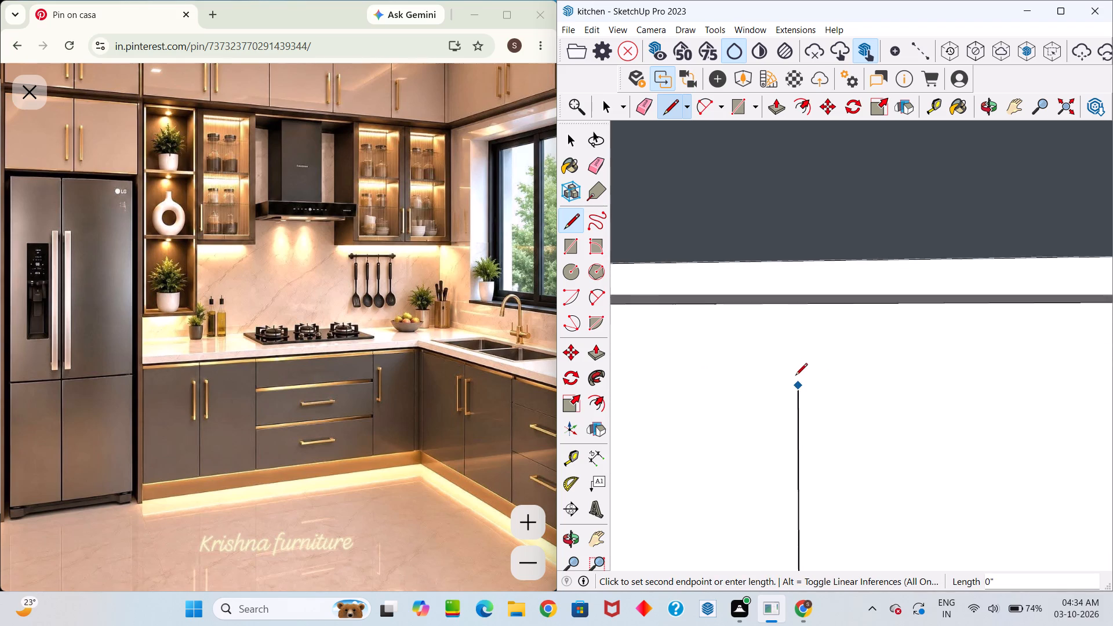
middle_drag(795, 376, 798, 319)
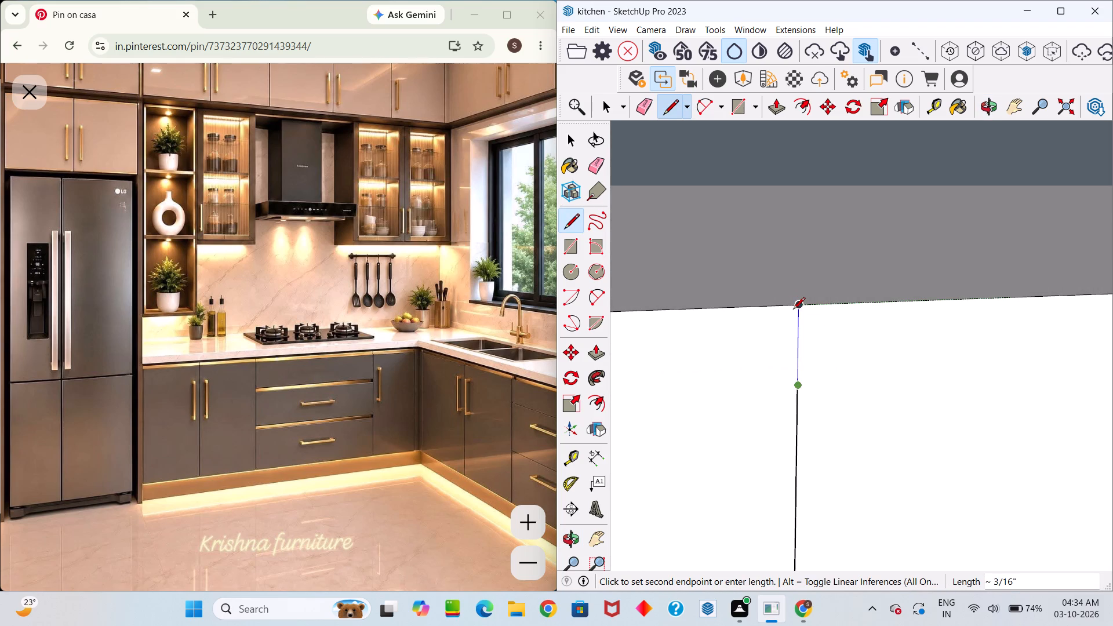
click(793, 310)
scroll(789, 330, down, 11)
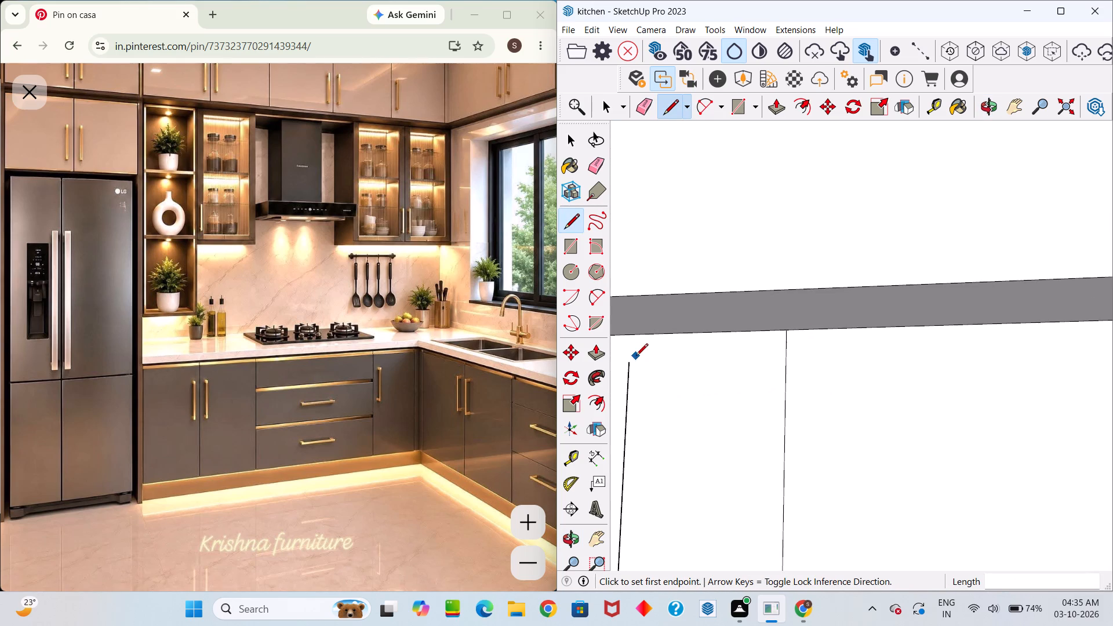
click(630, 362)
scroll(625, 349, up, 11)
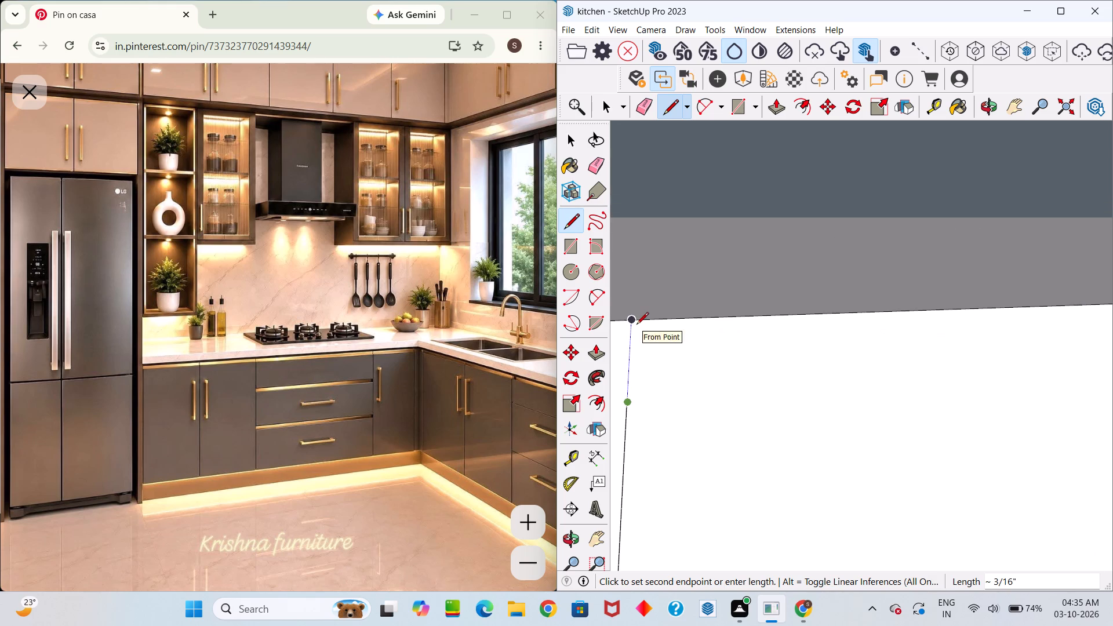
click(636, 325)
Push/Pull the narrow strip of the middle door gap on the sink-wall base cabinet by 0.4".
scroll(641, 347, down, 16)
scroll(688, 364, down, 4)
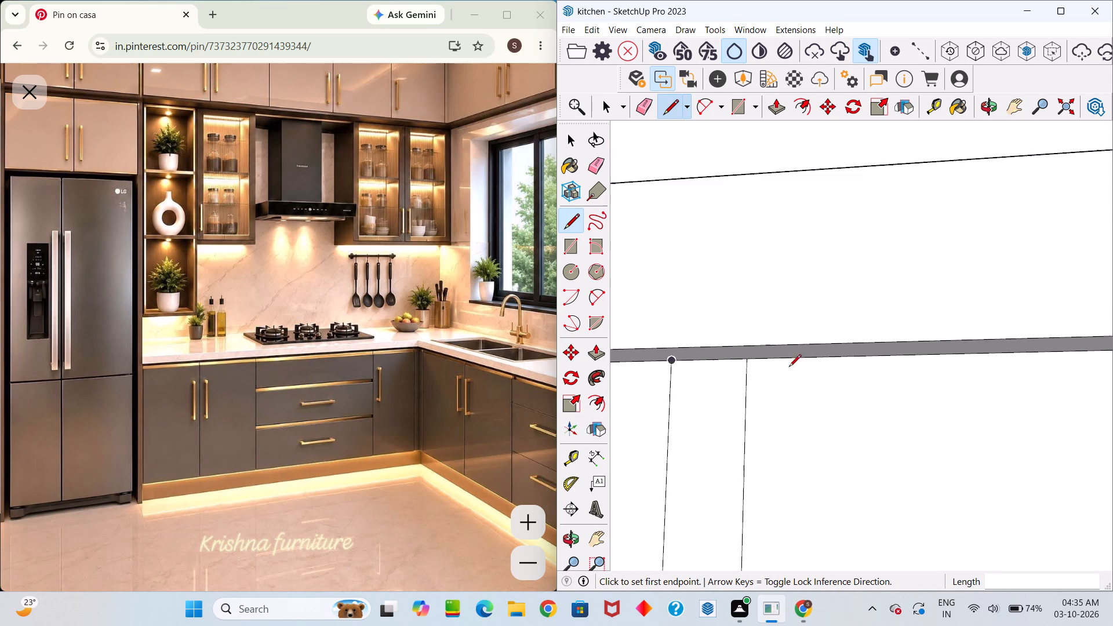
scroll(789, 367, down, 1)
scroll(742, 370, down, 20)
scroll(742, 370, down, 8)
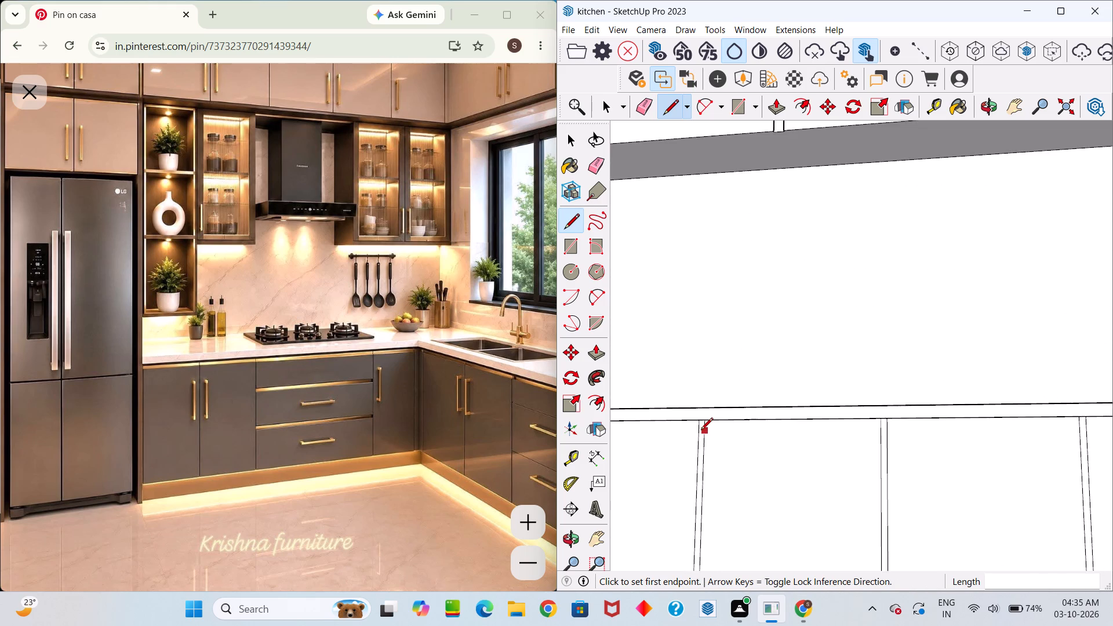
scroll(701, 431, down, 5)
key(space)
scroll(886, 430, up, 11)
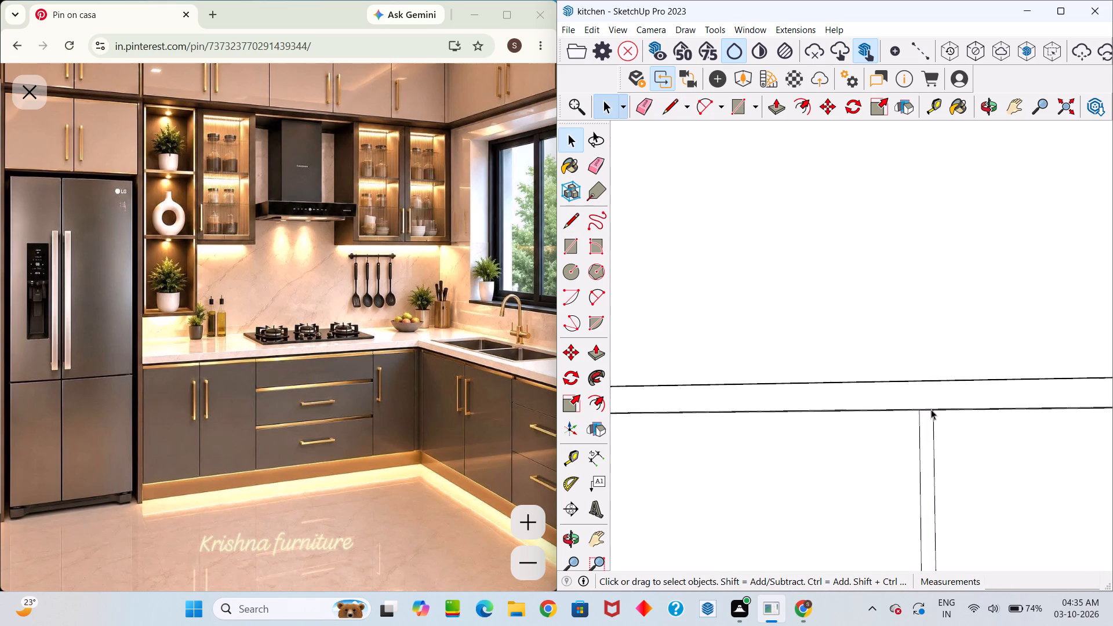
scroll(931, 409, up, 7)
click(926, 435)
scroll(900, 450, down, 12)
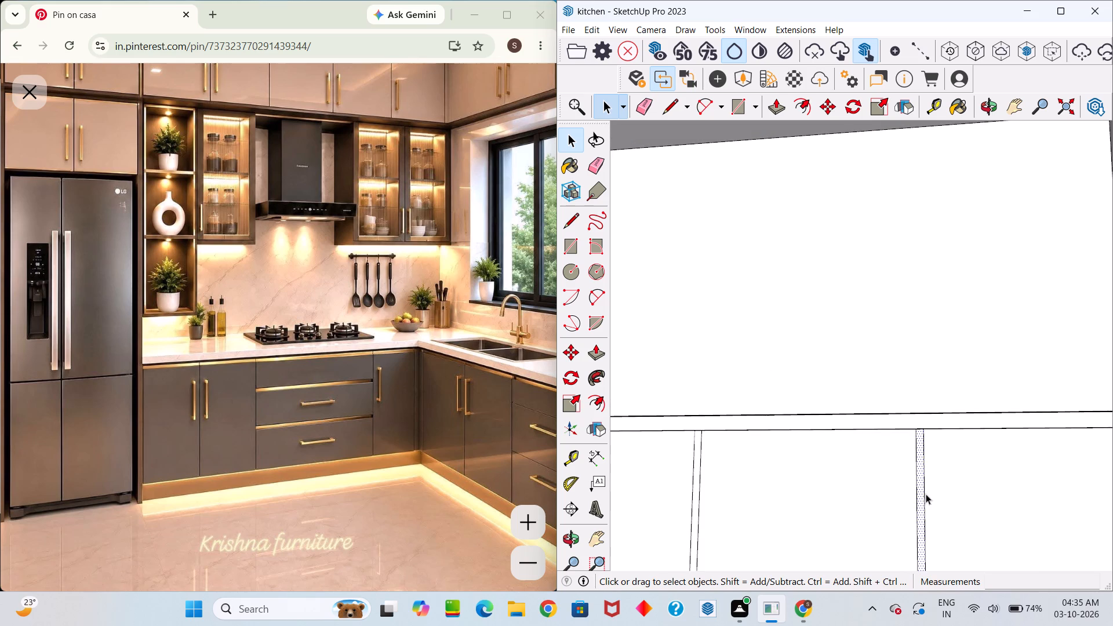
key(p)
scroll(914, 475, up, 10)
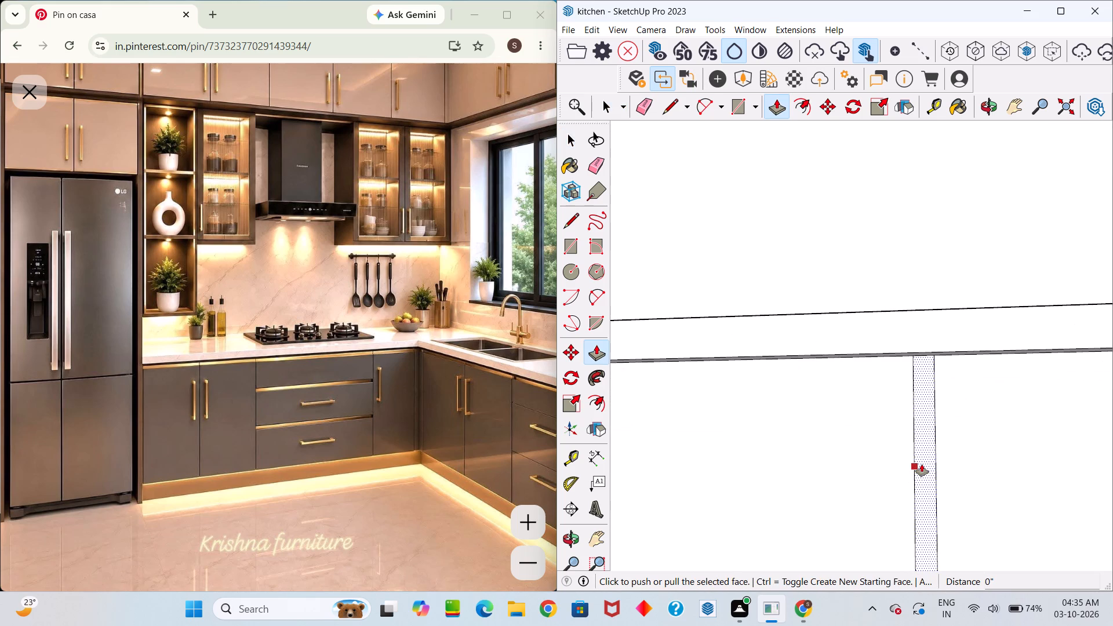
click(922, 464)
text(0.4)
key(Return)
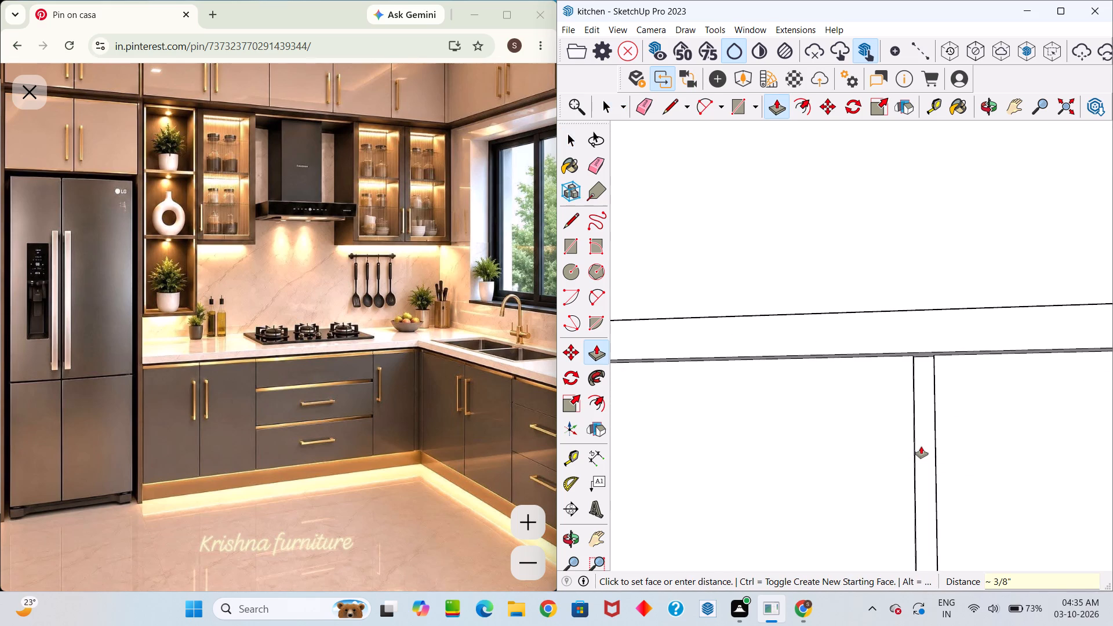
Repeat the same Push/Pull distance on the other two door gap strips of the base cabinet front.
scroll(954, 360, down, 13)
scroll(733, 452, up, 5)
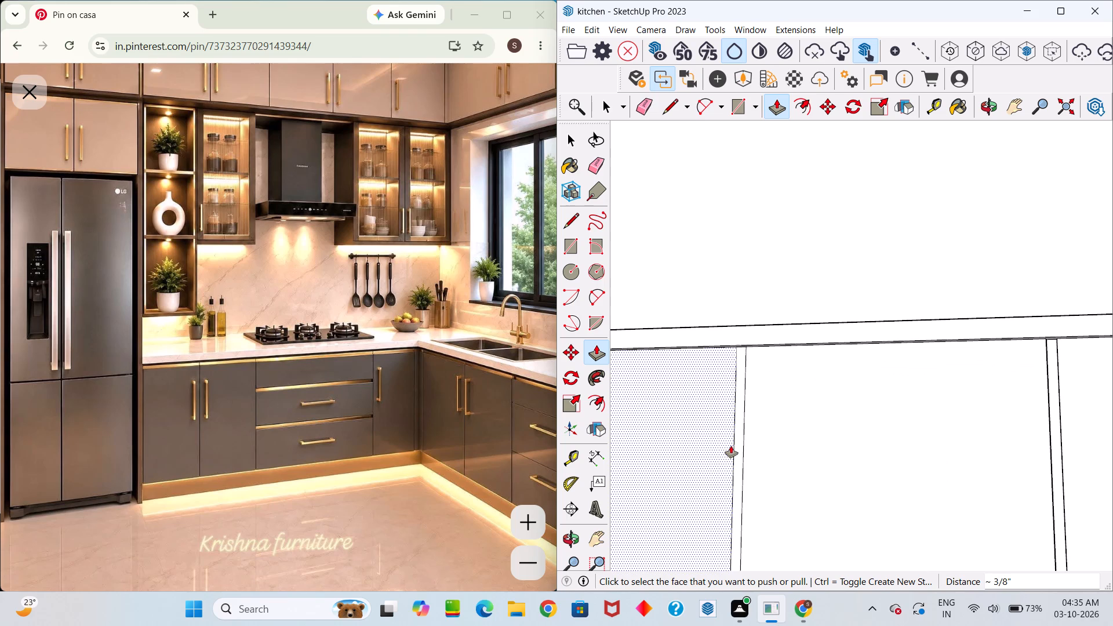
scroll(734, 441, up, 5)
double_click(737, 439)
scroll(734, 443, down, 20)
scroll(798, 421, up, 19)
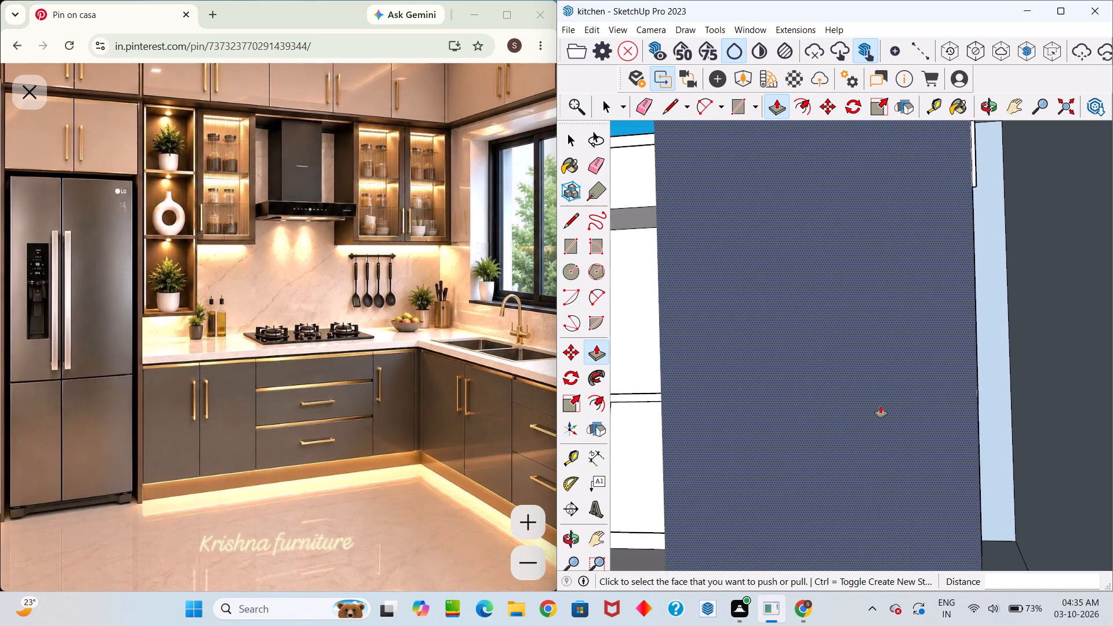
scroll(881, 406, up, 8)
key(space)
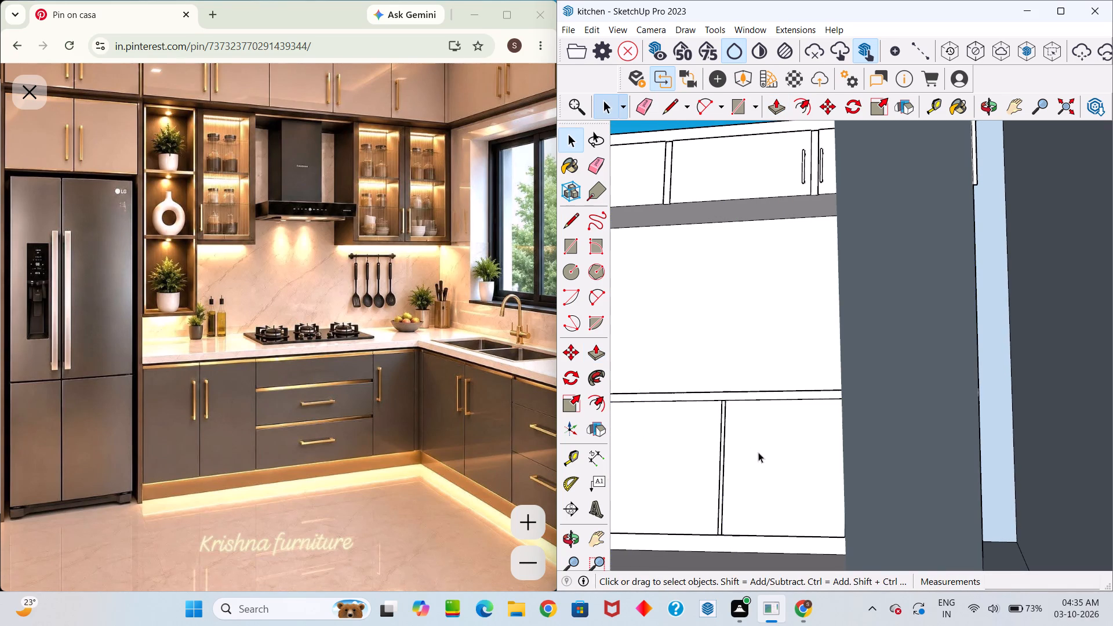
middle_drag(759, 452, 1086, 387)
drag(779, 447, 1086, 387)
scroll(913, 414, up, 10)
click(883, 397)
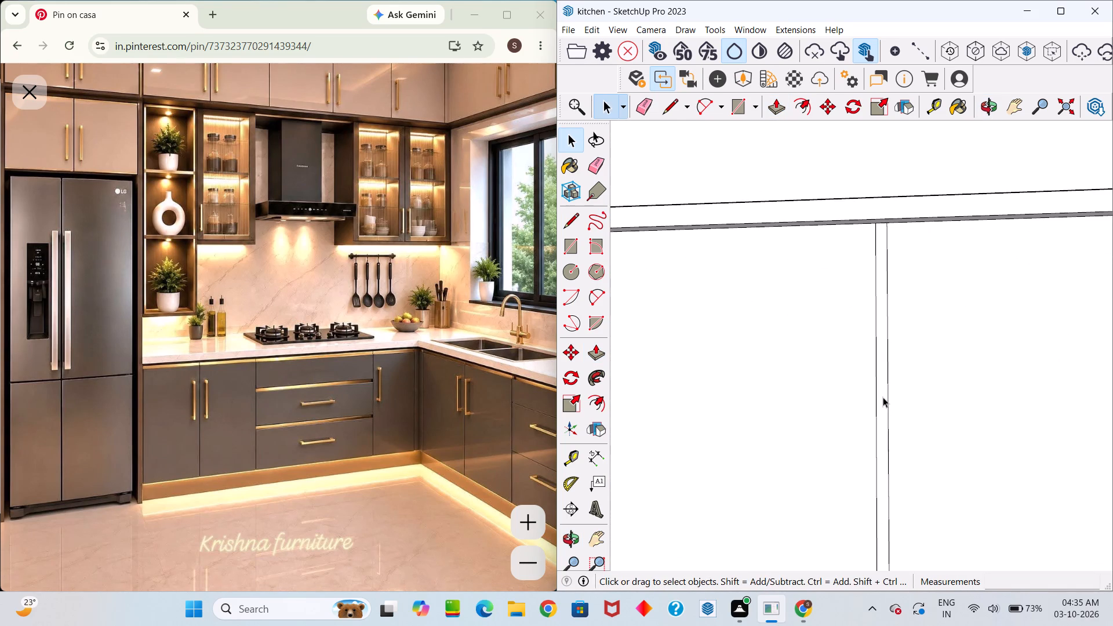
key(p)
double_click(883, 397)
Copy a vertical wall-cabinet door handle about 7' 4 5/8" down onto the second base door from the drawers, beside the gap nearest them.
middle_drag(886, 403, 890, 412)
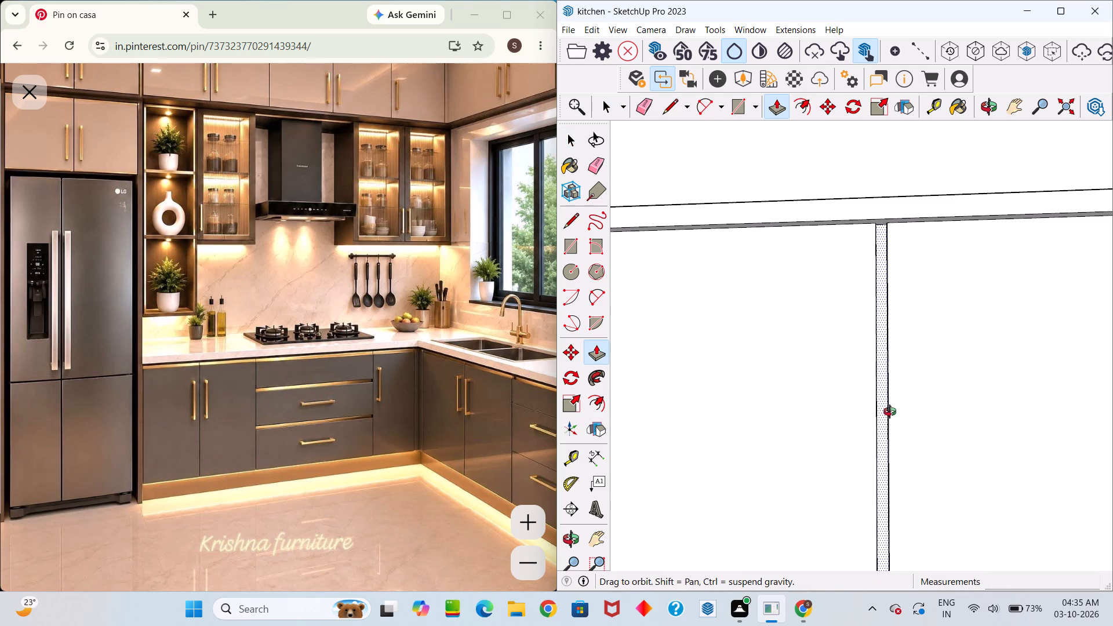
middle_drag(890, 412, 882, 565)
scroll(908, 521, down, 10)
scroll(956, 483, down, 9)
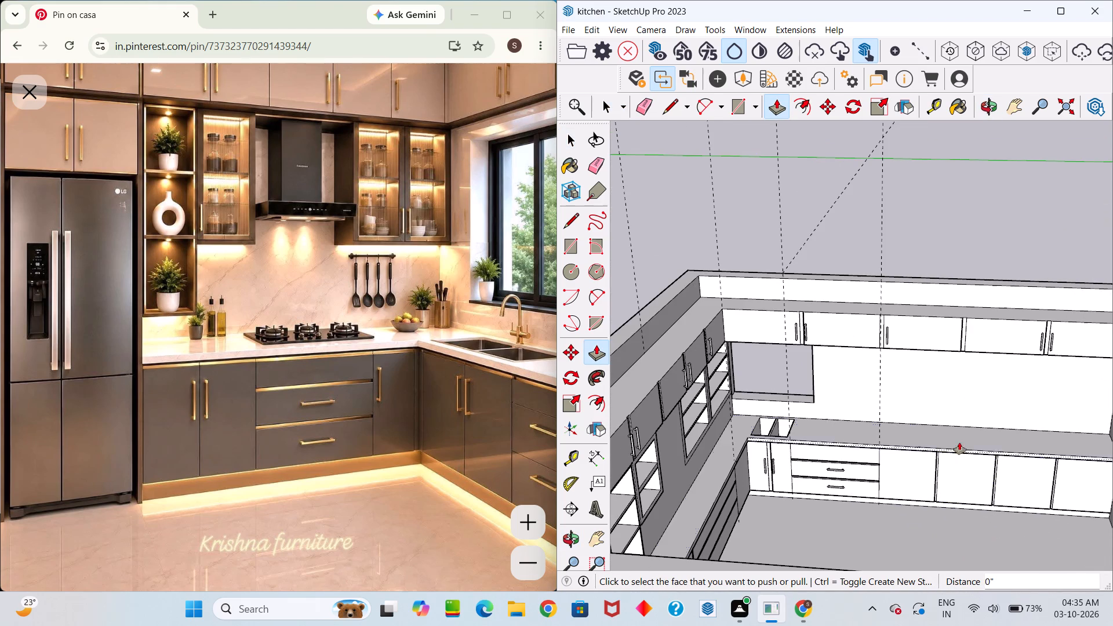
scroll(968, 472, up, 2)
middle_drag(953, 468, 978, 400)
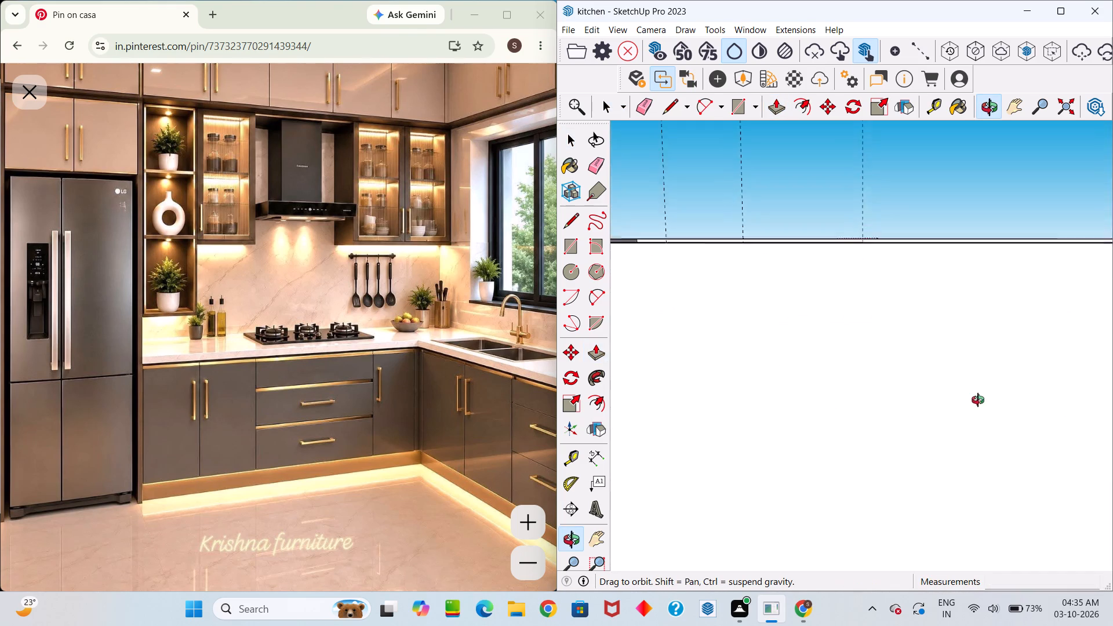
middle_drag(978, 400, 951, 485)
scroll(951, 485, down, 1)
scroll(948, 493, up, 4)
scroll(931, 407, down, 2)
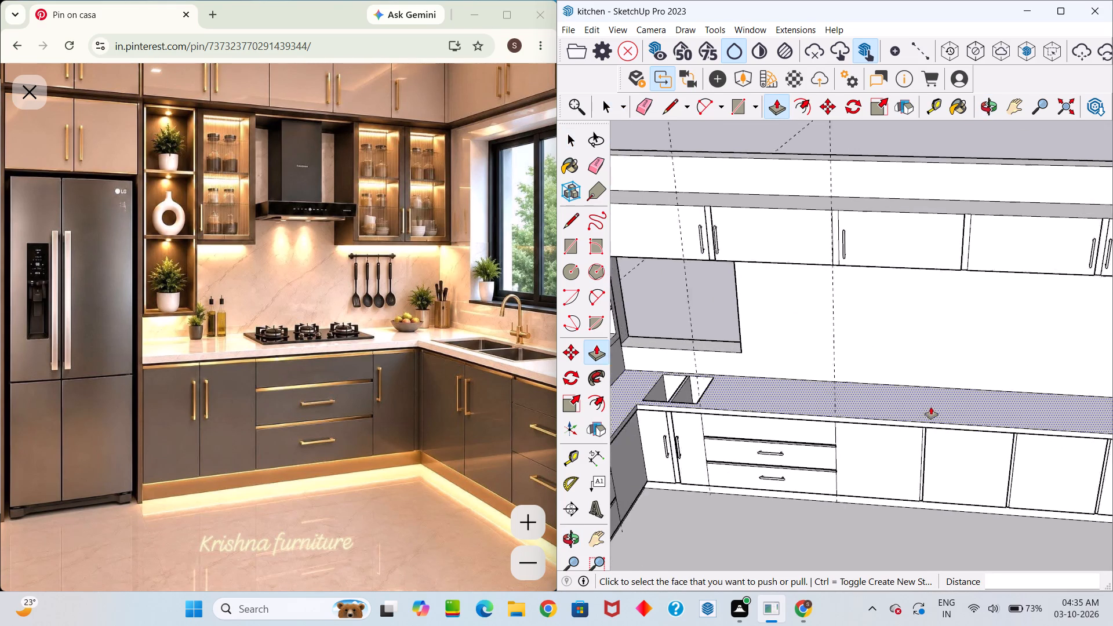
scroll(931, 407, down, 2)
scroll(1051, 294, up, 3)
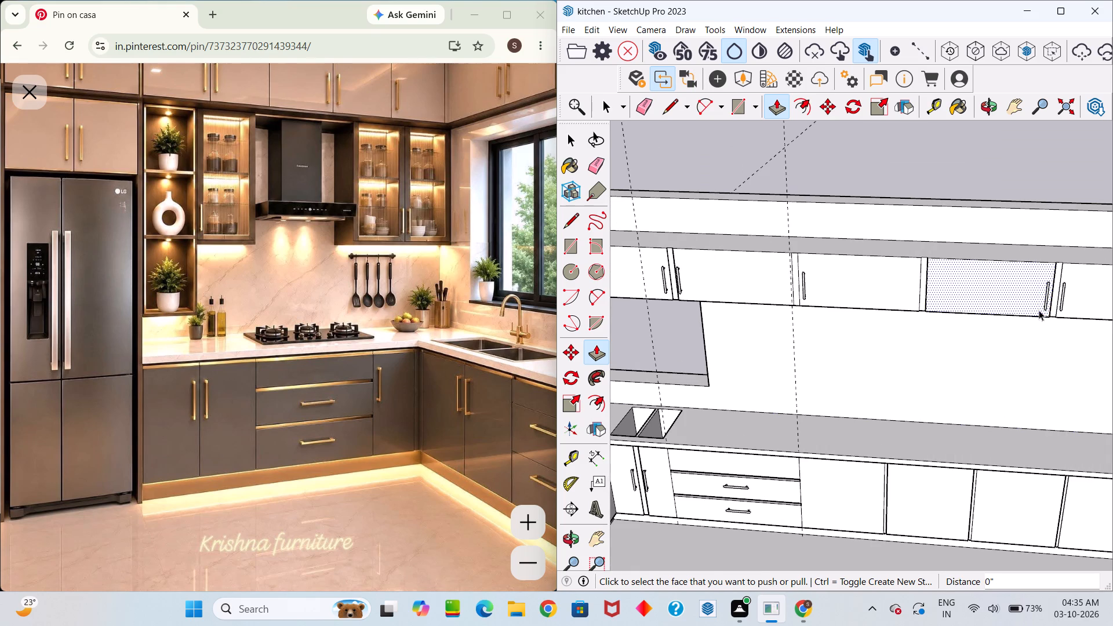
key(space)
scroll(1050, 300, up, 4)
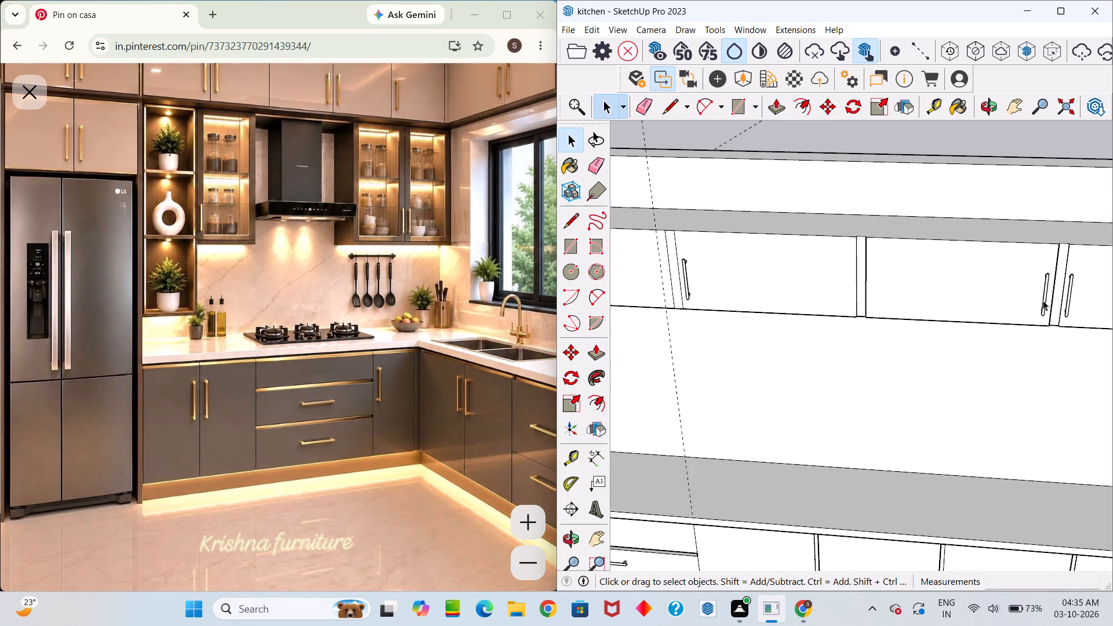
click(1043, 300)
key(m)
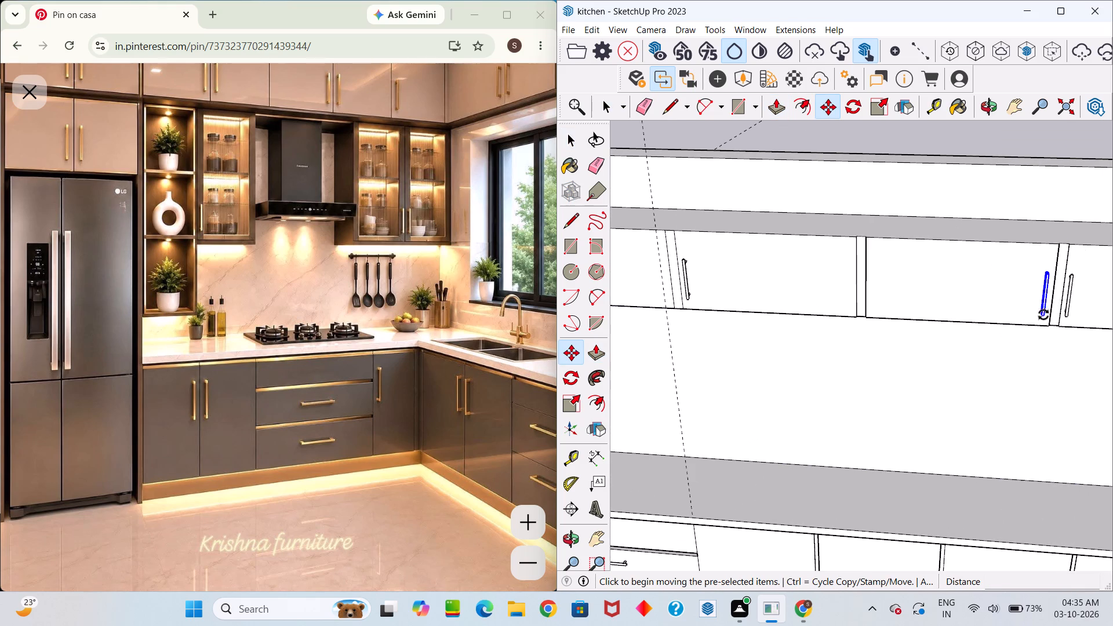
click(1043, 315)
key(space)
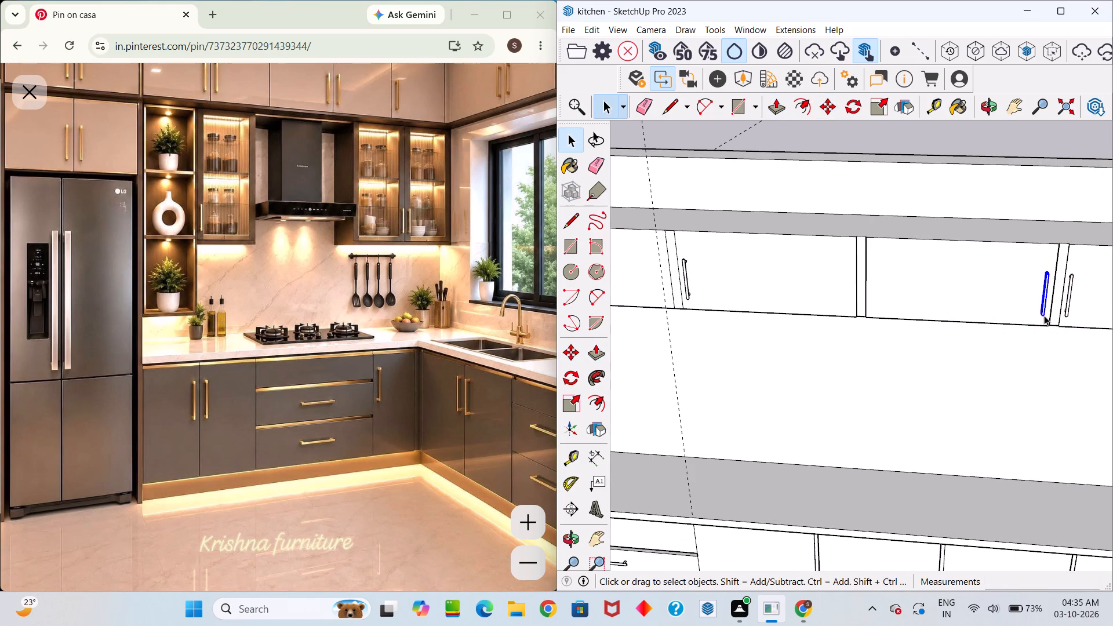
key(m)
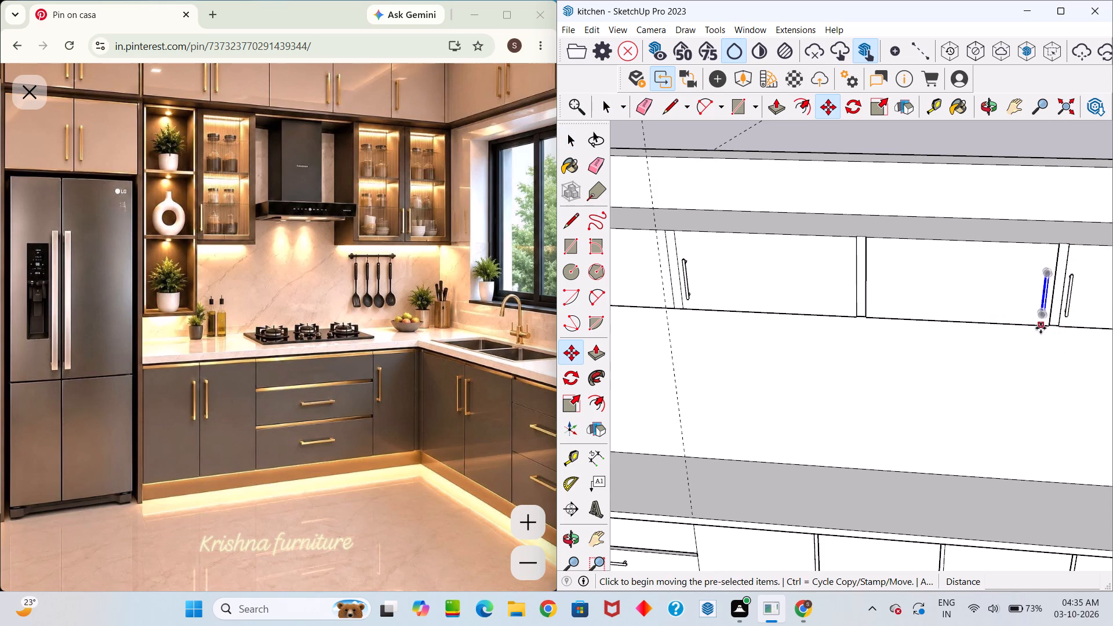
click(1042, 320)
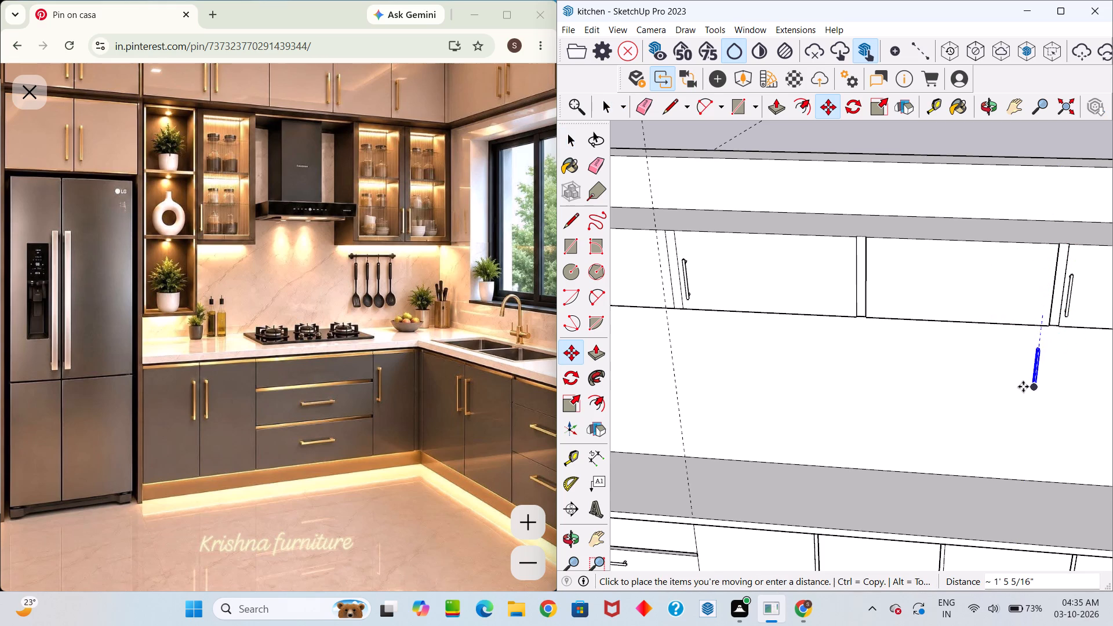
scroll(1021, 388, down, 11)
scroll(980, 491, up, 8)
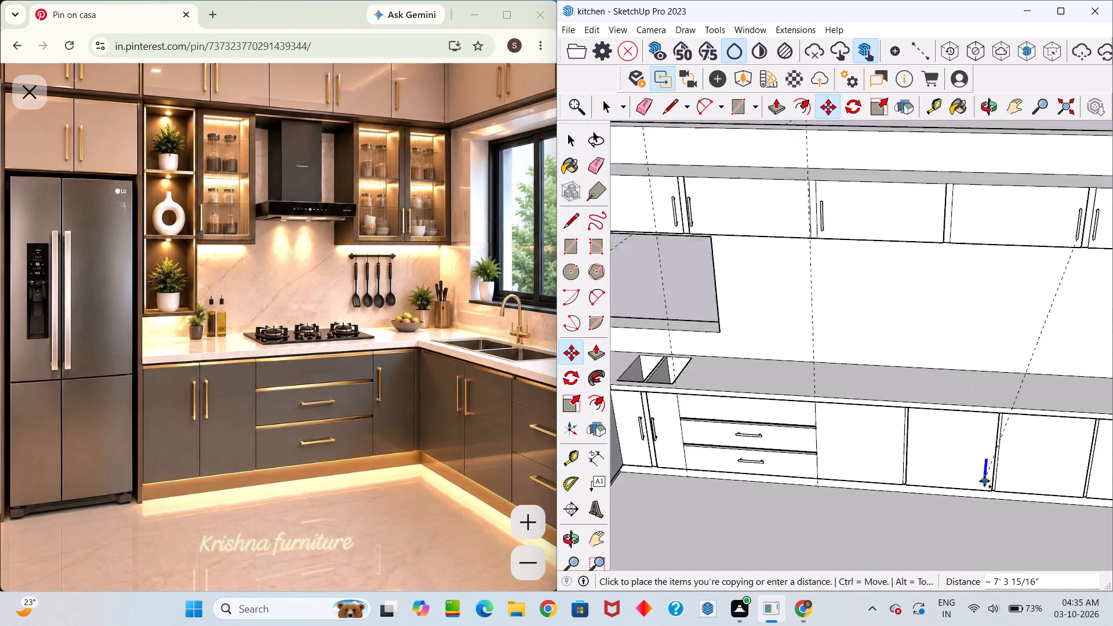
scroll(984, 481, up, 6)
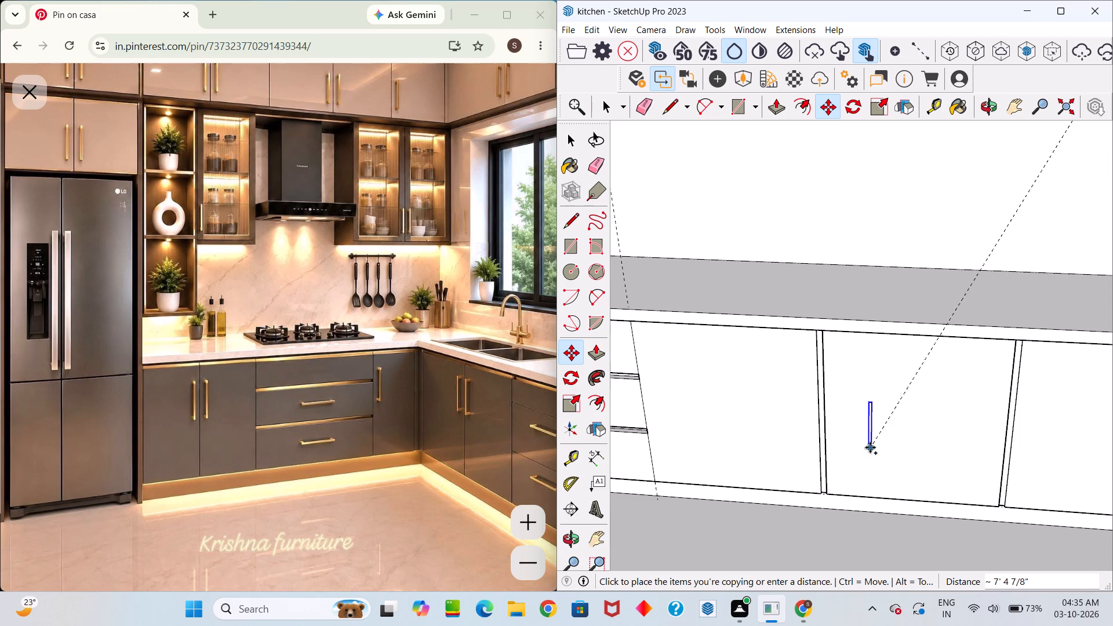
click(835, 429)
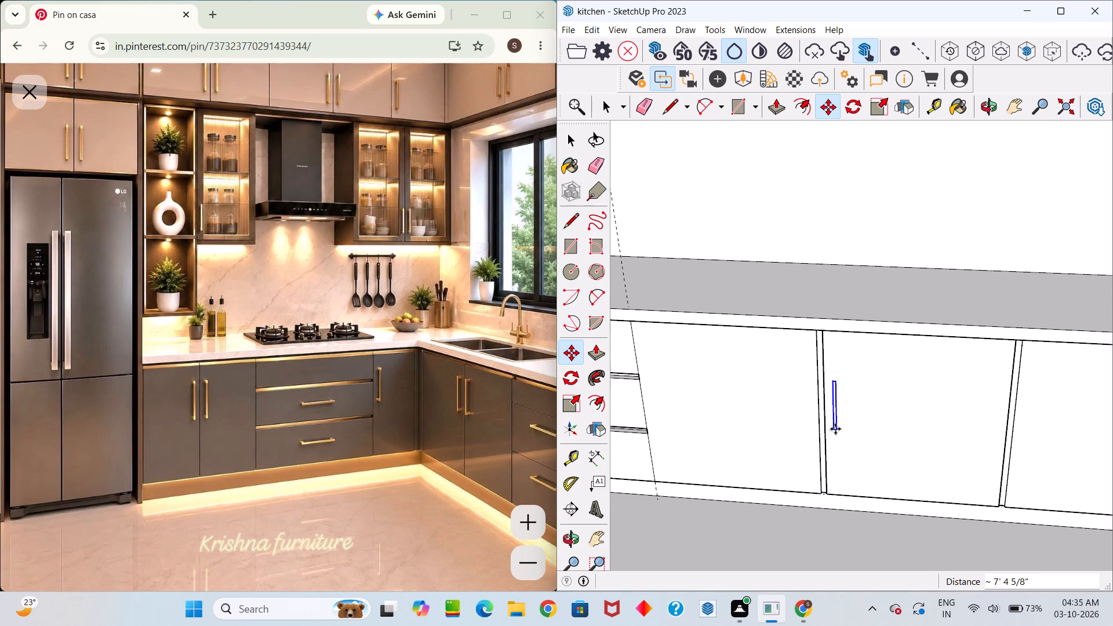
click(835, 429)
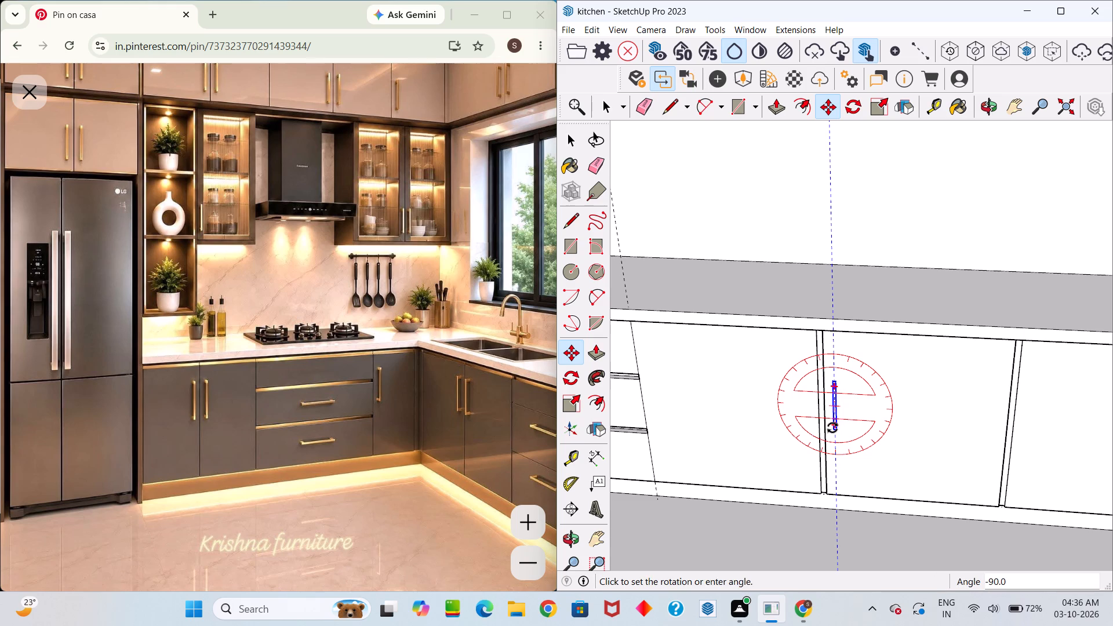
key(space)
Move the copied handle outward from the base door so that its bar stands clear and its posts meet the door face.
middle_drag(838, 424, 667, 419)
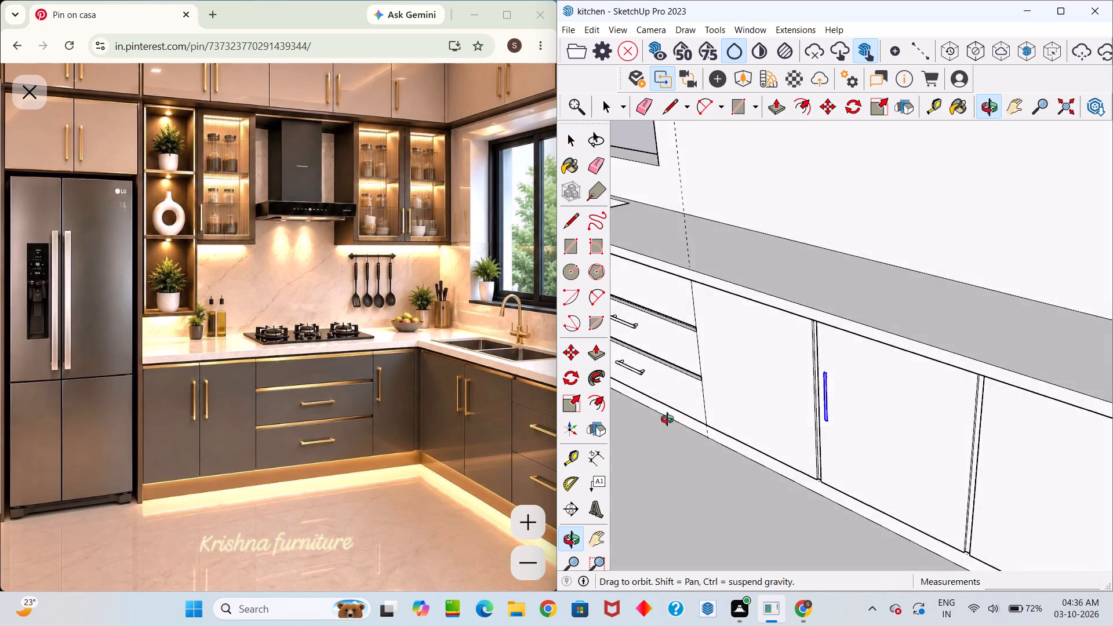
middle_drag(667, 419, 634, 416)
middle_click(623, 415)
scroll(809, 403, up, 8)
middle_drag(831, 402, 794, 398)
scroll(809, 429, up, 11)
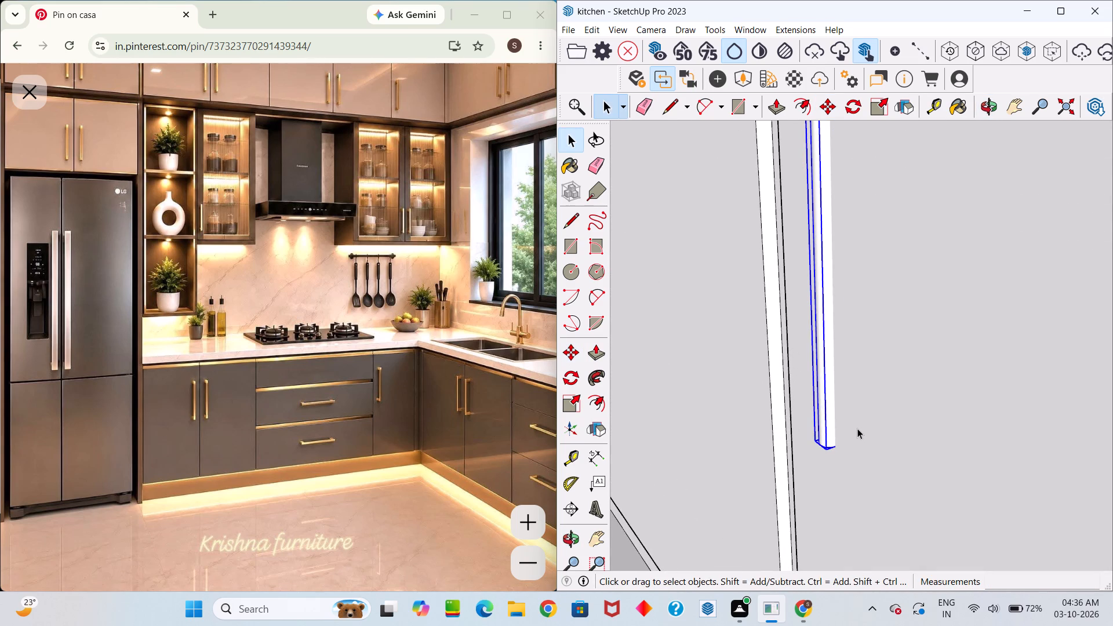
key(m)
click(826, 448)
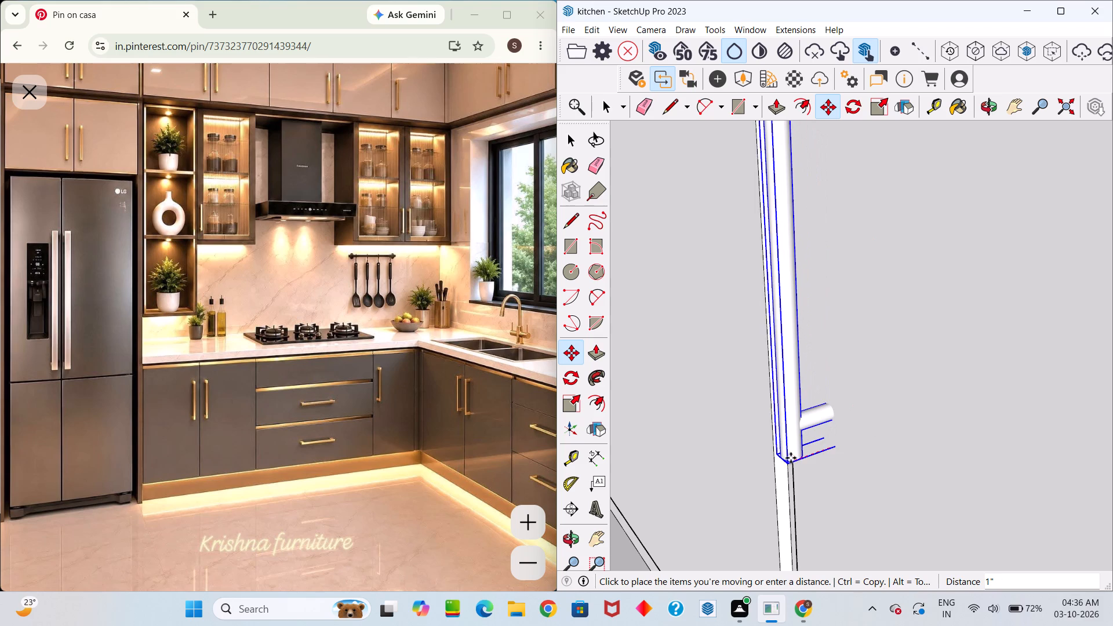
click(756, 468)
click(805, 458)
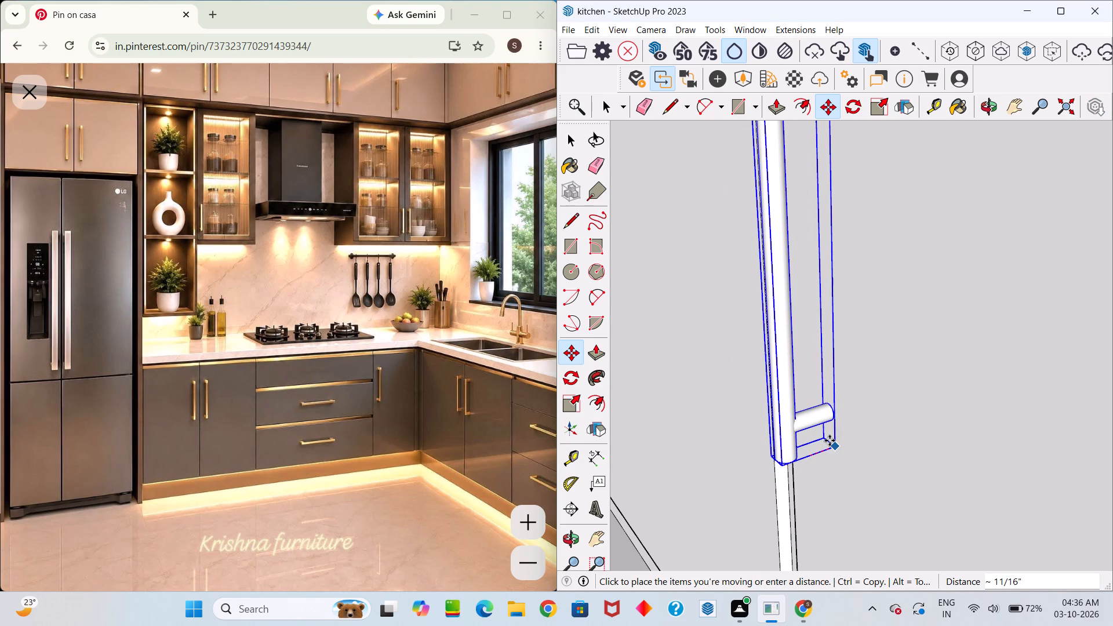
click(830, 441)
middle_drag(825, 441, 1087, 406)
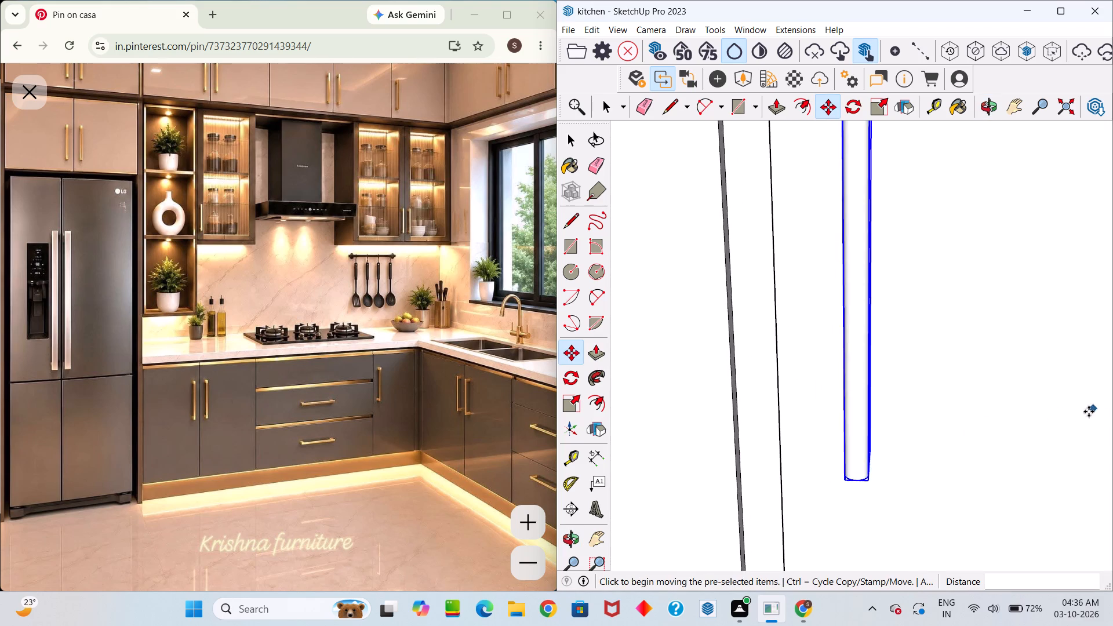
Copy the second base door's handle about 4" across the gap onto the first door, mirroring its distance from the gap.
scroll(1070, 425, down, 10)
scroll(983, 460, up, 4)
middle_drag(966, 456, 1084, 425)
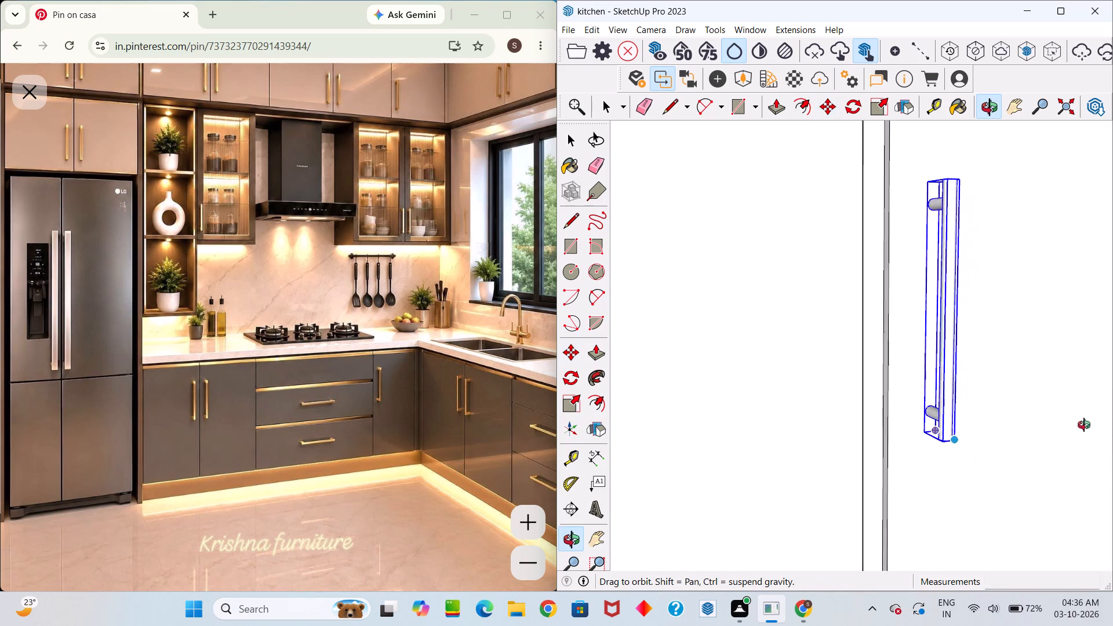
middle_drag(1084, 425, 1020, 431)
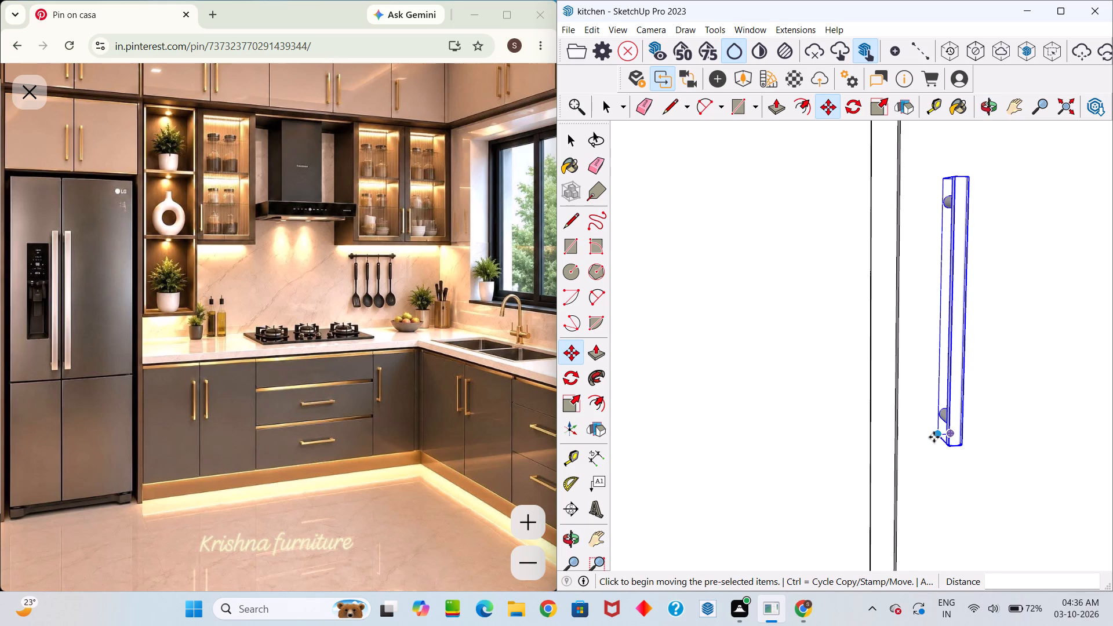
scroll(934, 436, up, 3)
click(935, 436)
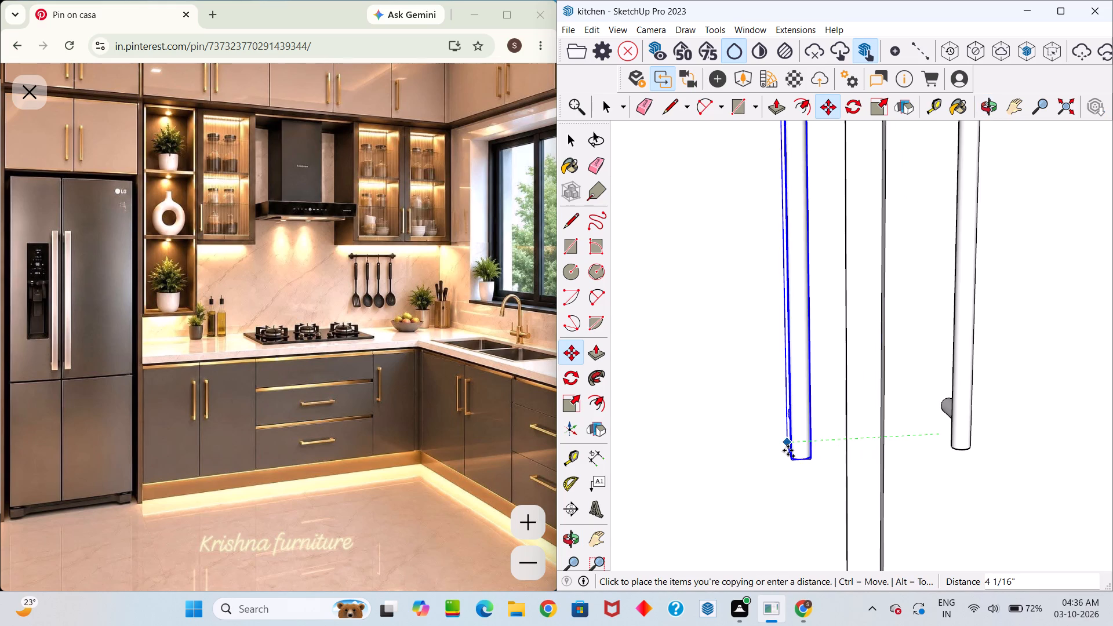
scroll(788, 451, down, 7)
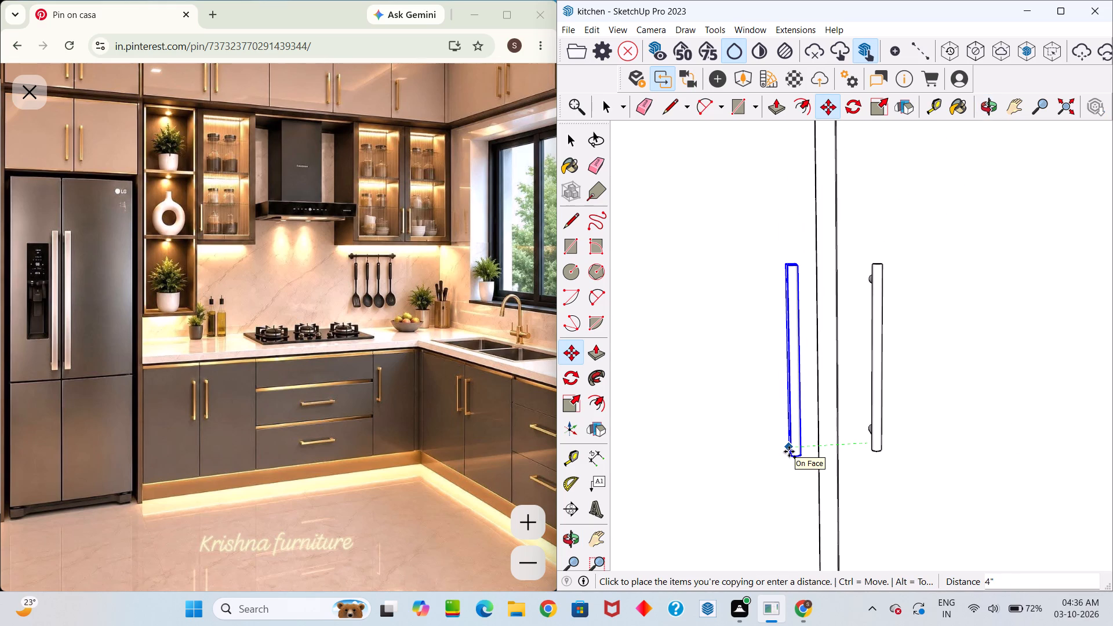
click(789, 452)
Copy a base door handle about 4' 11 13/16" along the cabinet front onto the third door, beside the last door gap.
scroll(798, 449, down, 1)
middle_drag(799, 454, 682, 474)
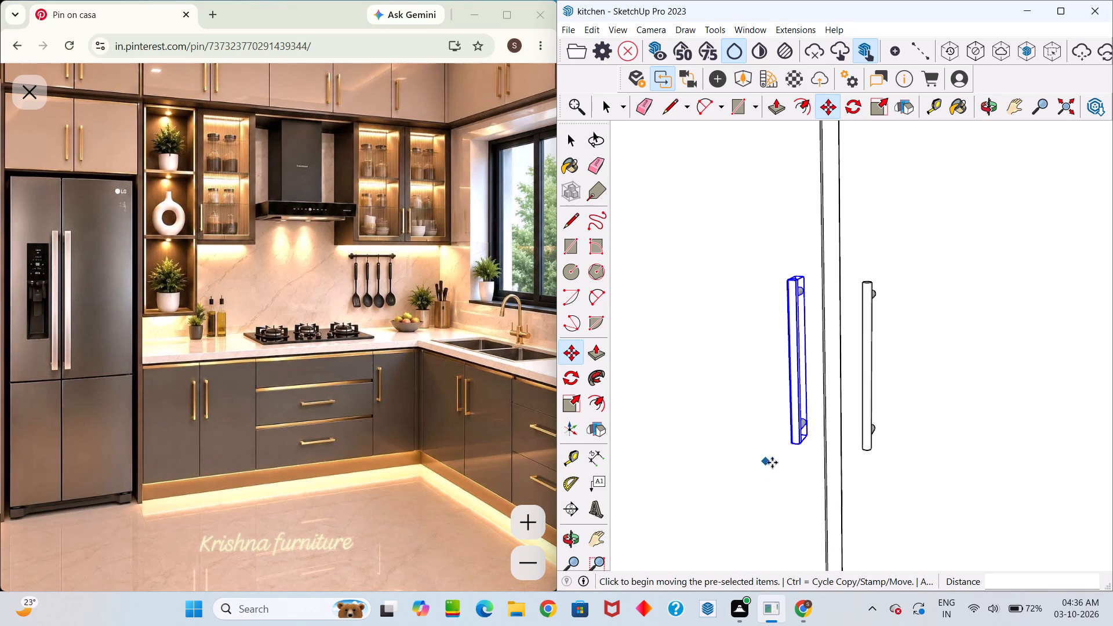
click(814, 437)
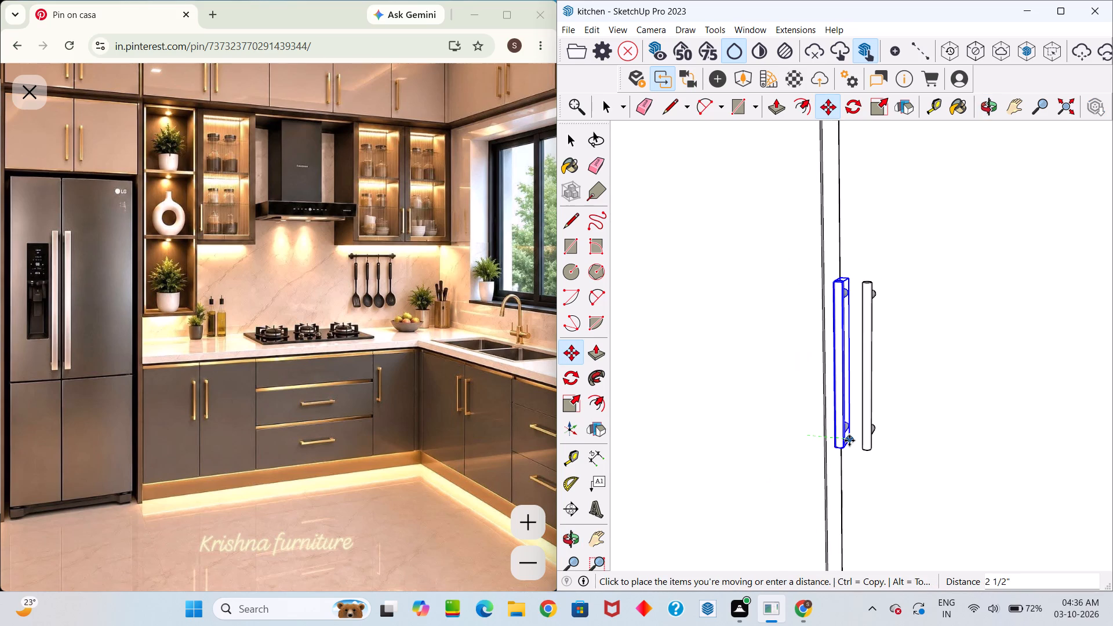
scroll(852, 449, down, 20)
scroll(852, 449, down, 1)
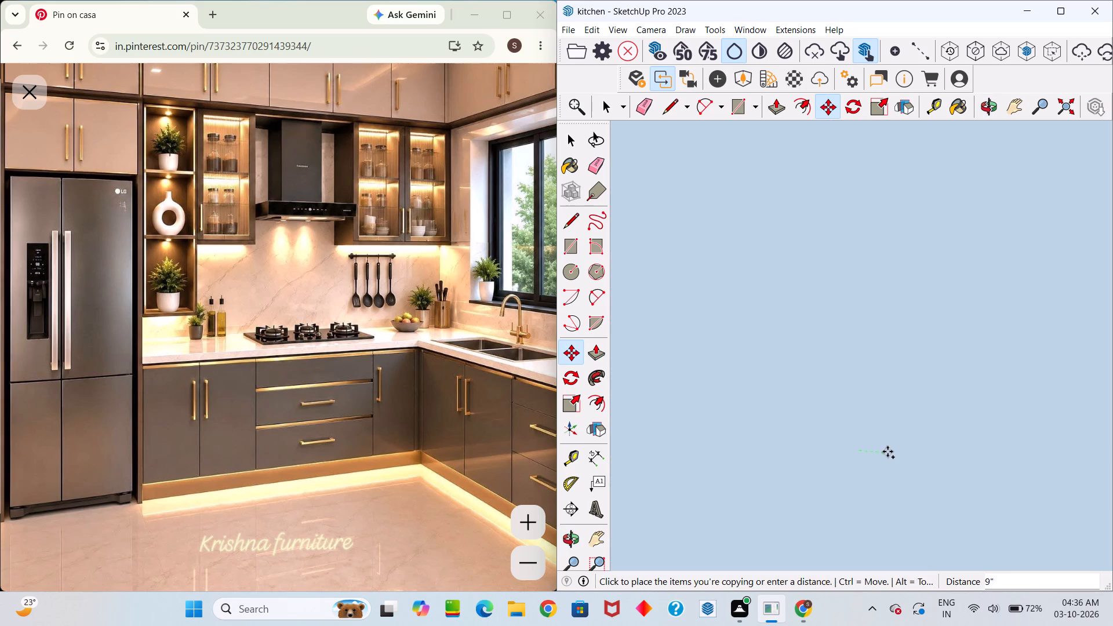
scroll(903, 454, up, 10)
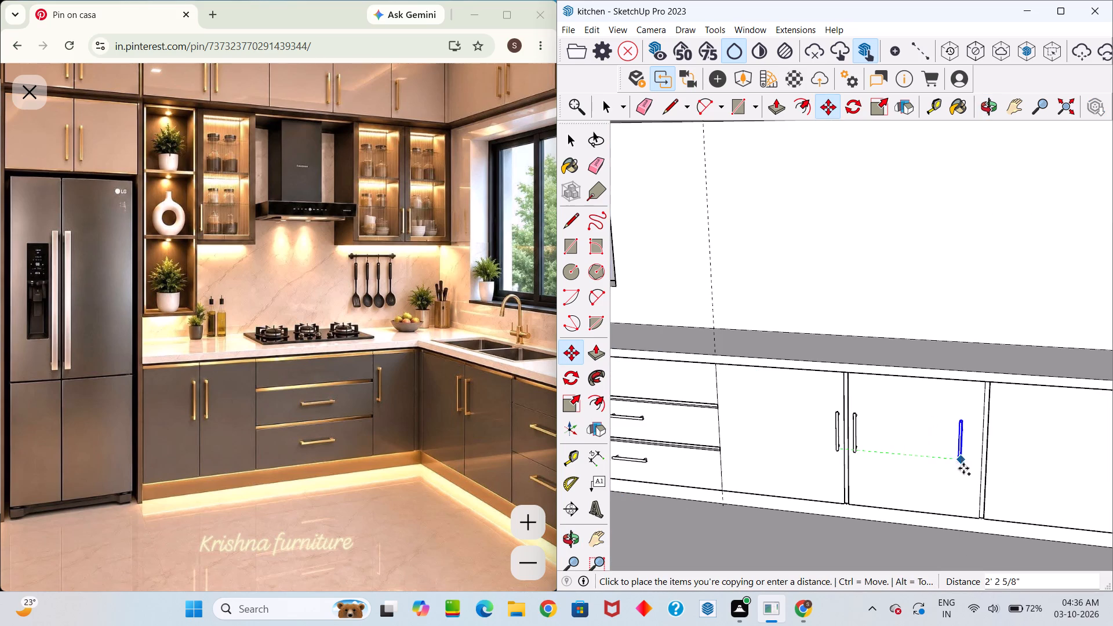
middle_drag(987, 484, 981, 565)
scroll(995, 523, down, 6)
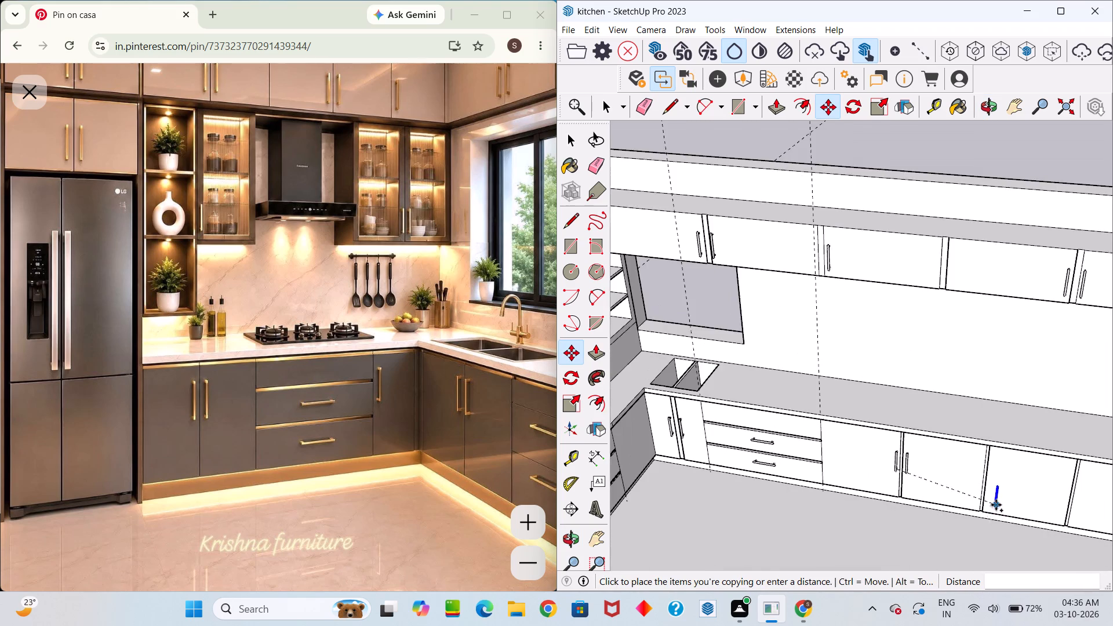
scroll(996, 505, down, 2)
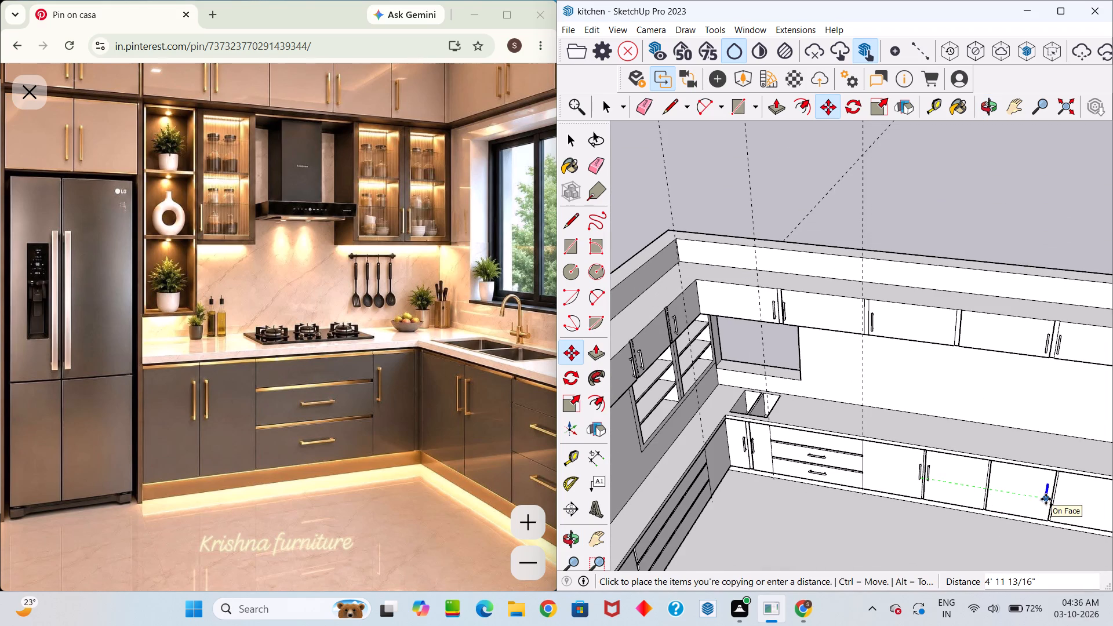
click(1046, 499)
Copy the third door's handle about 7 5/8" across the last gap onto the fourth base door.
click(1046, 499)
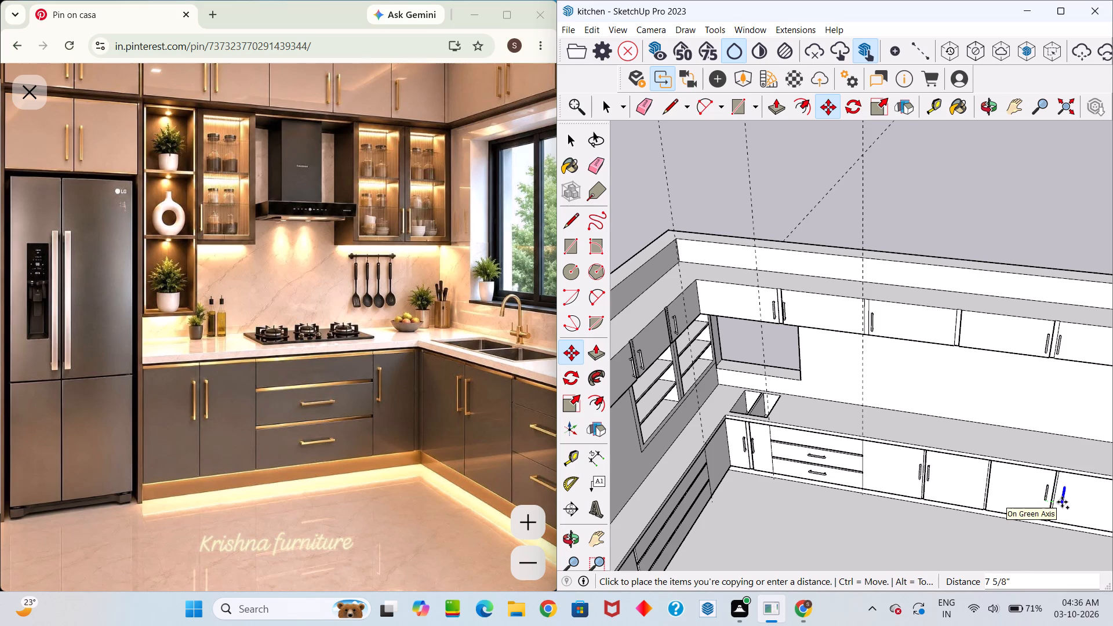
click(1062, 502)
Move the fourth base door's handle about 1" closer to the last door gap.
scroll(1063, 503, up, 10)
middle_drag(1060, 510, 1112, 399)
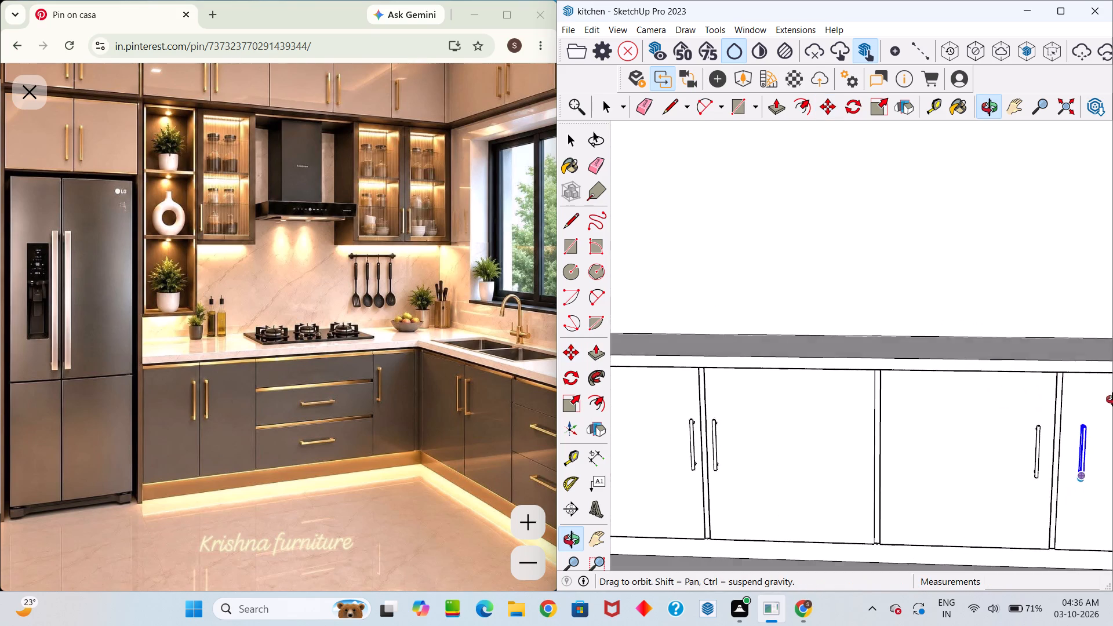
middle_drag(1112, 399, 1111, 401)
scroll(1076, 461, up, 5)
middle_drag(1071, 465, 930, 442)
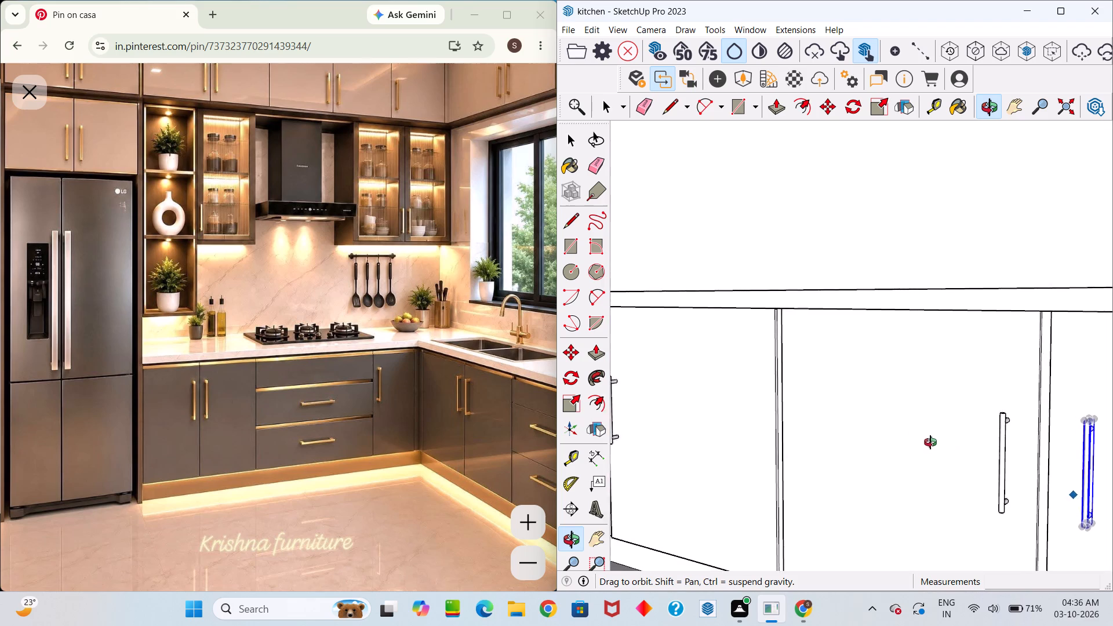
middle_drag(930, 442, 876, 446)
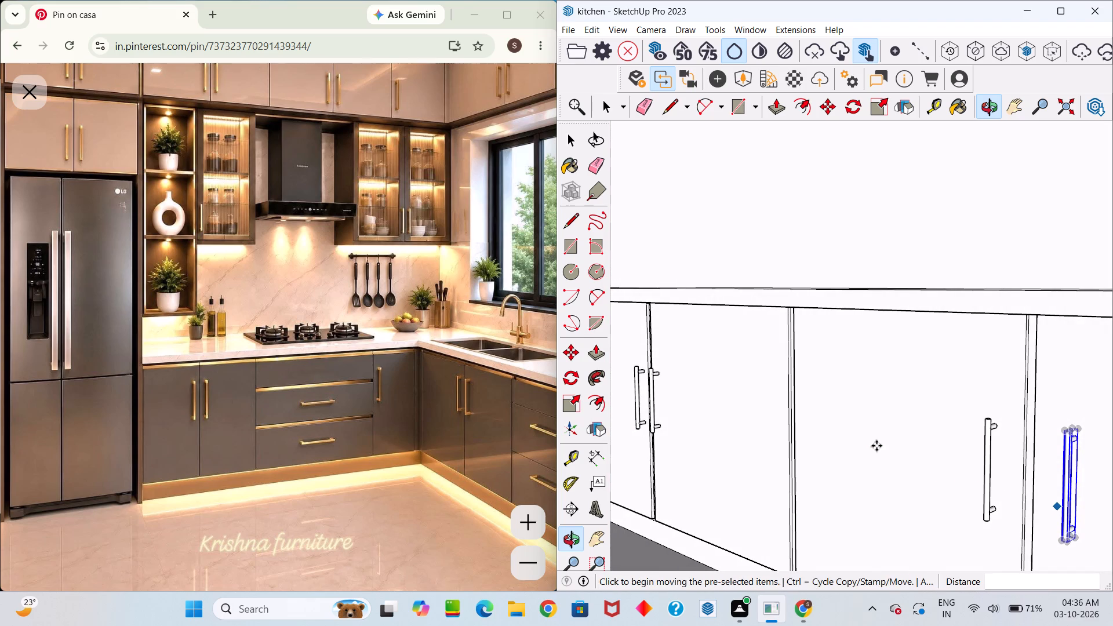
click(1061, 543)
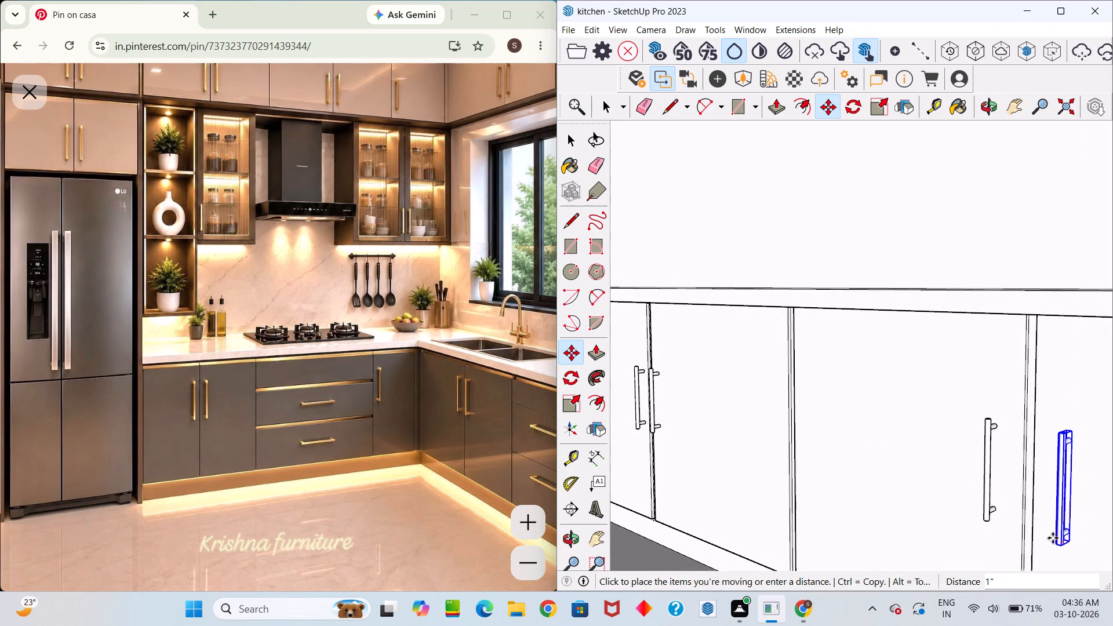
click(1042, 532)
Move the third base door's handle about 1" toward the last door gap, pairing it with the fourth door's handle.
middle_drag(1060, 530, 1112, 507)
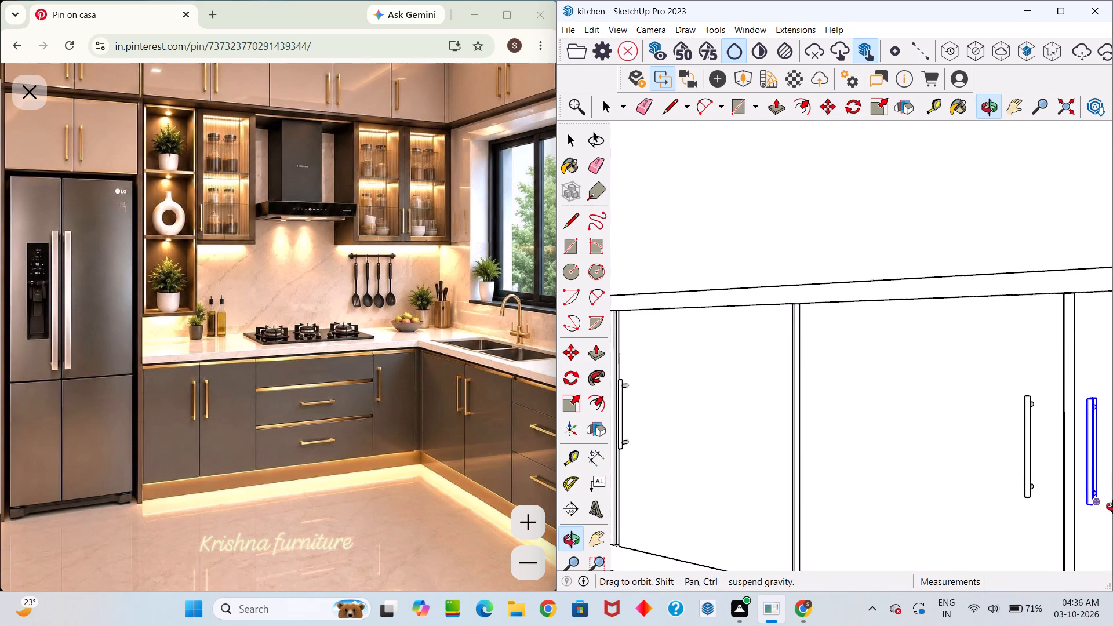
middle_drag(1112, 507, 1112, 503)
scroll(1023, 483, down, 5)
scroll(1034, 482, up, 15)
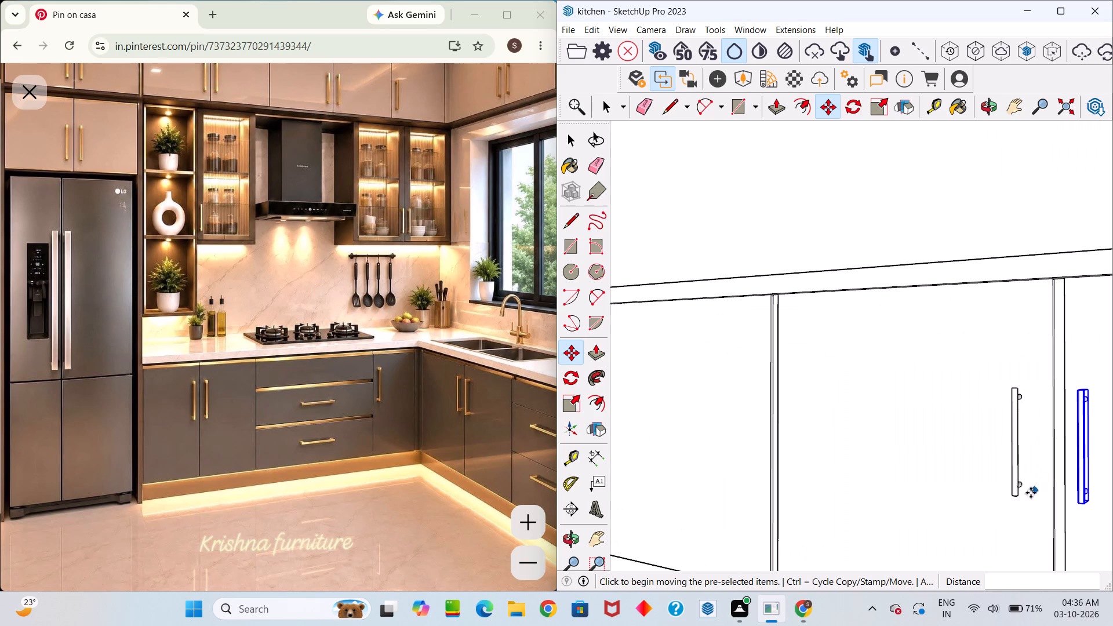
click(1017, 490)
key(space)
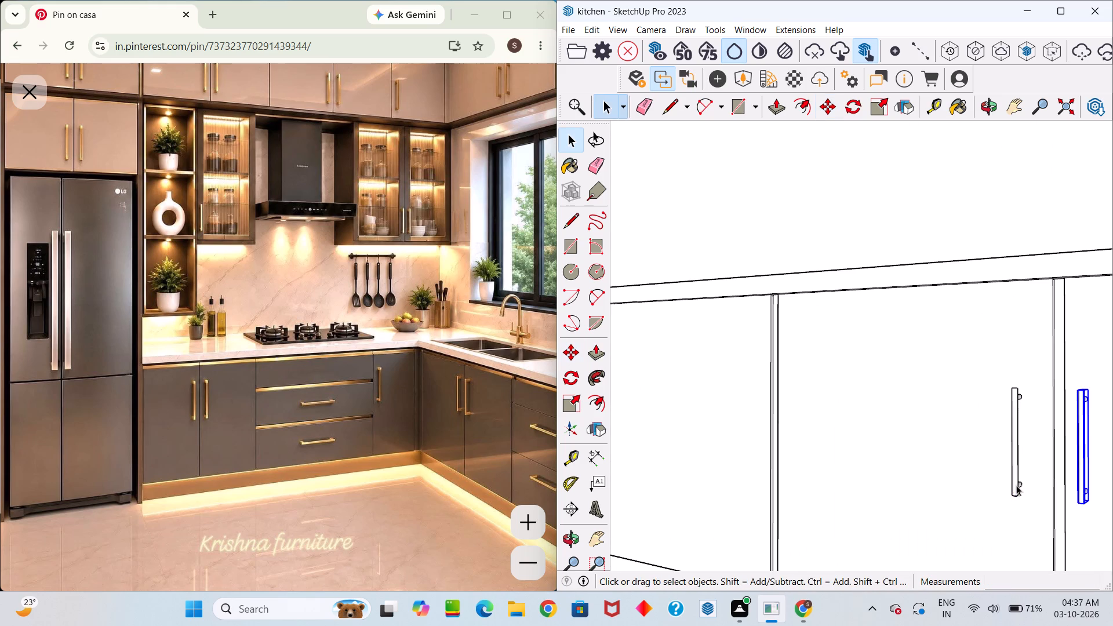
click(1016, 483)
key(m)
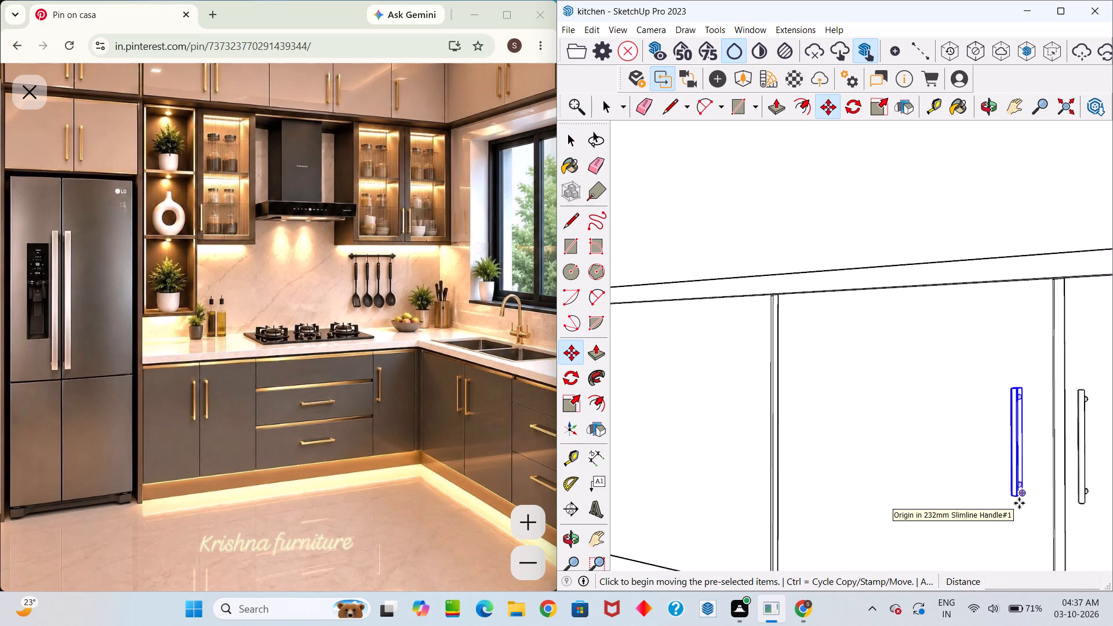
scroll(1075, 490, up, 11)
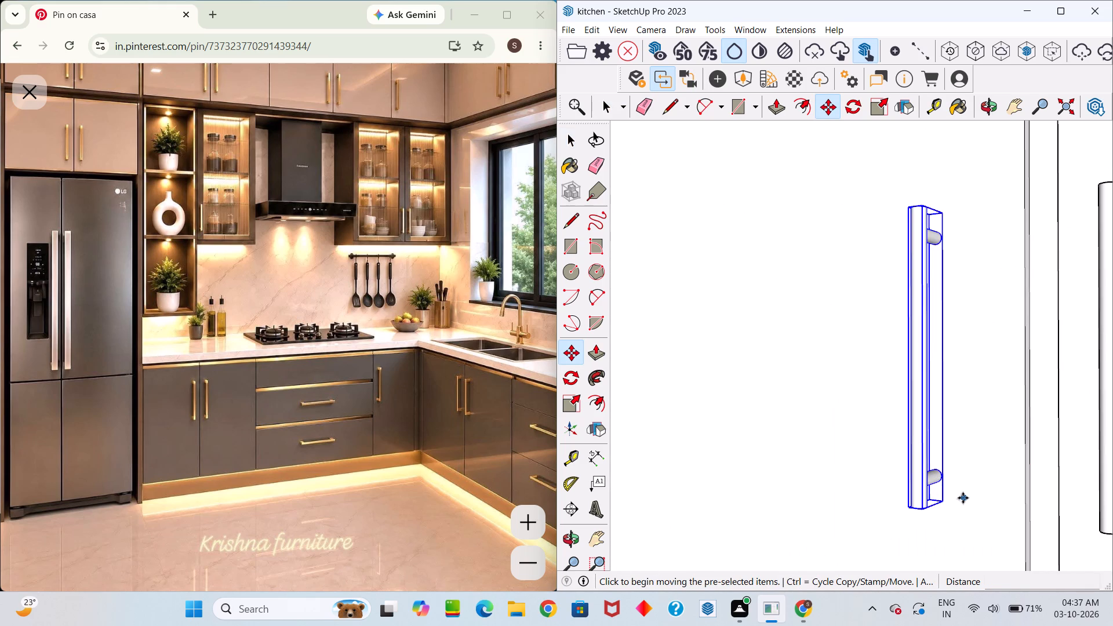
click(947, 504)
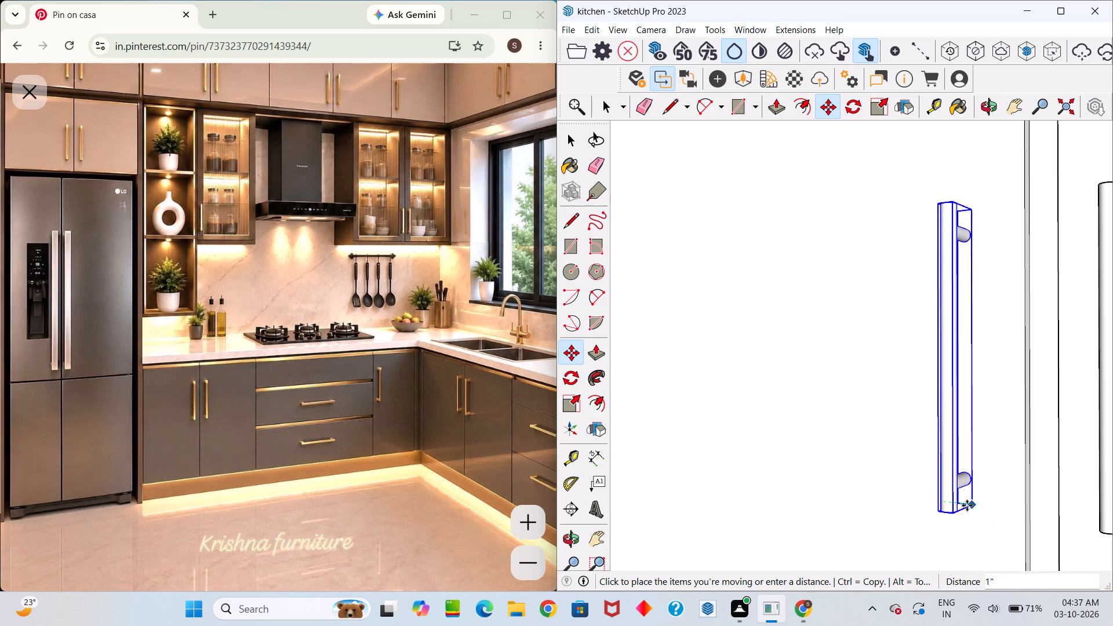
click(979, 509)
scroll(987, 517, down, 11)
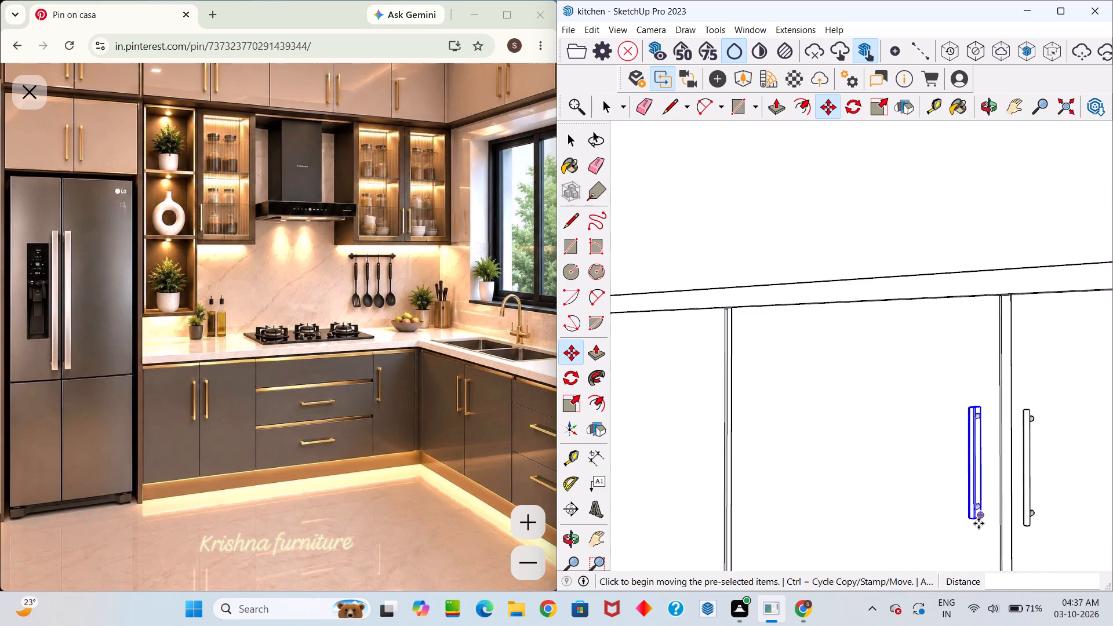
middle_drag(978, 523, 1089, 561)
key(space)
Look over both cabinet runs to find the base doors on the cooktop wall that still need handles.
scroll(1075, 554, down, 16)
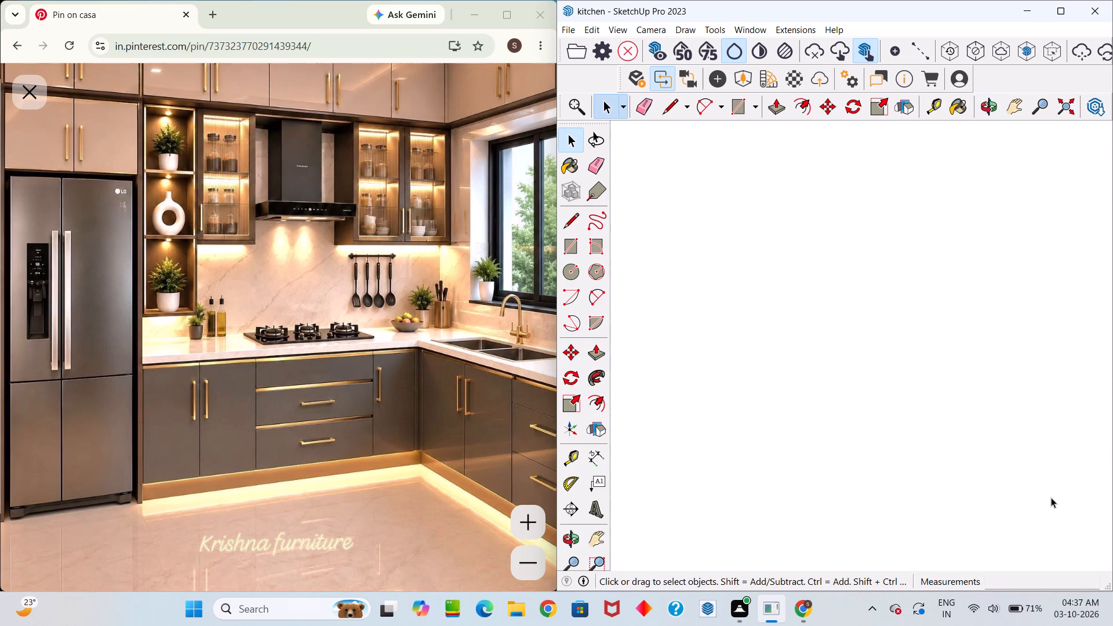
scroll(1050, 497, down, 20)
scroll(1050, 497, down, 17)
scroll(1039, 419, down, 20)
scroll(1039, 419, down, 2)
middle_drag(1025, 439, 1064, 623)
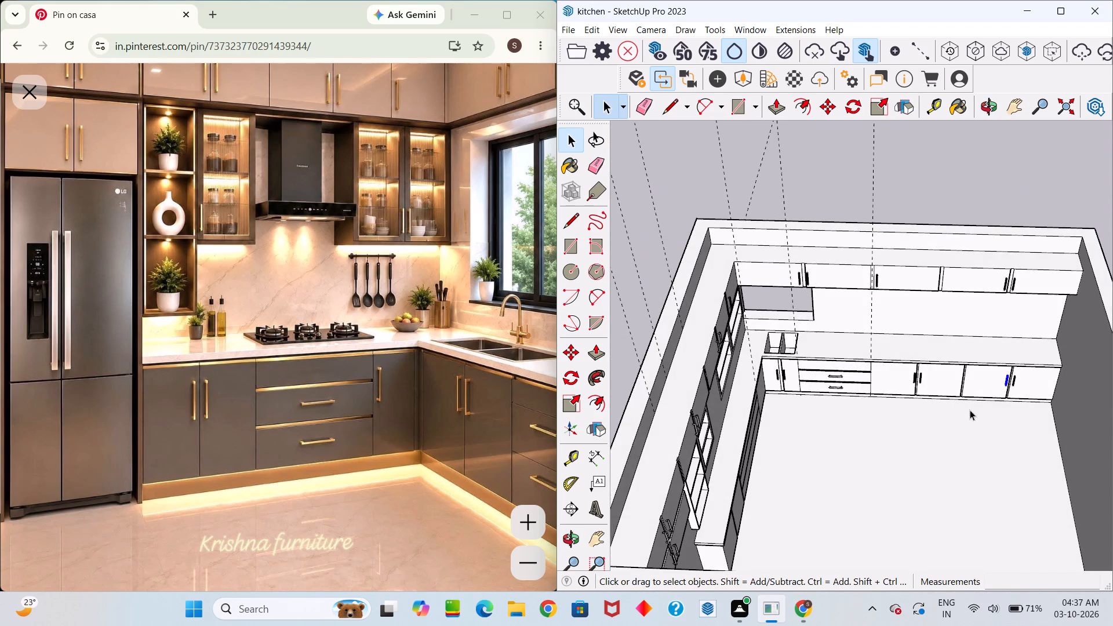
scroll(970, 410, down, 4)
click(948, 430)
scroll(954, 424, up, 5)
middle_drag(962, 429, 843, 376)
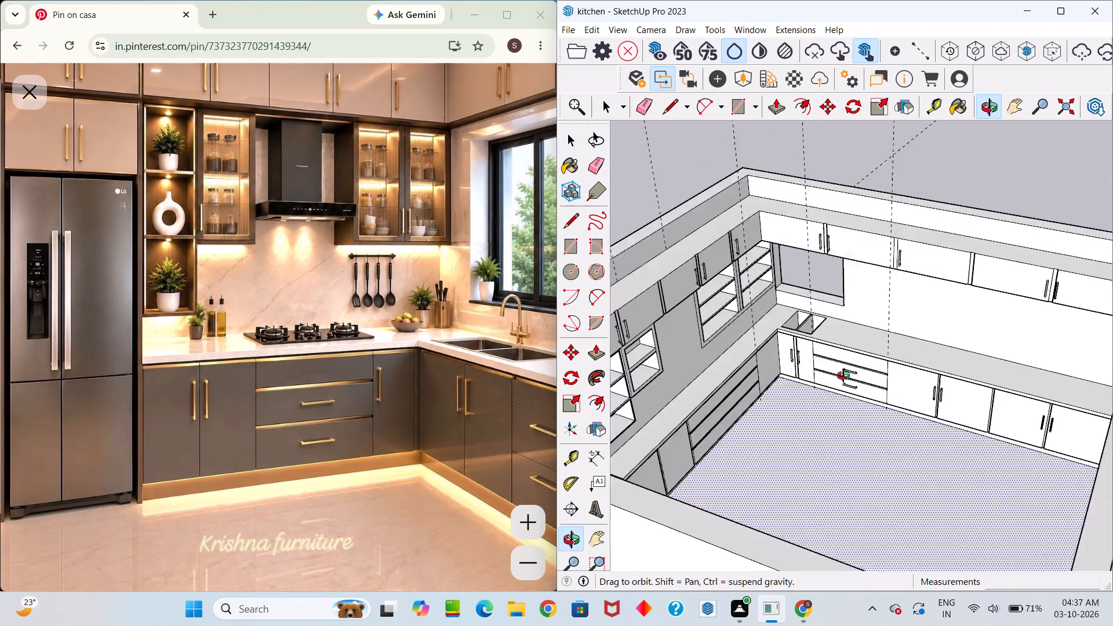
middle_drag(843, 376, 672, 365)
scroll(668, 403, up, 4)
middle_drag(674, 409, 501, 334)
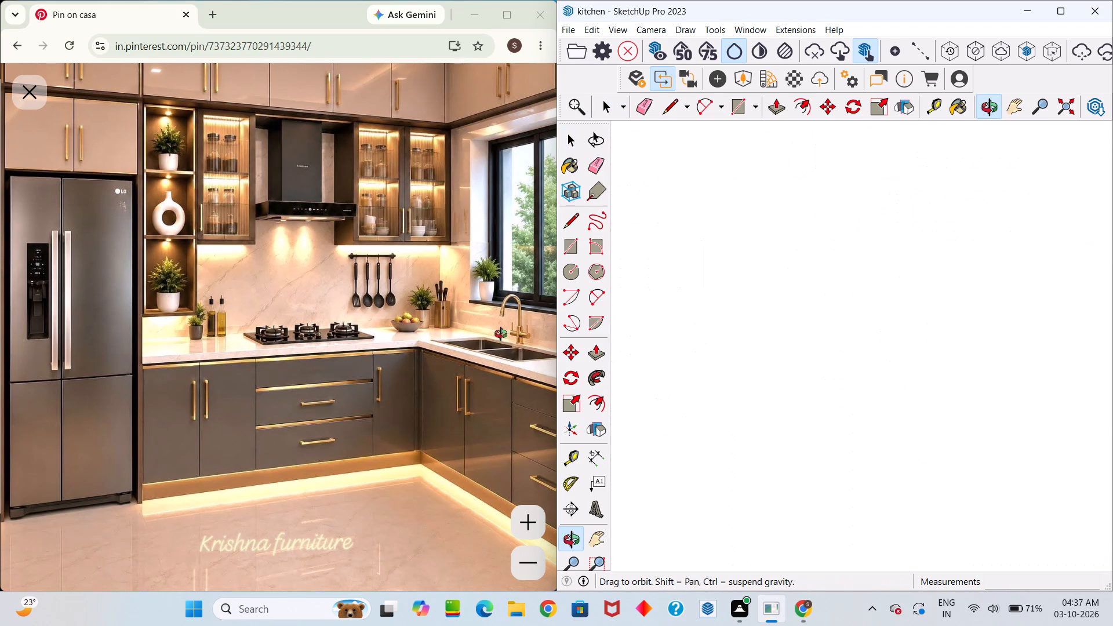
middle_drag(501, 334, 453, 452)
scroll(551, 367, down, 9)
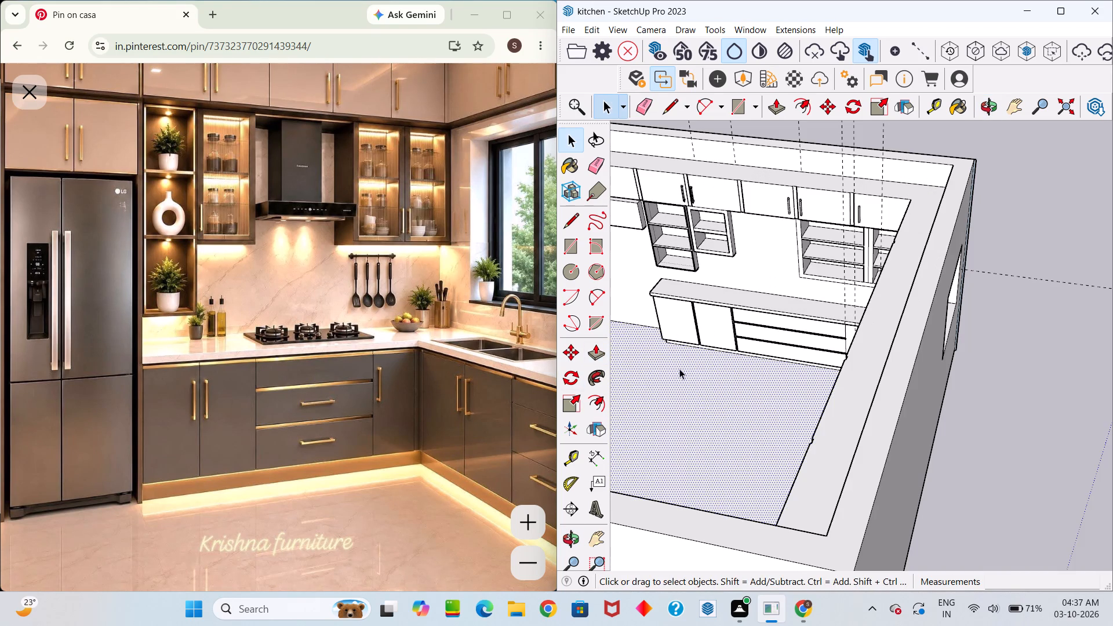
middle_drag(683, 370, 946, 452)
drag(683, 370, 946, 452)
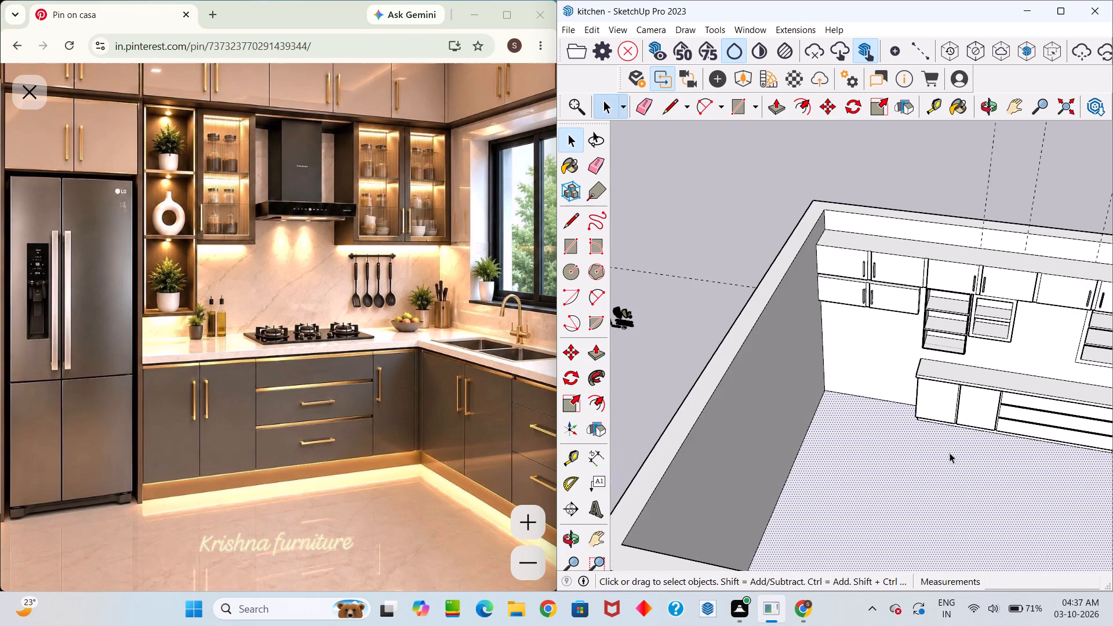
scroll(946, 424, up, 6)
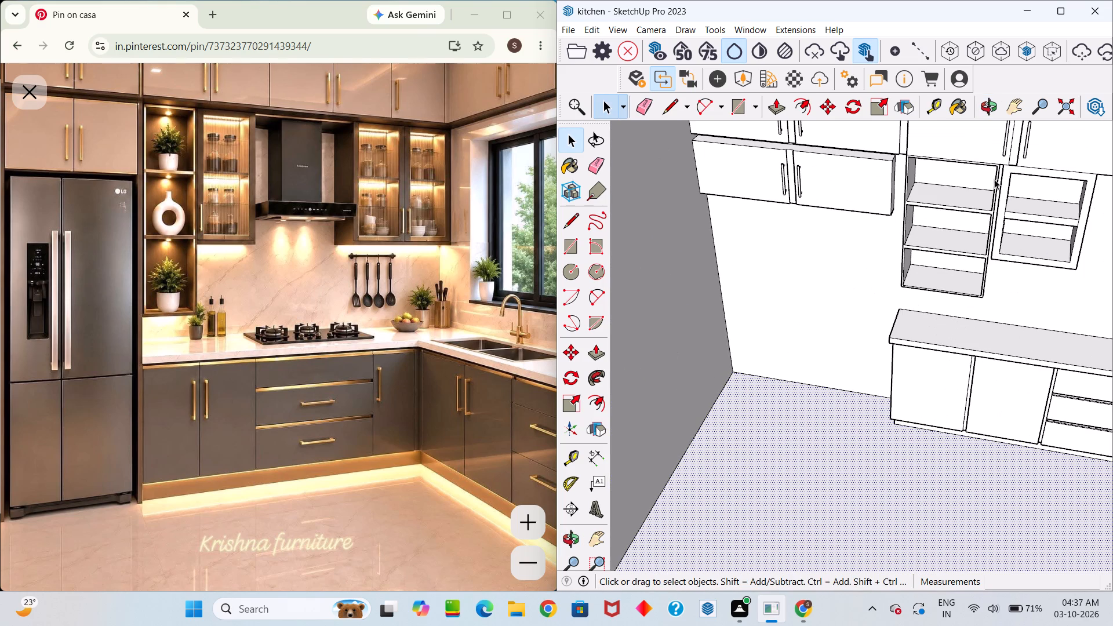
Copy the handle of the upper door above the open shelf unit about 10' 5 7/16" down to the side wall's floor corner.
click(1004, 148)
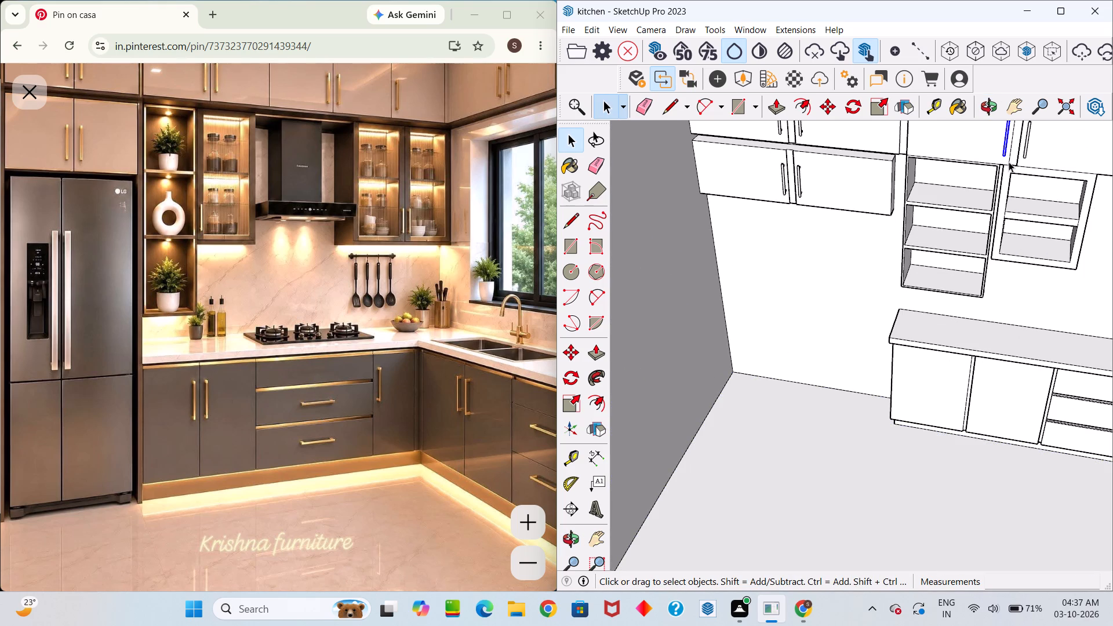
key(m)
click(1005, 157)
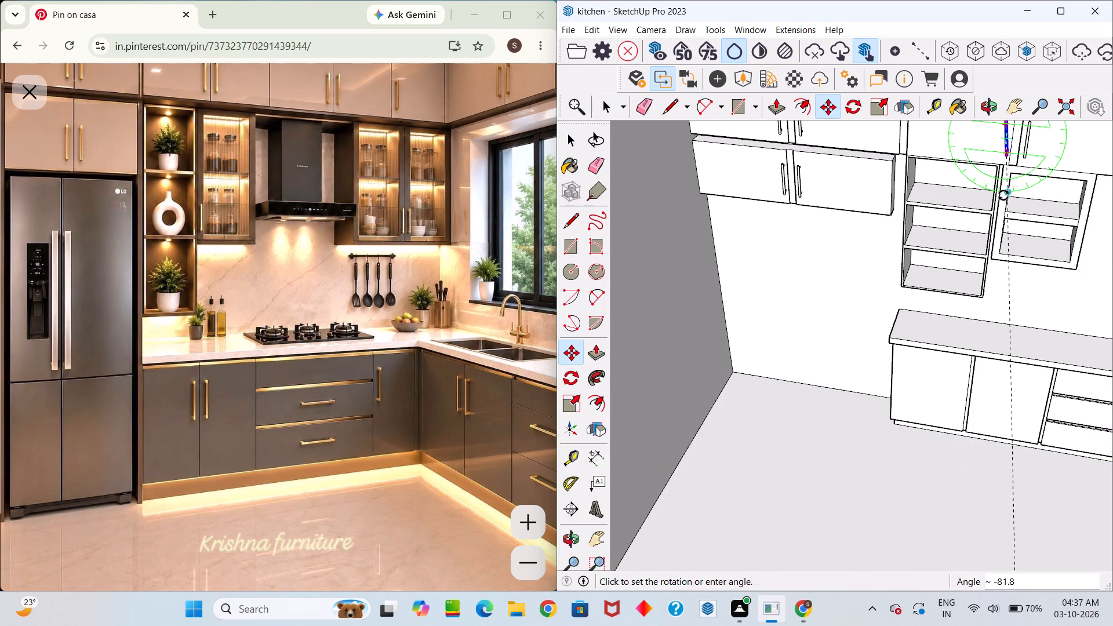
key(space)
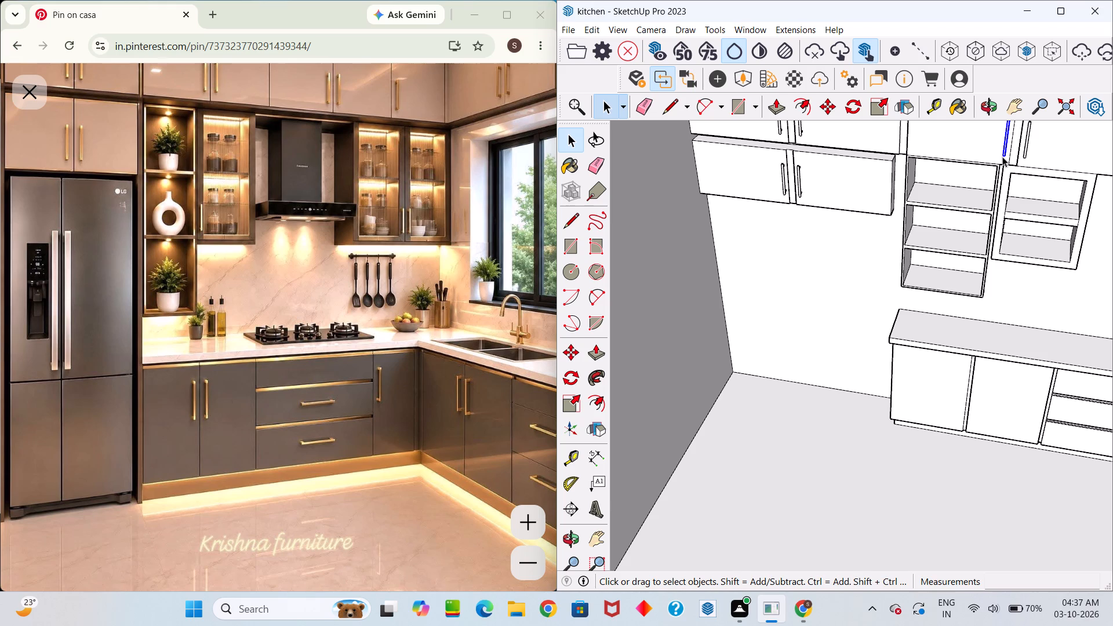
key(m)
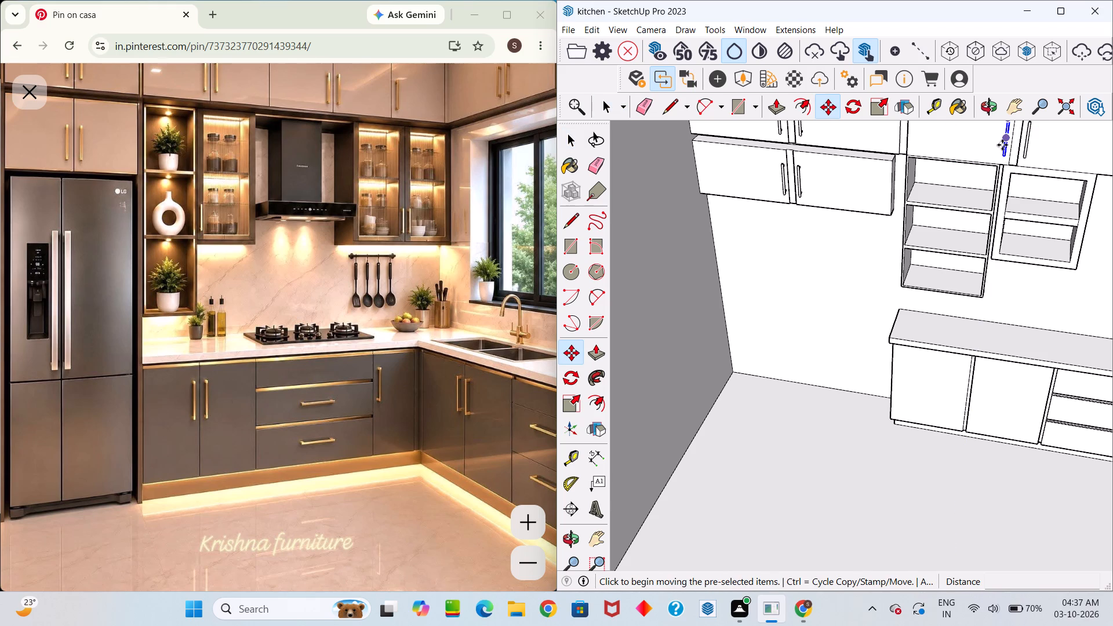
click(1006, 141)
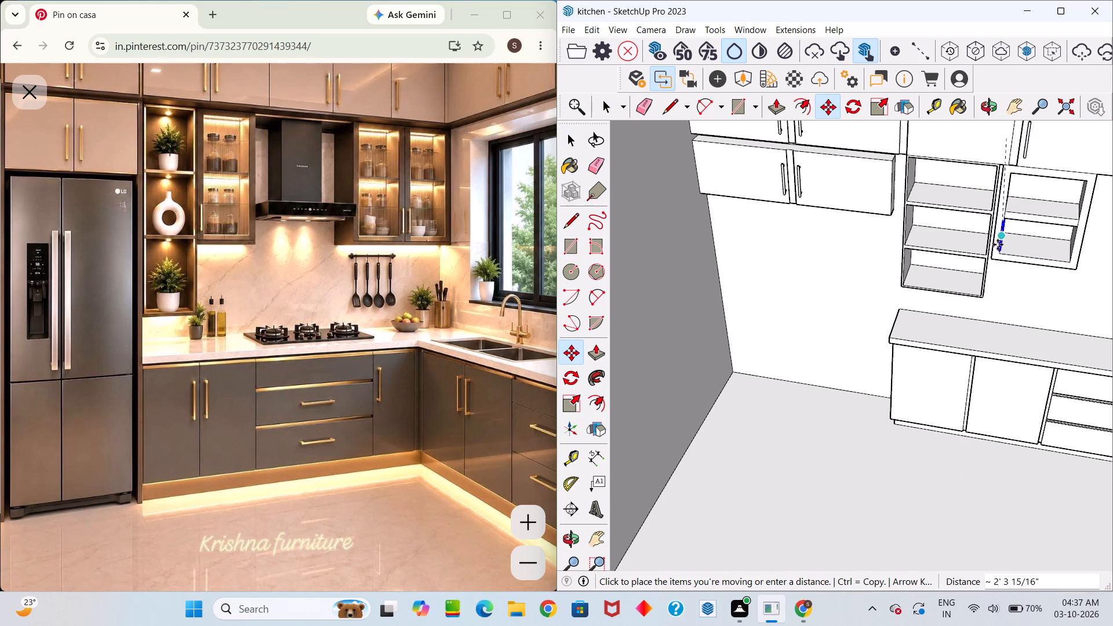
scroll(959, 410, up, 4)
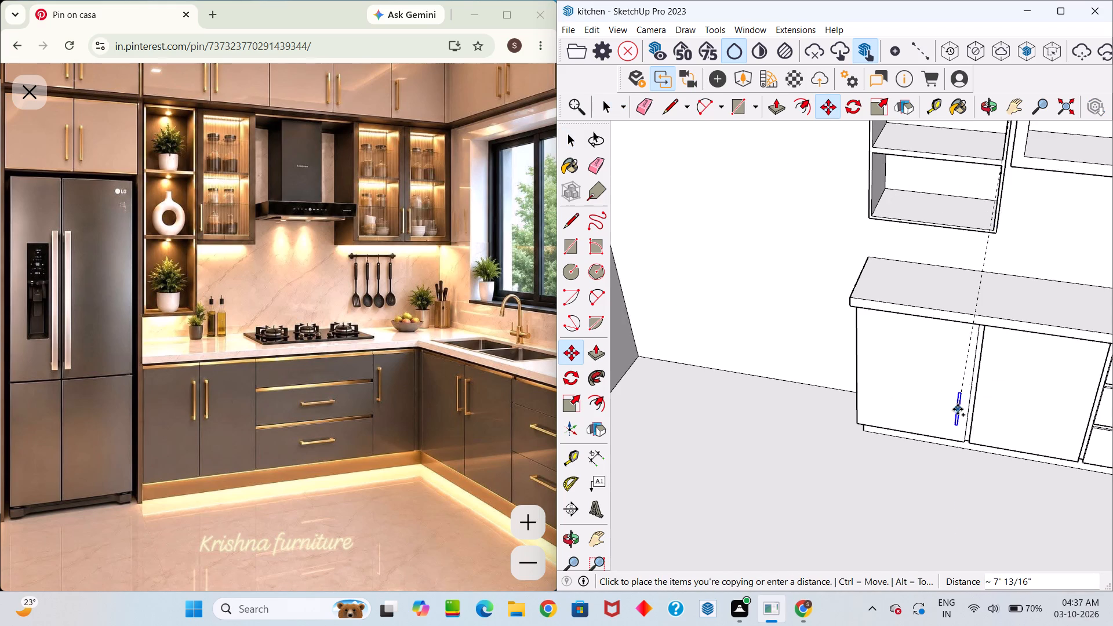
scroll(957, 397, up, 5)
middle_drag(961, 378, 772, 352)
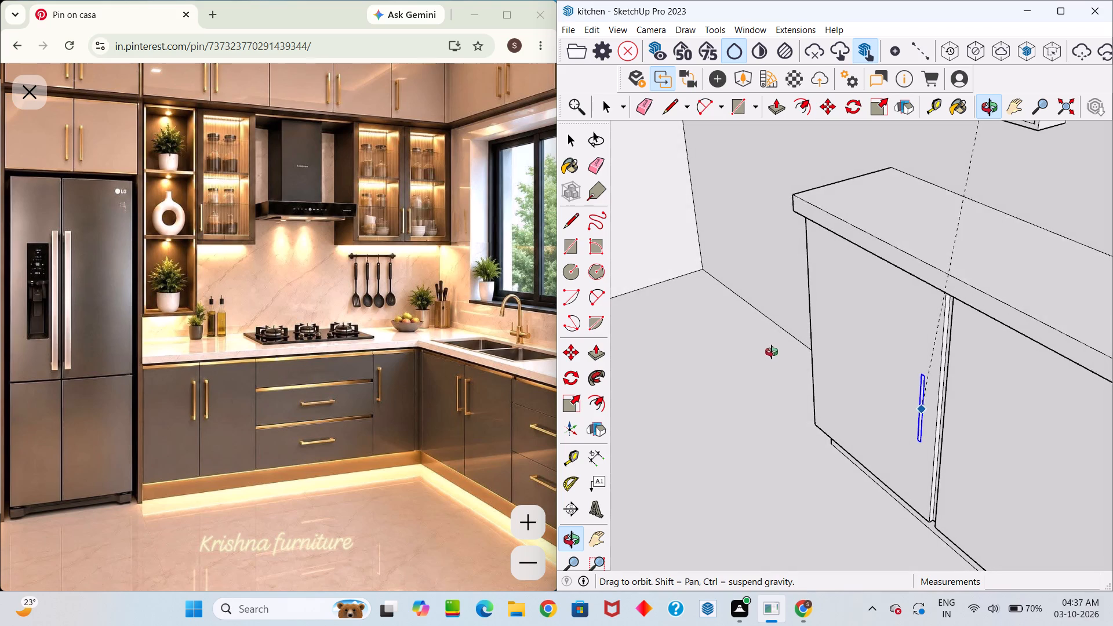
middle_drag(772, 352, 770, 351)
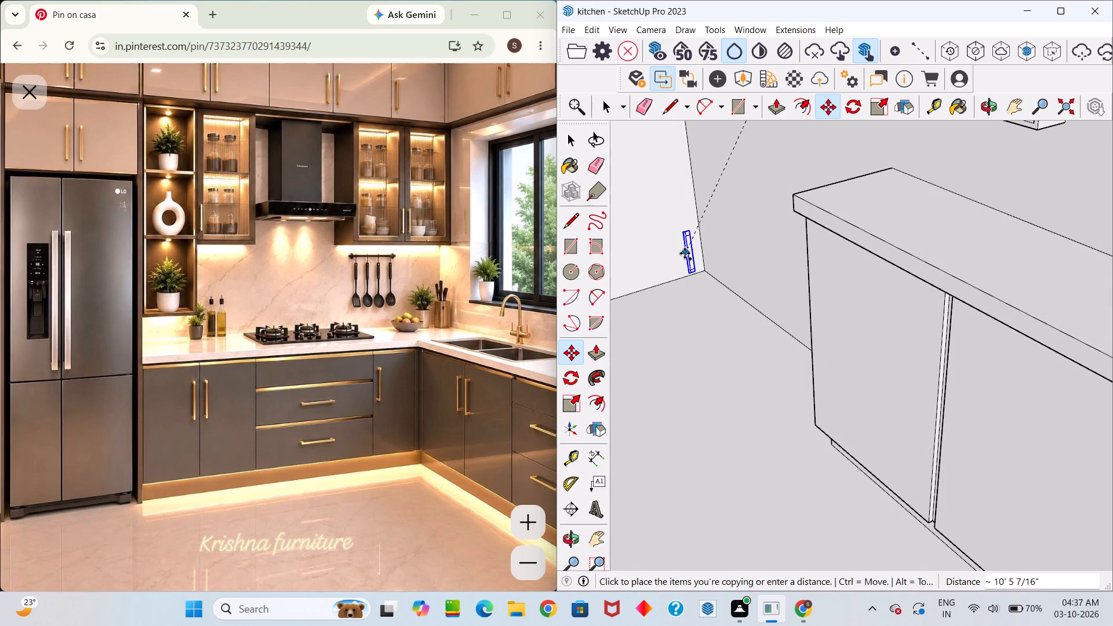
click(681, 257)
Move the copied handle by its lower end about 7' 3/8" onto the first cooktop-wall base door, beside the door gap.
scroll(682, 292, up, 9)
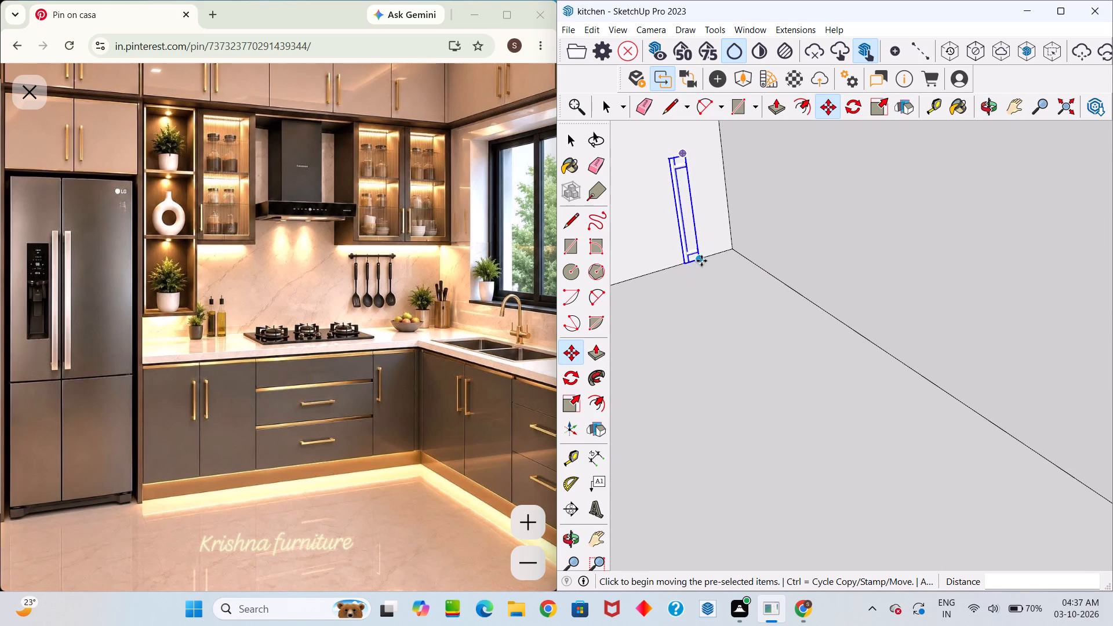
click(701, 261)
scroll(802, 313, down, 11)
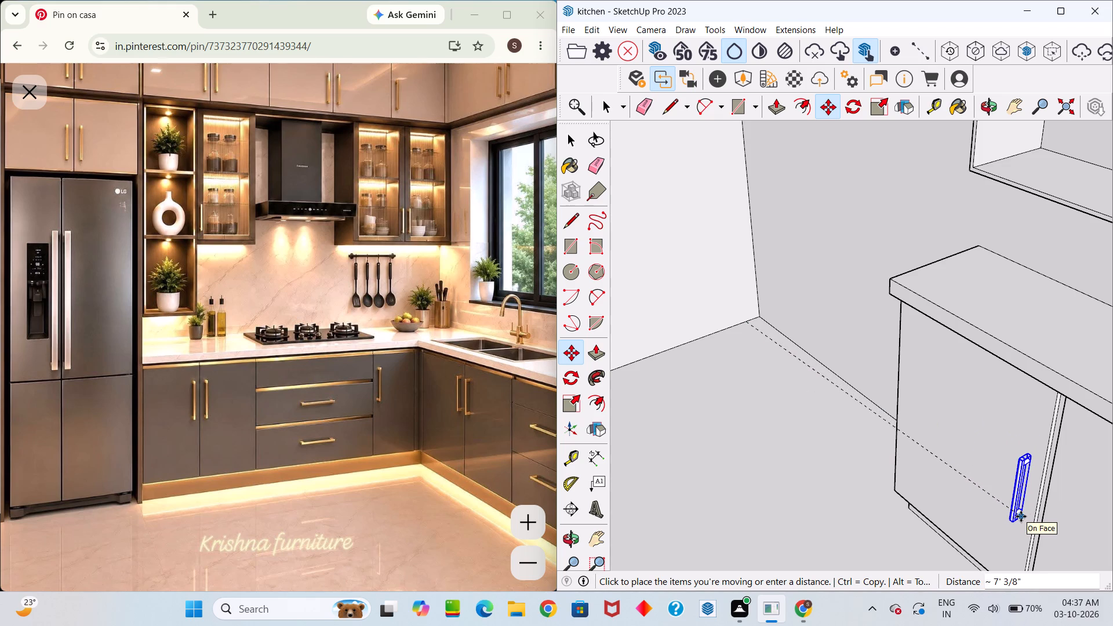
click(1021, 516)
Copy the first base door's handle about 4 5/16" across the gap onto the second base door.
click(1023, 519)
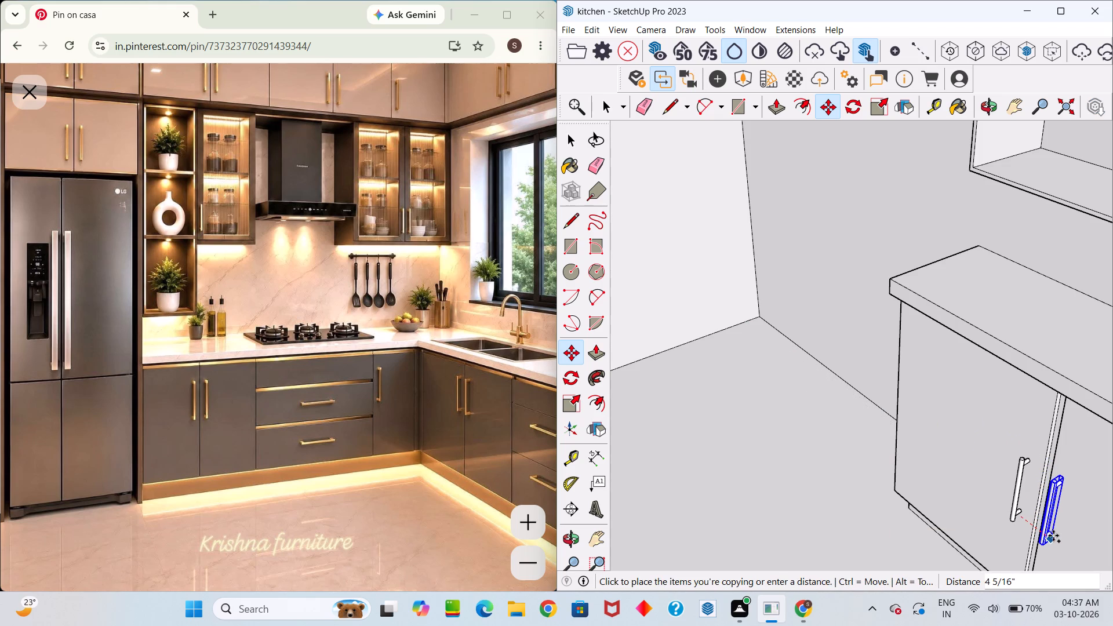
click(1055, 536)
Move the first base door's handle slightly closer to the door gap, pairing it with the second door's handle.
middle_drag(1032, 523, 1112, 471)
scroll(1032, 525, down, 1)
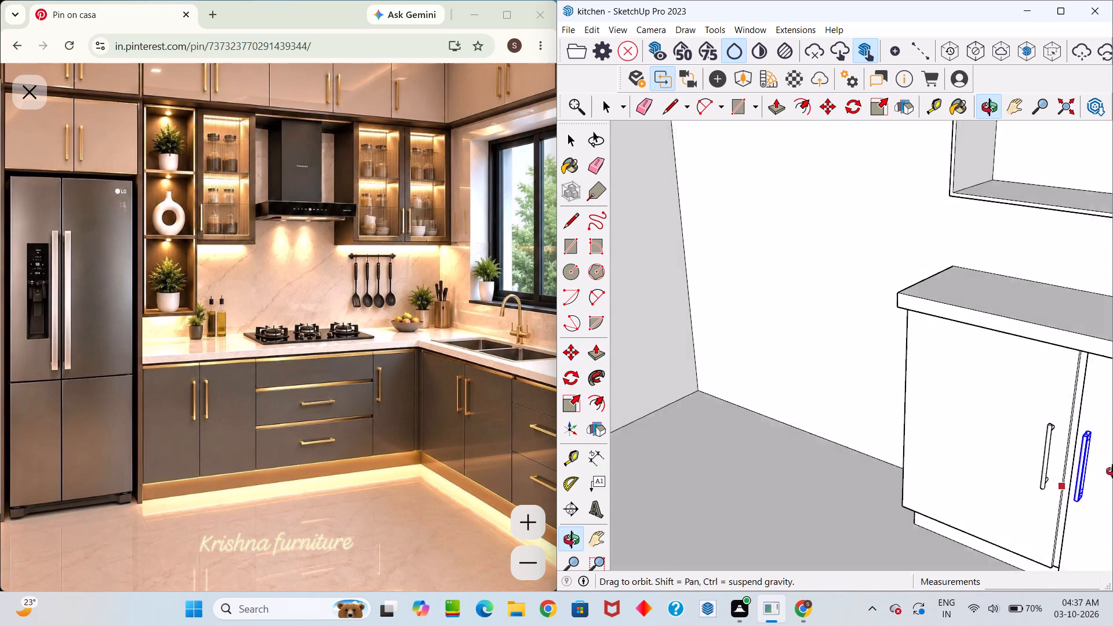
middle_drag(1112, 471, 1112, 469)
middle_drag(1052, 494, 1112, 493)
scroll(1065, 470, up, 9)
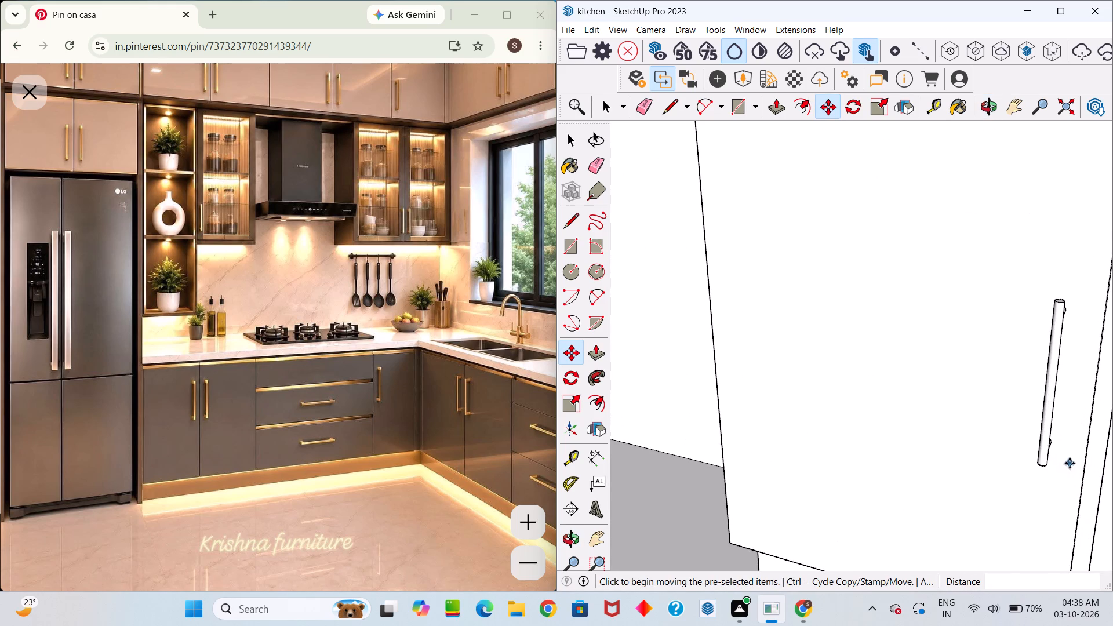
key(space)
click(1042, 443)
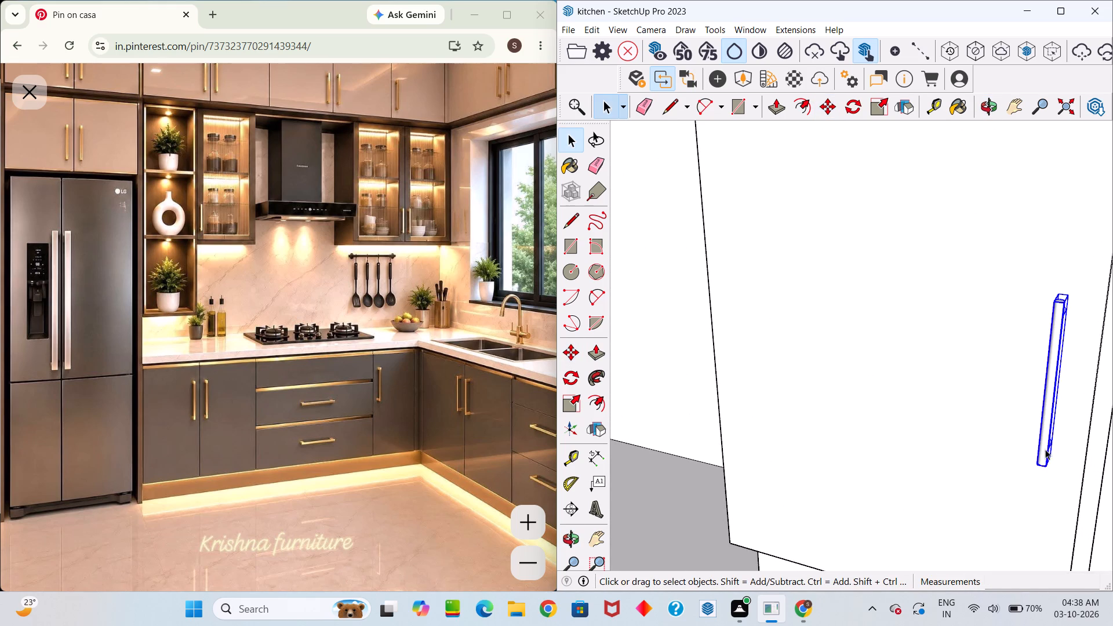
key(m)
click(1052, 464)
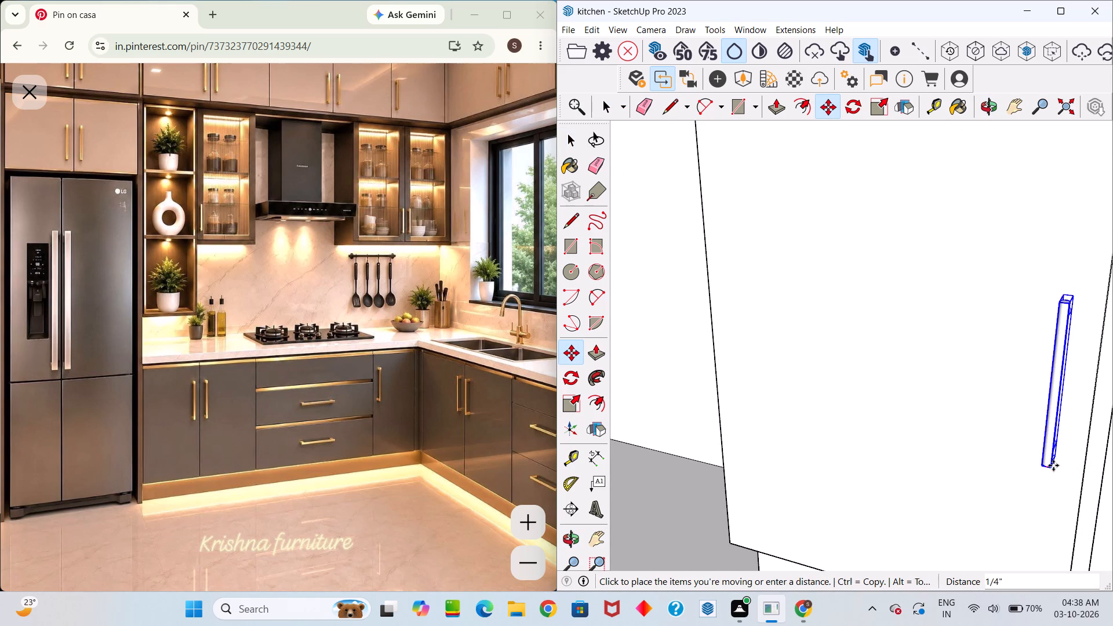
click(1062, 467)
Copy the first base door's handle about 1' 3/4" along the cabinet front to the middle of the second door.
scroll(1061, 469, down, 8)
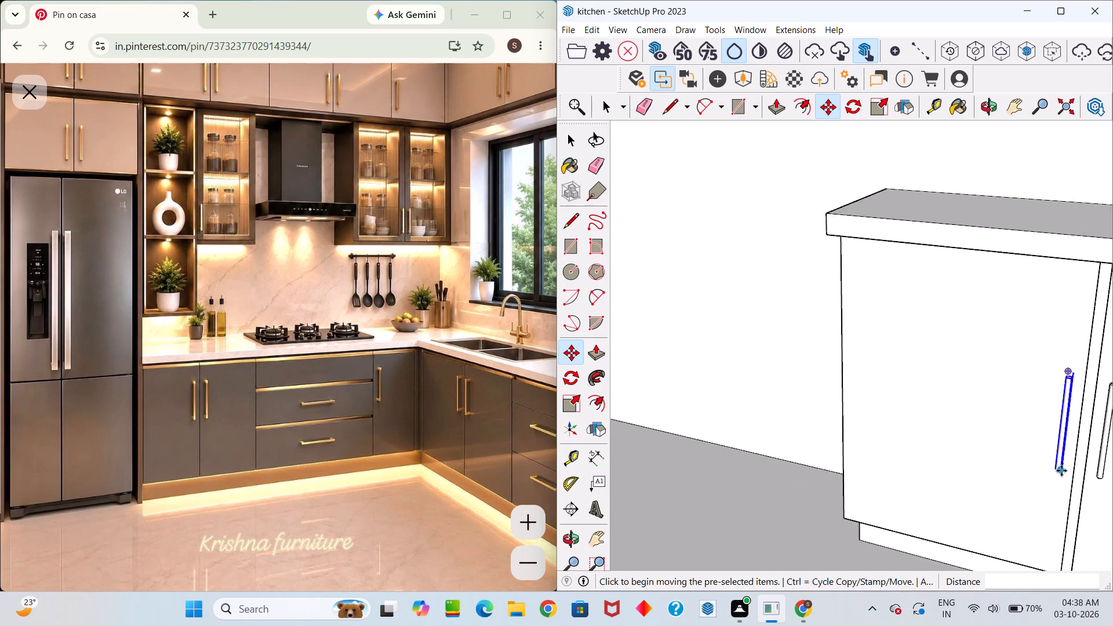
scroll(1061, 471, down, 10)
middle_drag(1055, 464, 707, 427)
drag(1055, 464, 699, 422)
scroll(750, 460, up, 5)
middle_drag(763, 461, 829, 461)
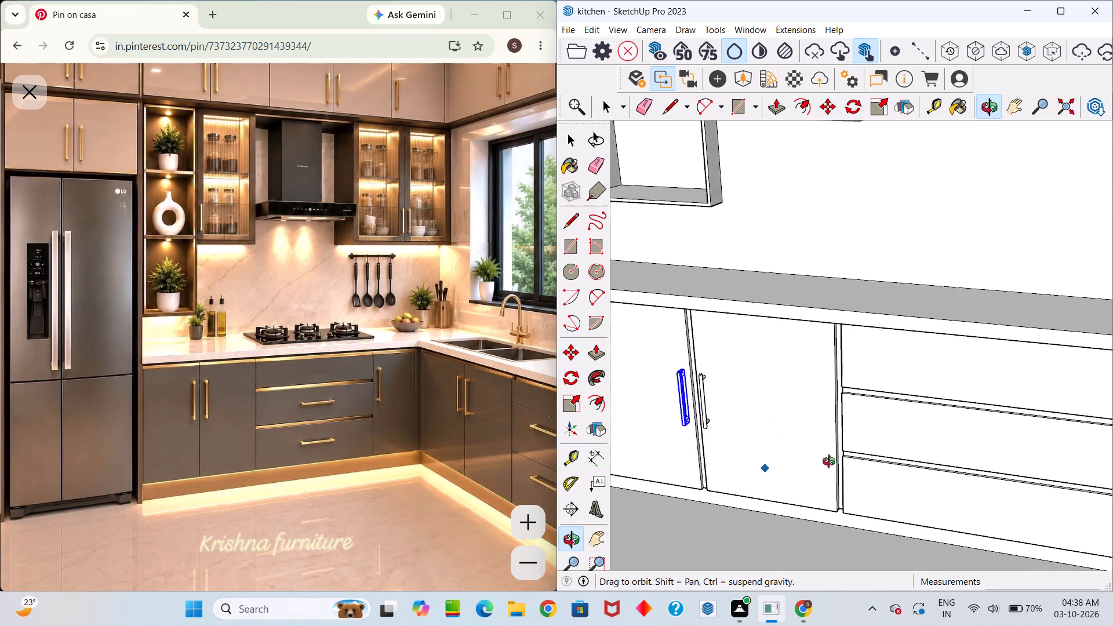
middle_drag(829, 461, 919, 465)
scroll(881, 453, down, 10)
key(space)
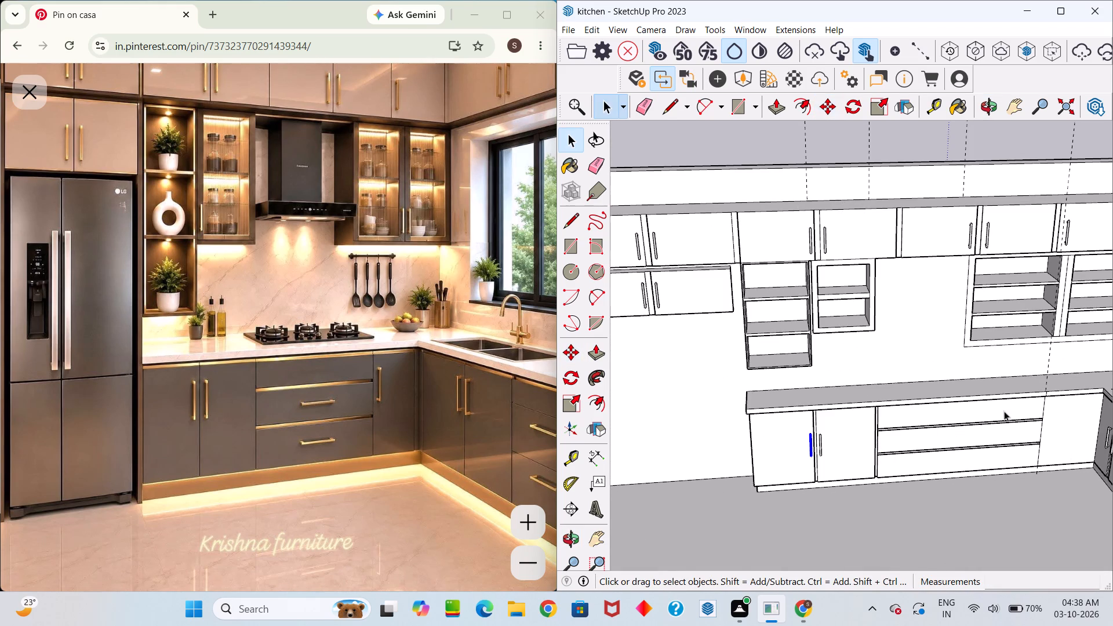
middle_drag(1093, 400, 1007, 372)
middle_drag(803, 388, 791, 559)
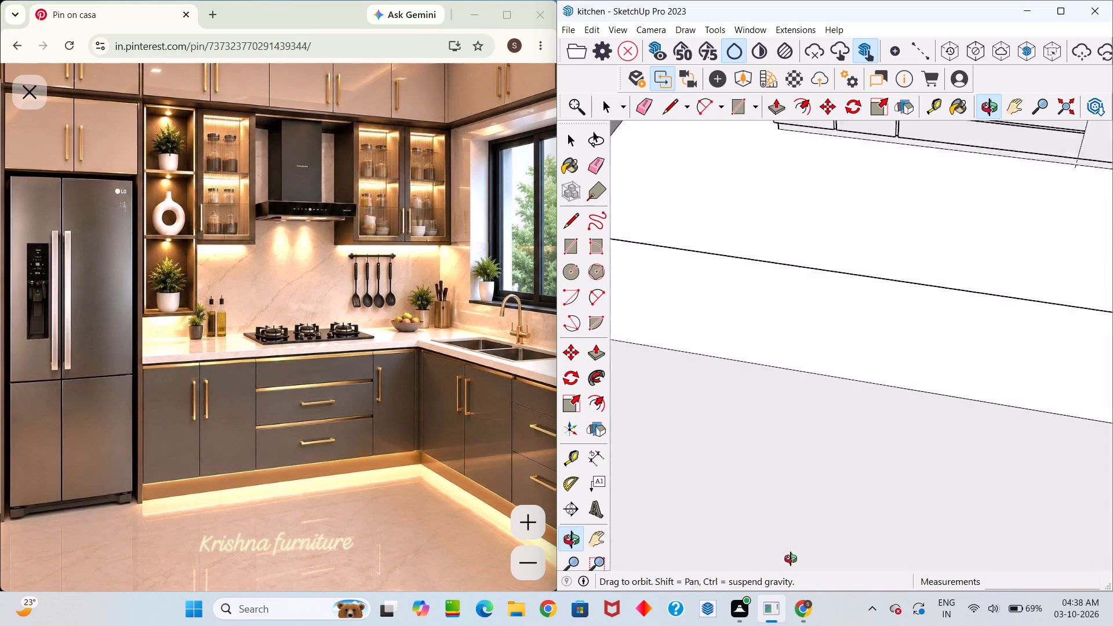
middle_drag(791, 559, 793, 564)
scroll(805, 378, down, 6)
scroll(778, 282, up, 5)
scroll(773, 274, down, 8)
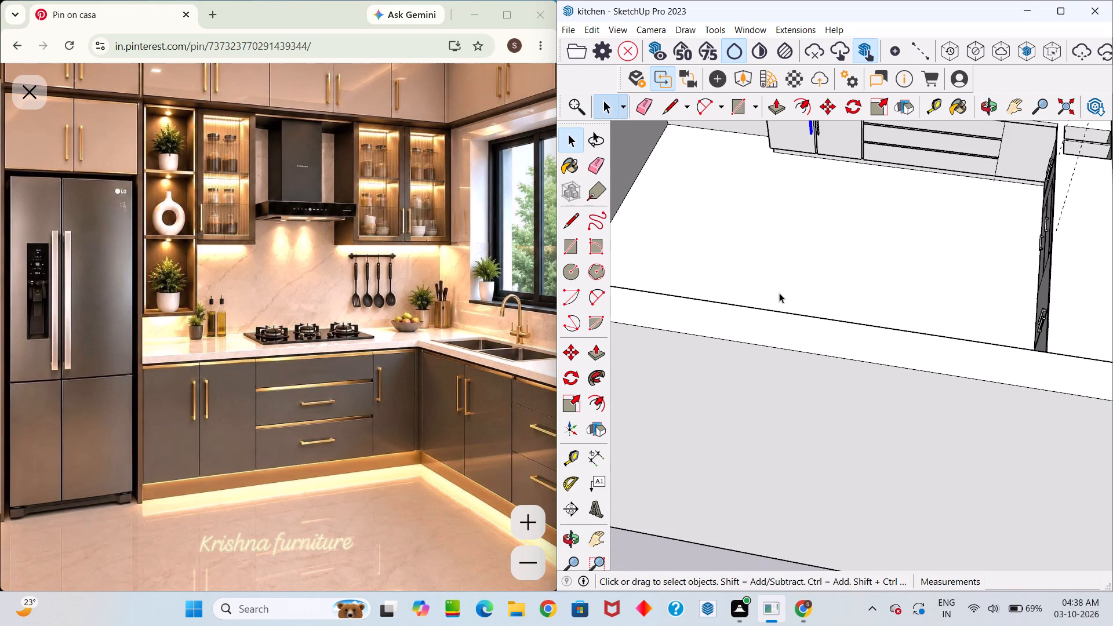
middle_drag(804, 213, 859, 428)
drag(805, 213, 859, 428)
scroll(803, 360, up, 4)
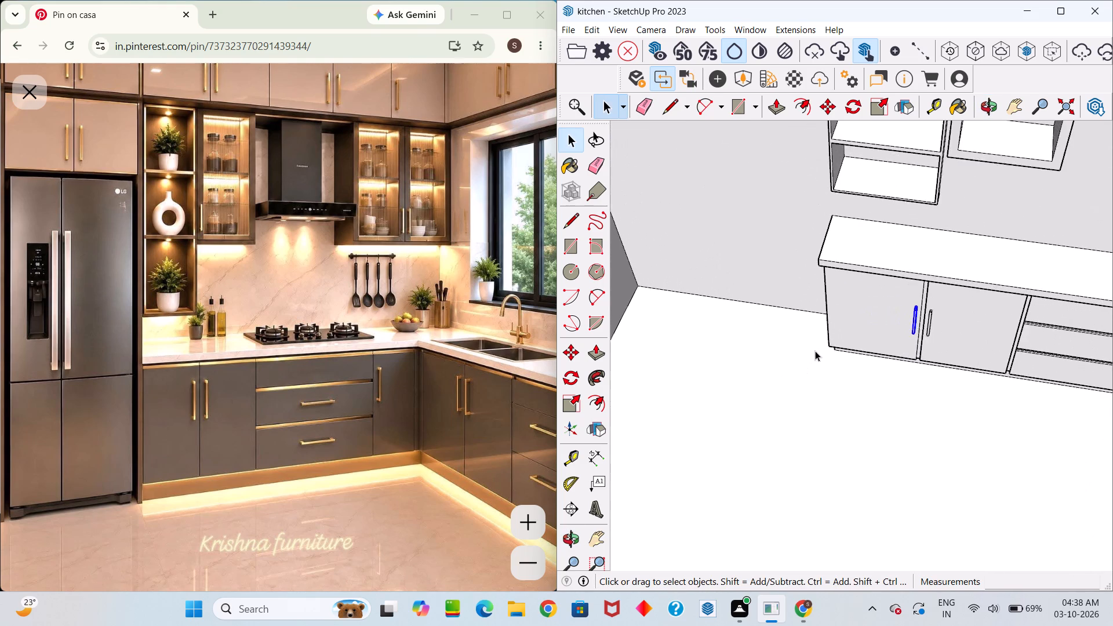
scroll(815, 351, up, 7)
middle_drag(899, 323, 872, 274)
scroll(872, 272, up, 1)
key(m)
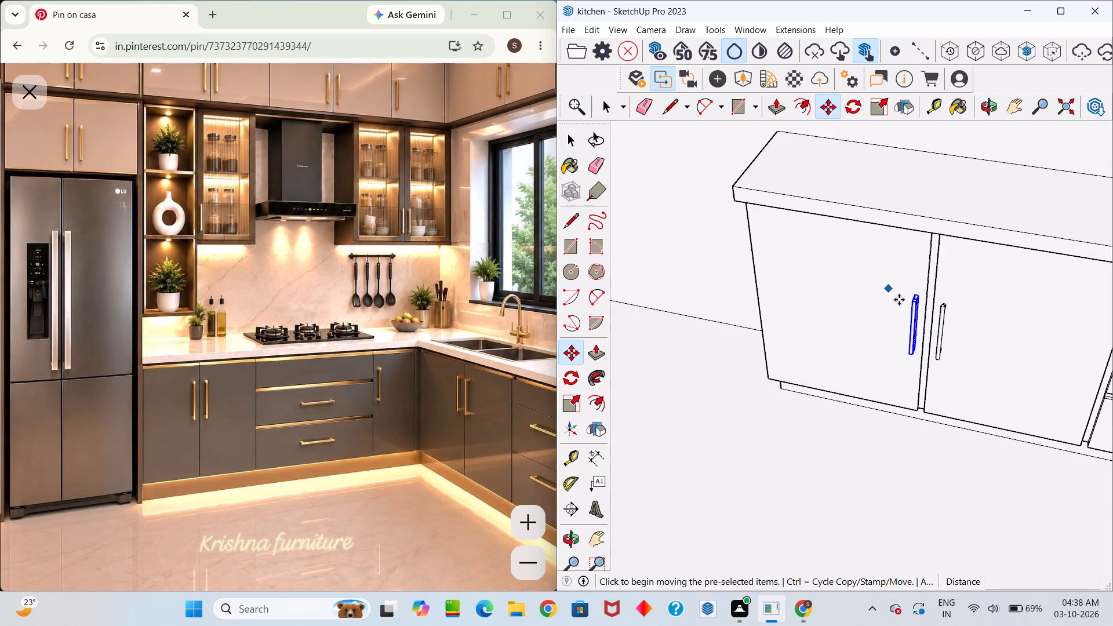
scroll(907, 301, up, 4)
click(919, 300)
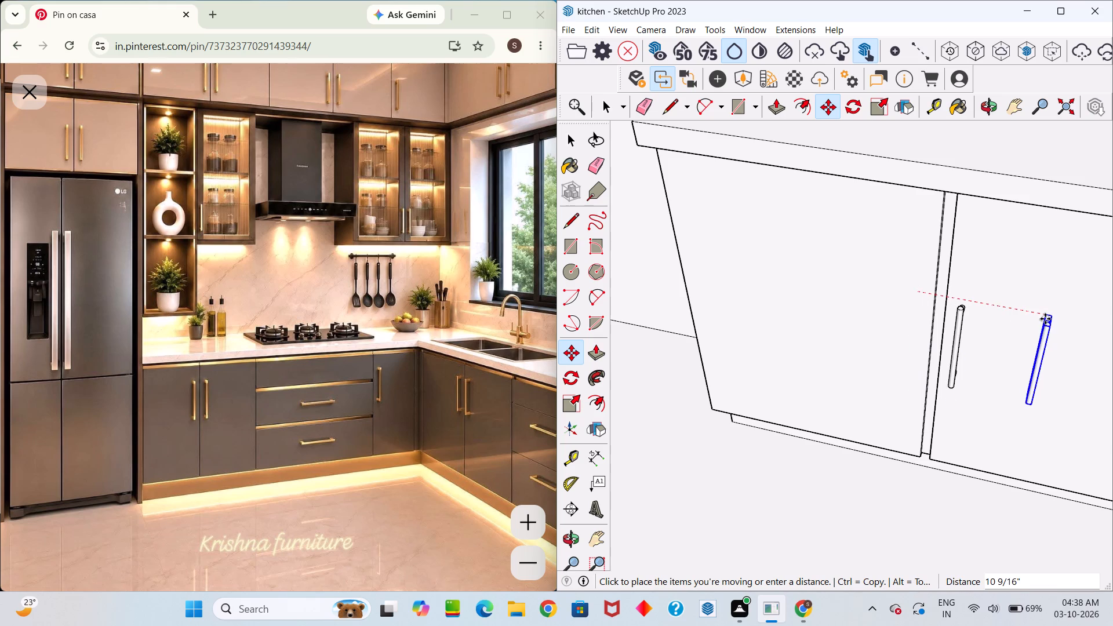
scroll(1050, 321, down, 20)
scroll(1050, 321, down, 2)
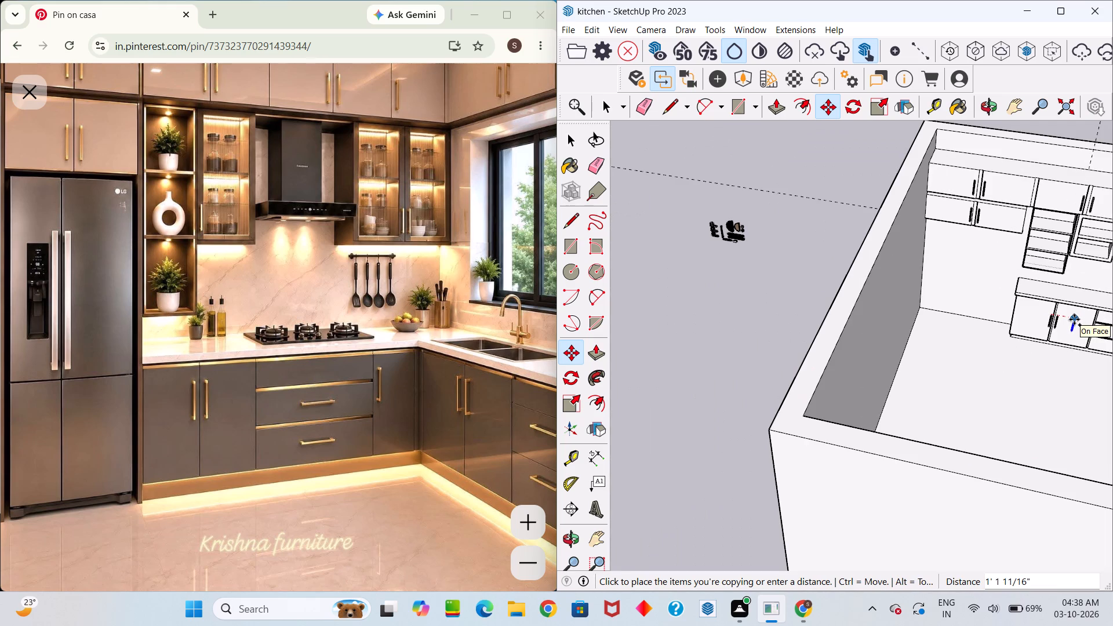
middle_drag(1074, 319, 708, 366)
drag(1074, 319, 707, 365)
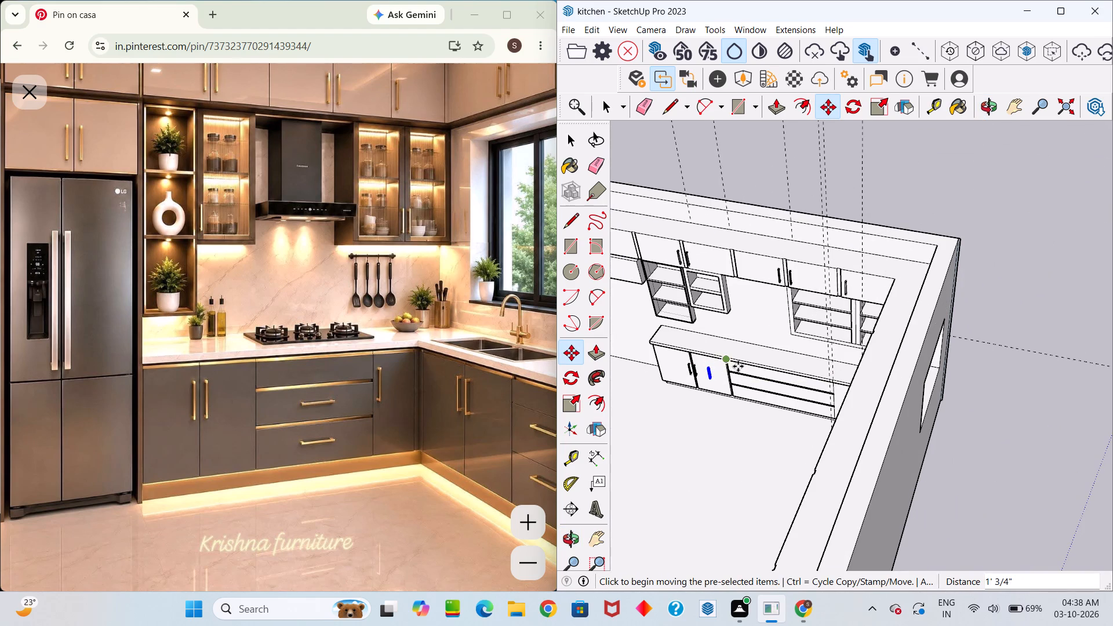
Move the new handle about 6' 9" along the cabinet front onto the single door beyond the drawers, beside the drawer edge.
scroll(708, 366, up, 5)
click(700, 367)
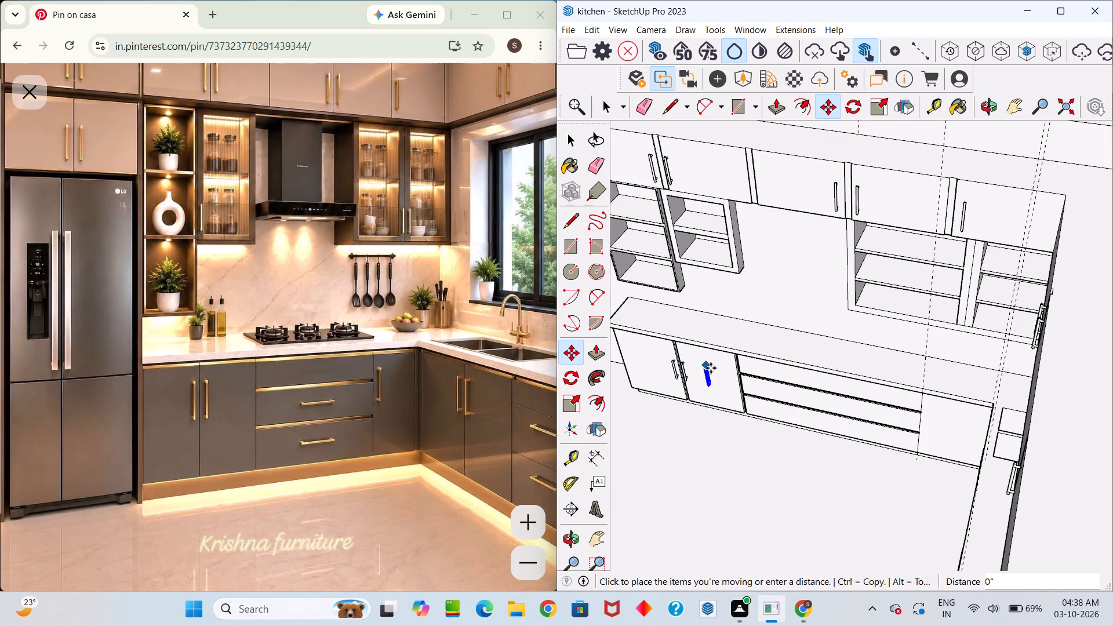
click(930, 414)
key(space)
scroll(907, 460, down, 1)
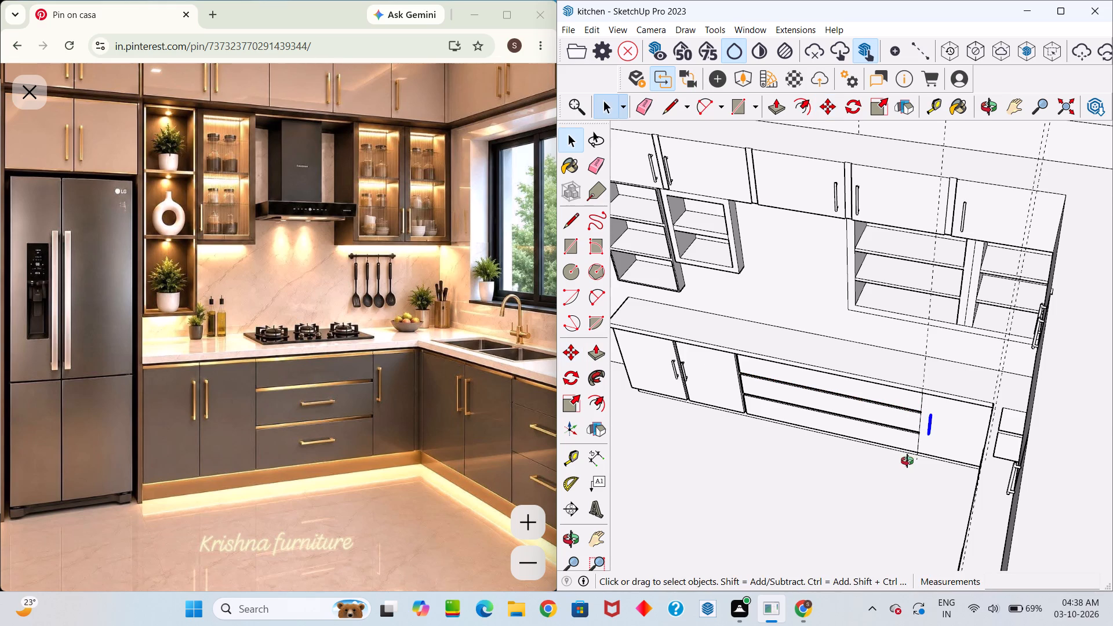
Copy the second base door's handle about 9 9/16" along the cabinet front to the middle of that door.
middle_drag(907, 461, 1019, 381)
drag(986, 414, 947, 456)
key(space)
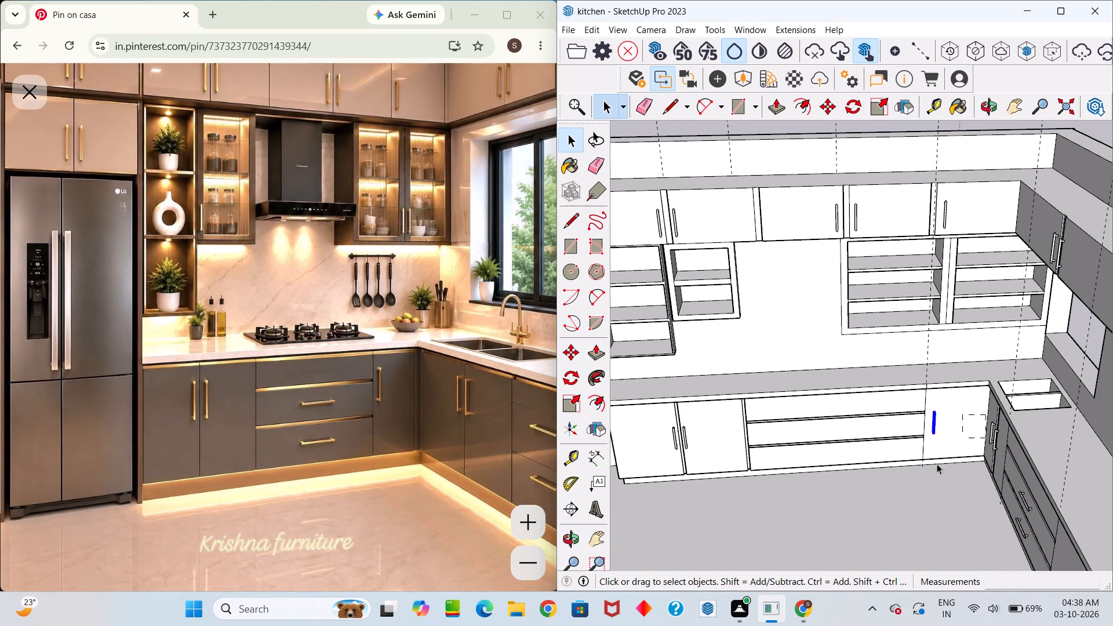
click(918, 492)
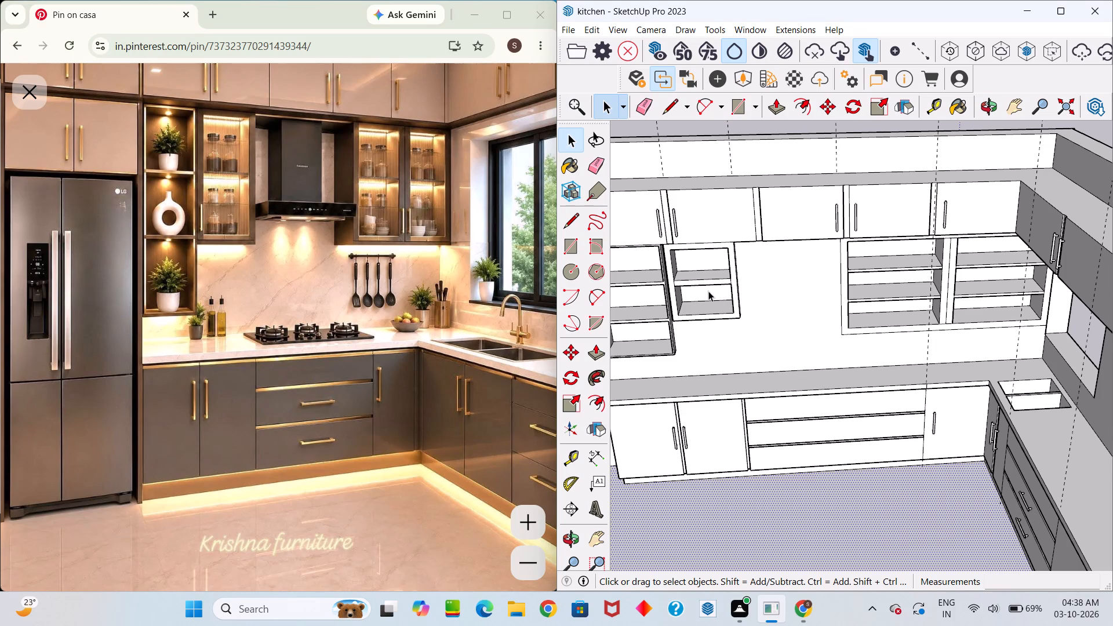
scroll(708, 285, down, 4)
scroll(738, 261, up, 3)
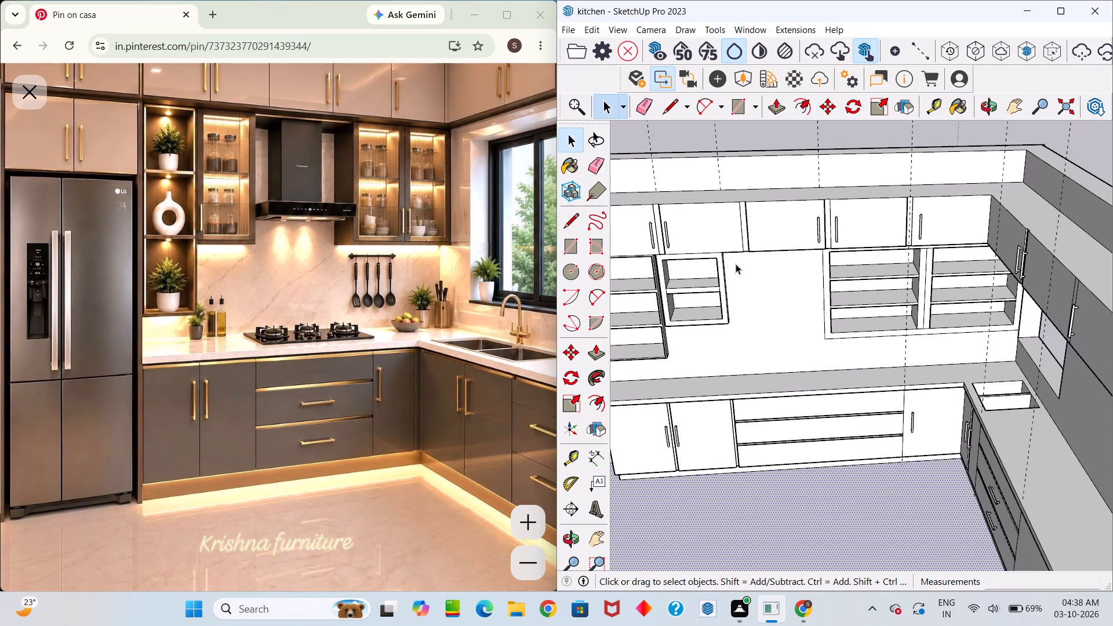
middle_drag(736, 264, 997, 213)
drag(749, 270, 997, 213)
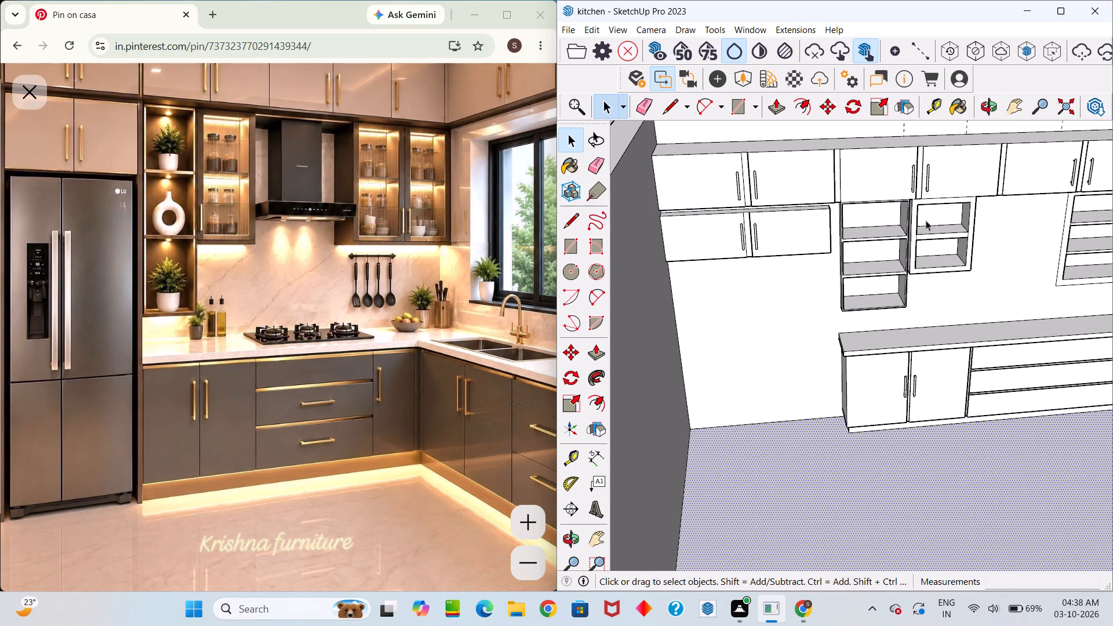
click(914, 380)
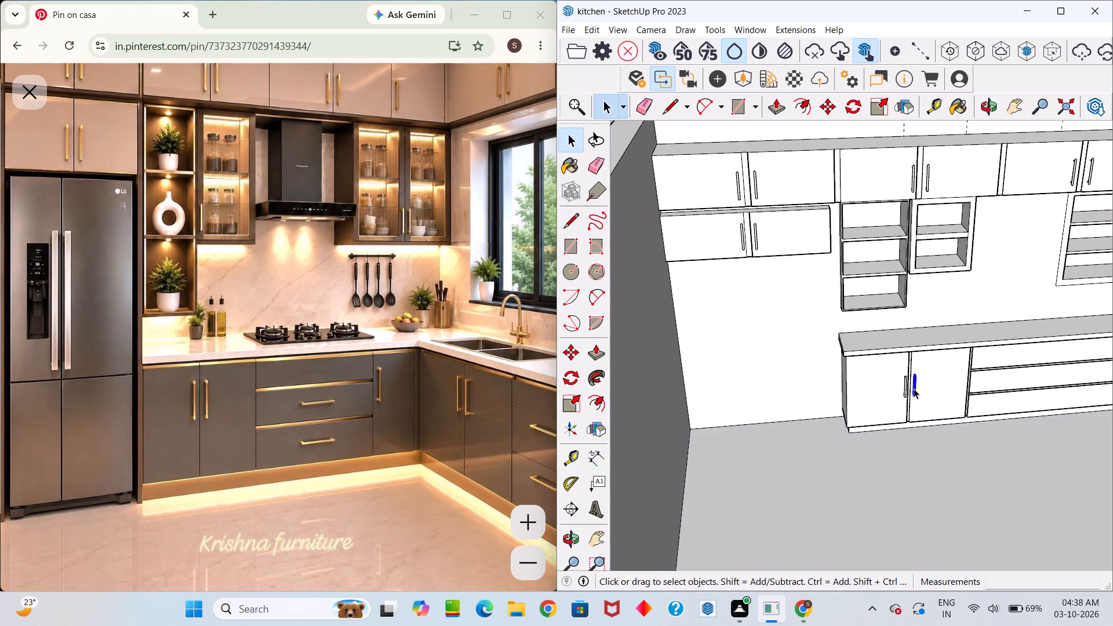
key(m)
drag(912, 390, 919, 385)
key(m)
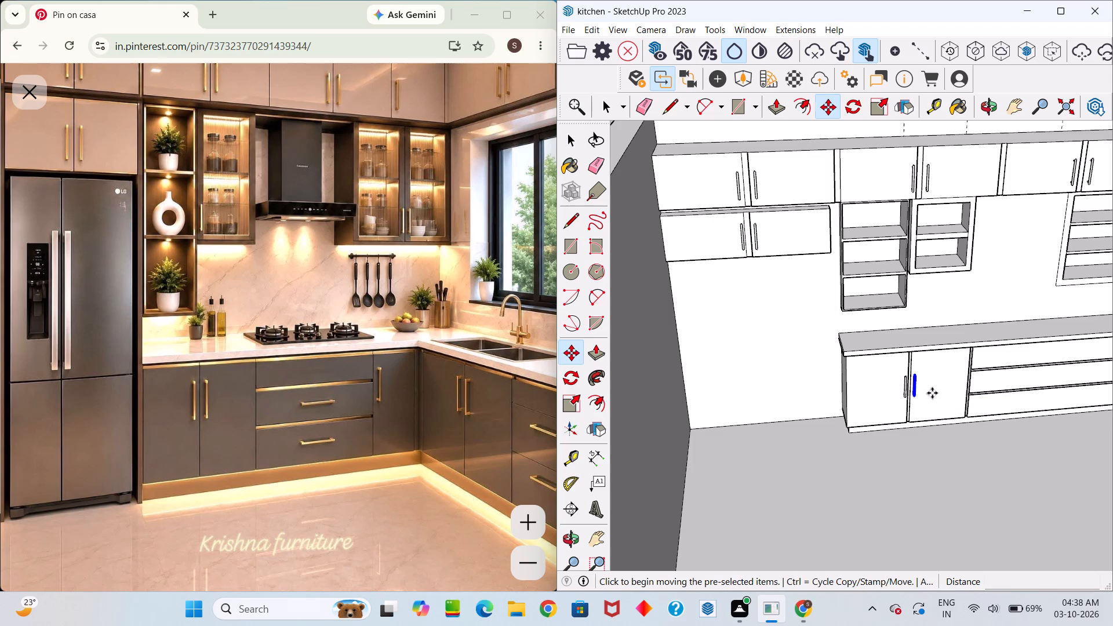
middle_drag(950, 384, 926, 385)
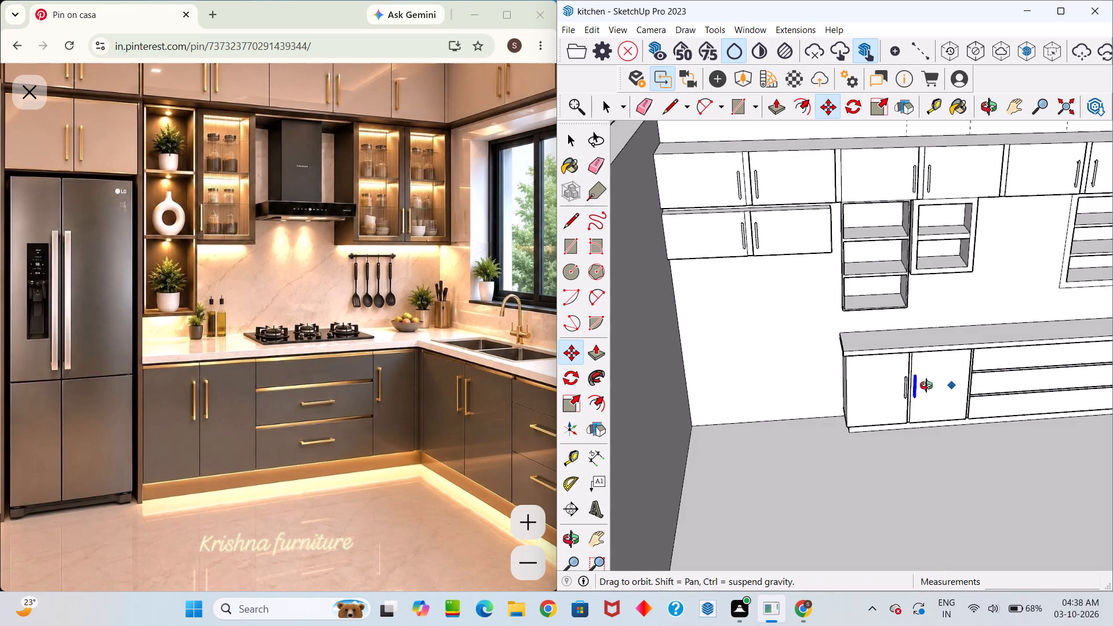
middle_drag(926, 385, 697, 352)
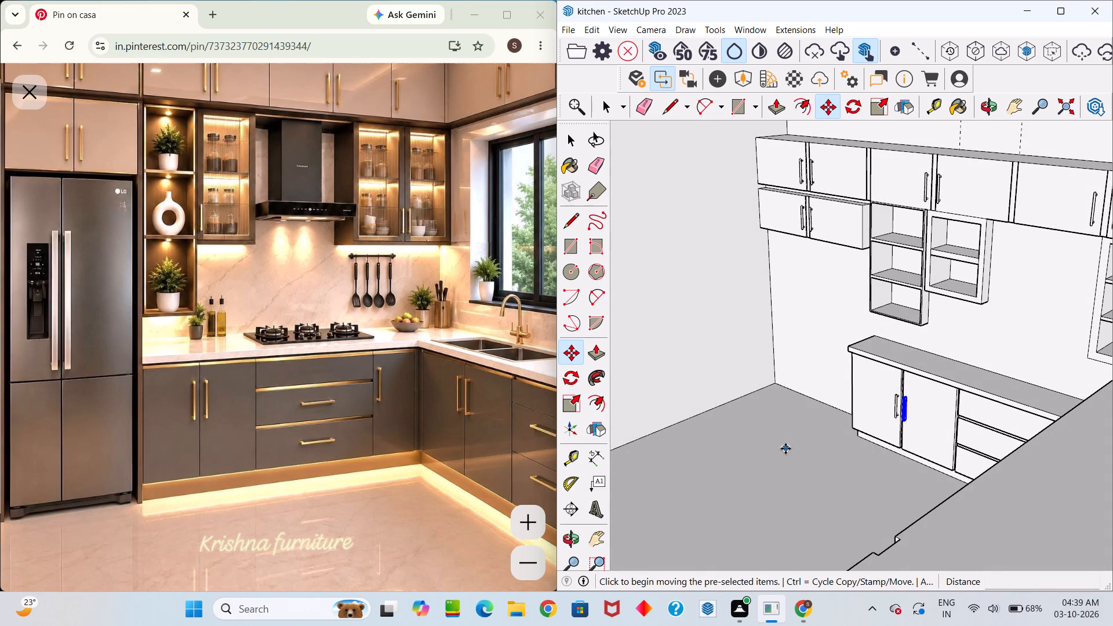
key(m)
scroll(882, 435, up, 4)
scroll(923, 410, up, 4)
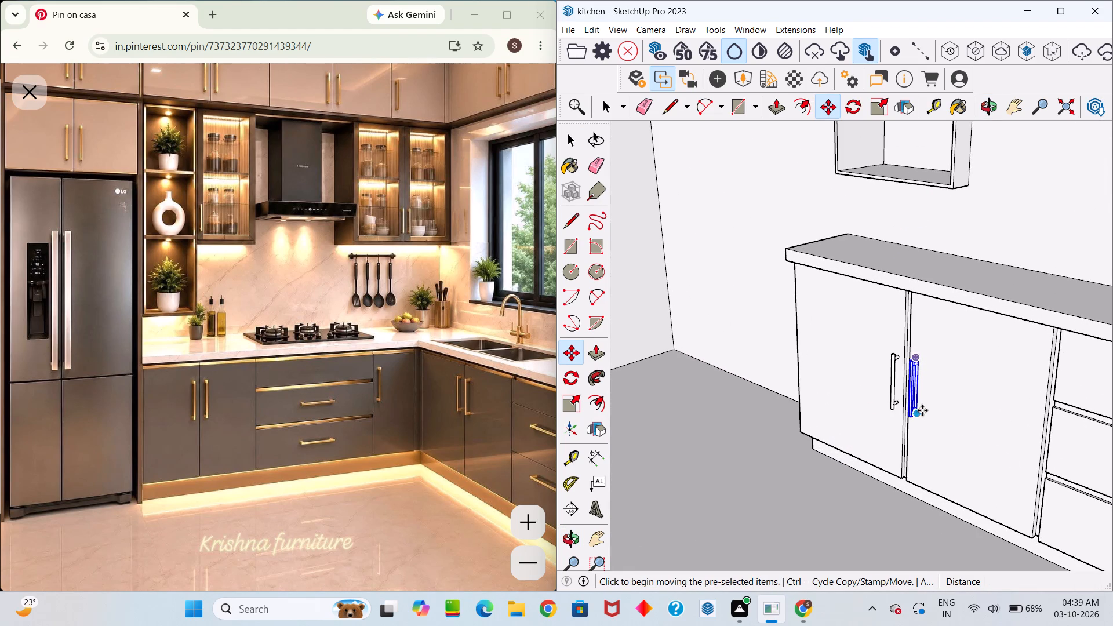
click(913, 417)
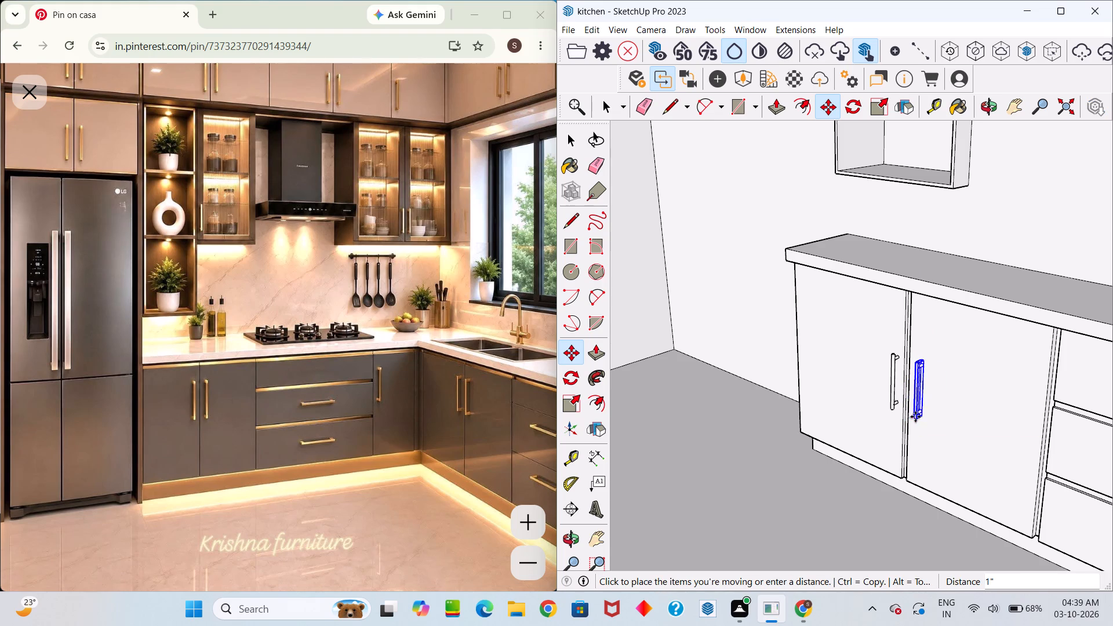
click(966, 432)
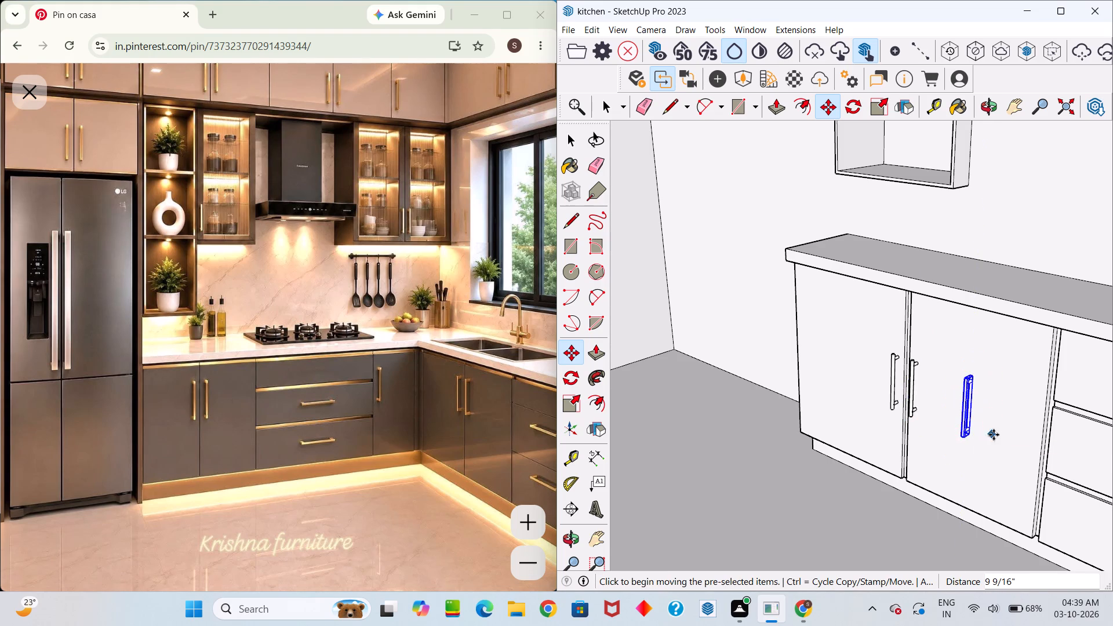
Rotate the copied handle 90 degrees in the plane of the door front so it lies horizontally.
middle_drag(971, 417, 1074, 408)
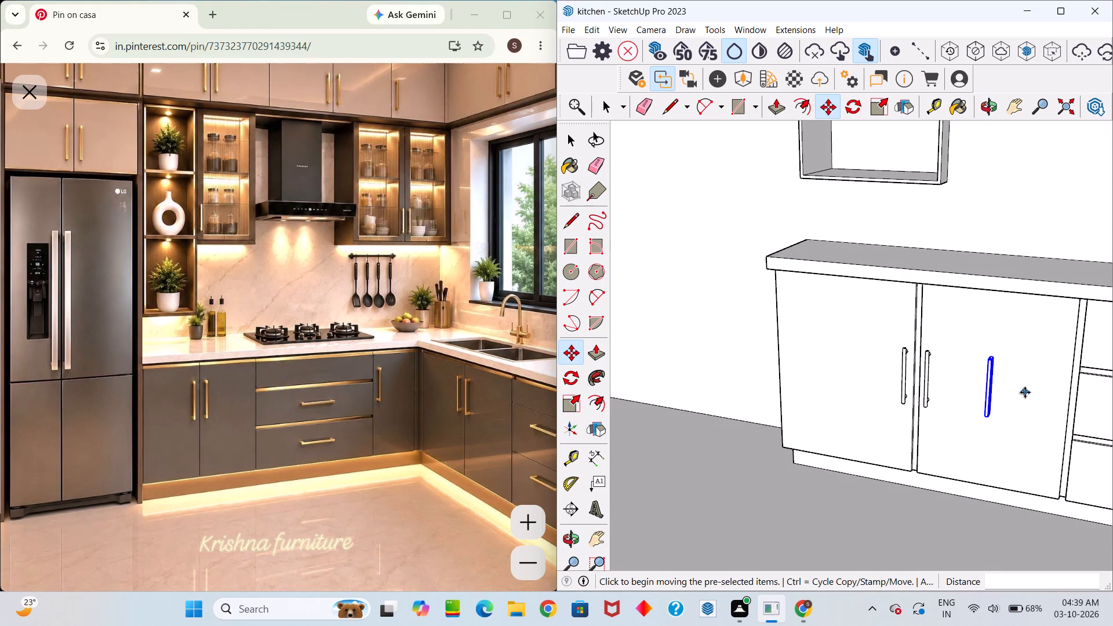
key(q)
click(1007, 401)
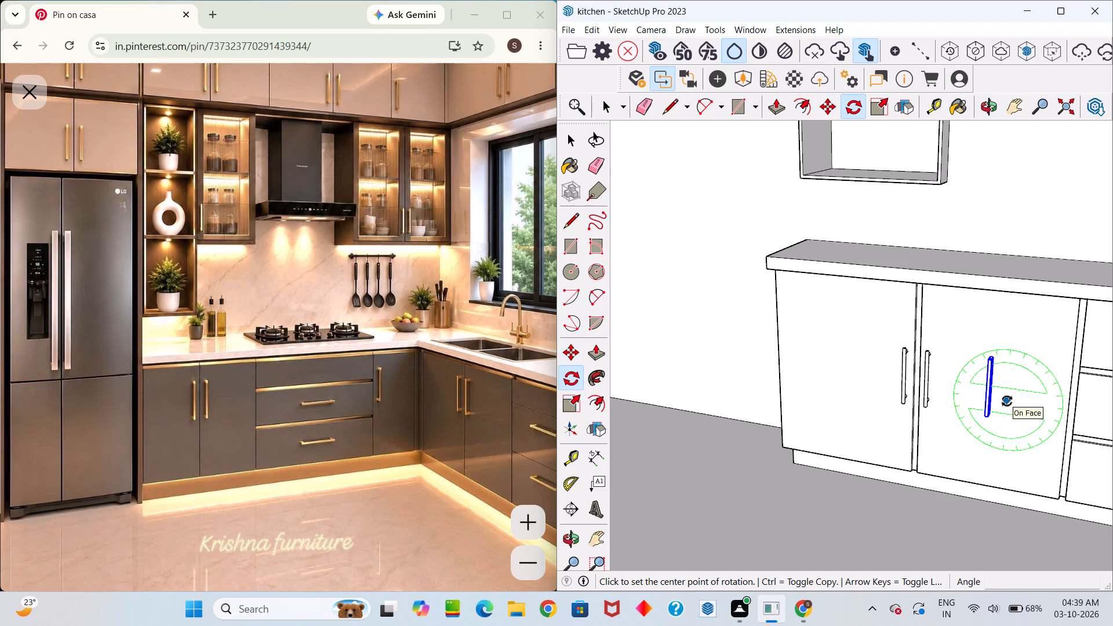
click(1010, 361)
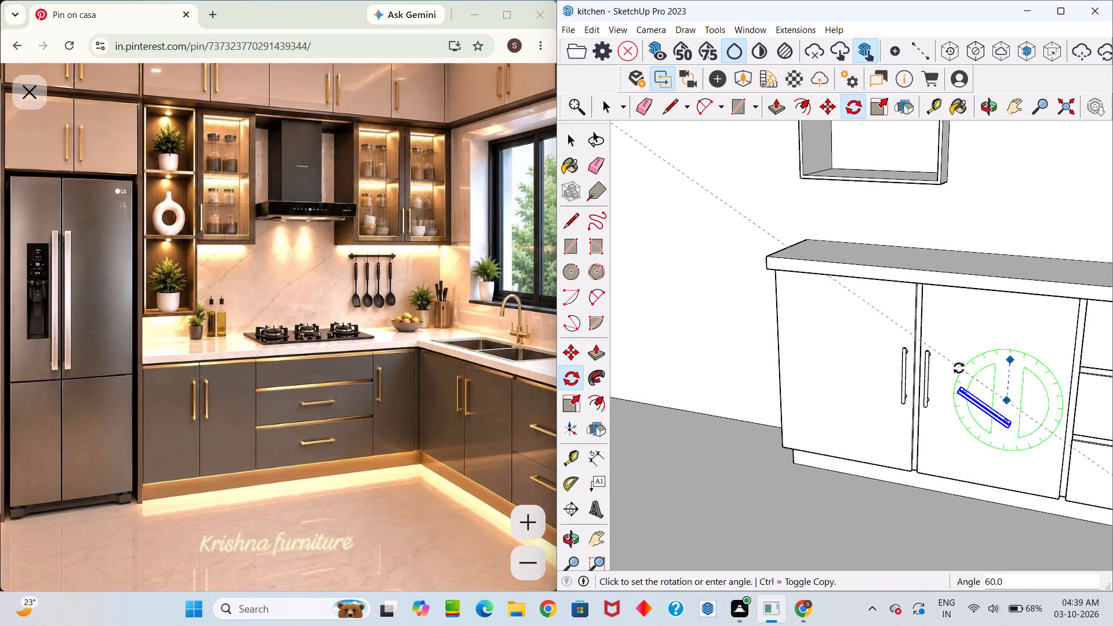
click(963, 398)
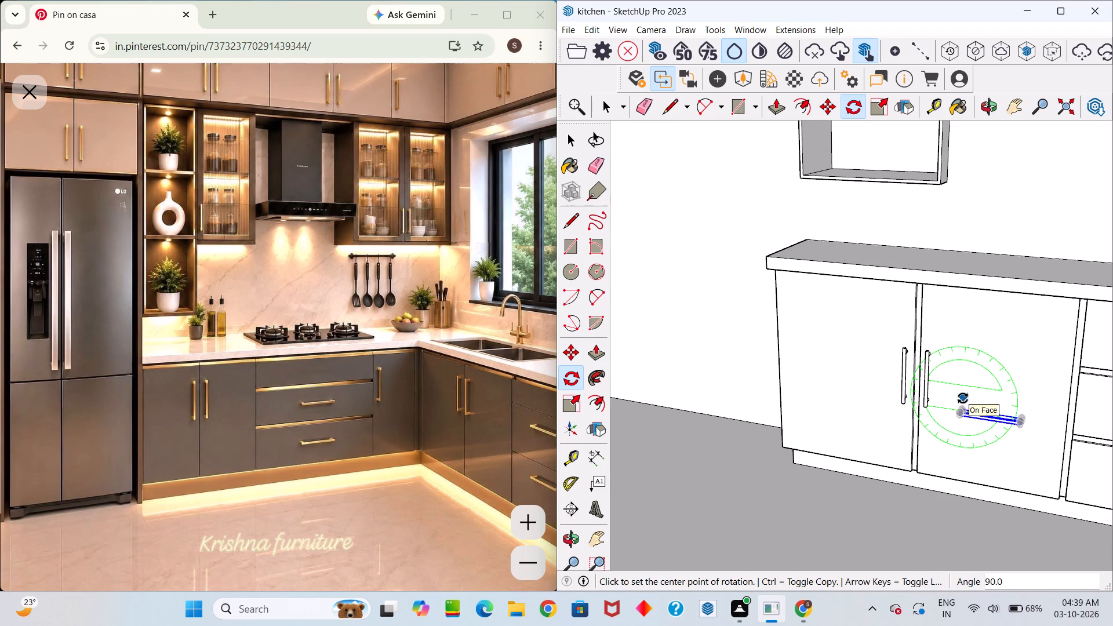
key(space)
scroll(977, 447, down, 8)
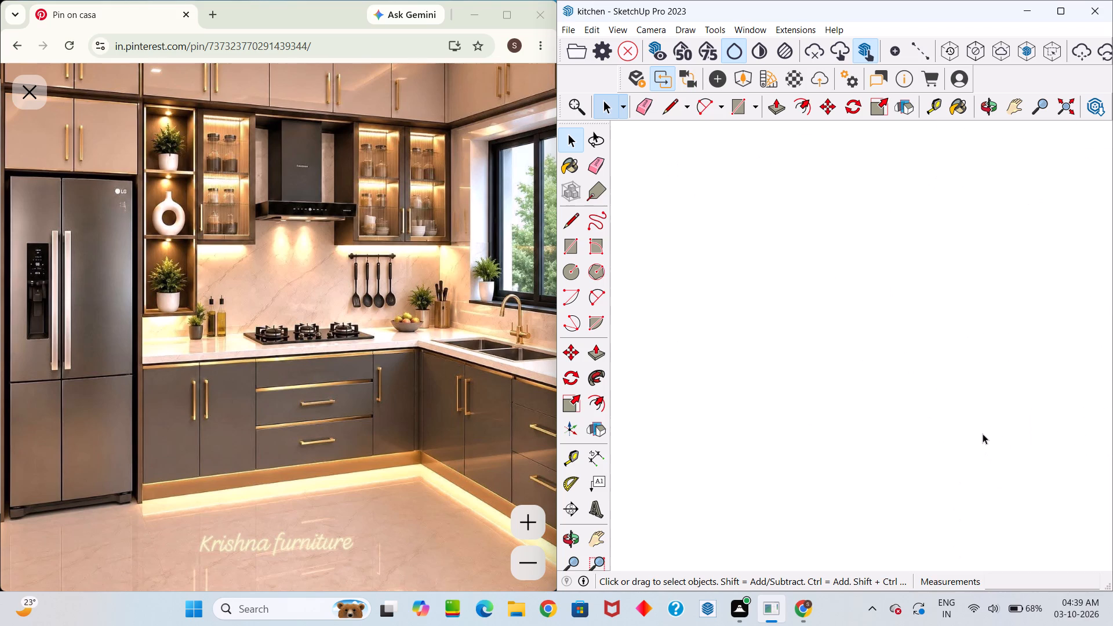
scroll(985, 439, up, 20)
scroll(985, 439, up, 15)
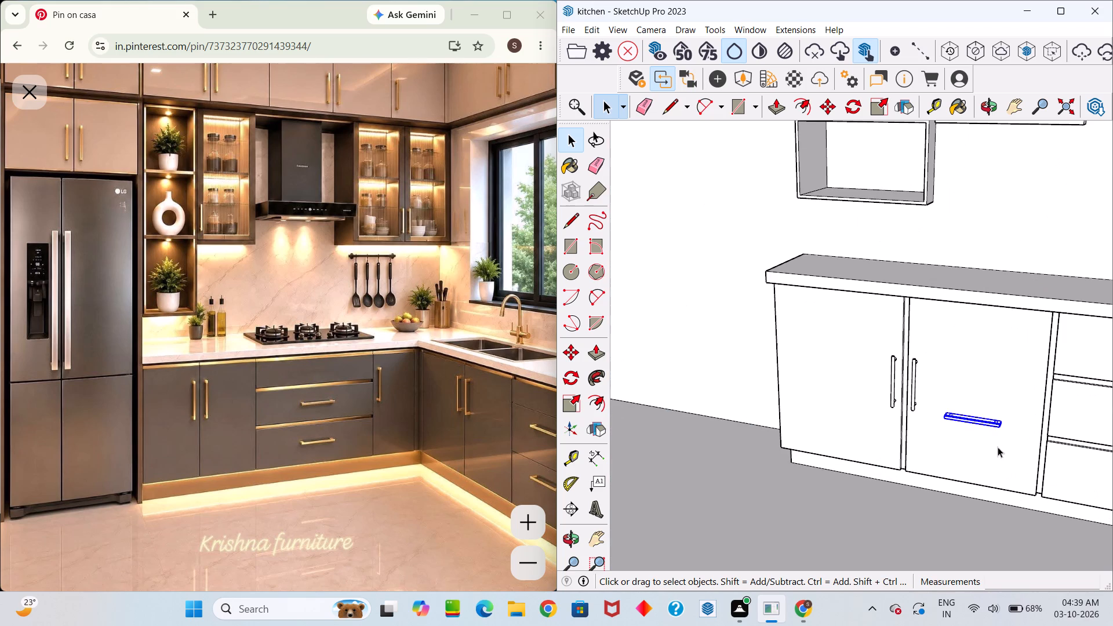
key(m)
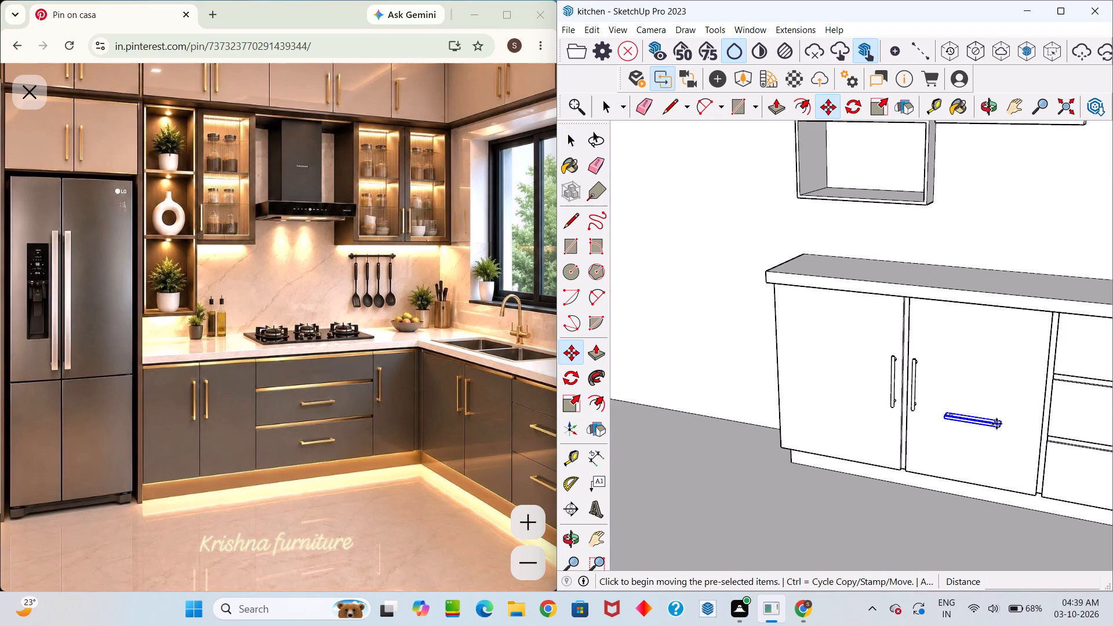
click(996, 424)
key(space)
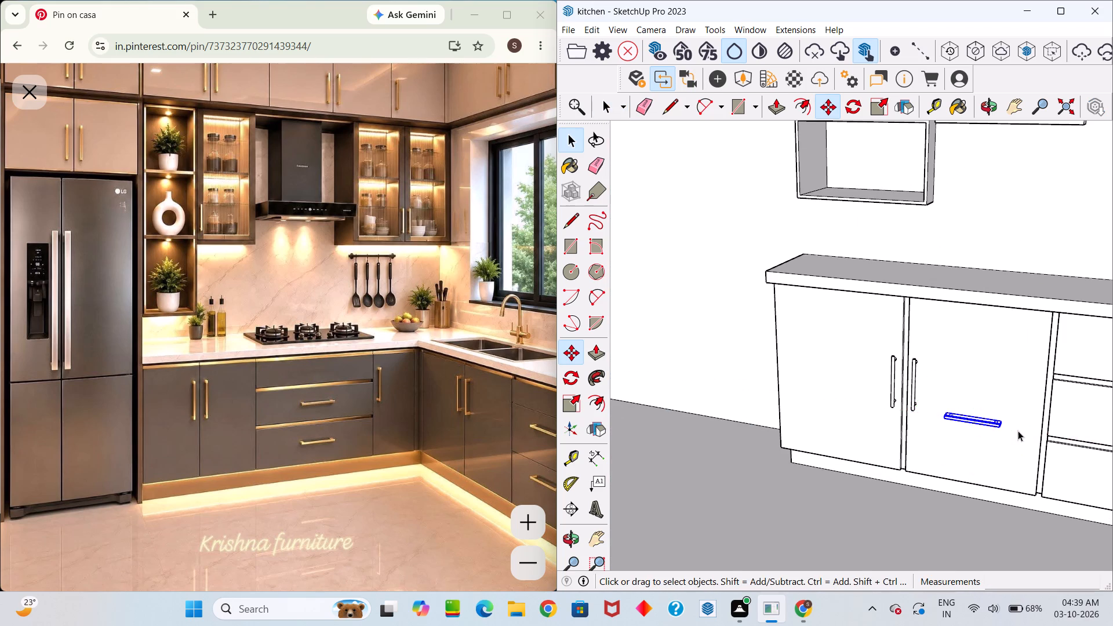
Move the horizontal handle from the second base door along the cabinet front onto the middle drawer front.
scroll(1005, 431, up, 11)
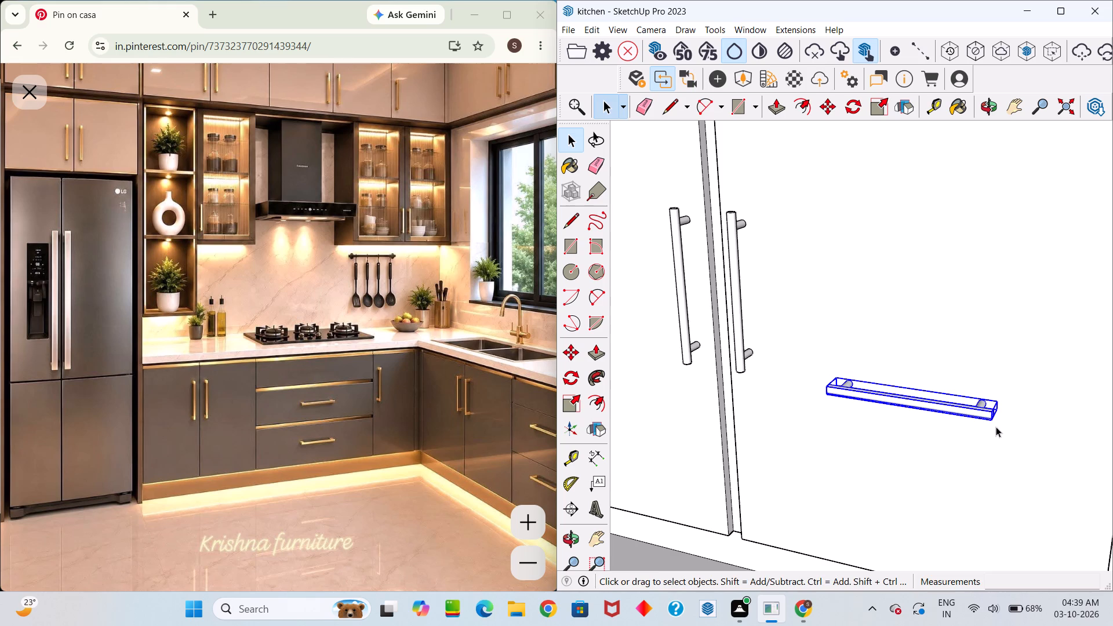
key(m)
click(990, 418)
scroll(1031, 431, down, 12)
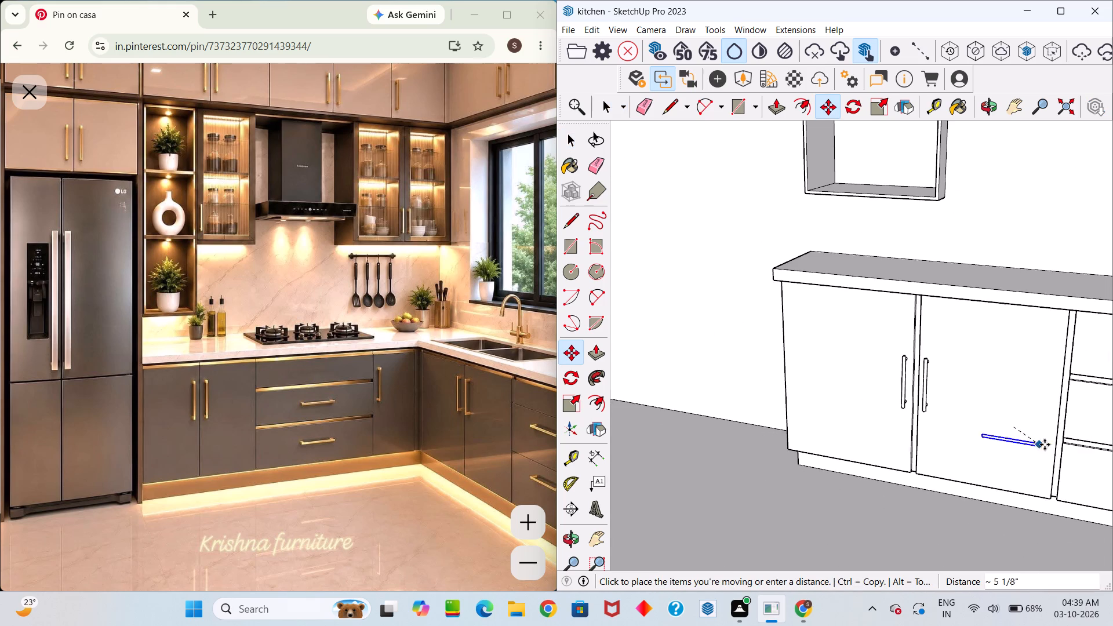
scroll(1104, 425, down, 1)
middle_drag(1104, 425, 1003, 432)
scroll(1019, 443, down, 11)
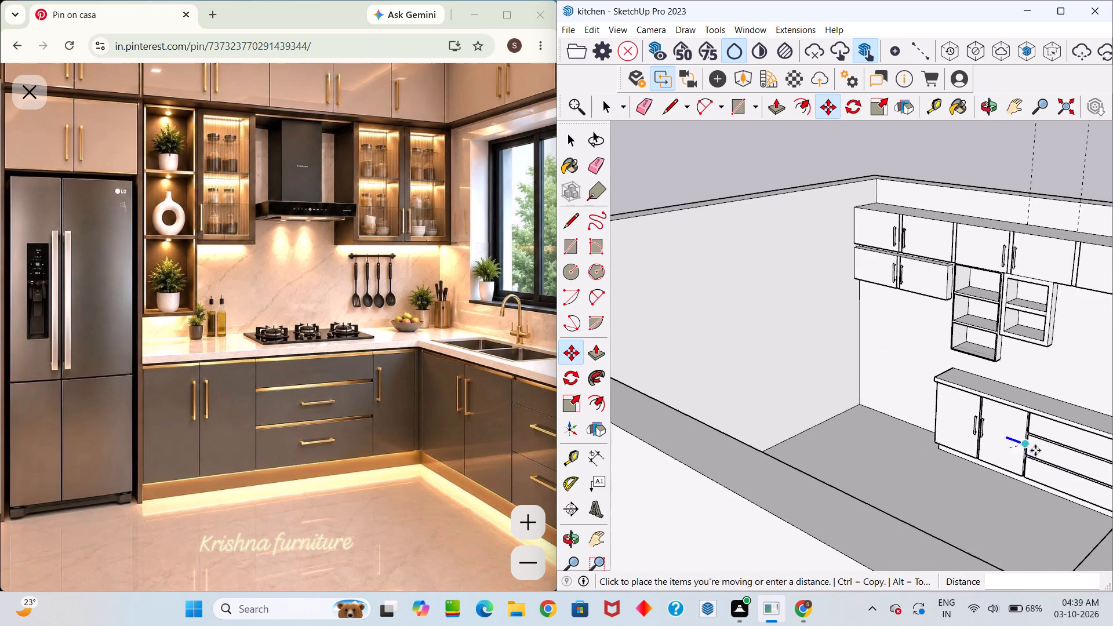
scroll(1035, 450, down, 1)
scroll(1101, 467, up, 11)
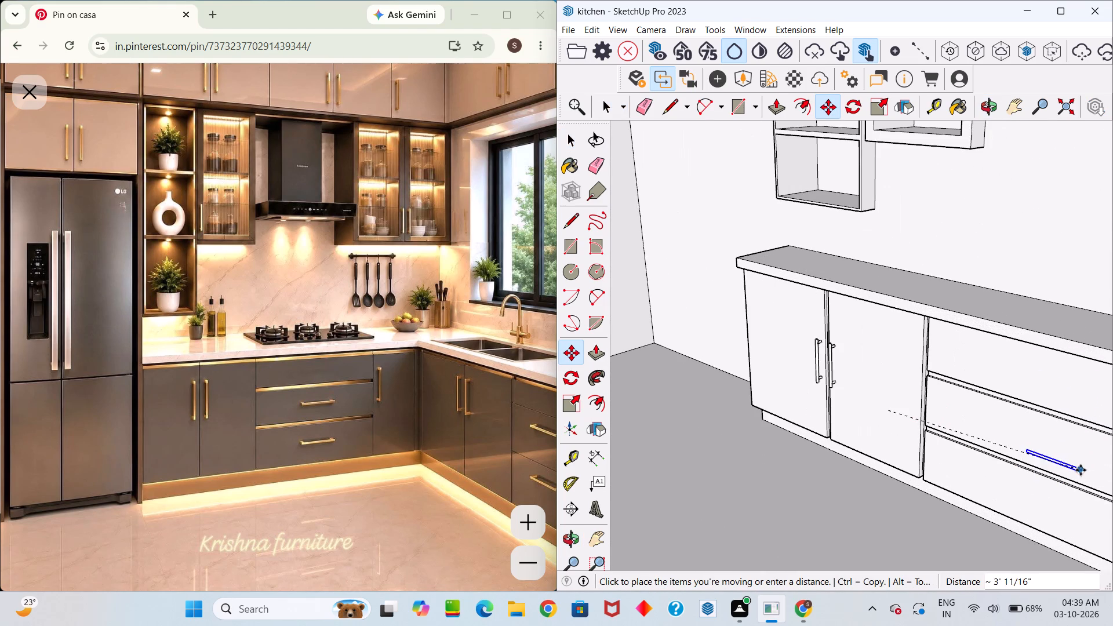
Place the horizontal handle on the middle drawer front of the base cabinet and raise it about 3 3/4".
click(1060, 469)
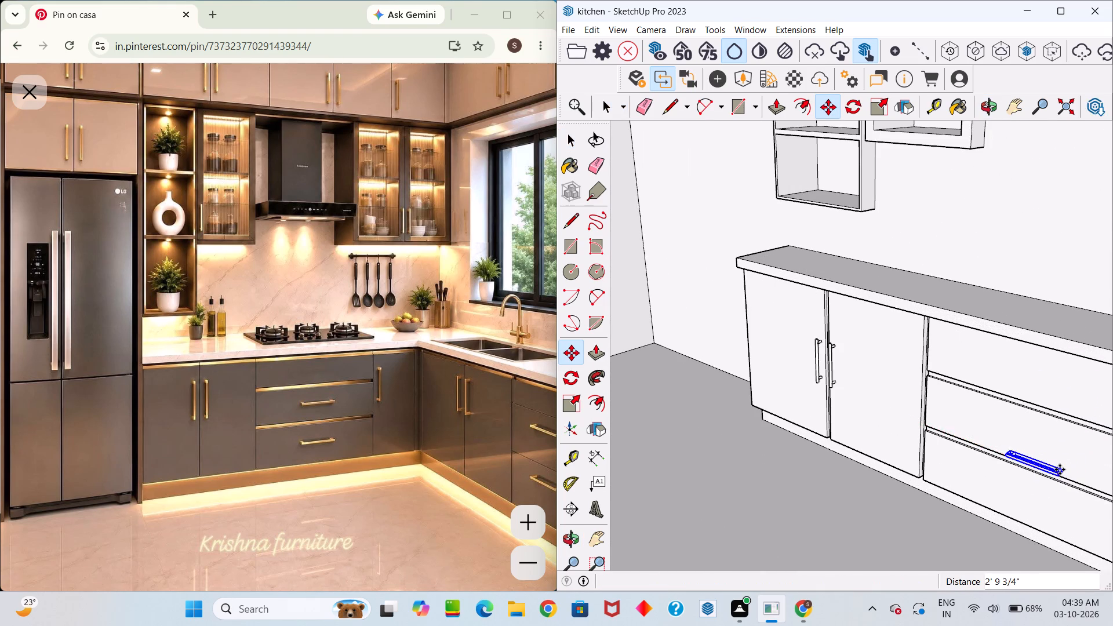
scroll(1067, 467, up, 11)
click(1053, 465)
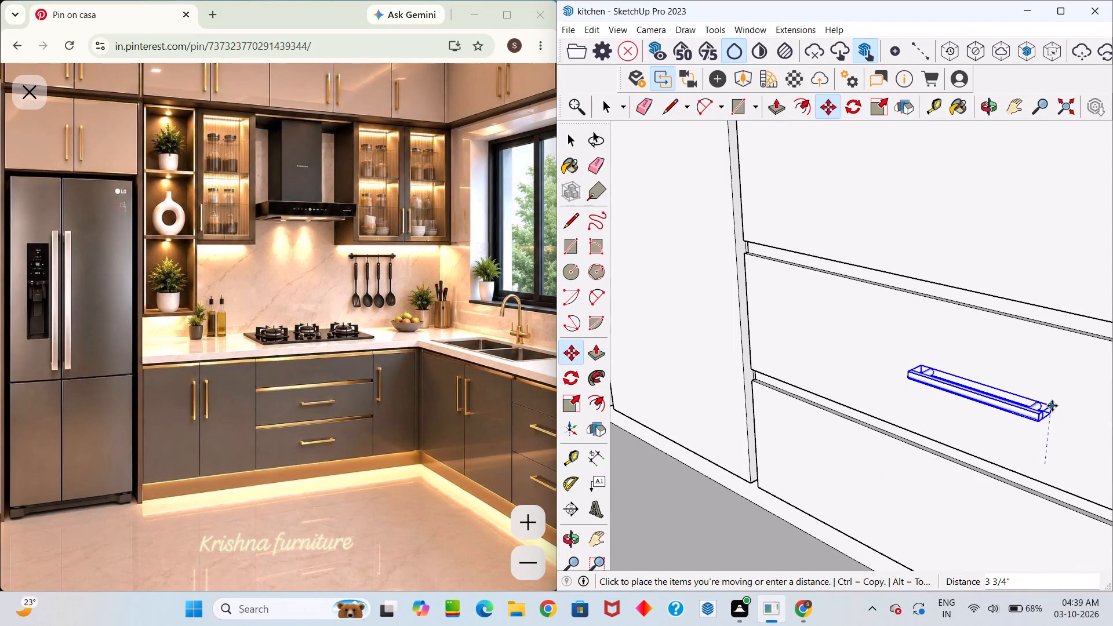
click(1052, 406)
Copy the middle drawer's handle about 11 9/16" straight up onto the top drawer front.
click(1052, 406)
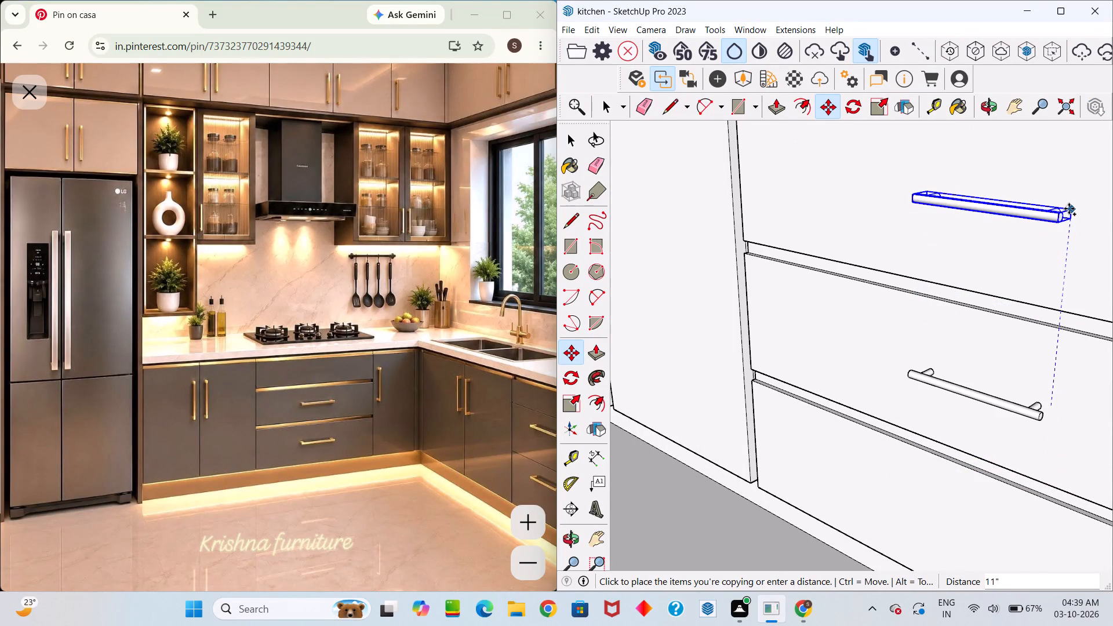
click(1069, 199)
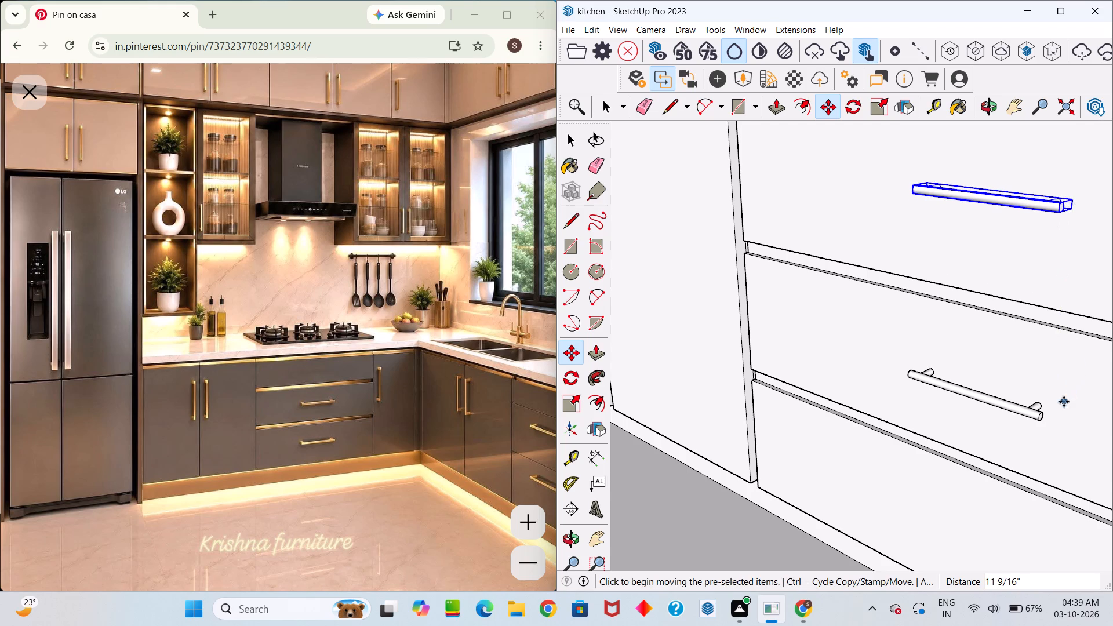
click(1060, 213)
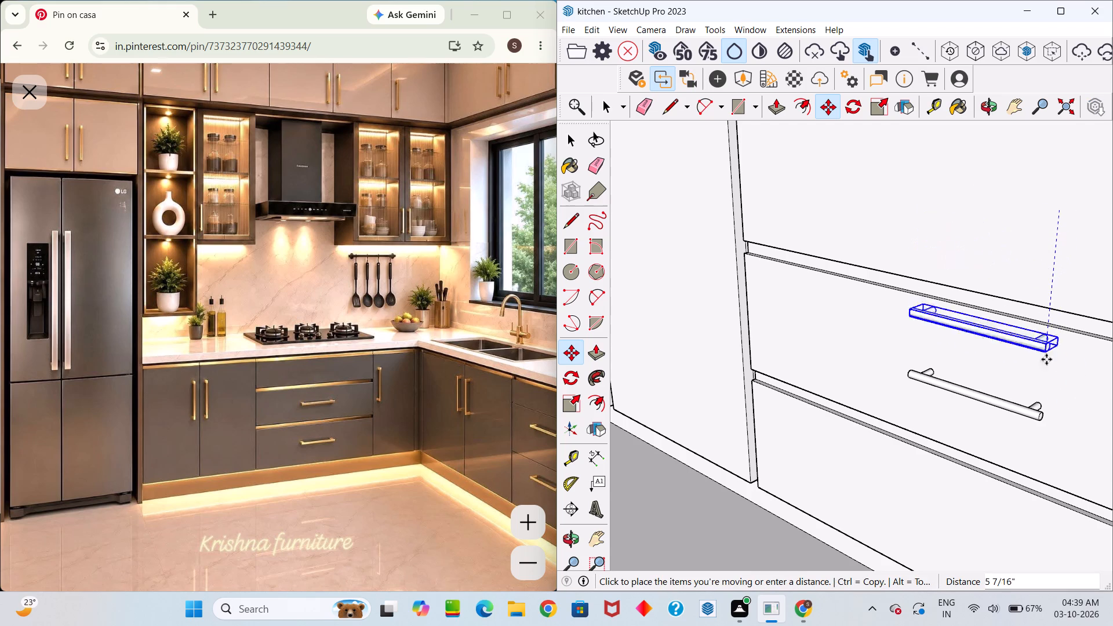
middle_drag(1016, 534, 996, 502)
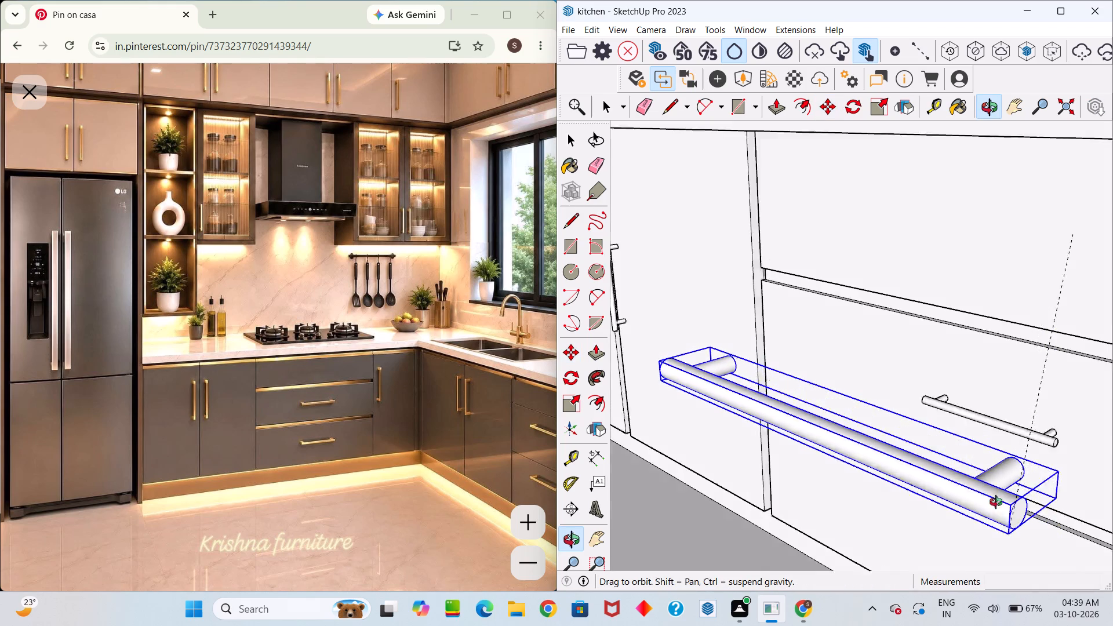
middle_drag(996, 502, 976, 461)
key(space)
Copy the top drawer's handle about 1' 10 1/8" straight down onto the bottom drawer front.
middle_drag(1030, 384, 1028, 384)
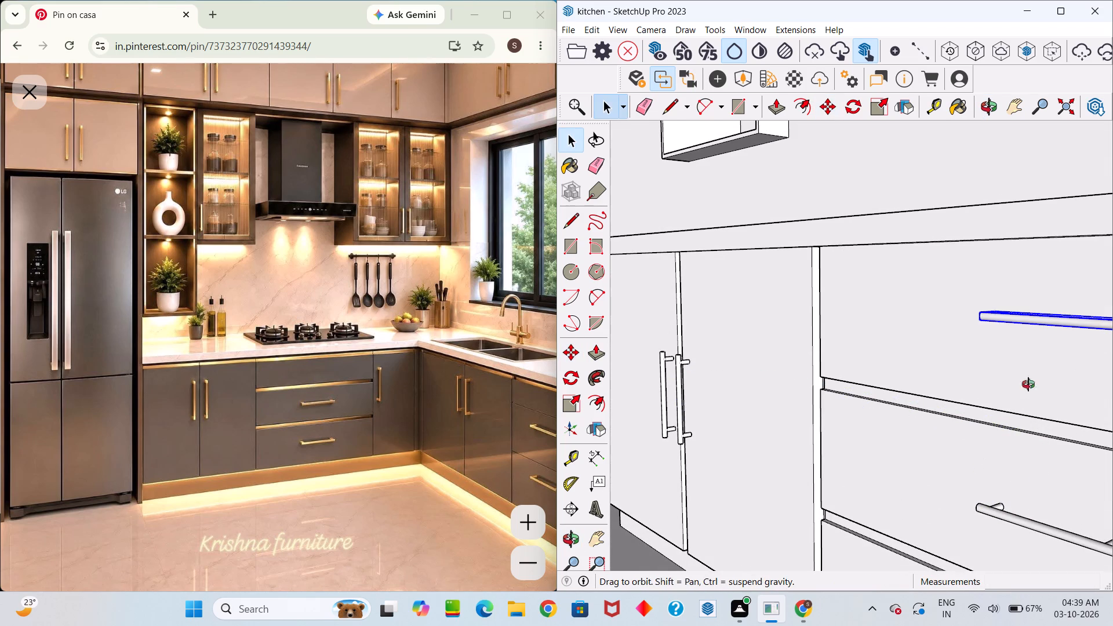
middle_drag(1028, 384, 915, 384)
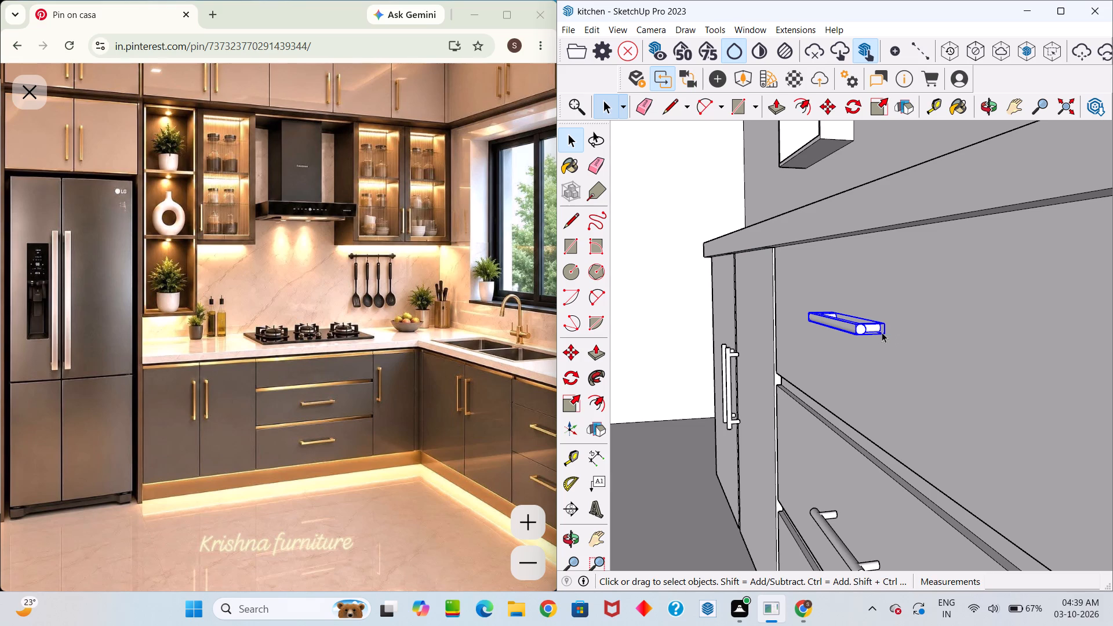
key(m)
click(886, 334)
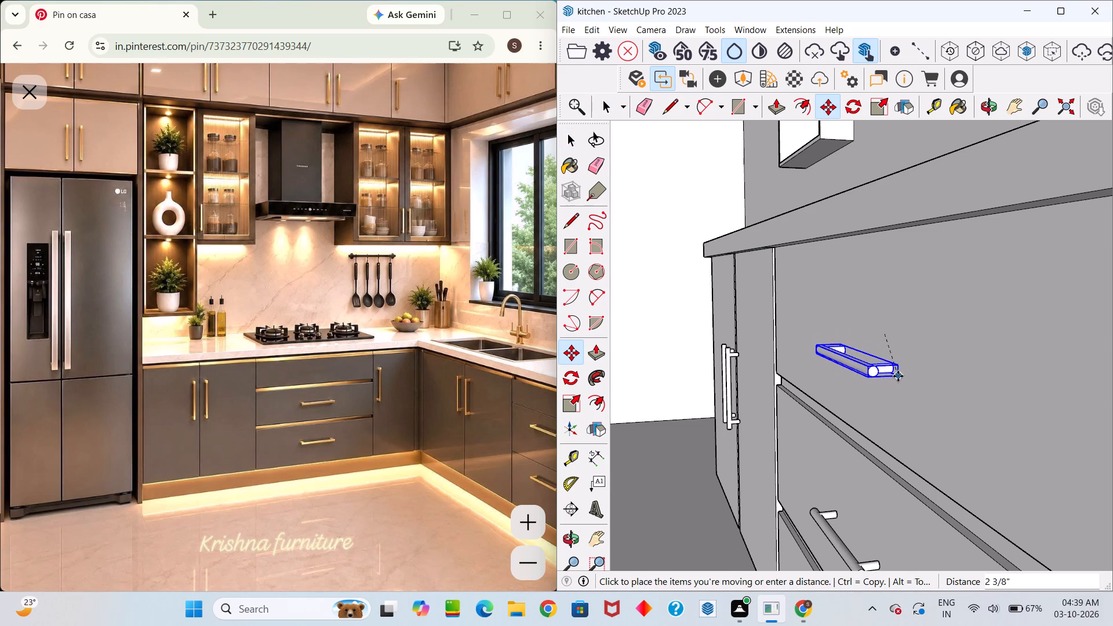
scroll(903, 381, down, 16)
scroll(891, 407, up, 5)
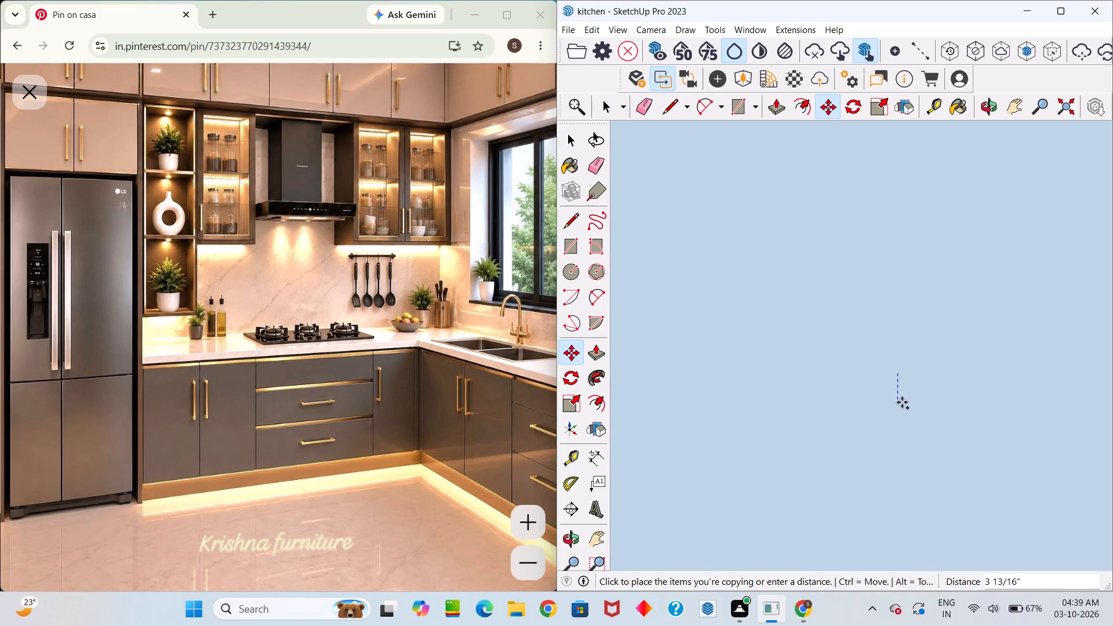
middle_drag(901, 403, 1021, 509)
scroll(933, 425, down, 20)
scroll(933, 425, down, 6)
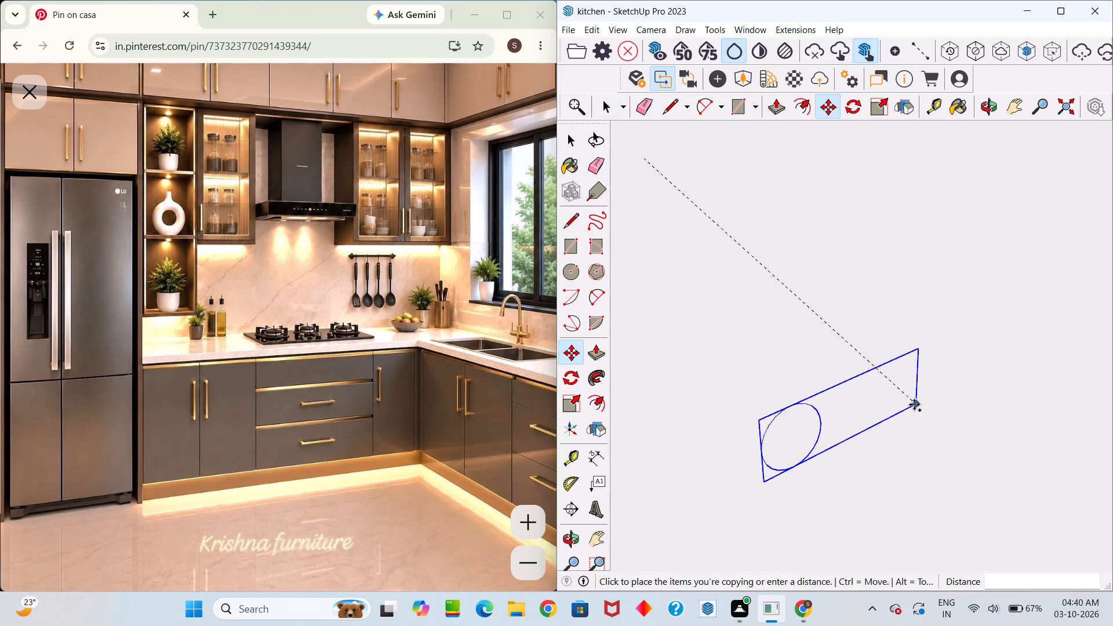
scroll(914, 405, down, 20)
scroll(914, 405, down, 20)
scroll(914, 405, down, 7)
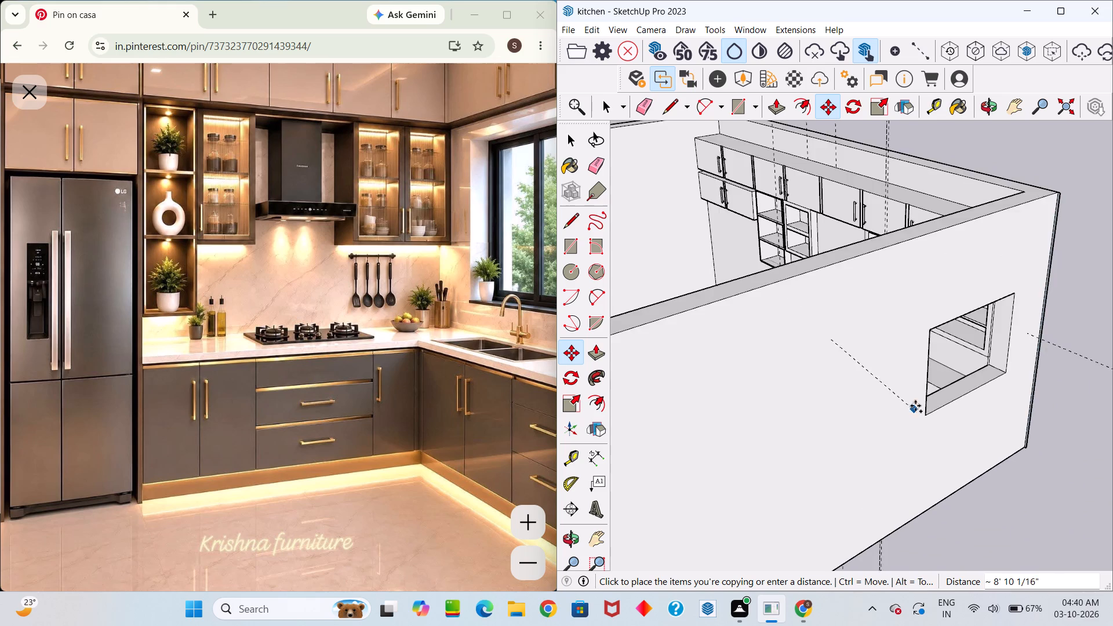
scroll(915, 406, down, 4)
scroll(821, 356, up, 16)
middle_drag(850, 402, 859, 412)
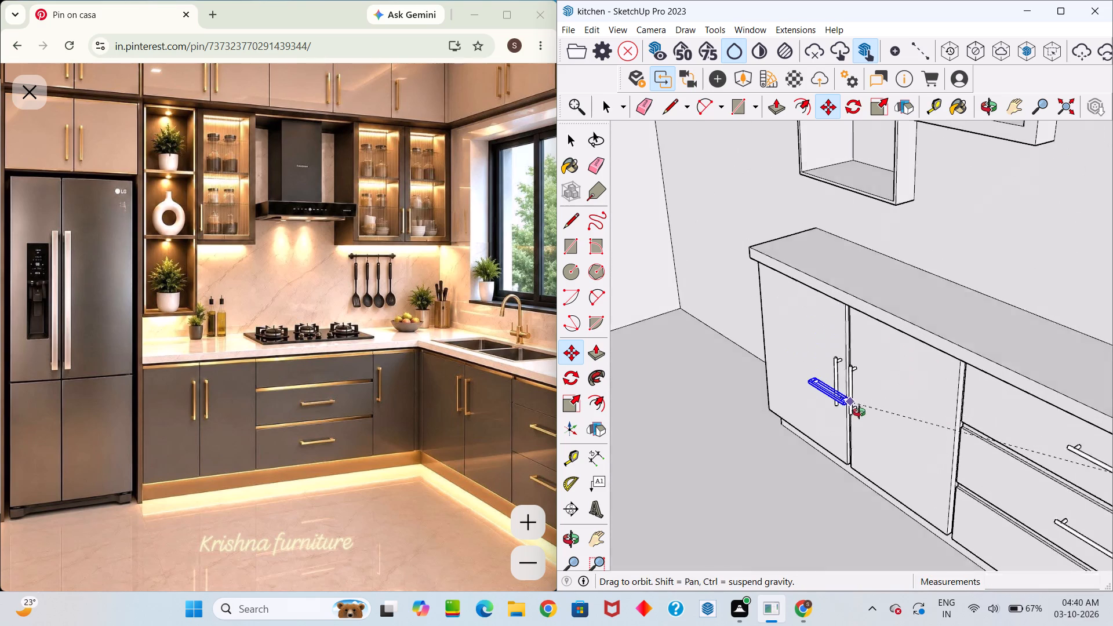
middle_drag(859, 412, 912, 410)
scroll(995, 471, down, 9)
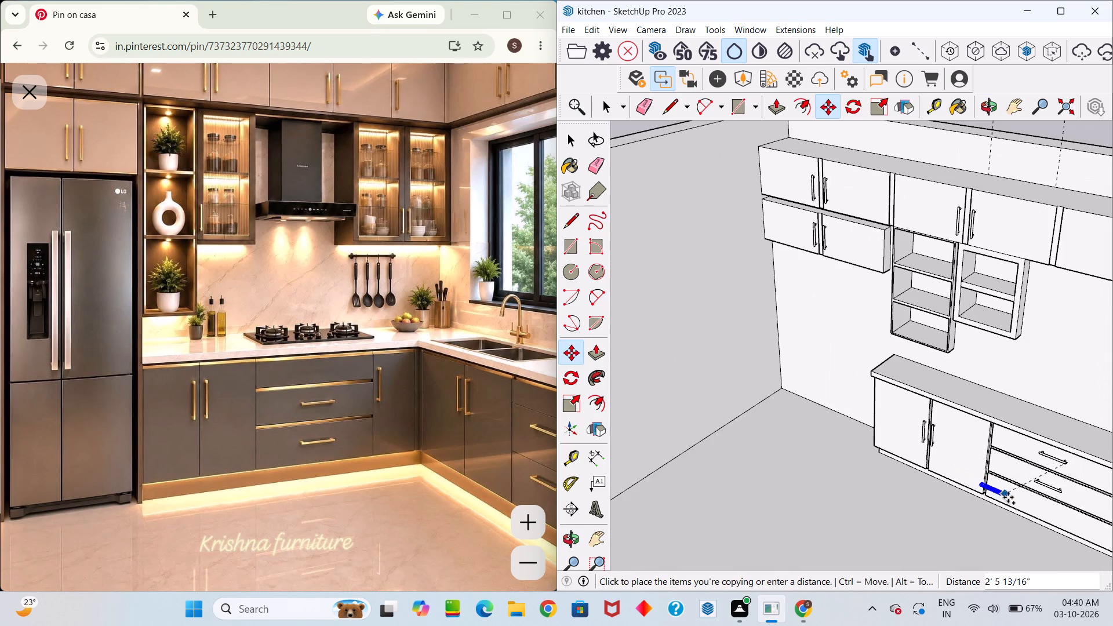
scroll(1029, 511, up, 14)
middle_drag(1064, 513, 1088, 514)
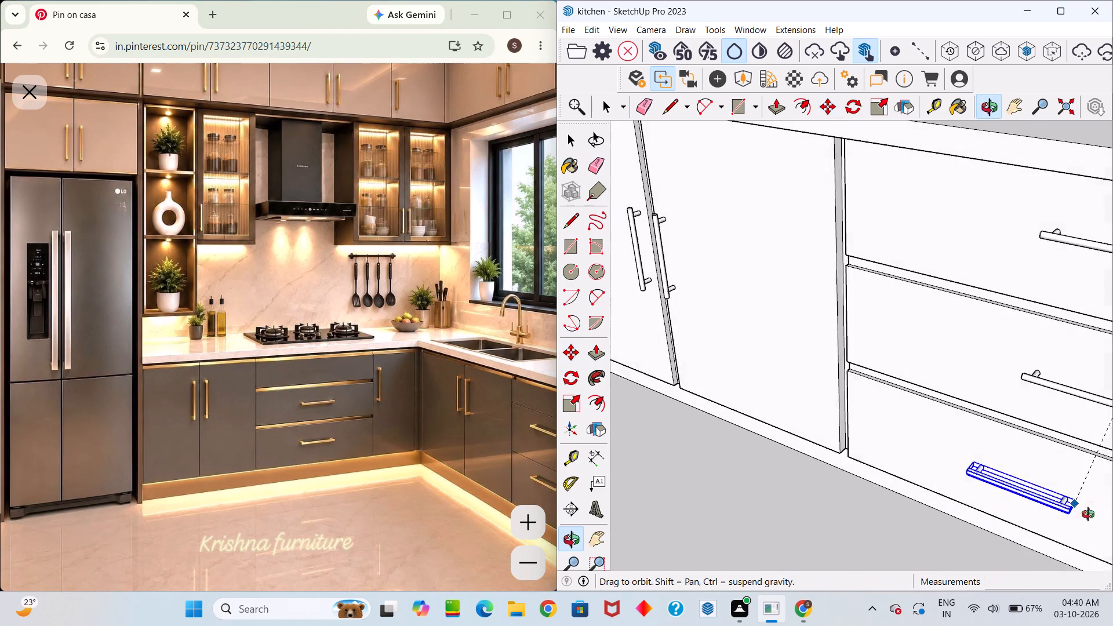
middle_drag(1088, 514, 1110, 516)
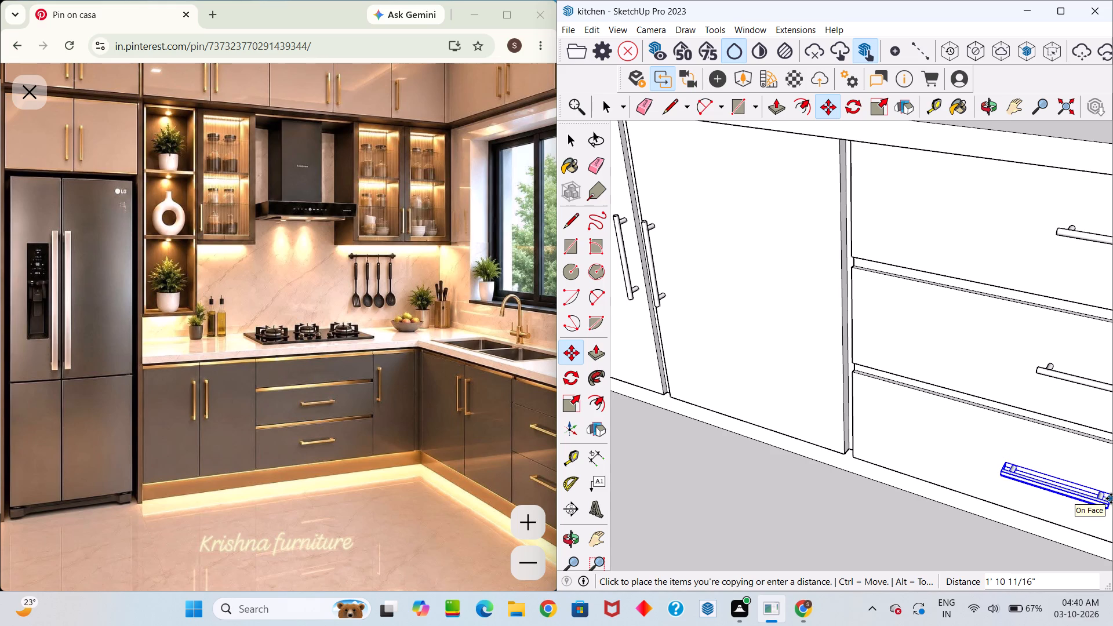
middle_drag(1111, 498, 784, 465)
drag(1111, 498, 784, 465)
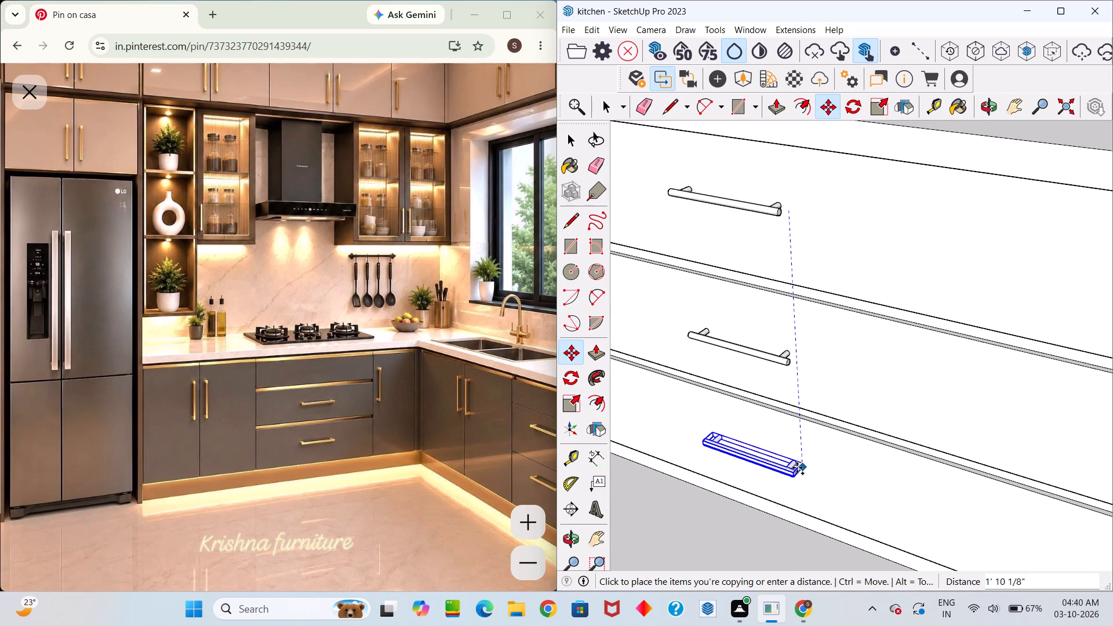
click(798, 468)
middle_drag(799, 471, 1099, 446)
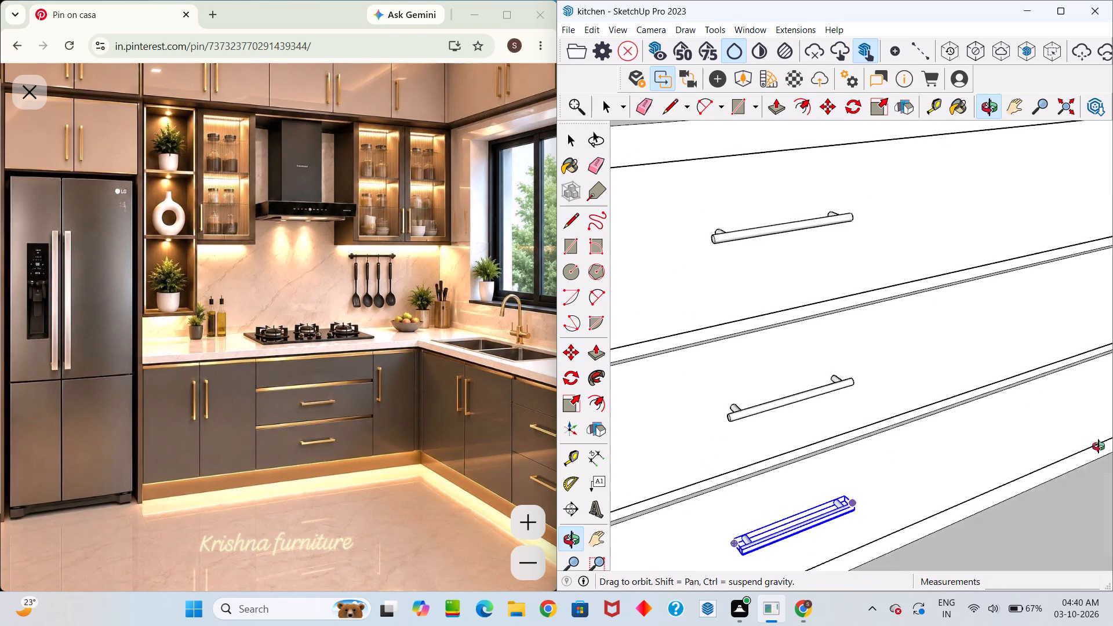
middle_drag(1099, 446, 945, 379)
scroll(936, 405, down, 10)
key(space)
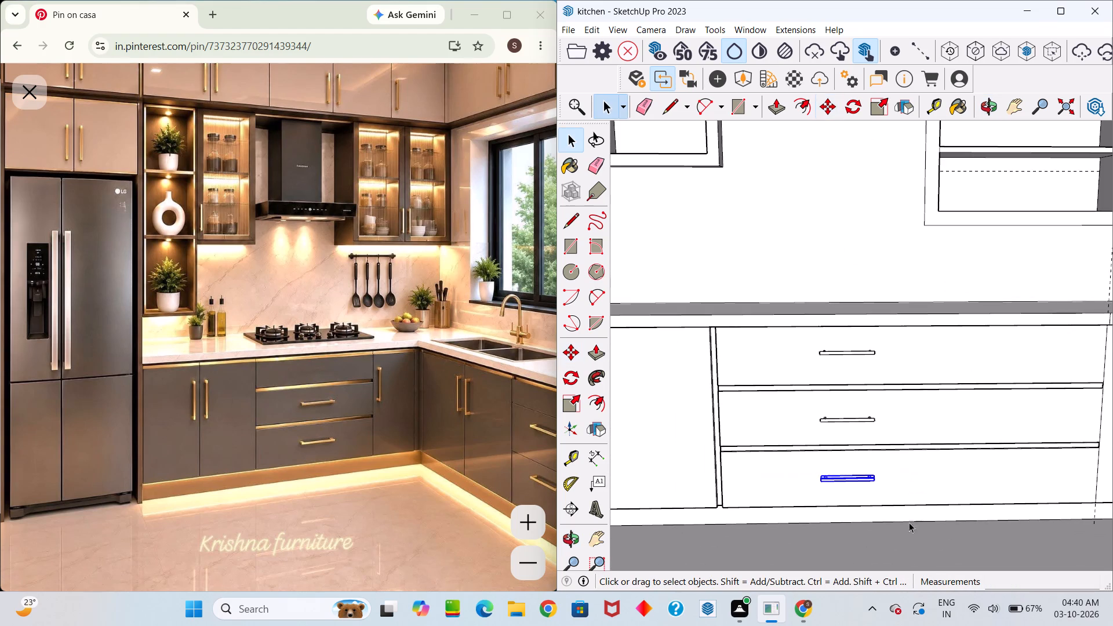
Move the bottom drawer's handle about 1' 7 1/8" horizontally along the red axis toward the drawer's centre.
scroll(888, 533, down, 8)
scroll(872, 533, up, 11)
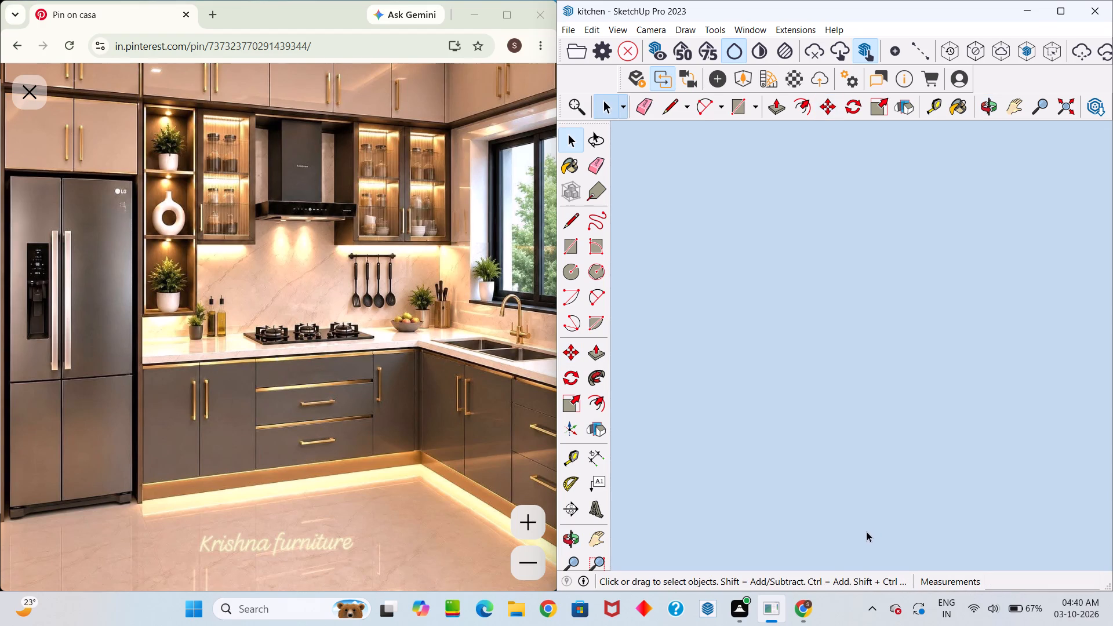
scroll(867, 532, up, 5)
middle_drag(875, 537, 872, 561)
scroll(888, 496, up, 4)
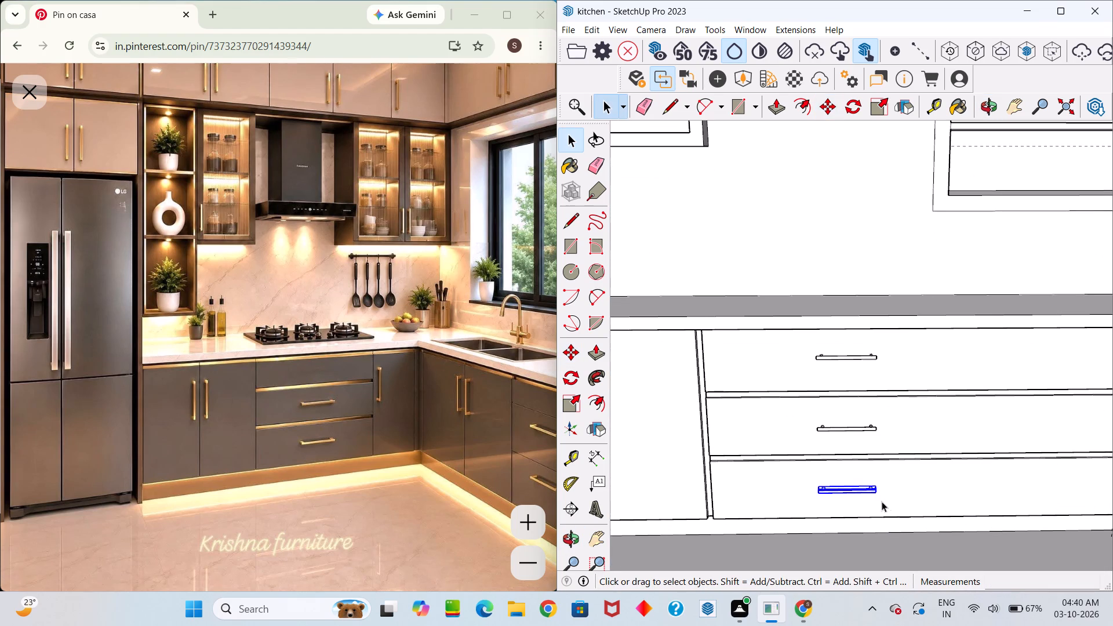
key(m)
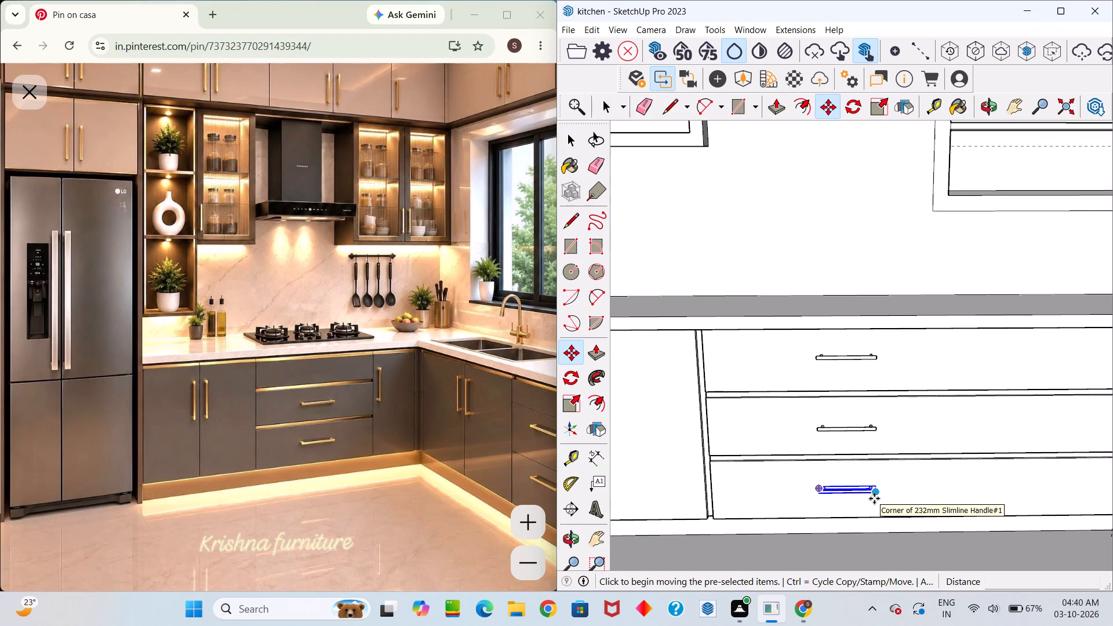
click(875, 498)
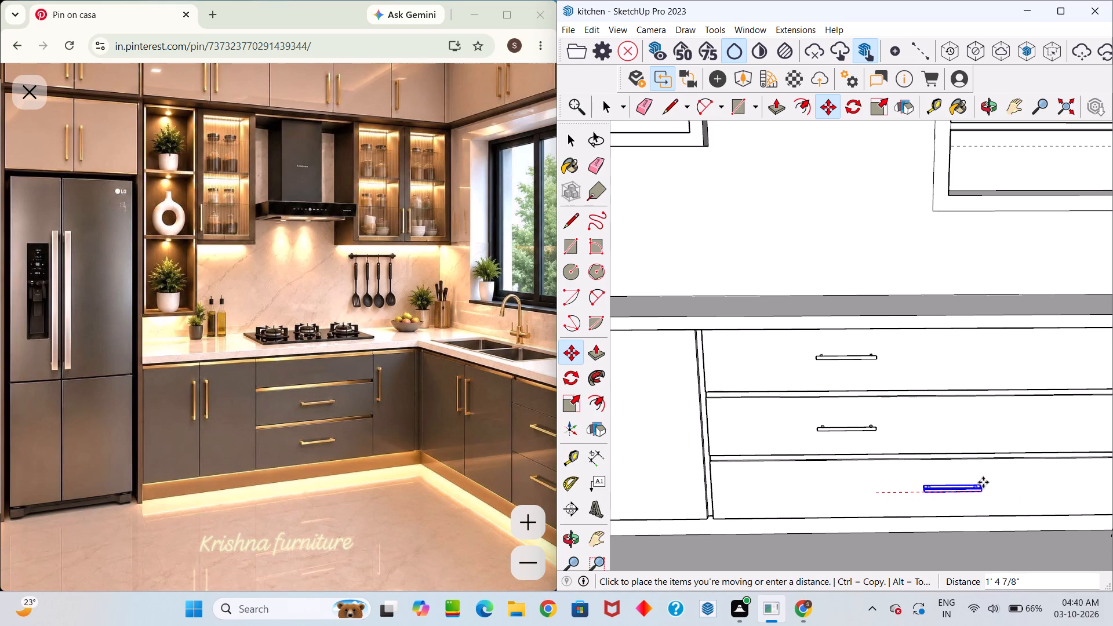
click(995, 487)
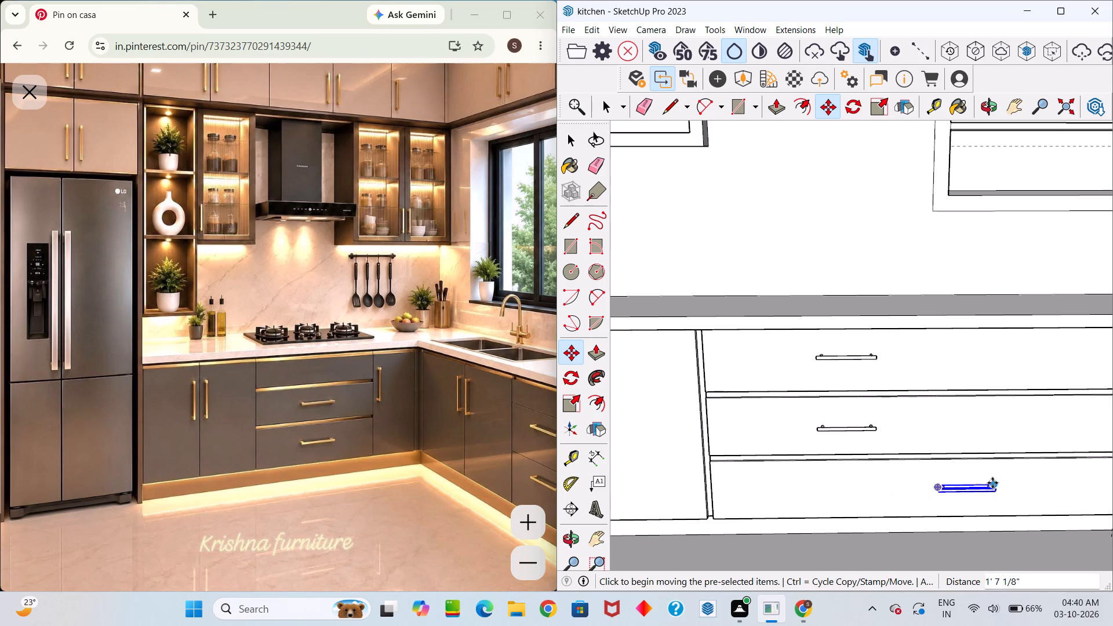
key(space)
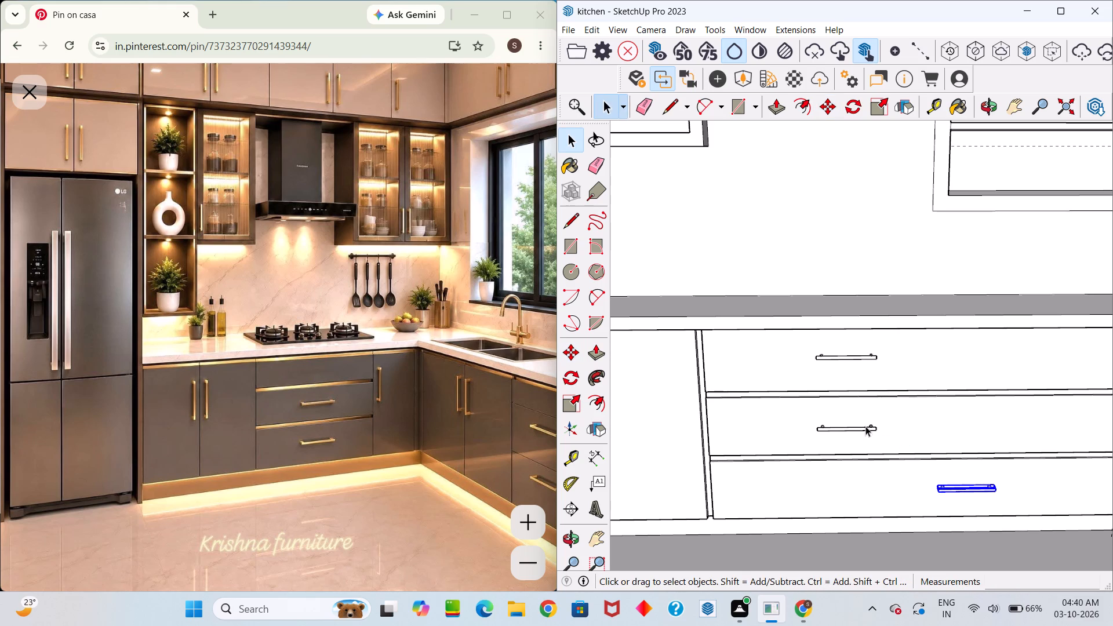
Move the middle drawer's handle about 1' 6 1/2" along the red axis, lining it up above the bottom drawer's handle.
click(865, 426)
key(m)
drag(873, 429, 897, 426)
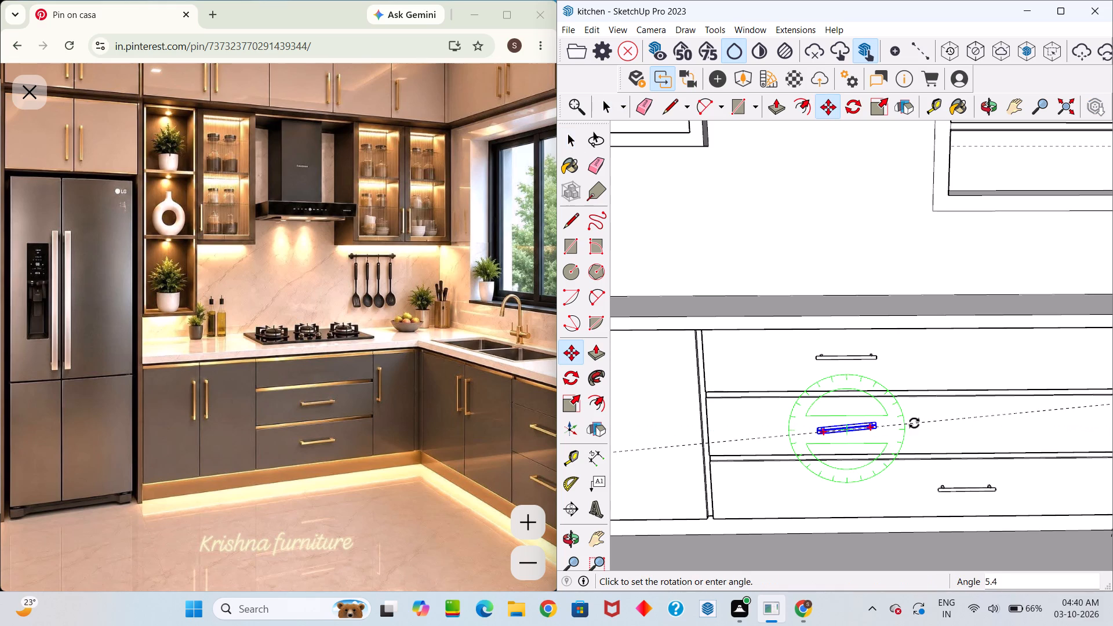
key(m)
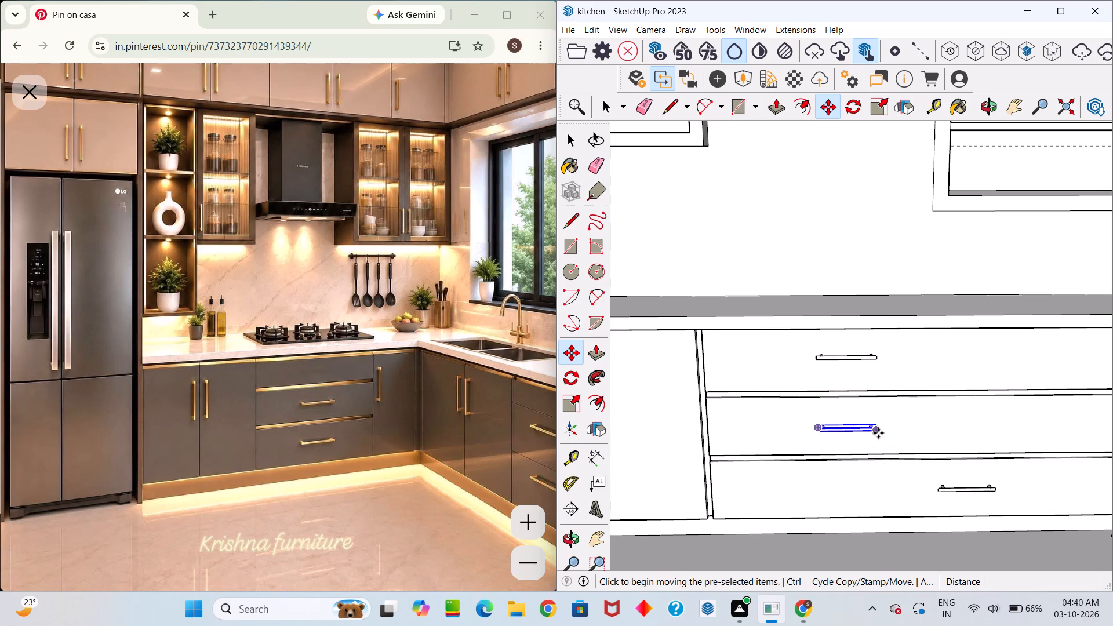
click(878, 433)
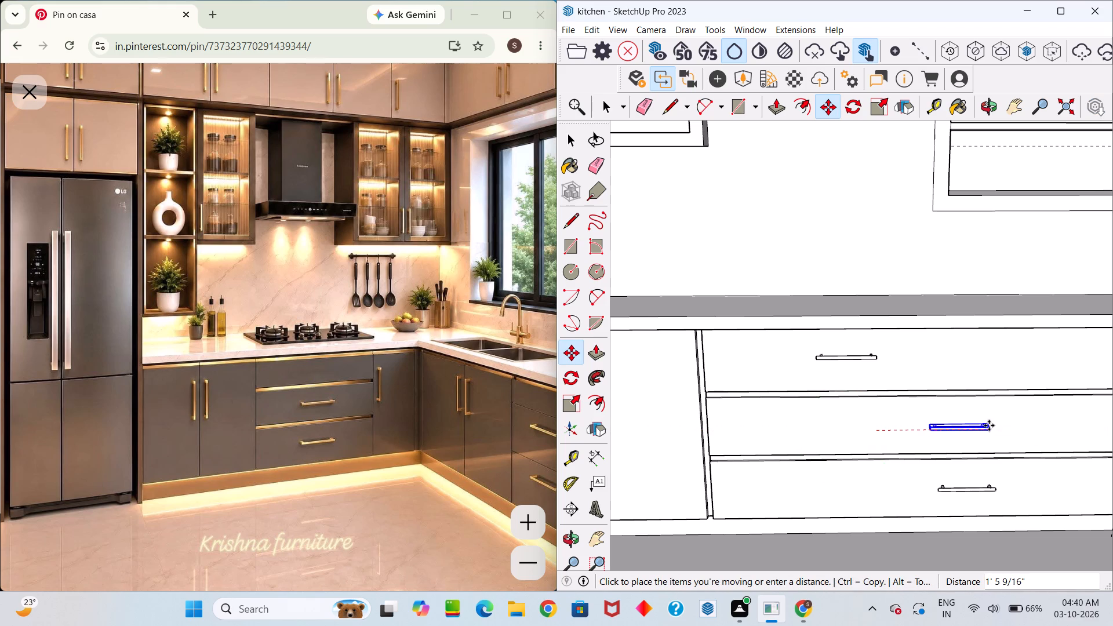
click(995, 425)
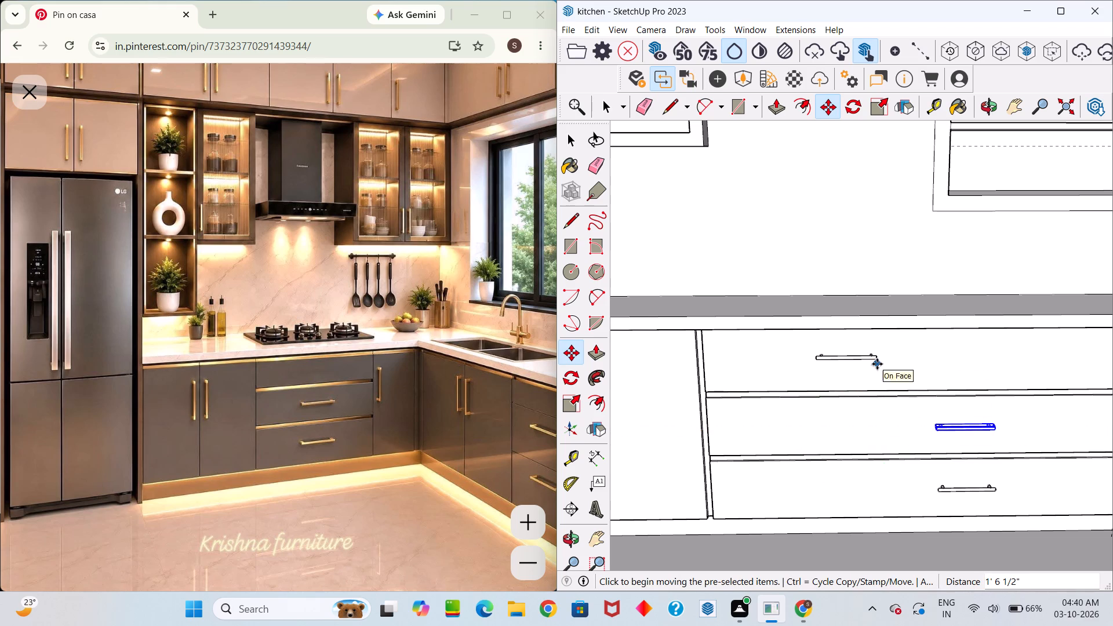
key(space)
Move the top drawer's handle about 1' 5 3/4" along the red axis, lining it up above the two lower handles.
click(872, 356)
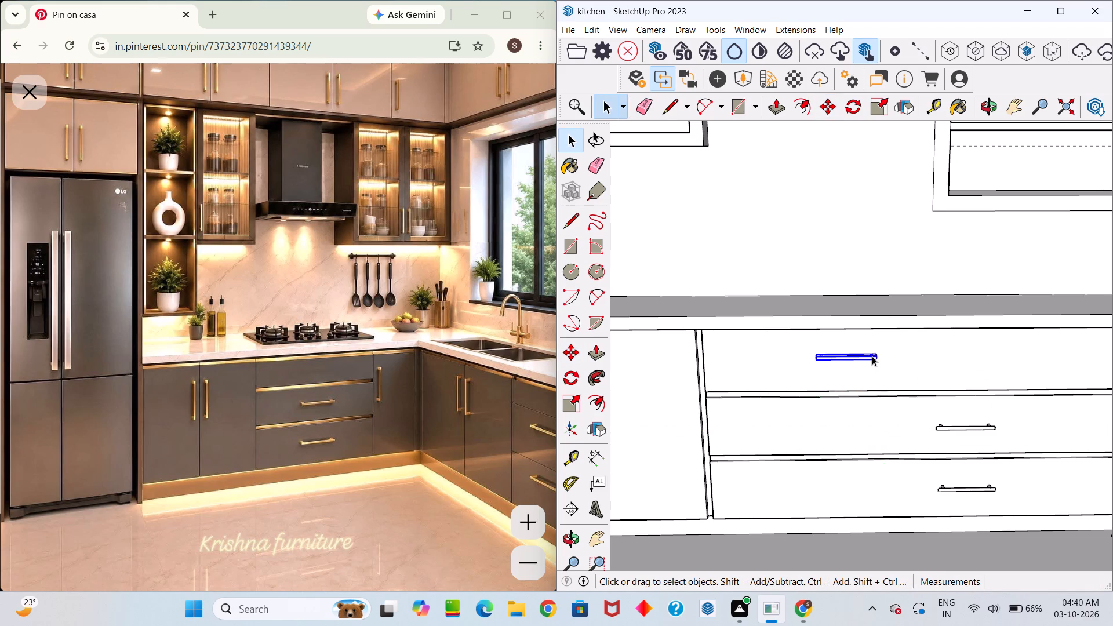
key(m)
click(872, 361)
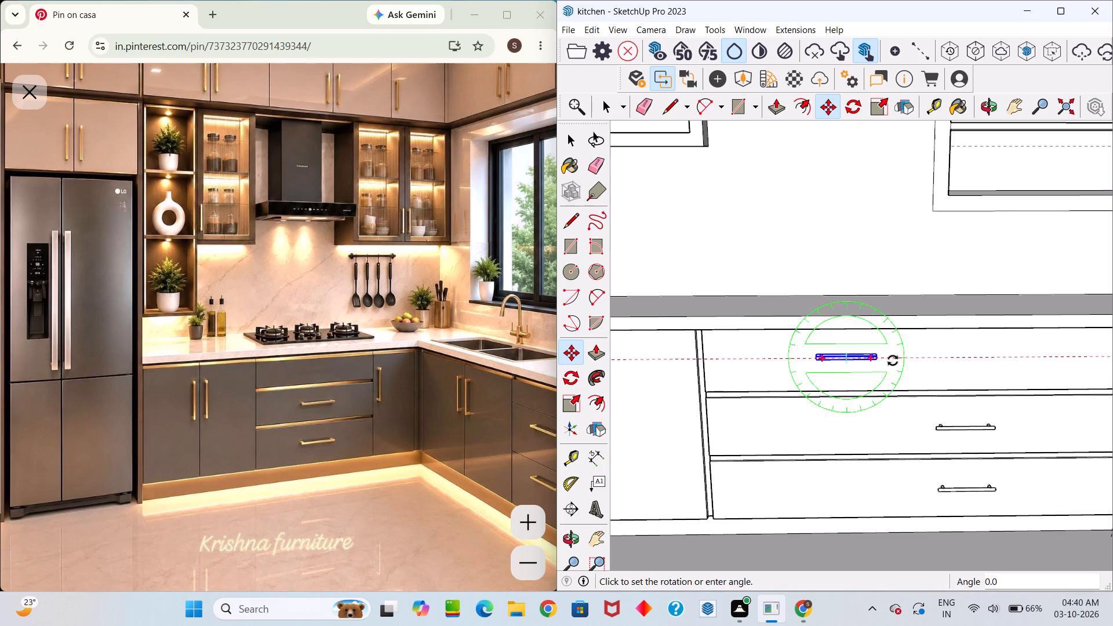
click(892, 362)
key(space)
key(m)
click(877, 364)
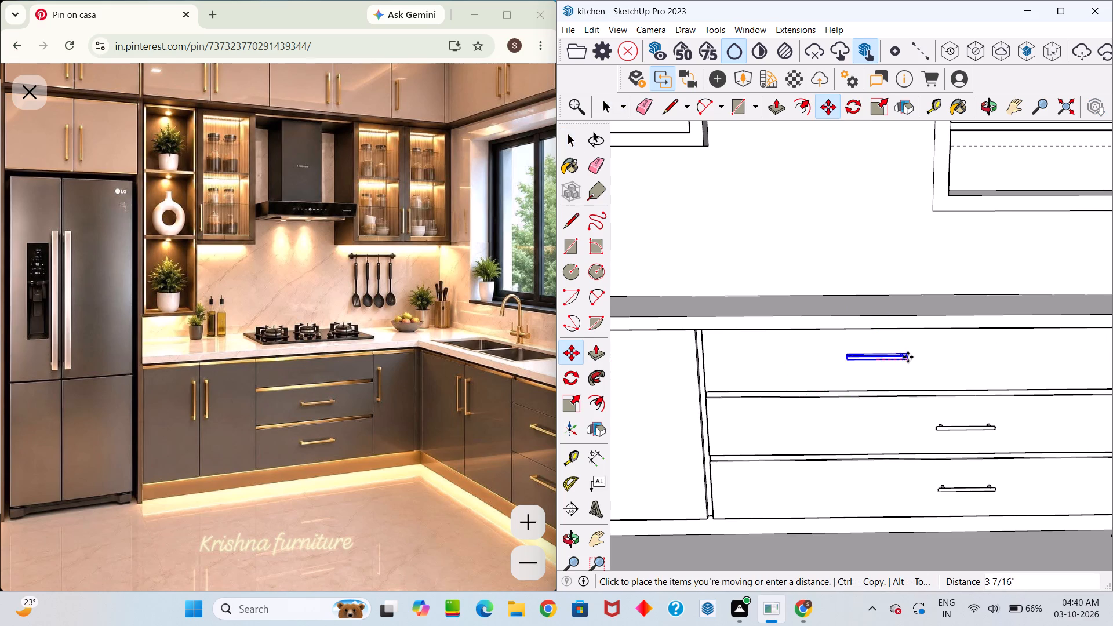
click(994, 358)
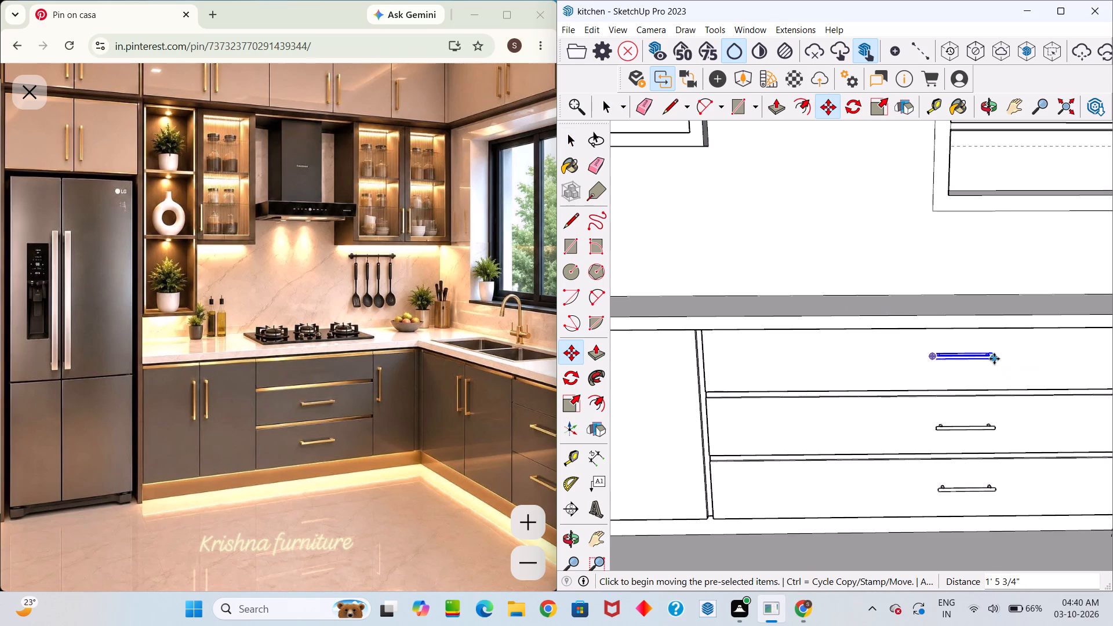
key(space)
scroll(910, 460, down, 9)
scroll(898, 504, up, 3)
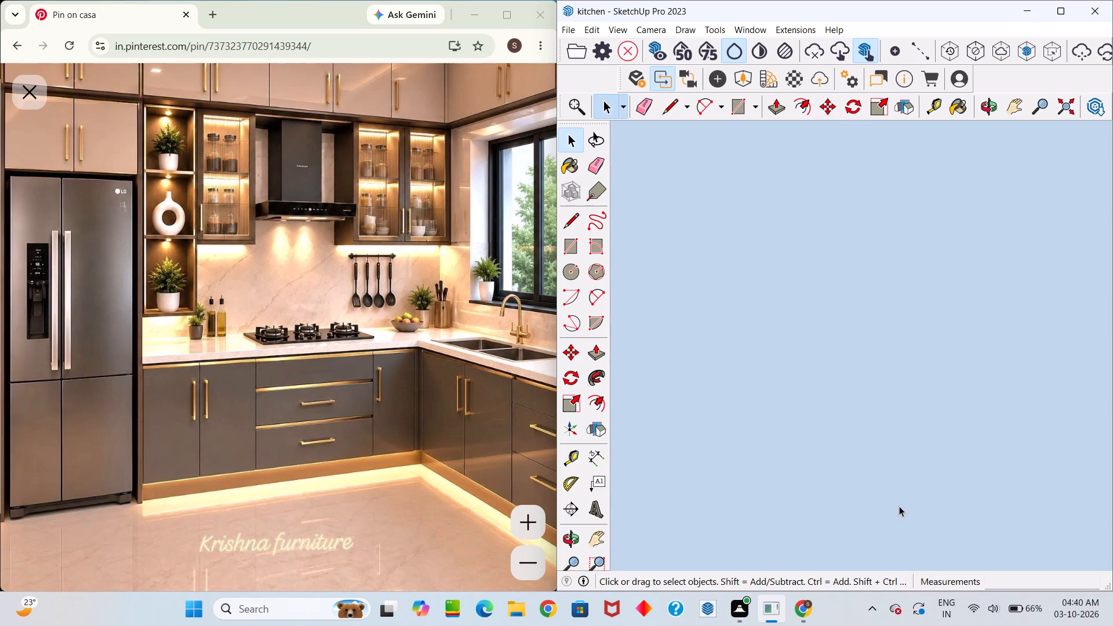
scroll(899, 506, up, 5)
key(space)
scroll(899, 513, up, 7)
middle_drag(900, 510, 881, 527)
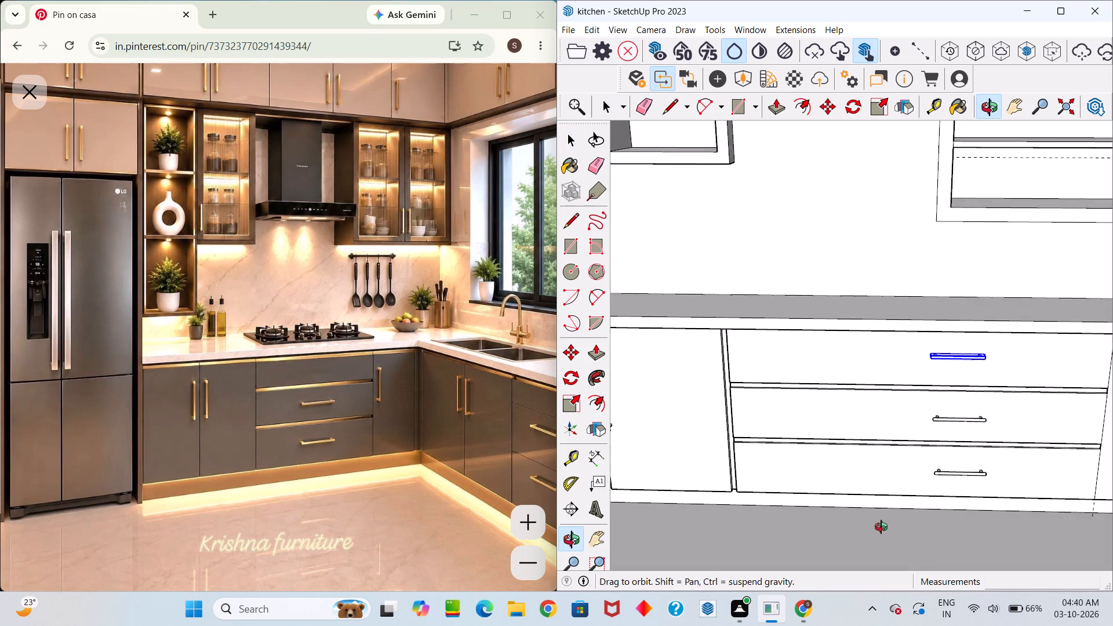
Move the top drawer's handle about 6 11/16" along the red axis, toward the middle of the drawer front.
middle_drag(881, 527, 871, 528)
scroll(870, 510, down, 4)
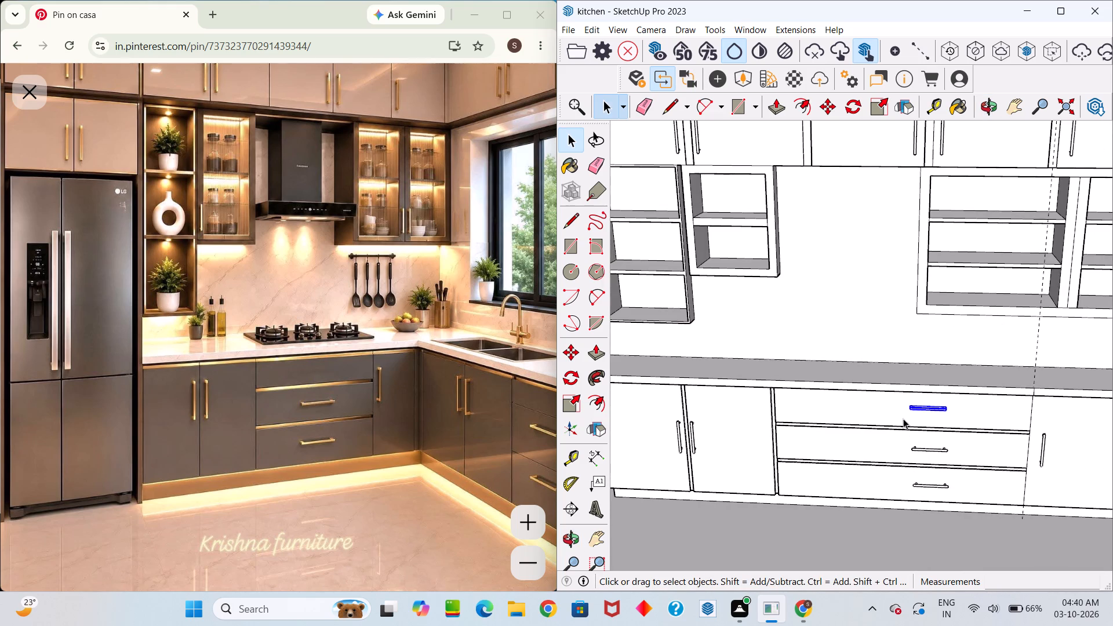
click(907, 405)
click(921, 406)
key(m)
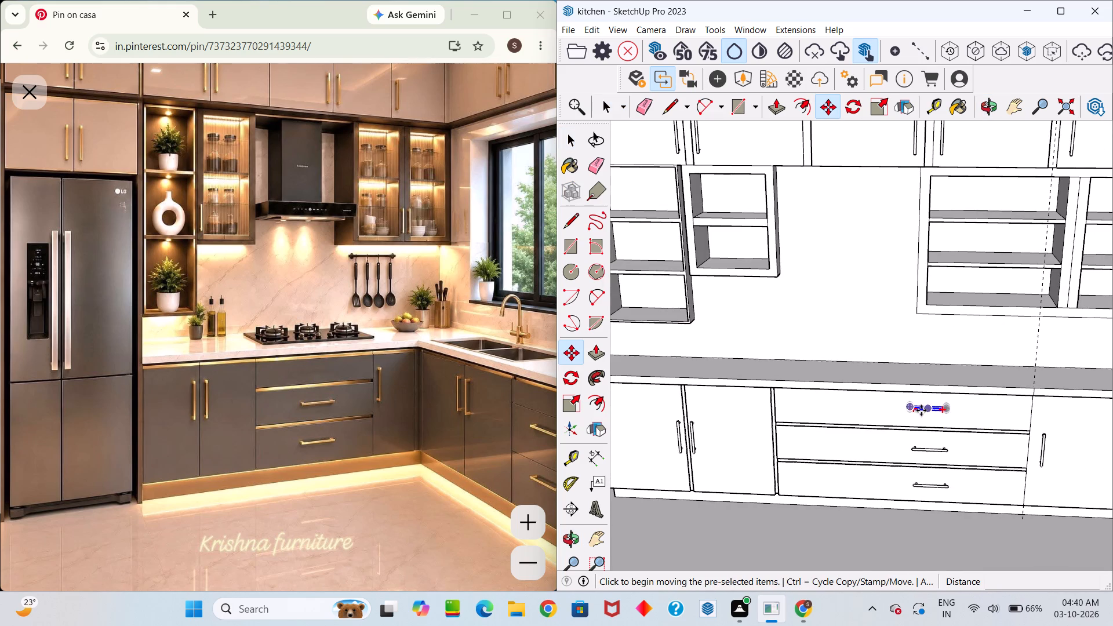
click(921, 410)
click(901, 412)
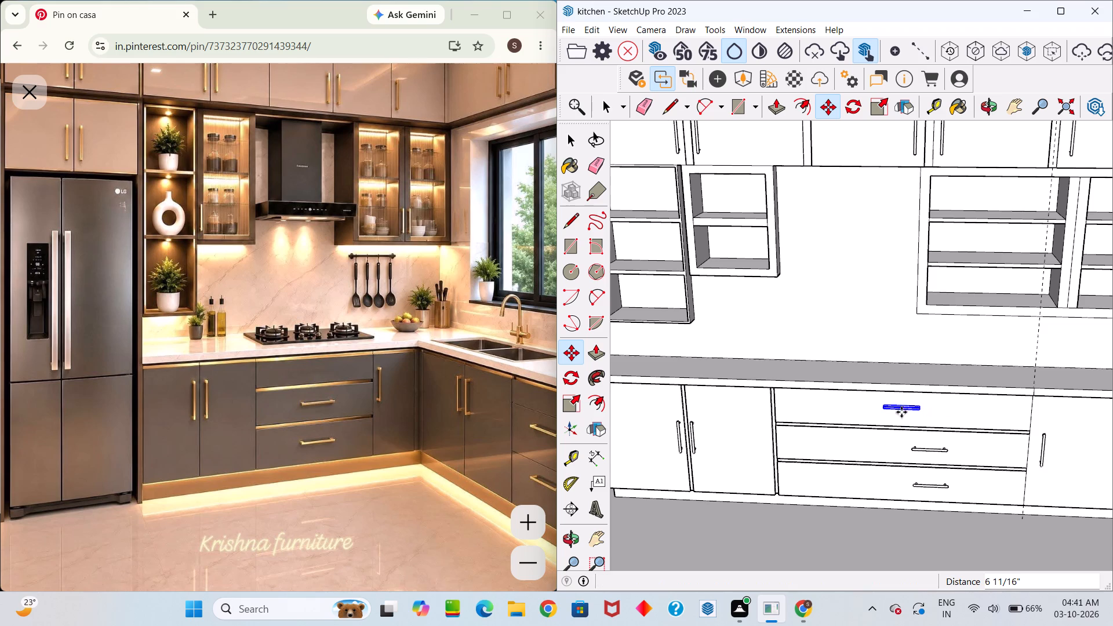
key(space)
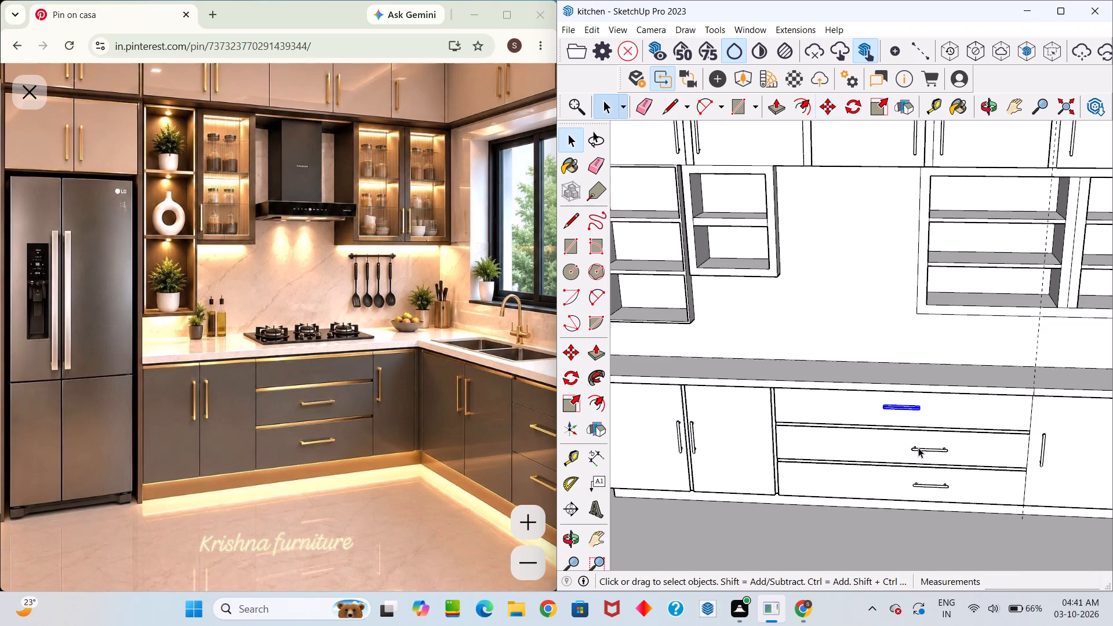
Move the bottom drawer's handle along the red axis so it lines up beneath the top drawer's handle.
click(918, 447)
click(930, 486)
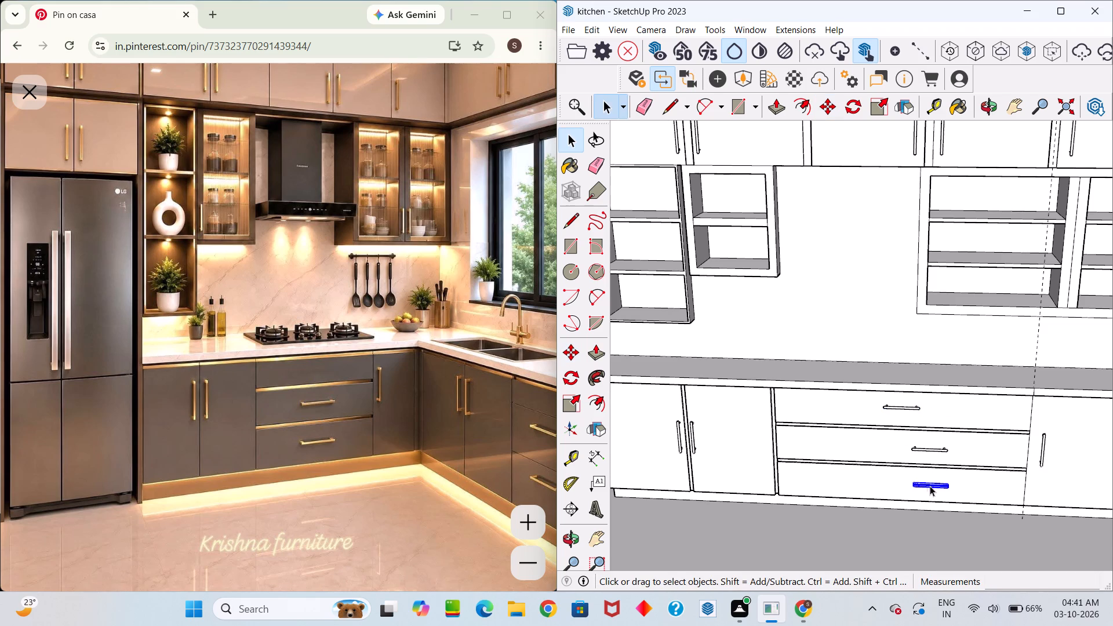
key(m)
click(921, 486)
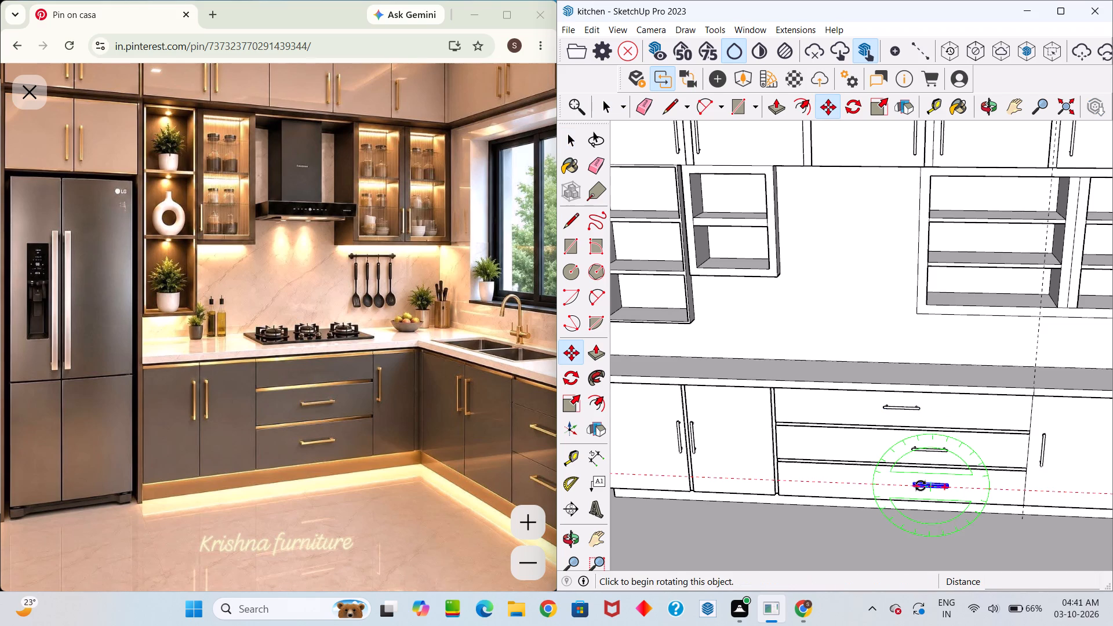
key(space)
key(m)
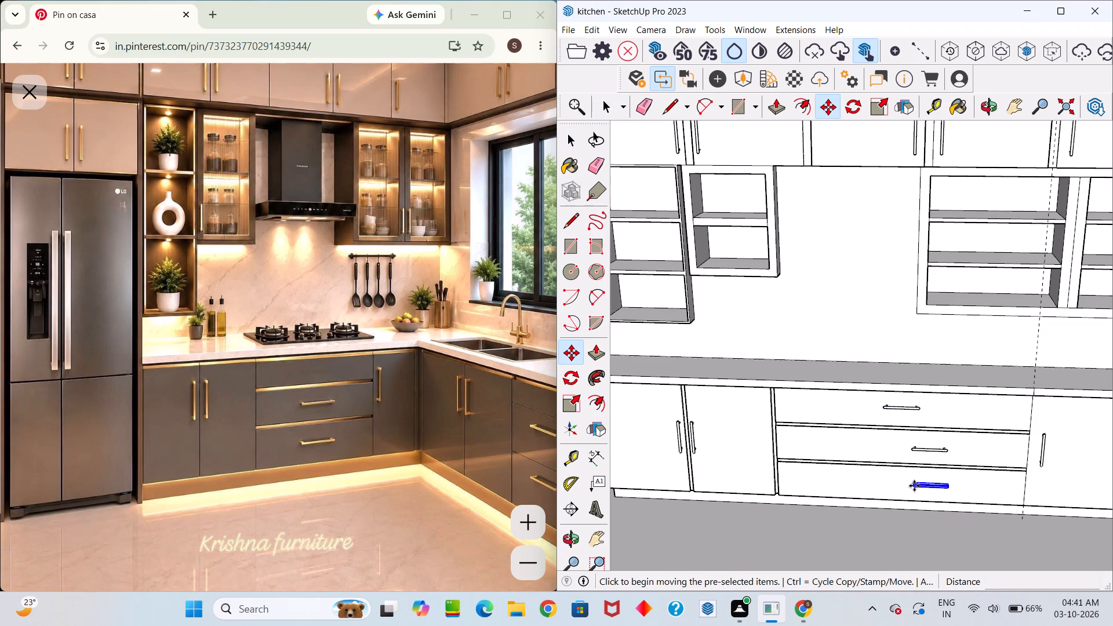
click(914, 486)
key(space)
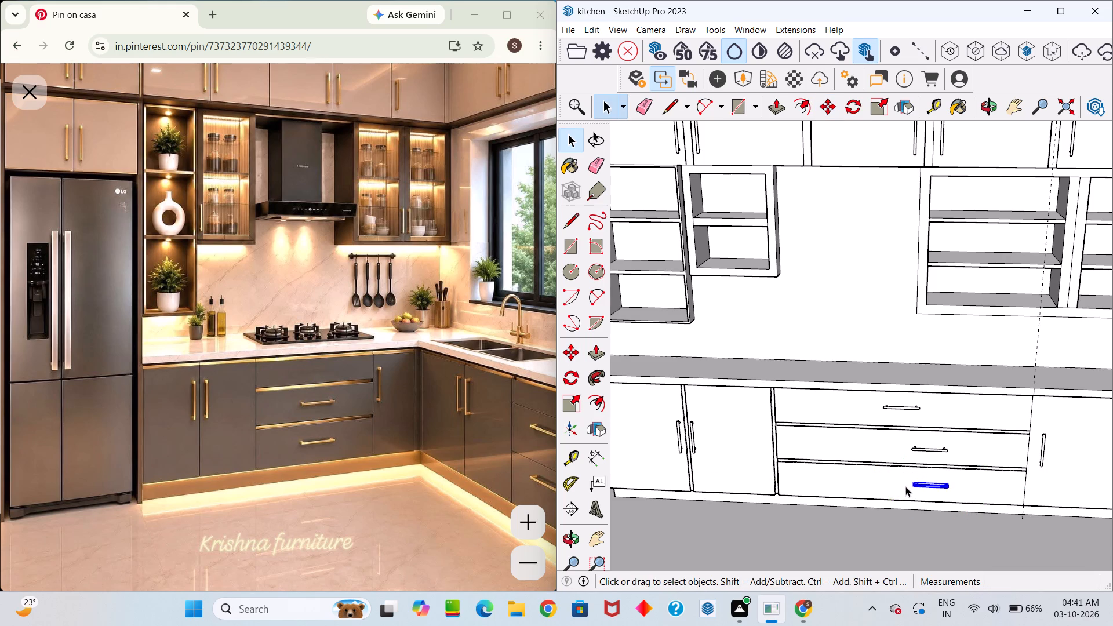
key(m)
scroll(923, 484, up, 7)
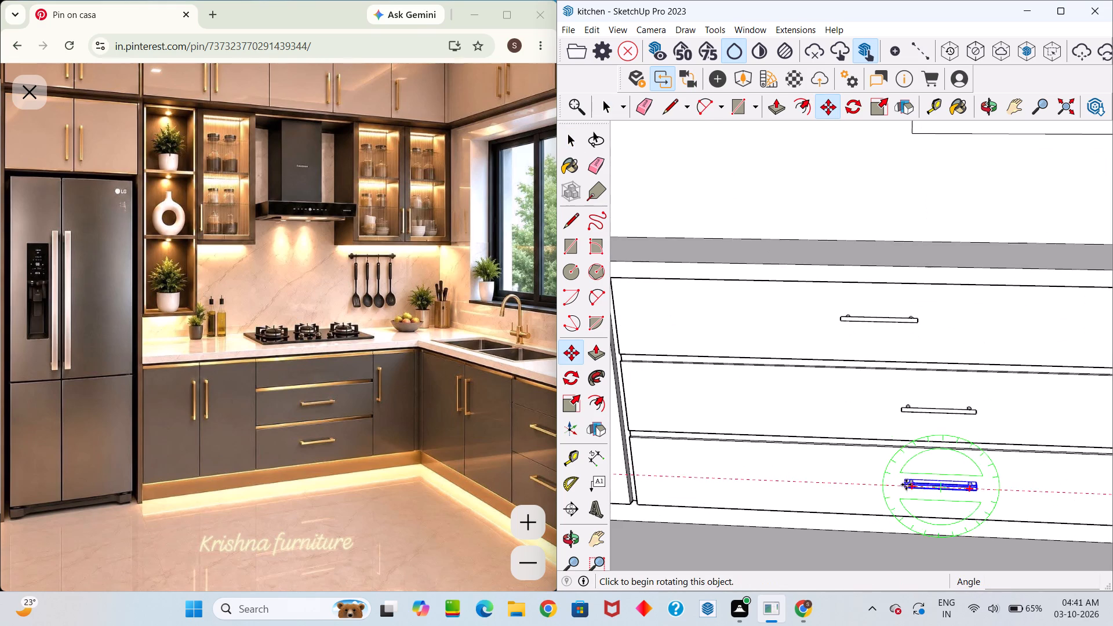
click(905, 479)
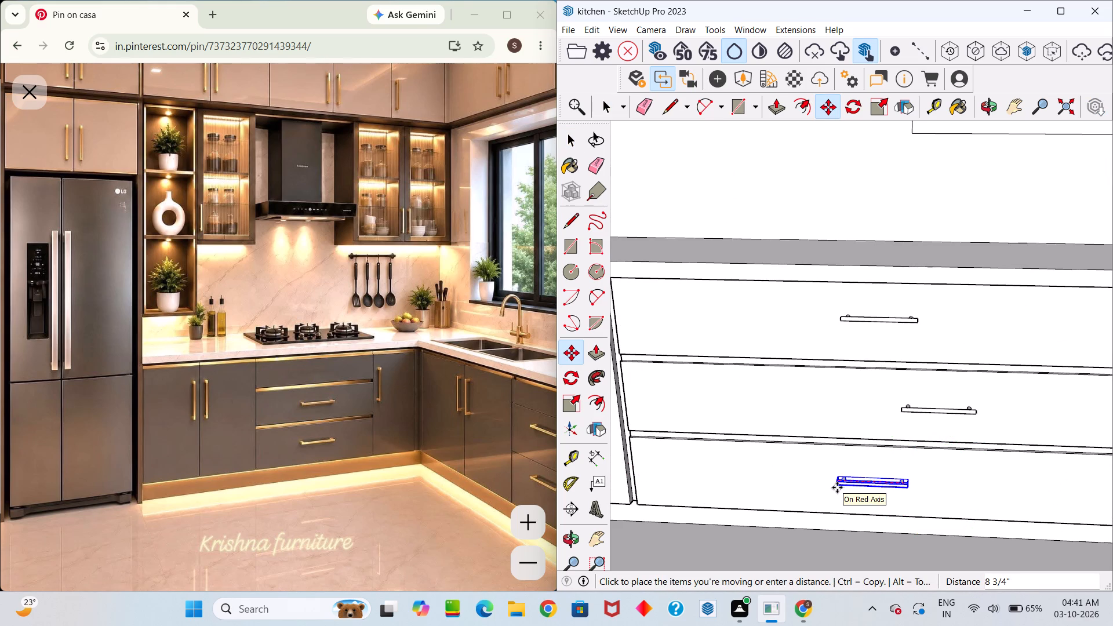
click(840, 487)
key(space)
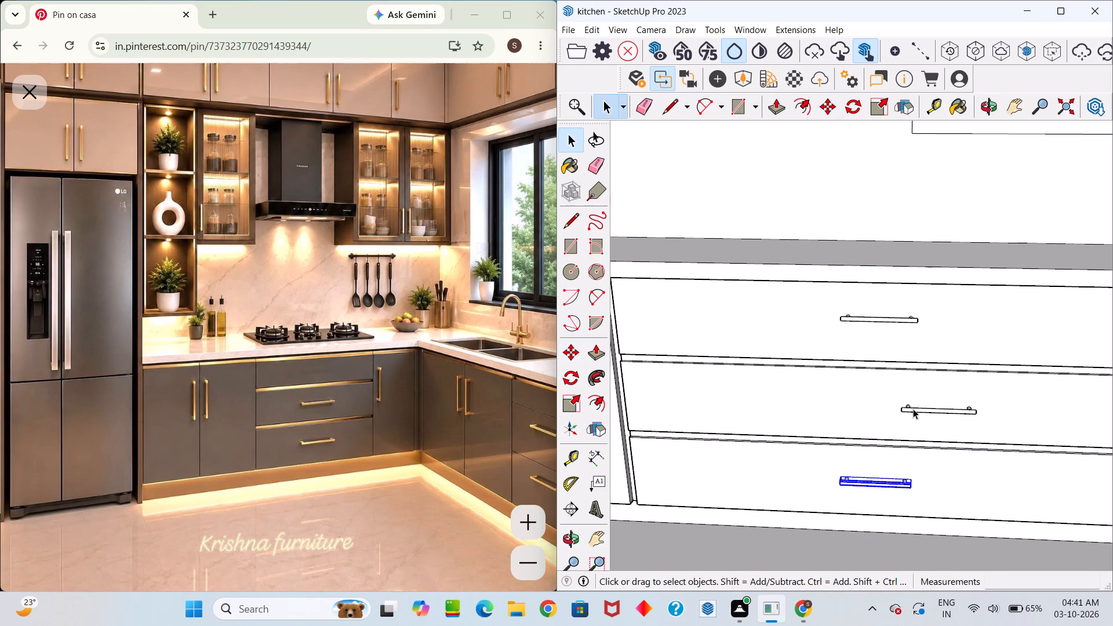
Move the middle drawer's handle about 7 9/16" along the red axis, in line with the top and bottom handles.
click(912, 407)
key(m)
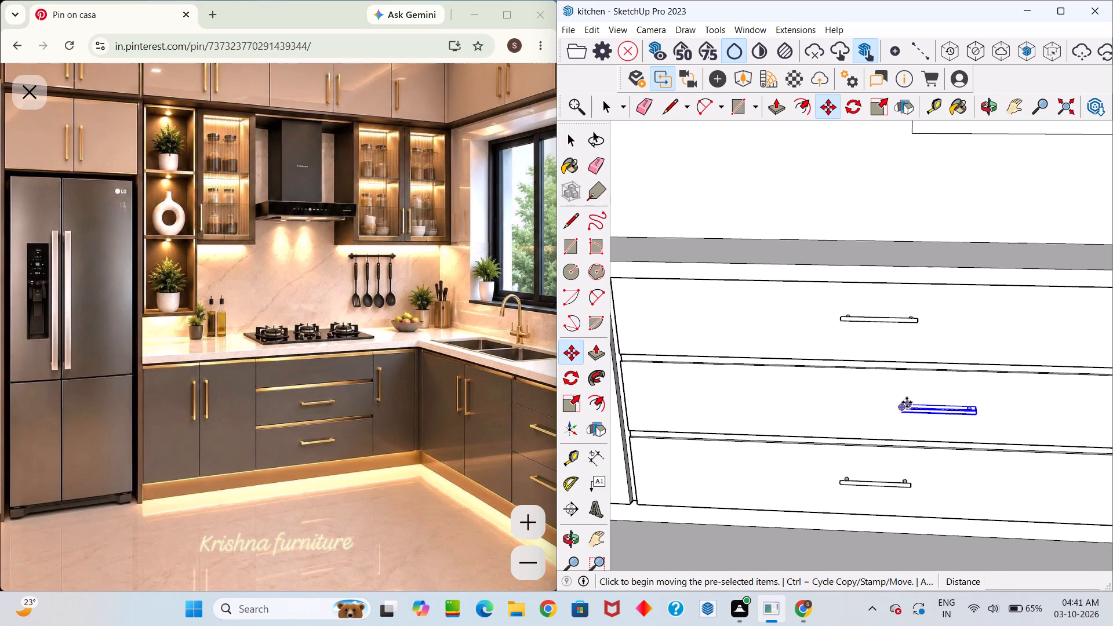
click(903, 402)
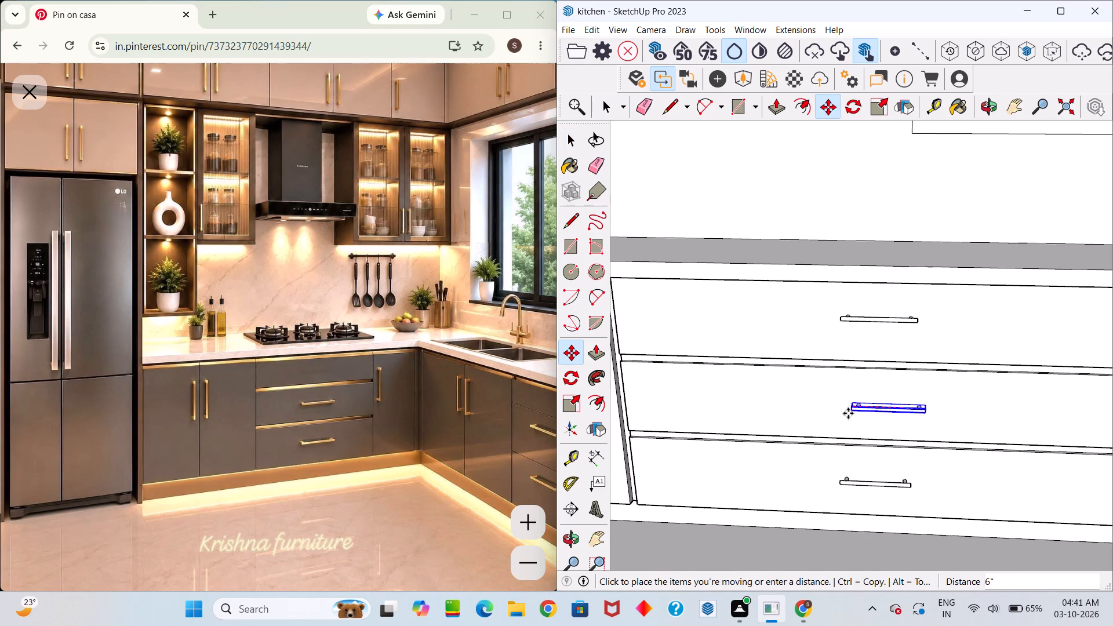
click(842, 410)
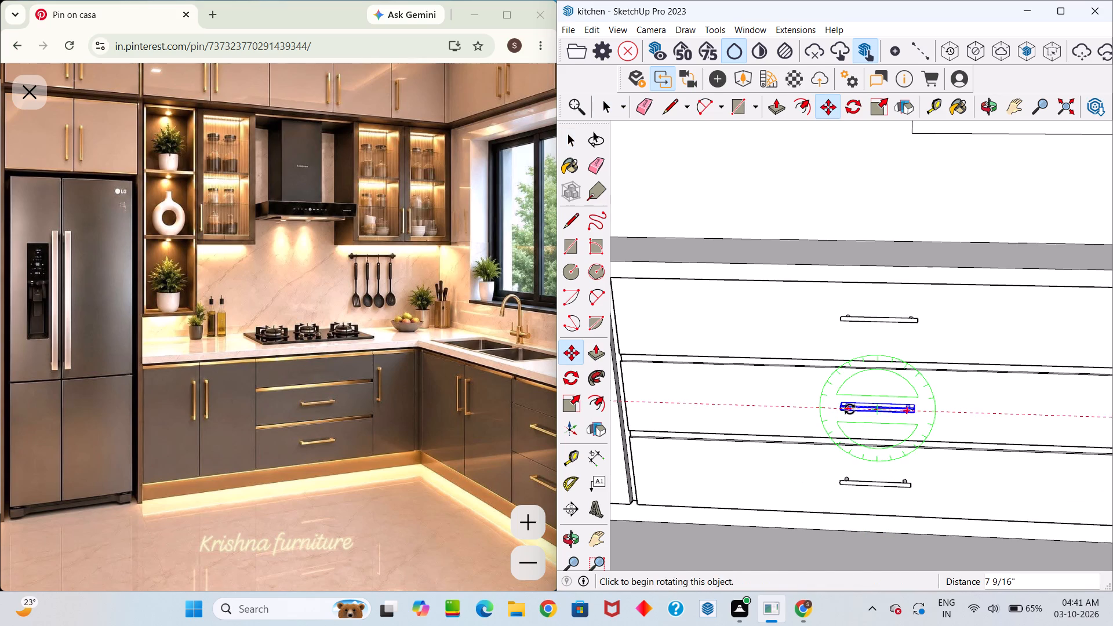
key(space)
Examine the aligned drawer handles and the overall kitchen layout from inside and above the room.
scroll(867, 423, down, 8)
key(space)
scroll(882, 508, down, 2)
middle_click(884, 508)
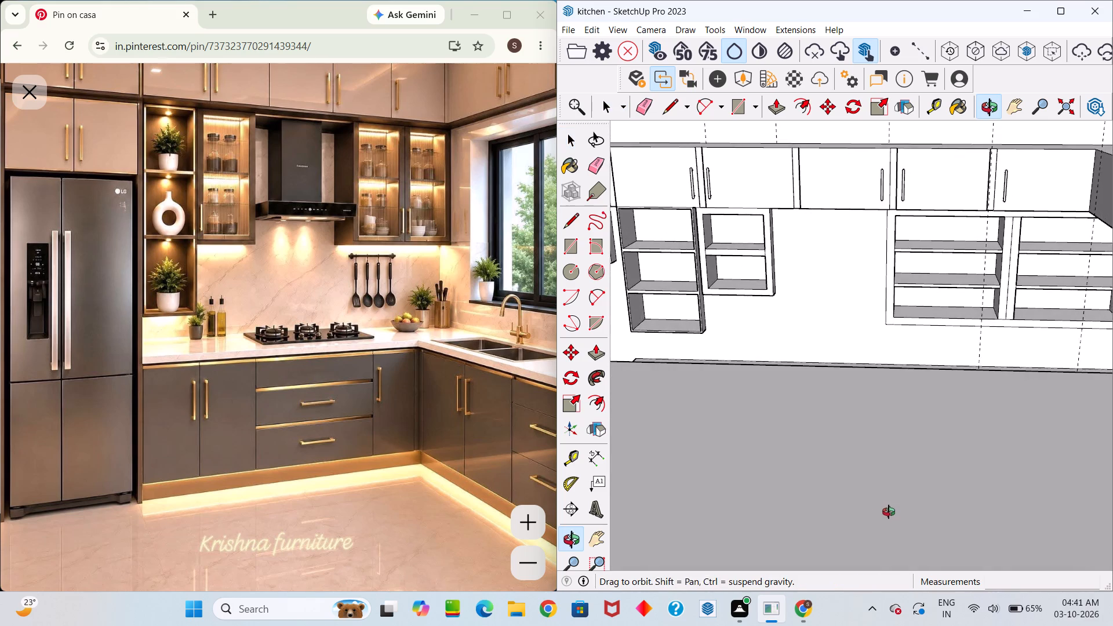
middle_drag(889, 512, 888, 542)
scroll(890, 543, down, 6)
scroll(927, 490, down, 6)
scroll(903, 436, down, 8)
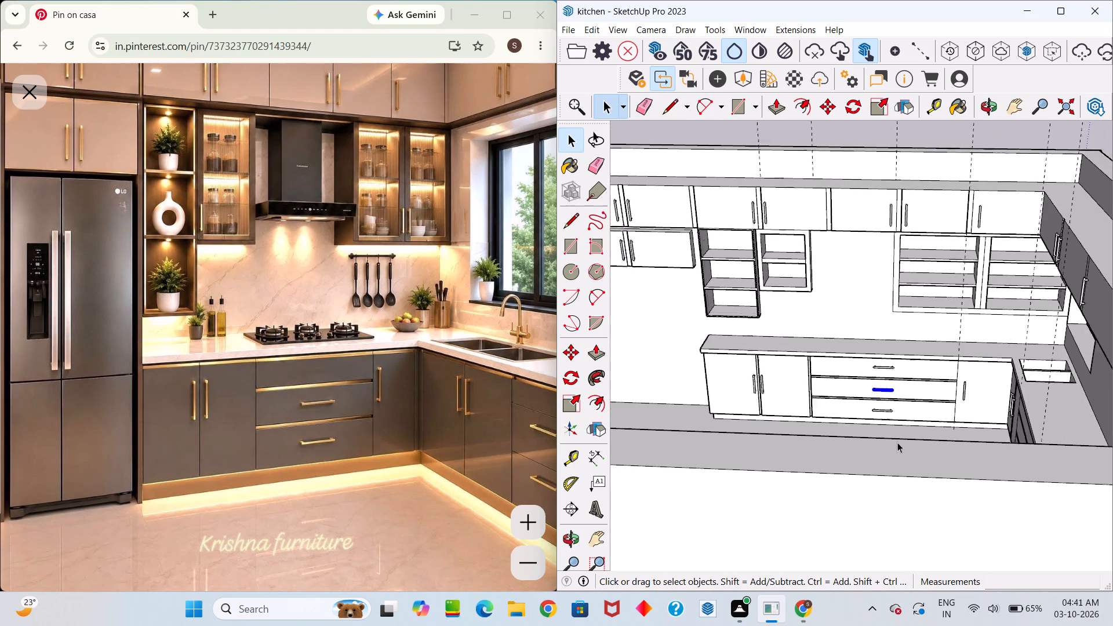
scroll(897, 442, down, 1)
key(space)
click(890, 432)
middle_drag(905, 457, 932, 555)
scroll(911, 469, down, 1)
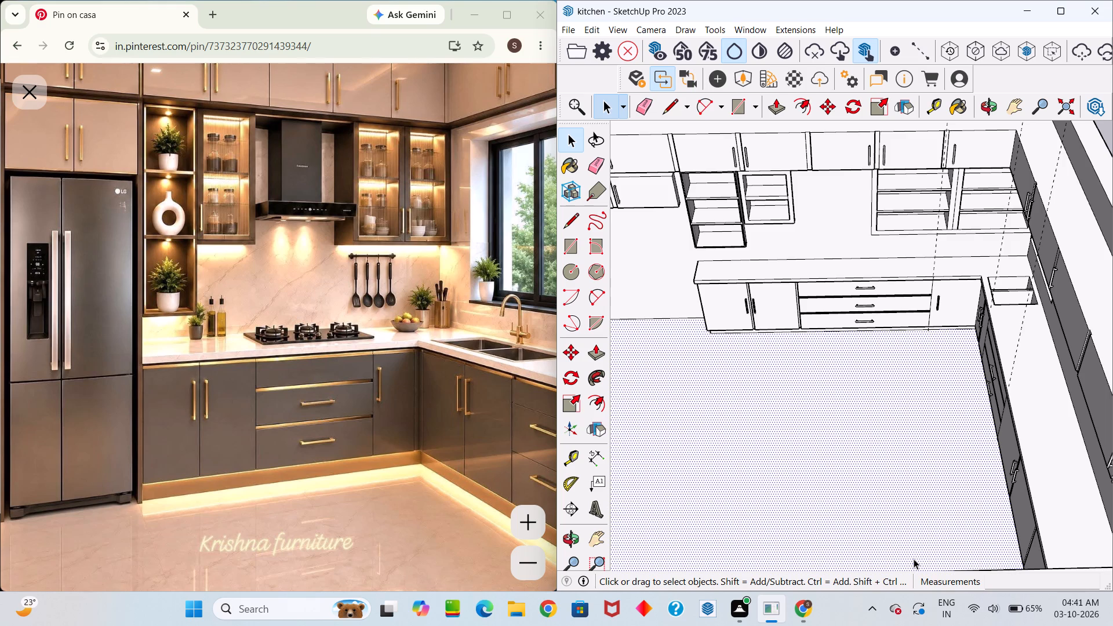
middle_drag(936, 515, 973, 528)
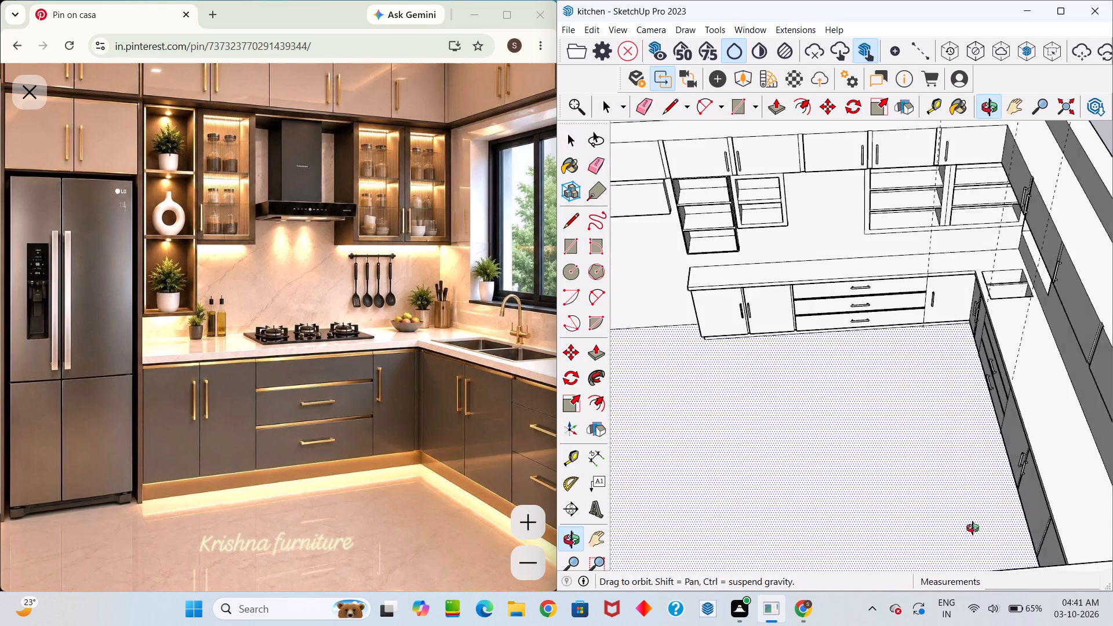
middle_drag(973, 528, 1112, 438)
scroll(859, 339, down, 5)
scroll(795, 307, down, 1)
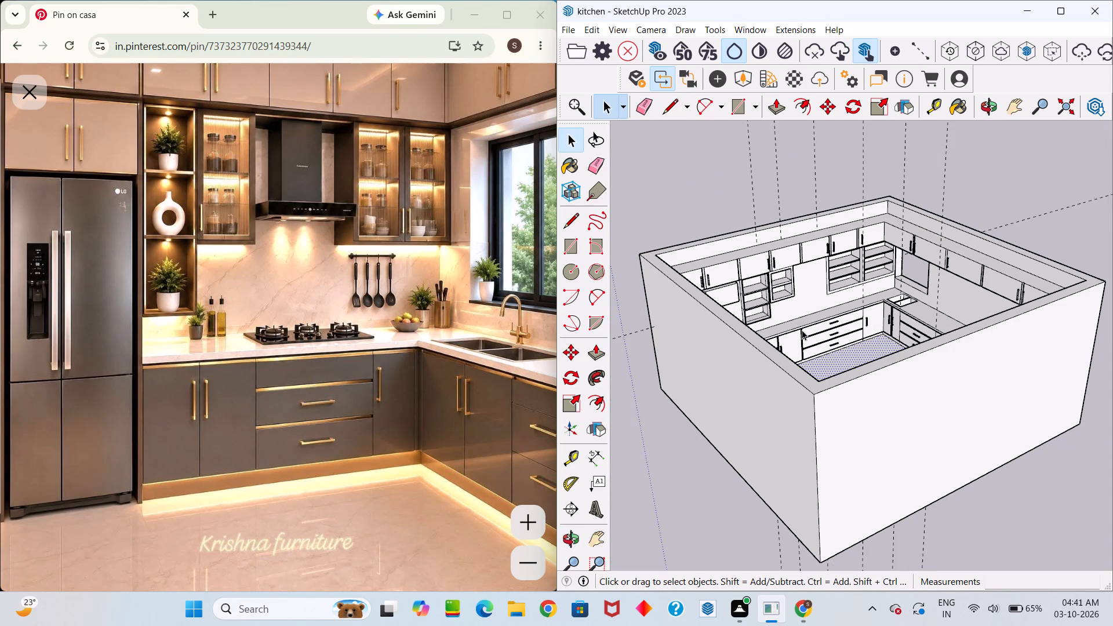
scroll(888, 357, up, 4)
scroll(875, 358, down, 1)
middle_drag(861, 325, 864, 340)
drag(861, 325, 864, 340)
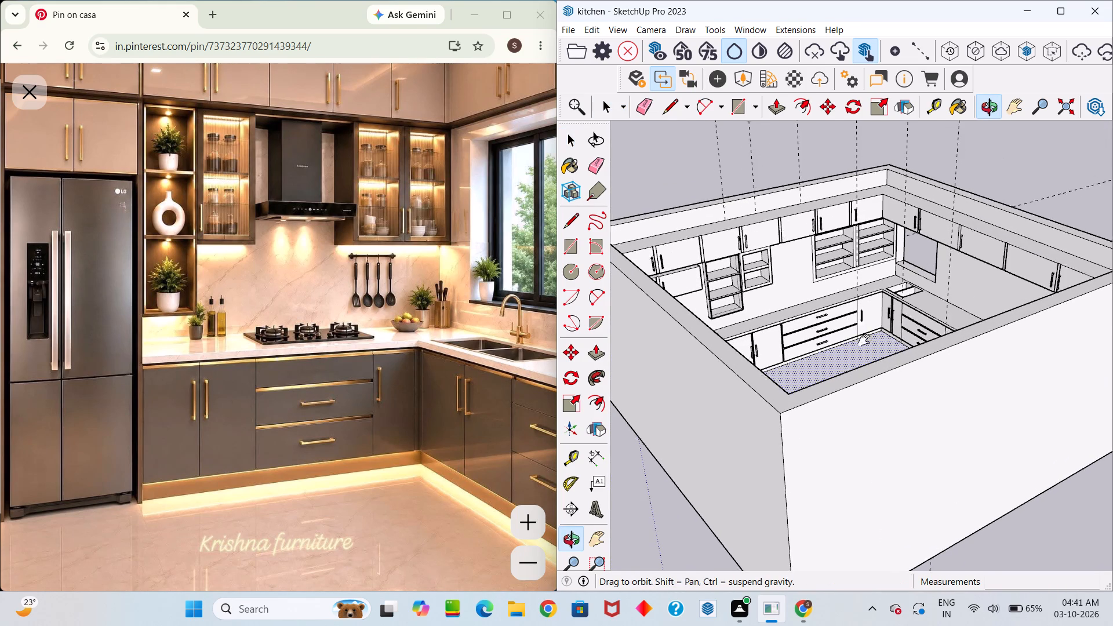
middle_drag(864, 340, 877, 488)
drag(864, 340, 877, 488)
scroll(877, 489, up, 6)
middle_drag(876, 488, 603, 516)
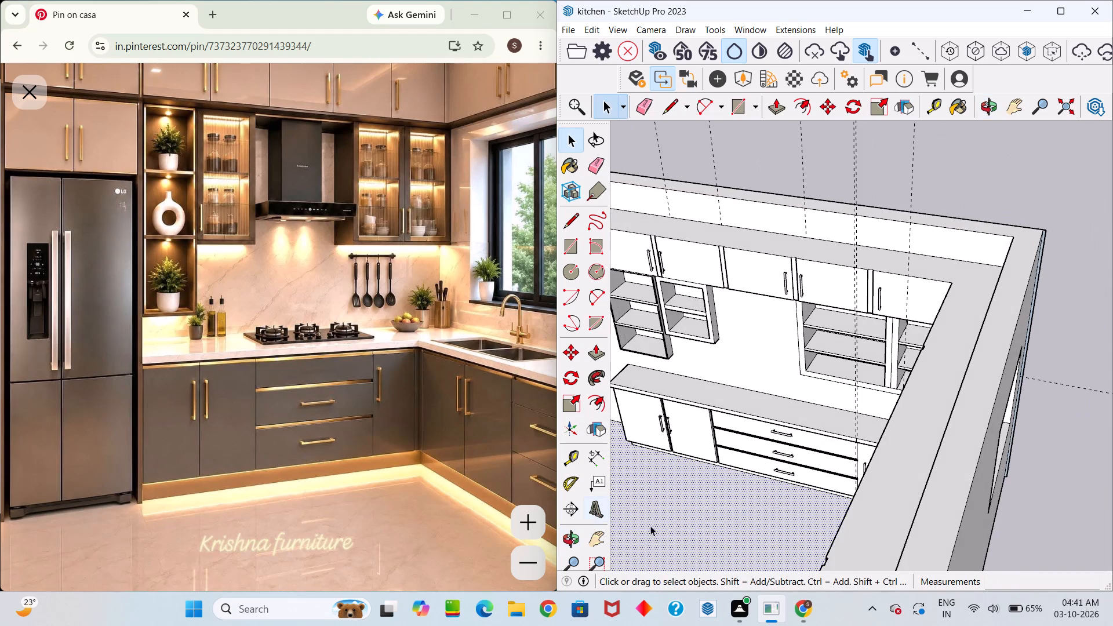
scroll(799, 511, down, 3)
middle_drag(800, 511, 987, 438)
scroll(950, 457, down, 5)
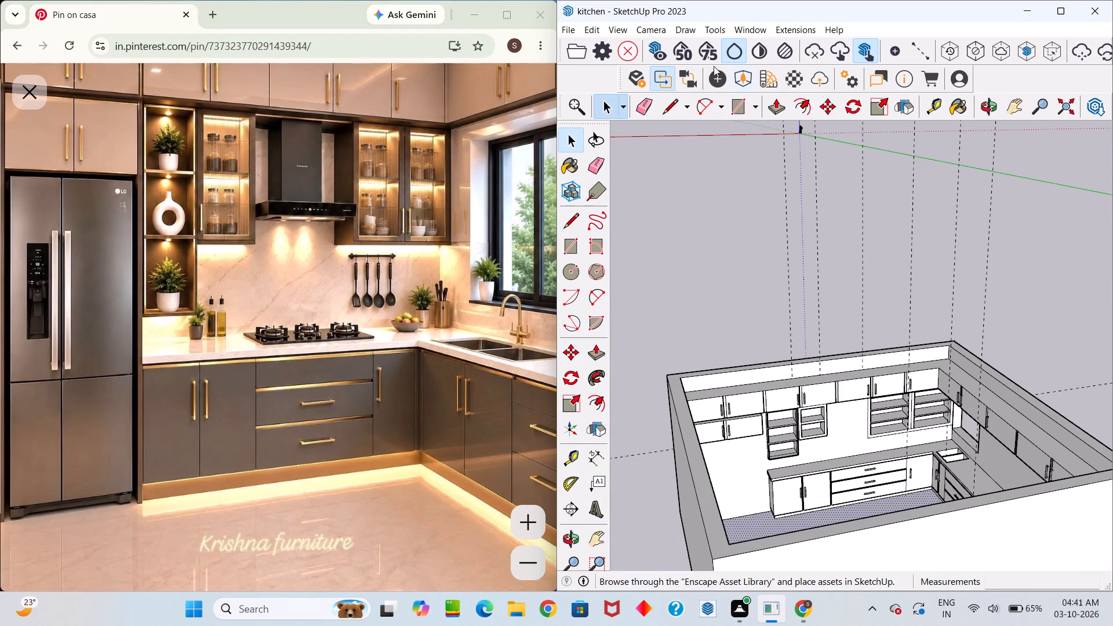
Delete all the dashed guide lines from the model.
click(574, 28)
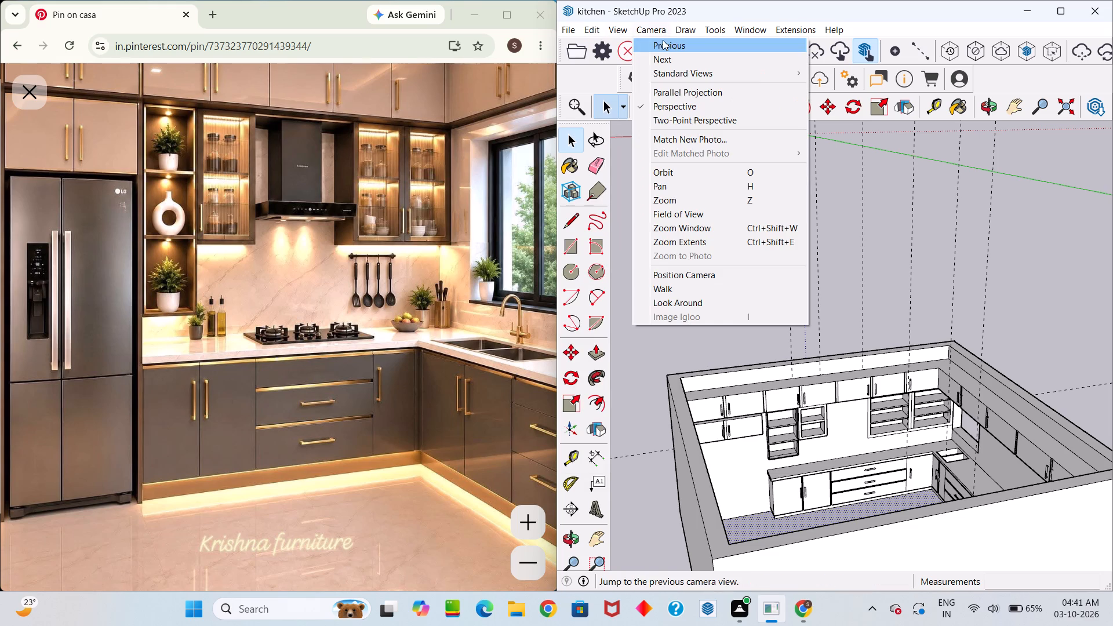
click(595, 26)
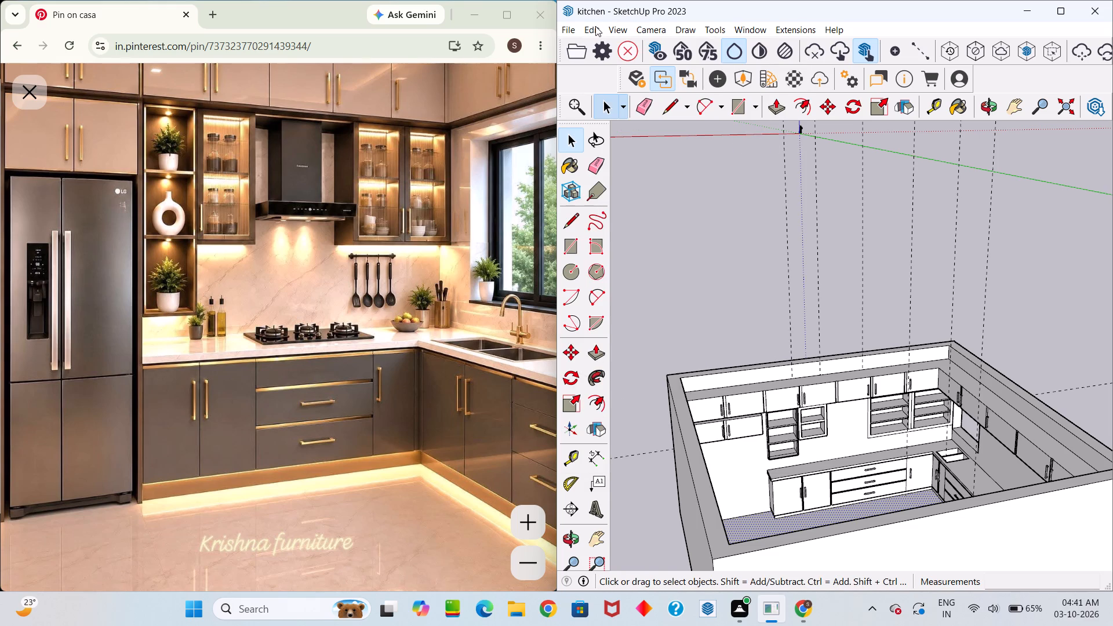
click(592, 27)
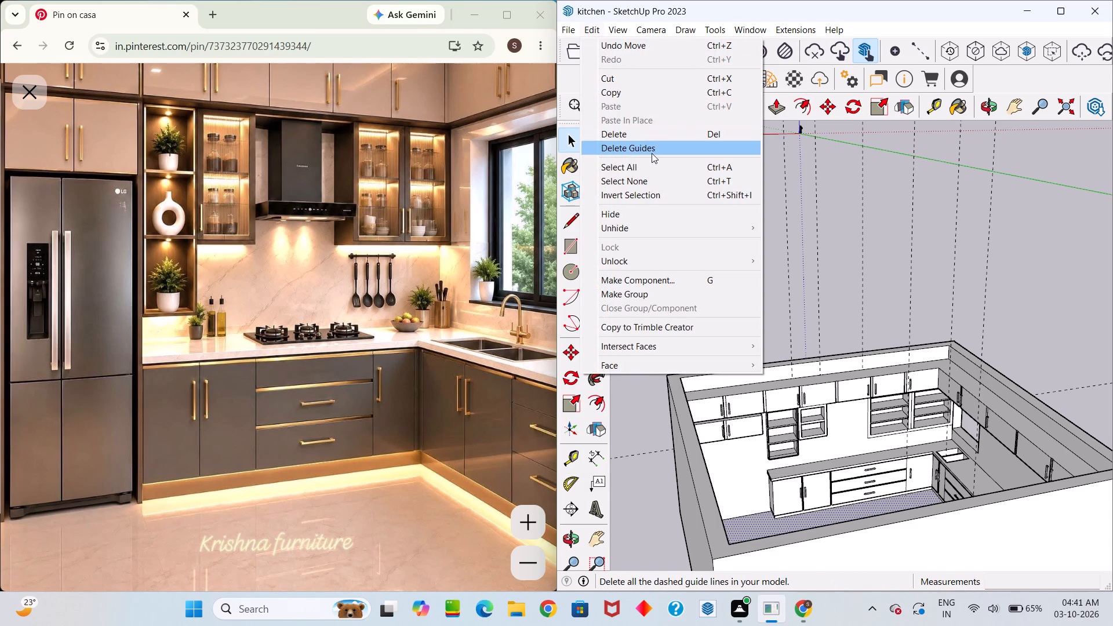
click(652, 152)
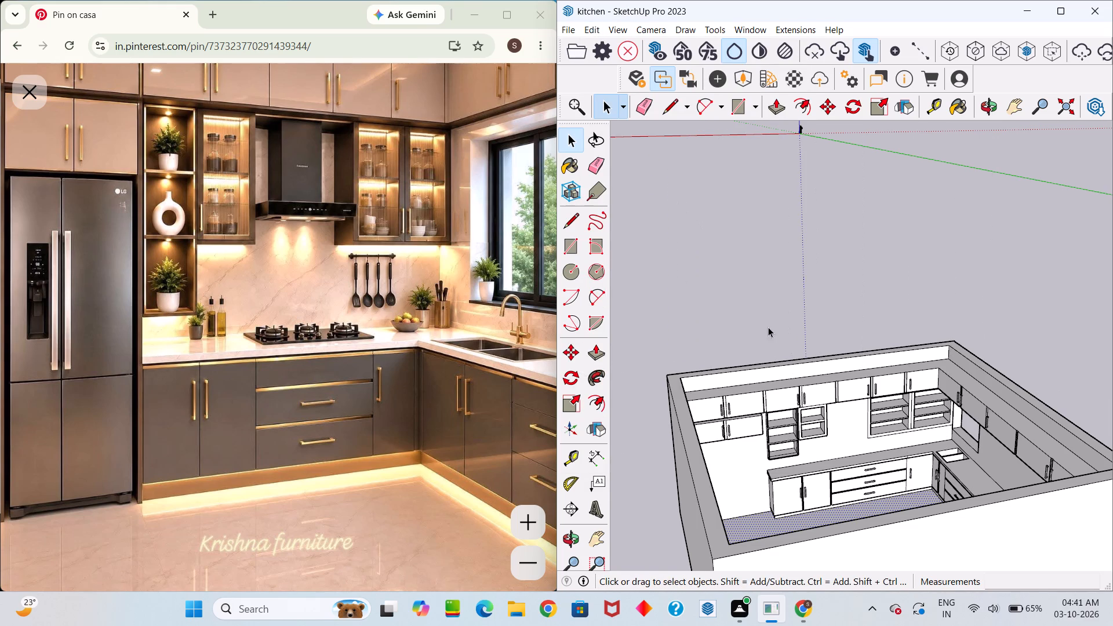
Examine the base cabinets, open shelves and the wall cabinets above the empty fridge space against the reference photo.
scroll(824, 486, up, 15)
middle_drag(803, 471, 790, 431)
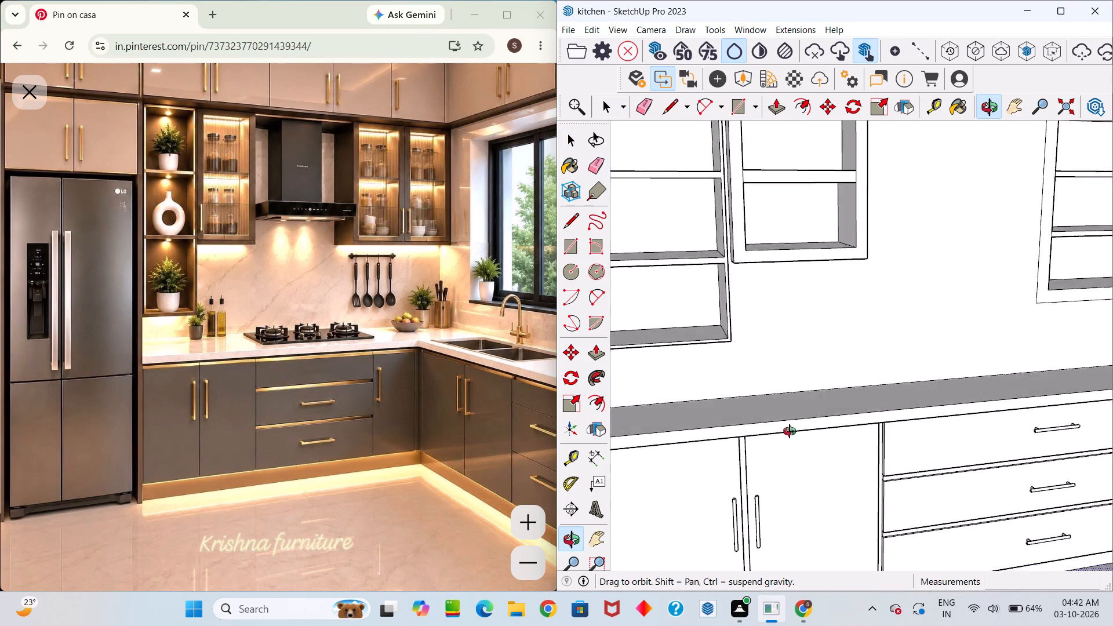
middle_drag(790, 431, 752, 547)
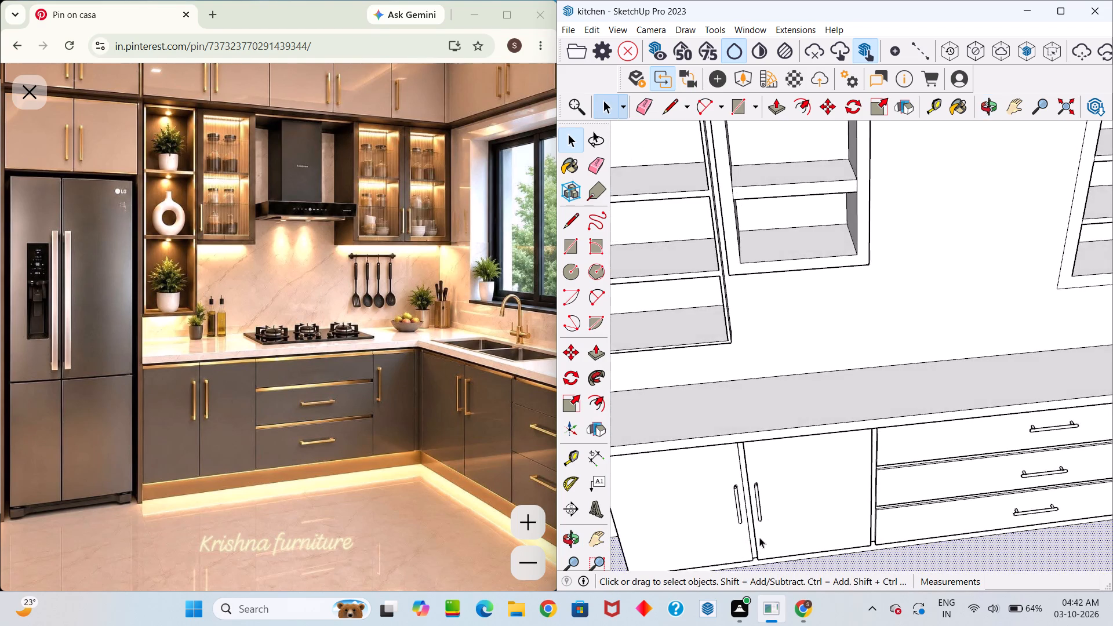
scroll(767, 509, down, 6)
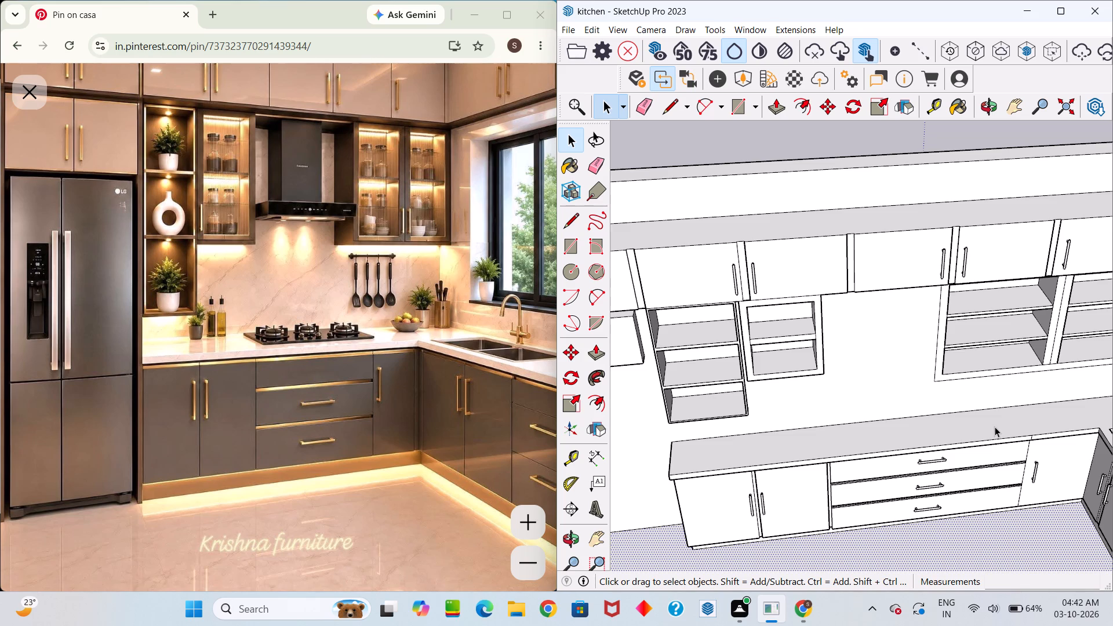
scroll(1112, 358, down, 9)
scroll(1056, 329, down, 2)
scroll(1007, 344, down, 20)
middle_drag(915, 374, 867, 318)
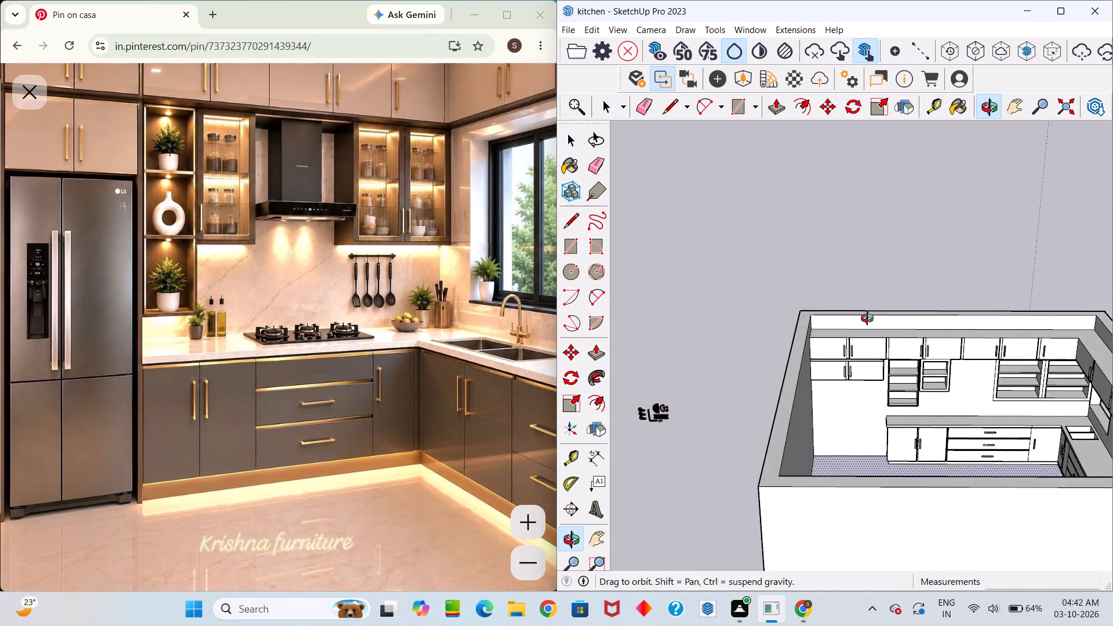
middle_drag(867, 318, 864, 322)
scroll(779, 390, up, 9)
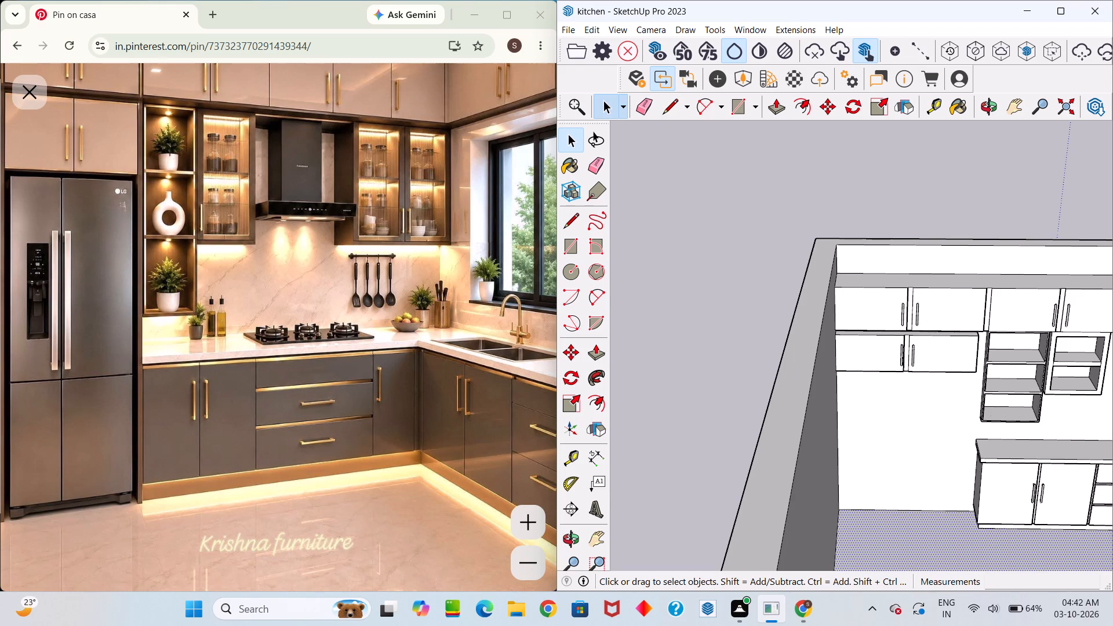
scroll(808, 300, up, 5)
middle_drag(907, 336, 871, 125)
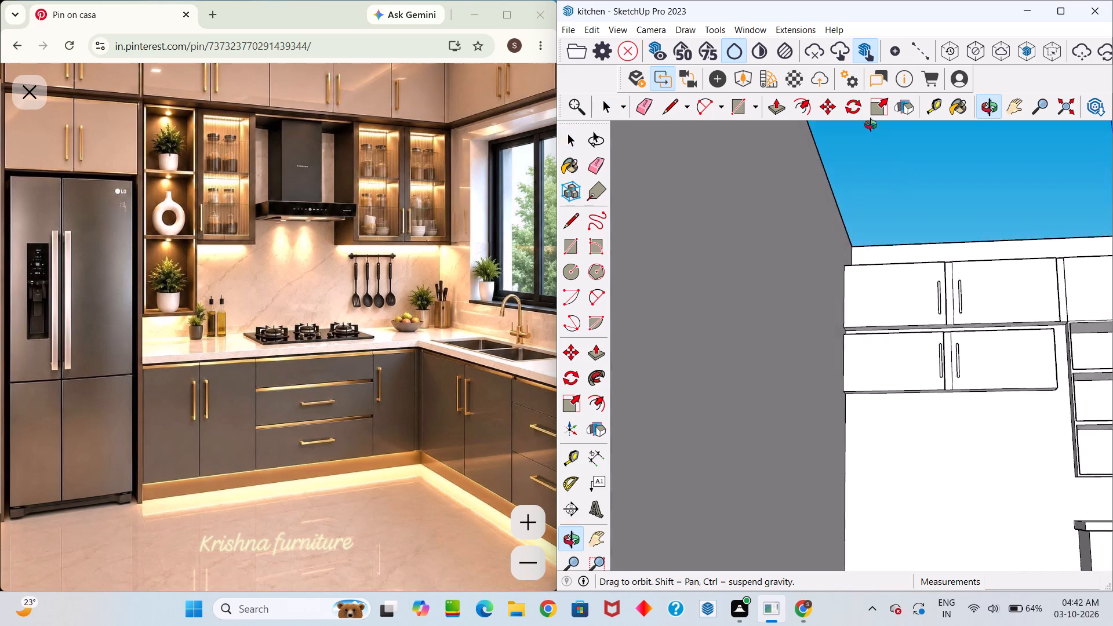
middle_drag(871, 125, 846, 189)
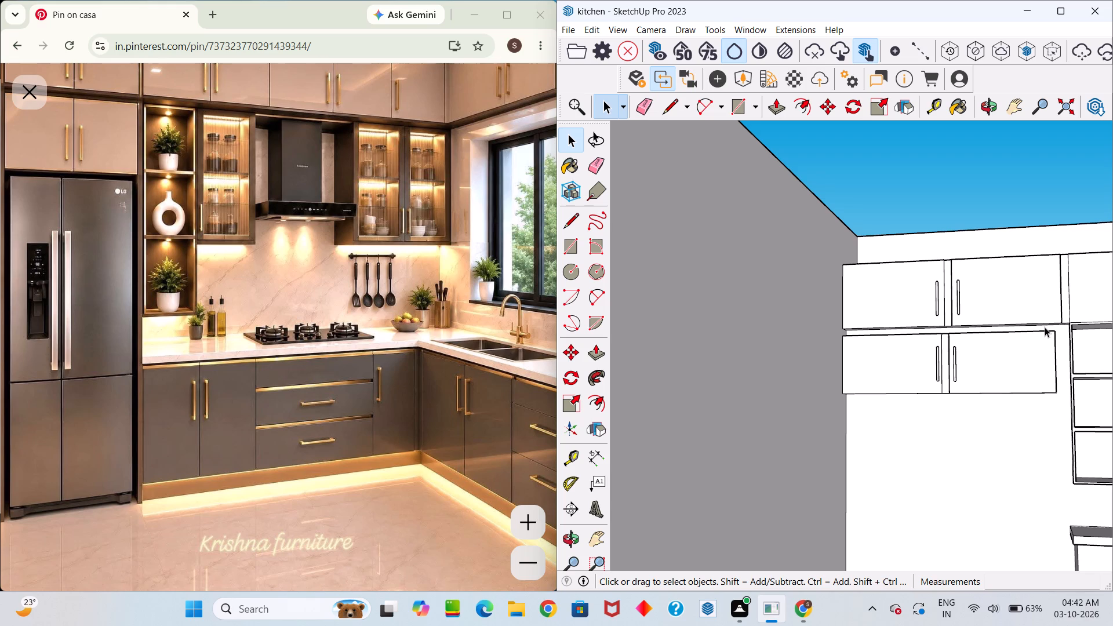
Draw a line about 3 5/8" long across the underside of the upper cabinets' end strip beside the open shelves.
scroll(1083, 328, up, 20)
scroll(1061, 324, up, 5)
middle_drag(1056, 318, 1033, 188)
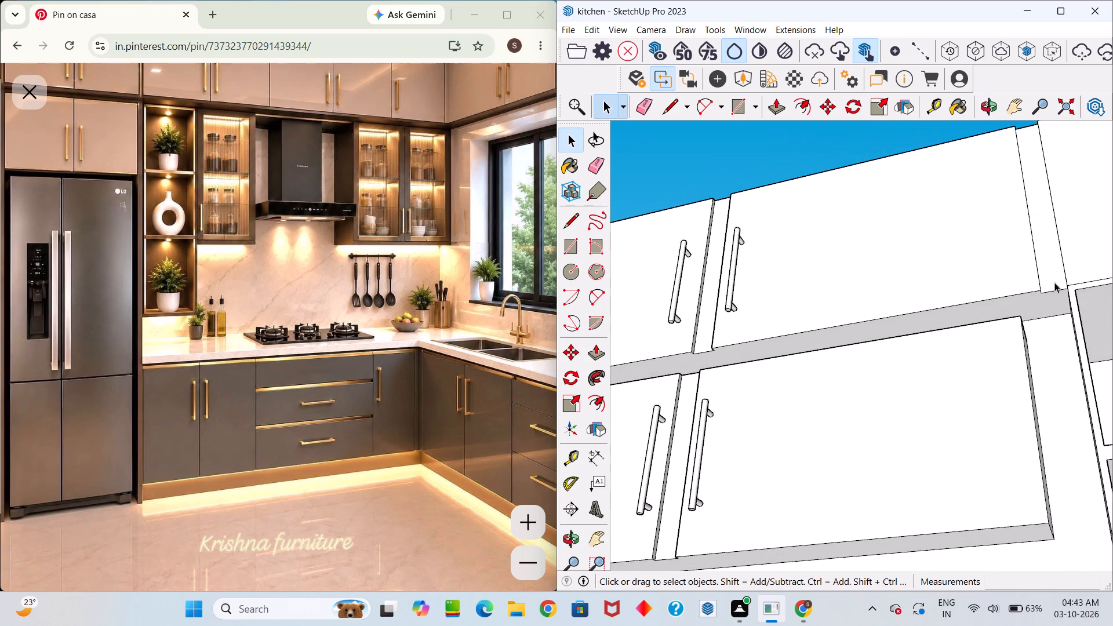
scroll(1055, 287, up, 5)
middle_drag(1052, 276, 1049, 196)
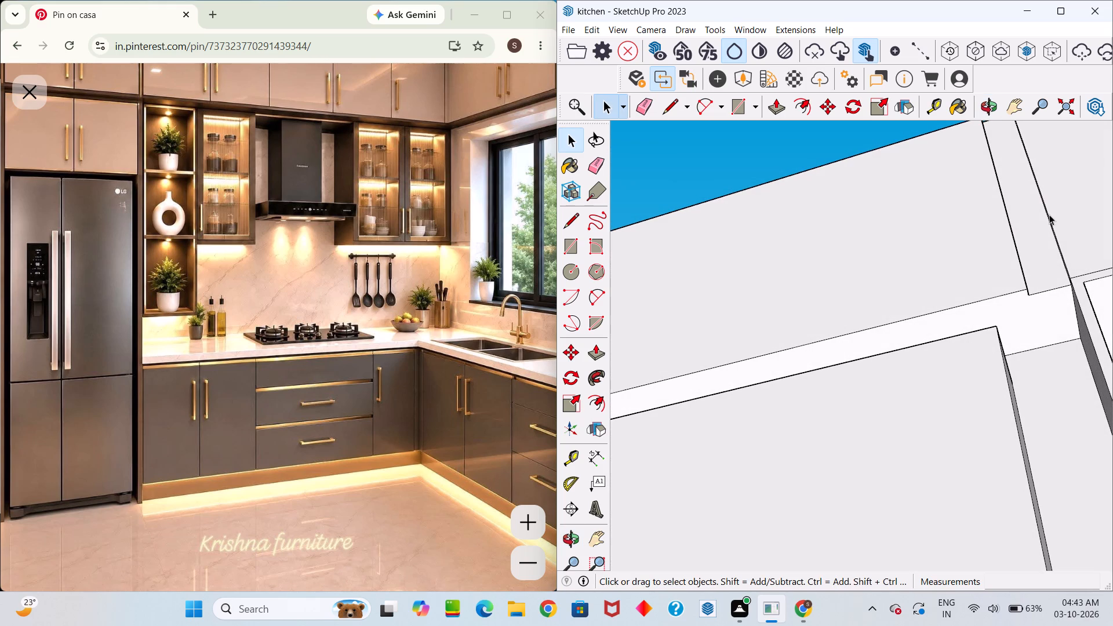
key(l)
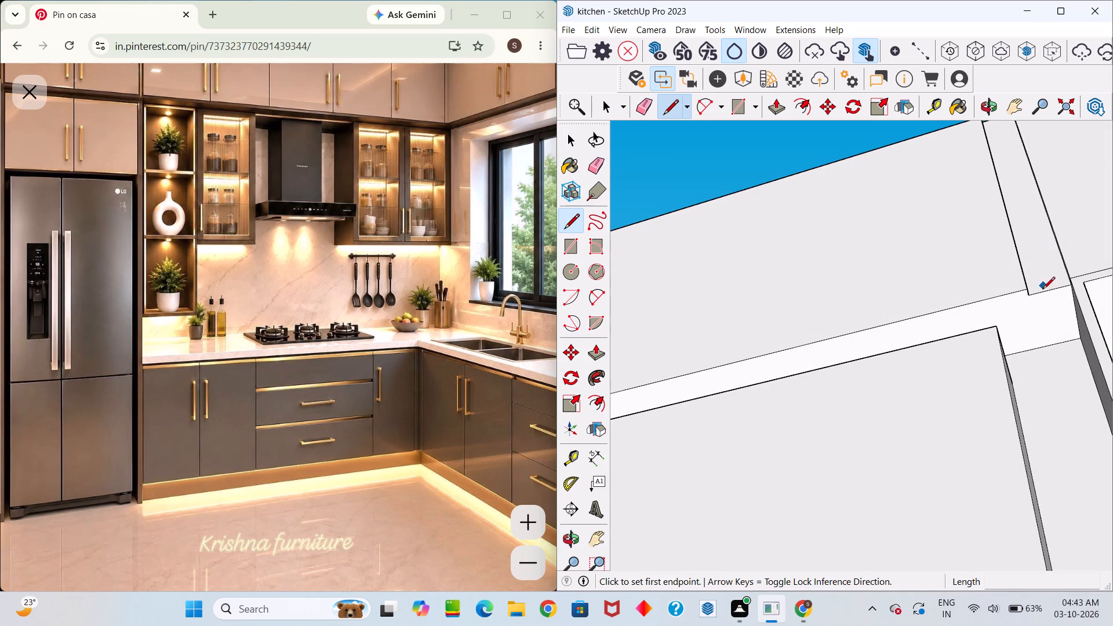
click(1034, 294)
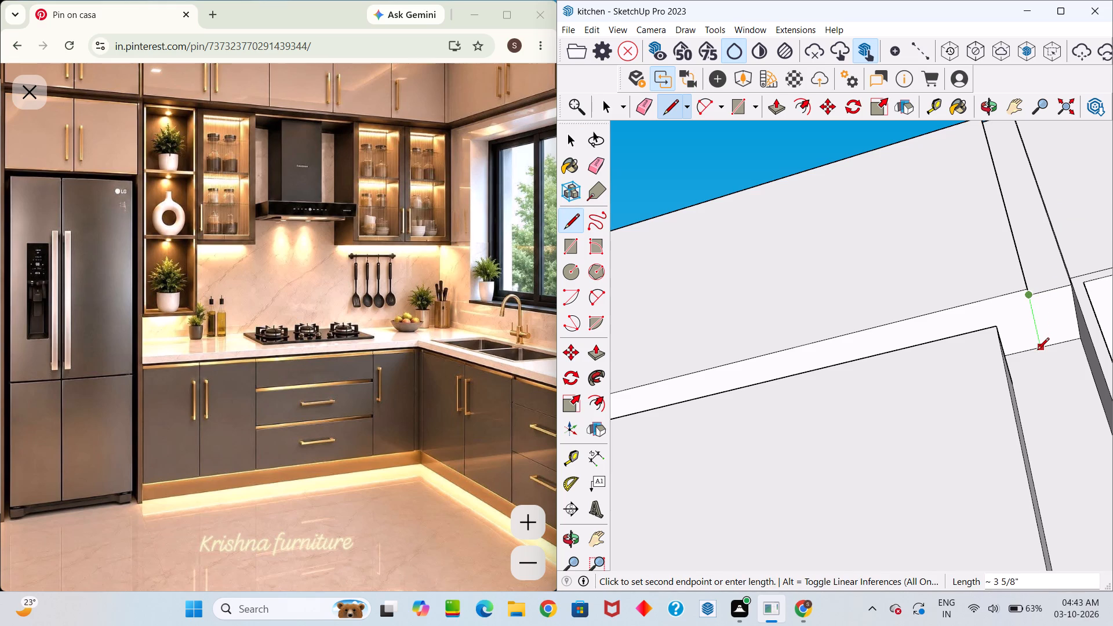
click(1037, 351)
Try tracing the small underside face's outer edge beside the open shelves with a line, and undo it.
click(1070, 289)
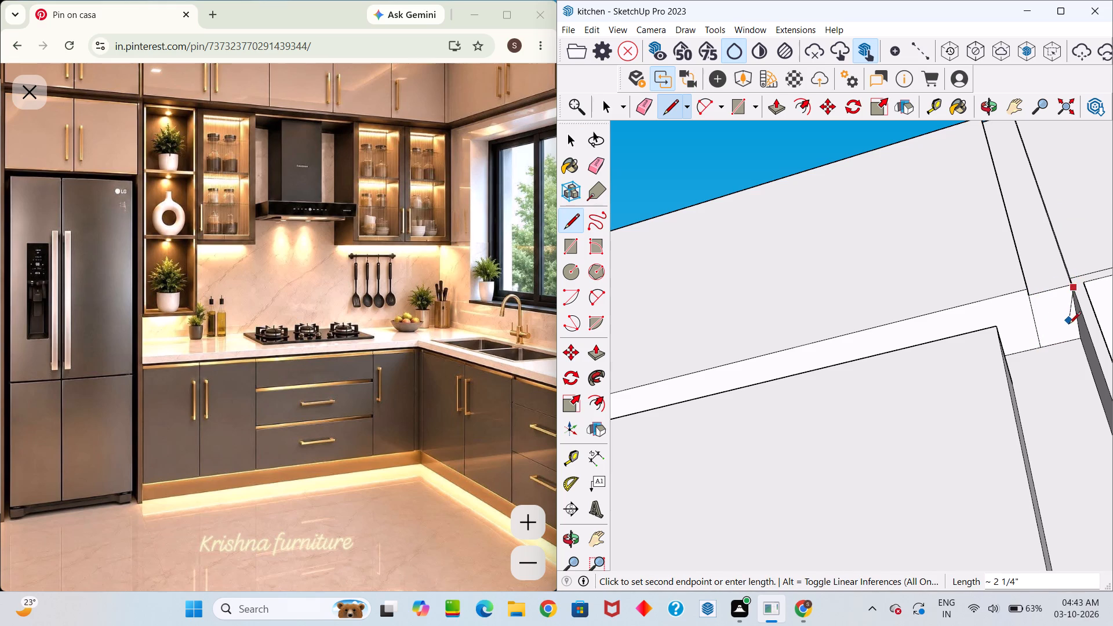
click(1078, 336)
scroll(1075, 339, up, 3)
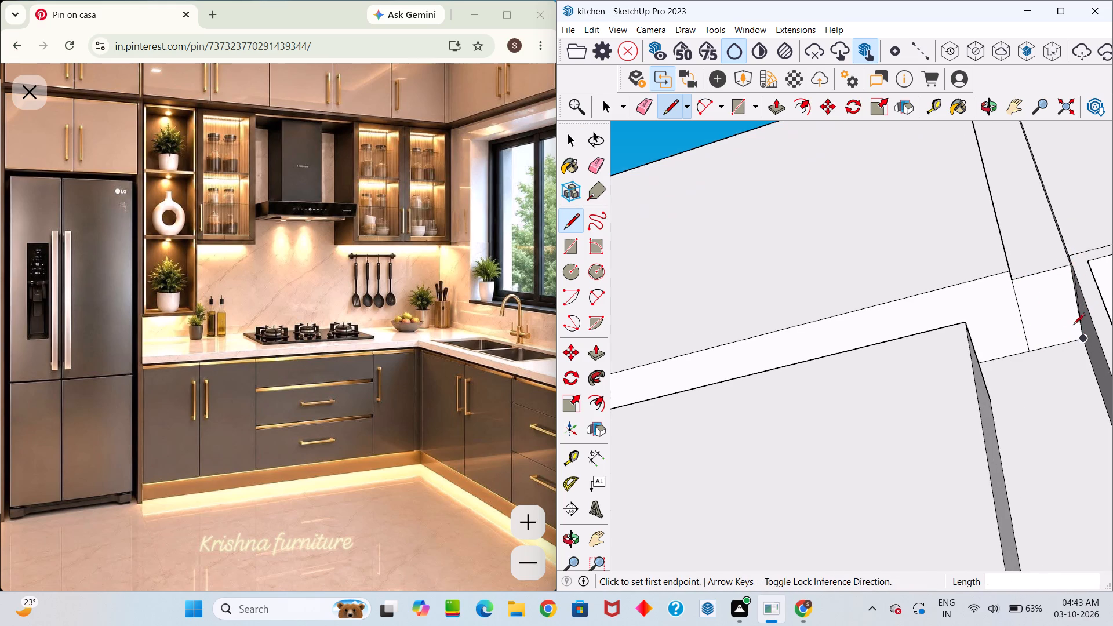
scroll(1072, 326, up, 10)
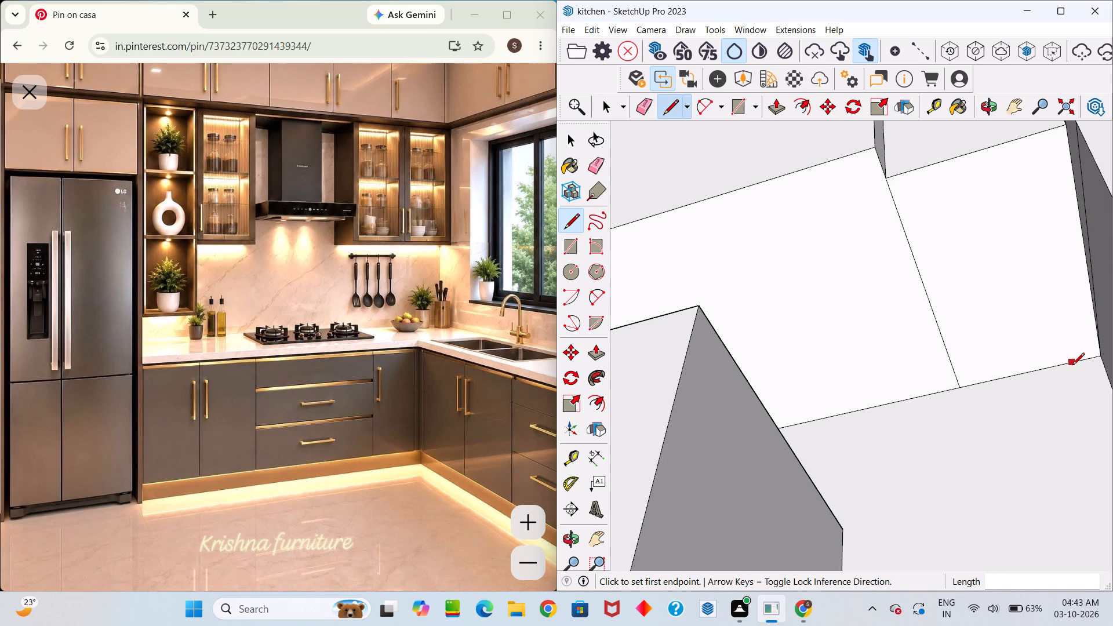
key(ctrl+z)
Pull the small face under the upper cabinets' end strip down 7' 6" to the floor as a side panel for the fridge space.
key(space)
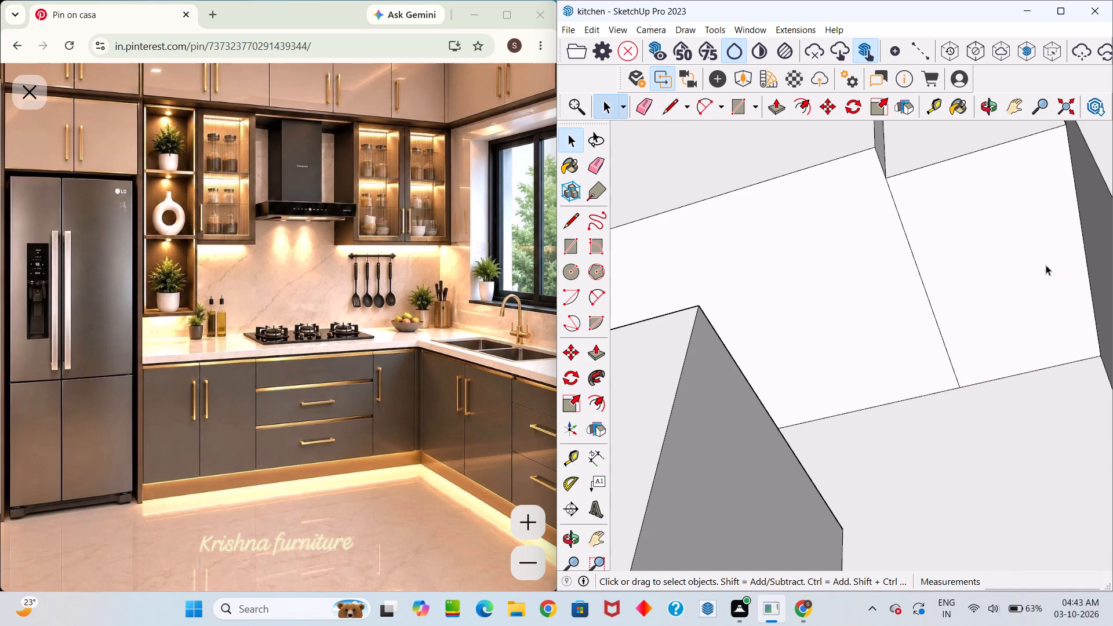
click(1045, 261)
key(p)
click(1046, 262)
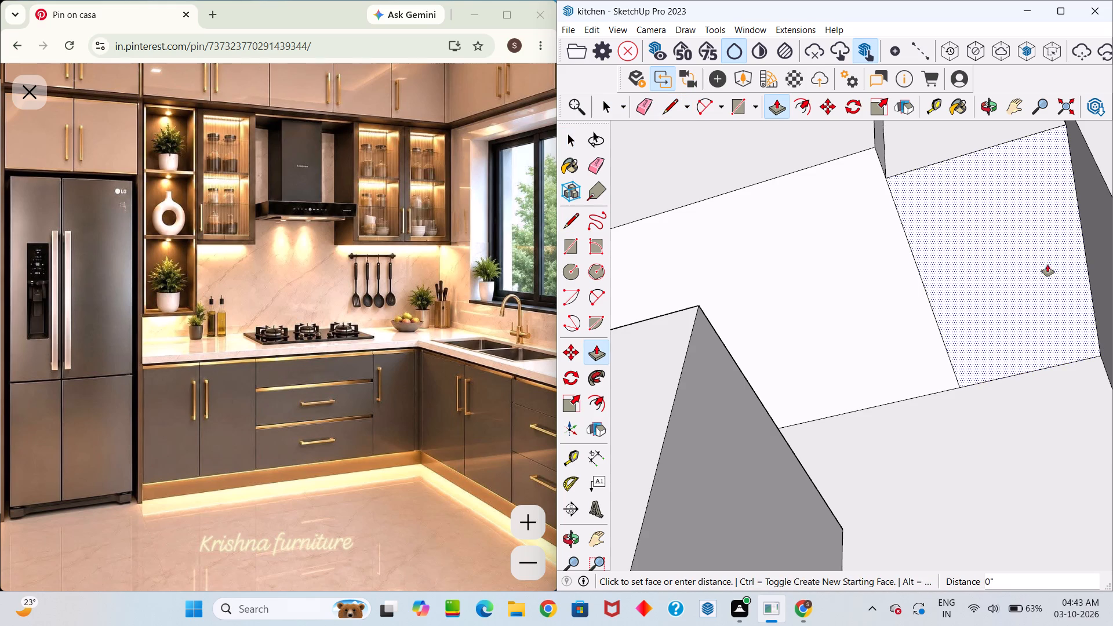
scroll(1052, 275, down, 5)
scroll(1053, 328, down, 6)
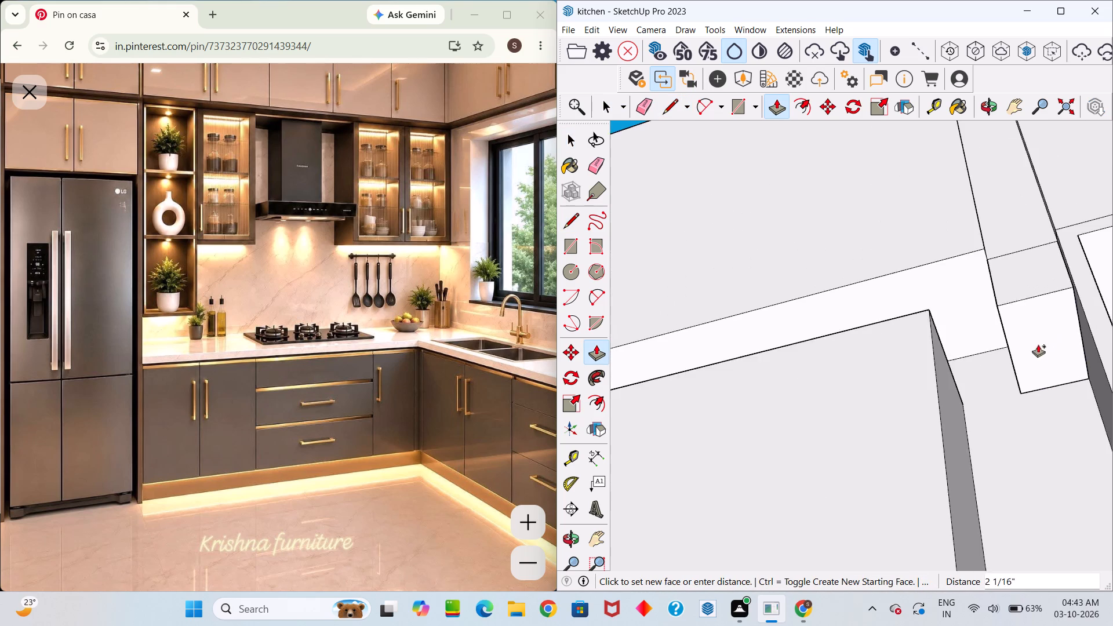
scroll(1038, 345, down, 11)
scroll(1043, 391, down, 6)
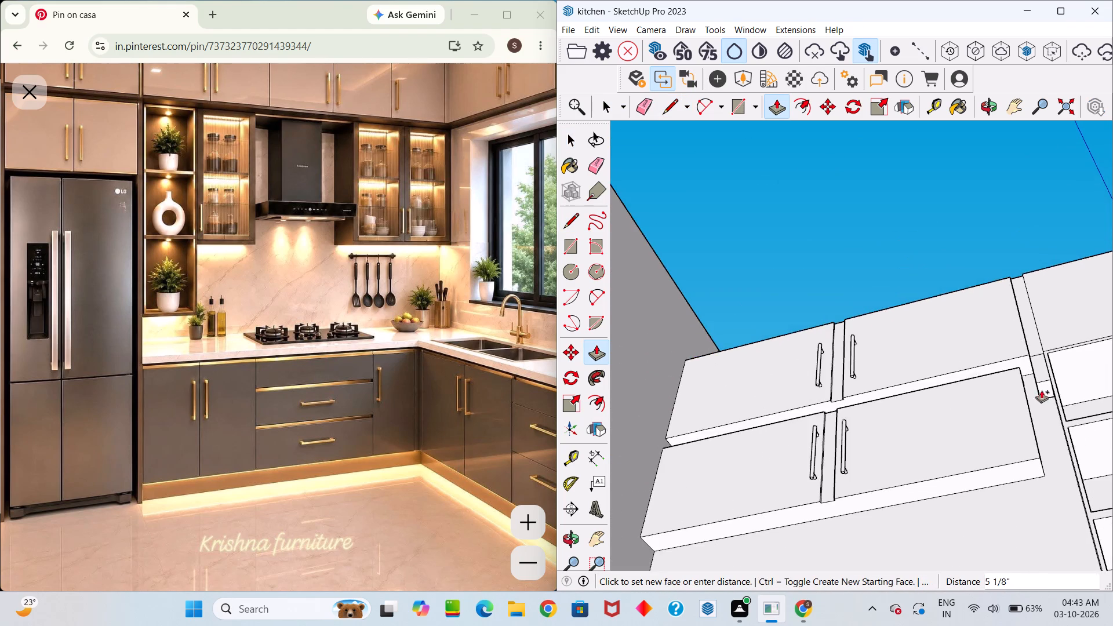
scroll(1042, 391, down, 5)
scroll(1039, 390, up, 18)
scroll(1032, 374, up, 5)
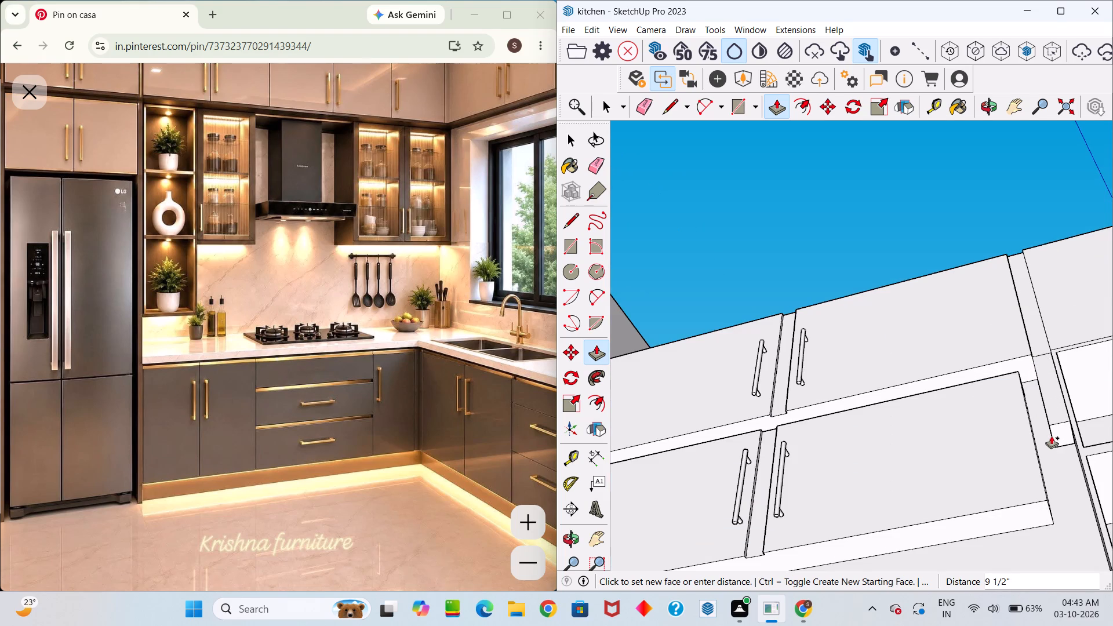
middle_drag(1050, 438, 1059, 600)
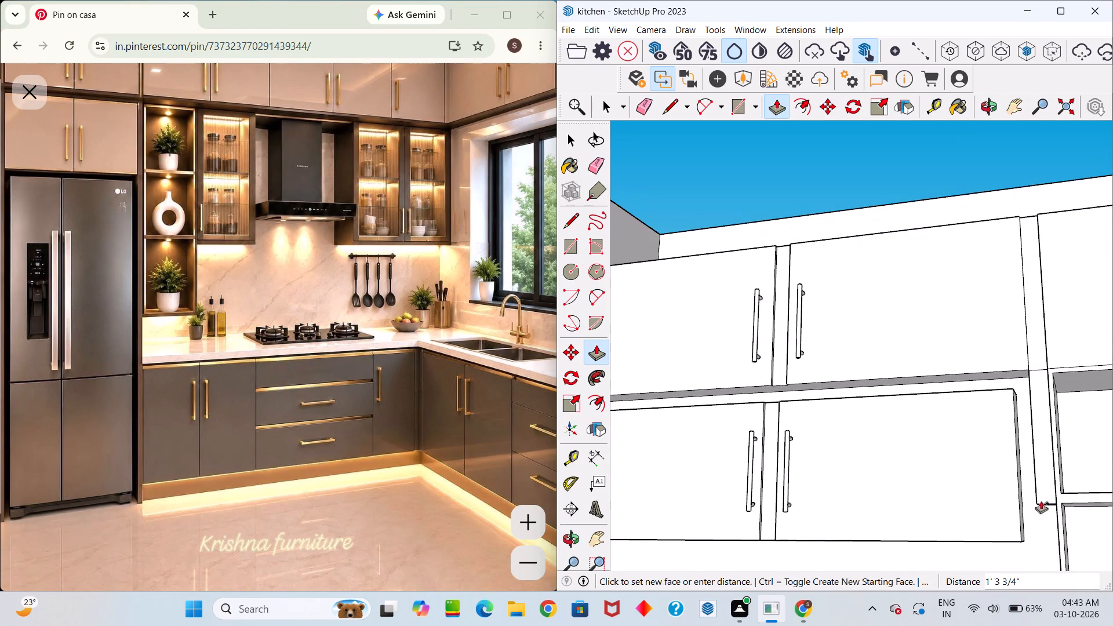
scroll(1044, 501, down, 13)
scroll(1038, 493, down, 9)
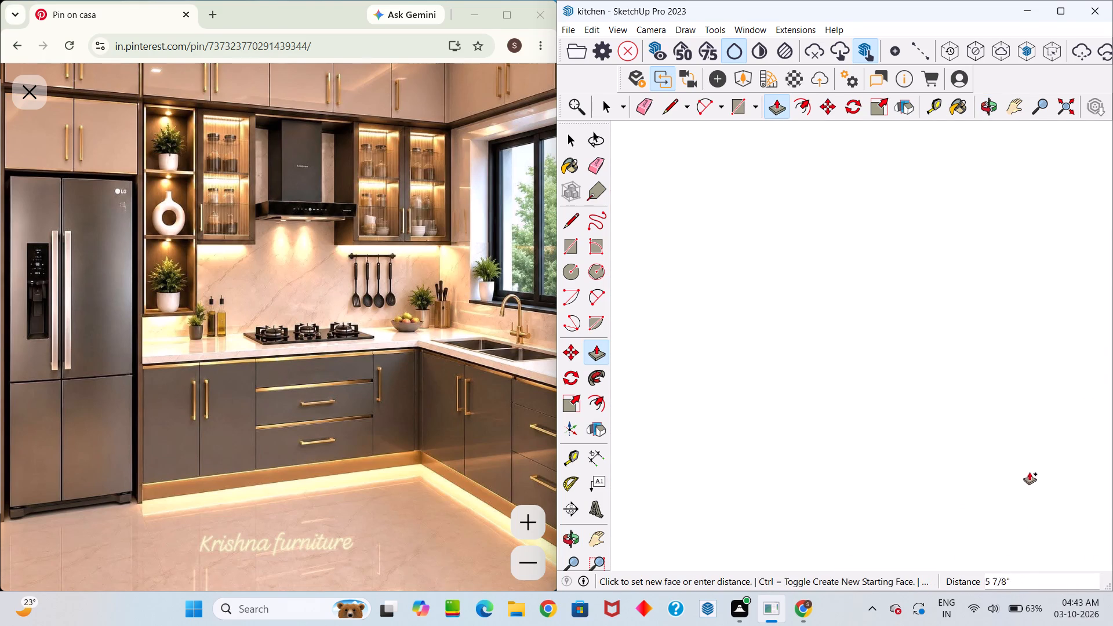
scroll(1030, 472, down, 20)
scroll(1030, 472, down, 20)
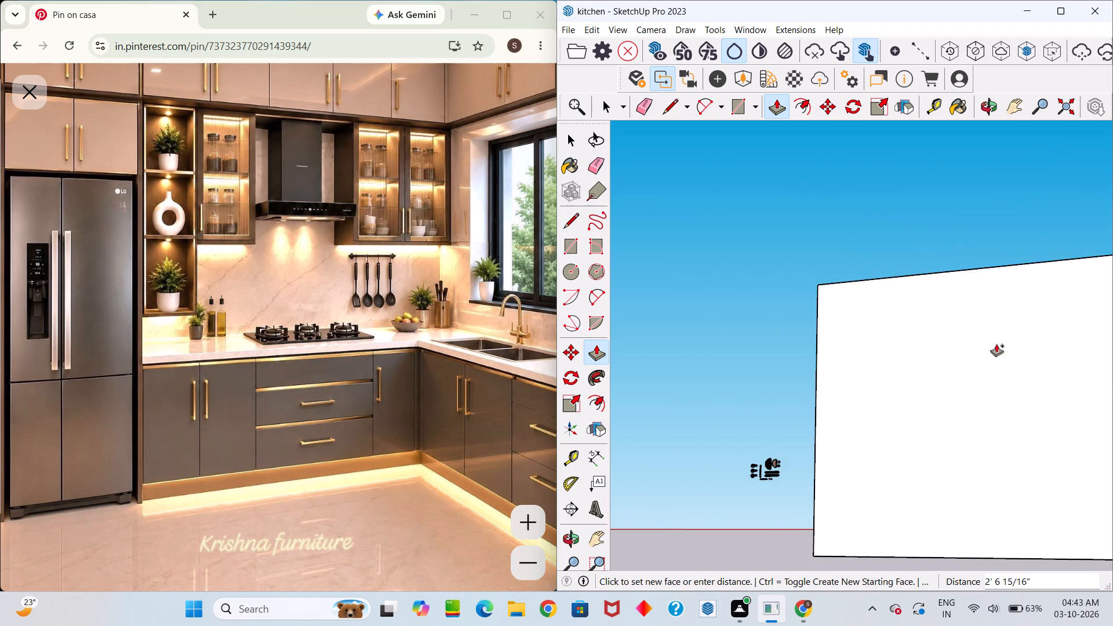
middle_drag(999, 357, 1039, 574)
scroll(1014, 468, up, 5)
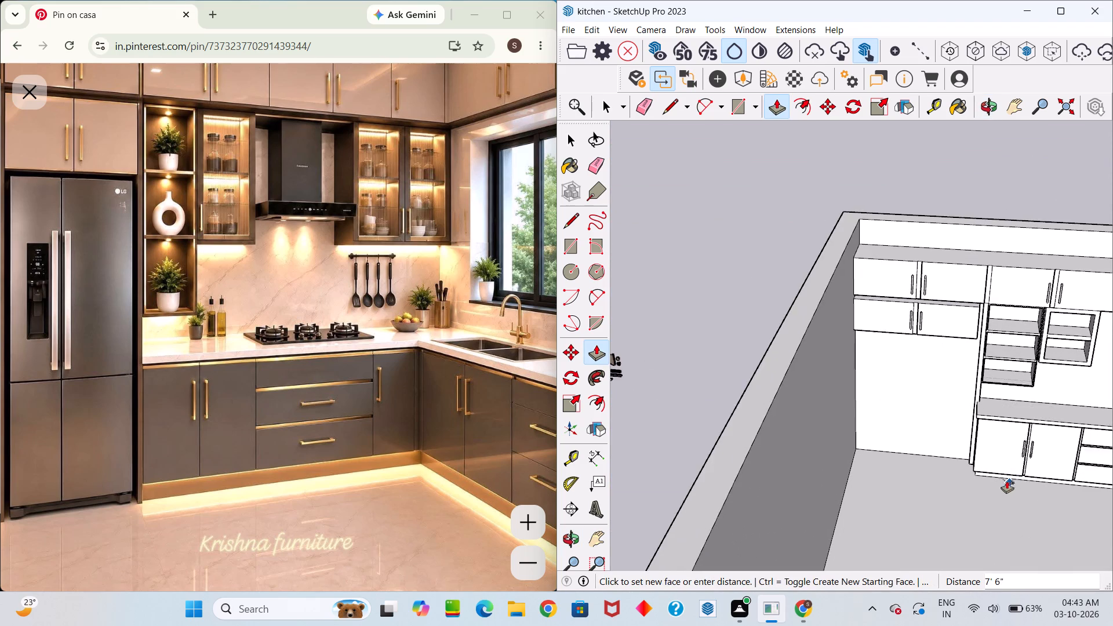
scroll(1006, 475, up, 5)
scroll(958, 481, up, 4)
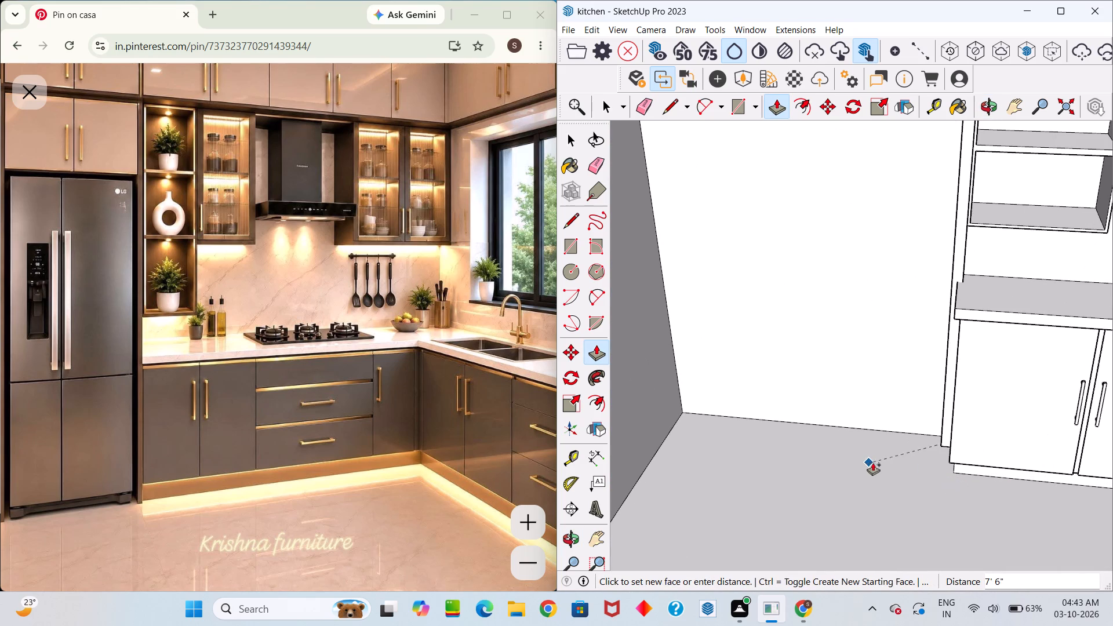
click(923, 482)
Push the side panel's inner face between the open shelves and the countertop in by 1", flush with the countertop's end.
middle_drag(923, 492, 972, 620)
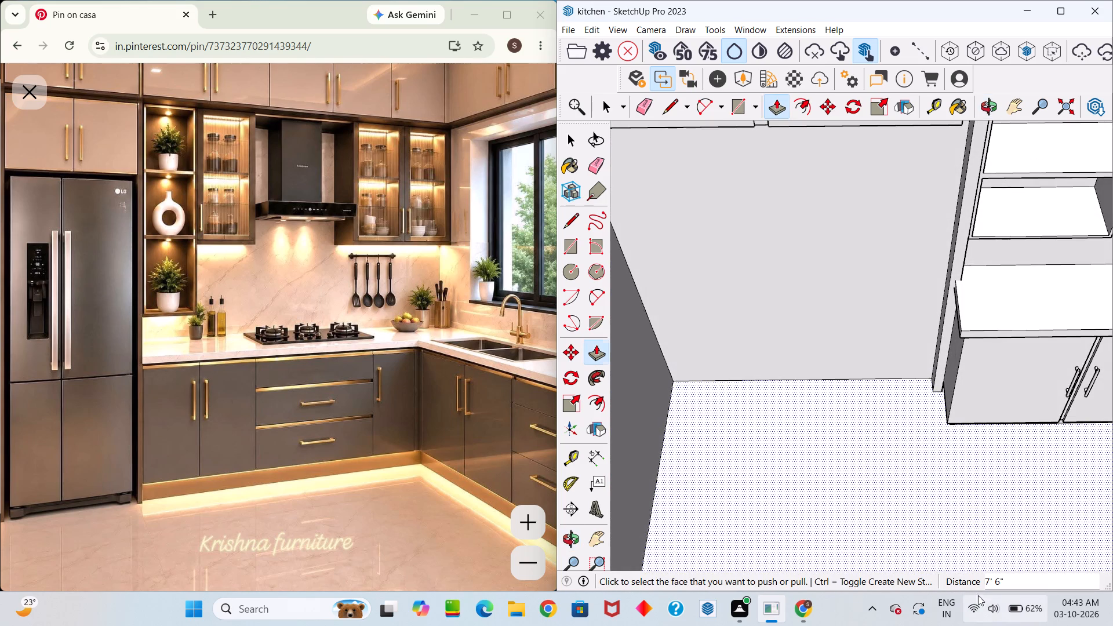
scroll(972, 594, down, 6)
scroll(954, 530, down, 5)
scroll(950, 455, down, 5)
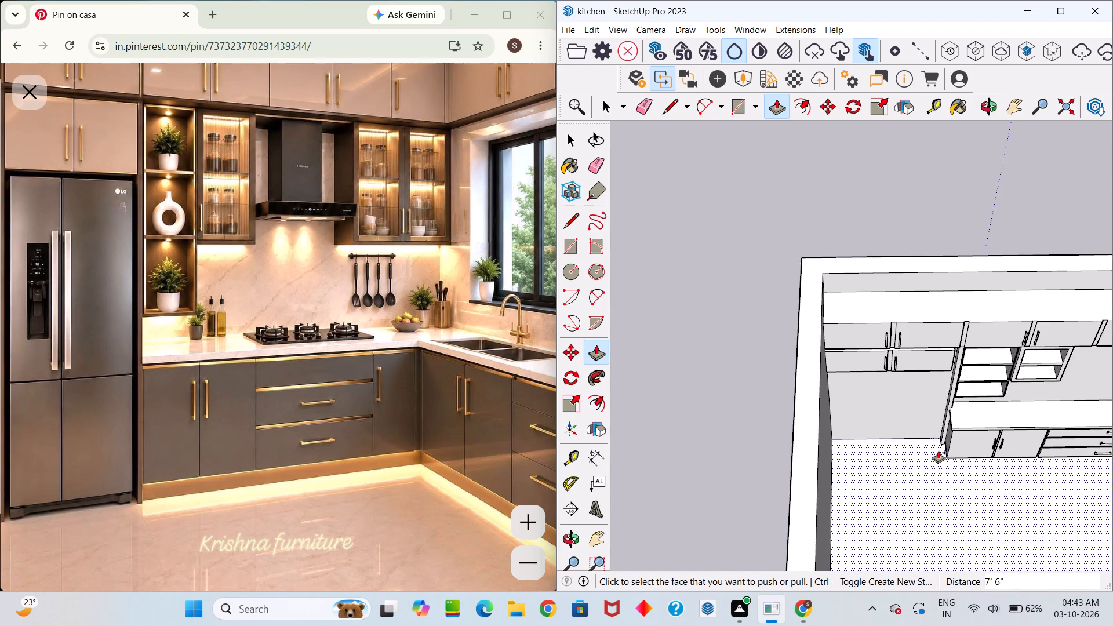
scroll(939, 451, up, 4)
middle_drag(947, 443, 959, 300)
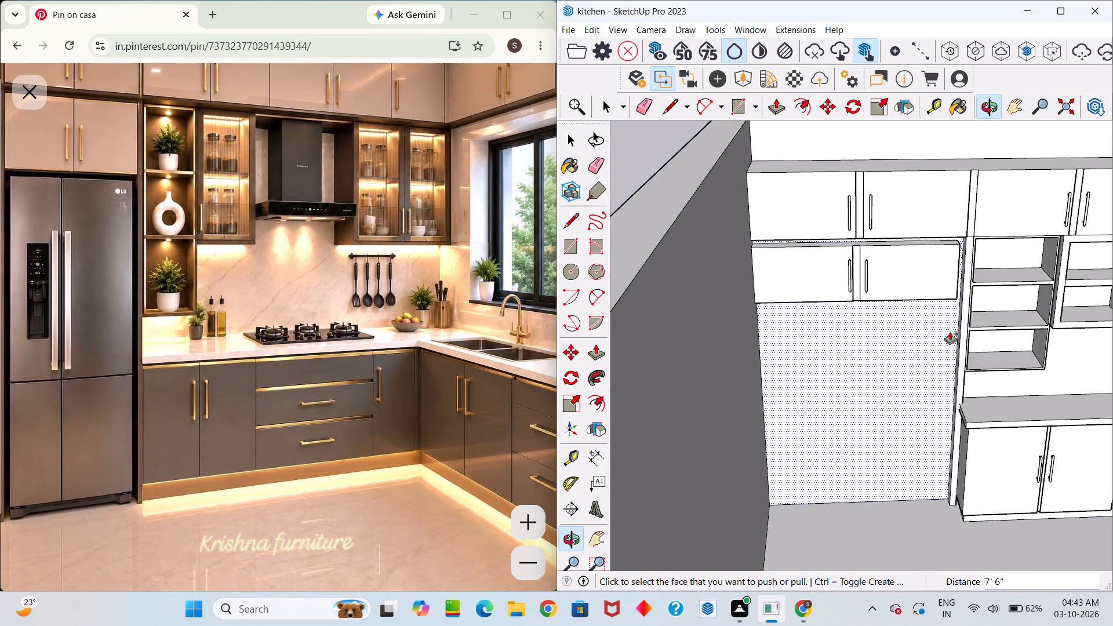
scroll(948, 386, up, 6)
scroll(952, 444, up, 4)
scroll(1027, 394, up, 7)
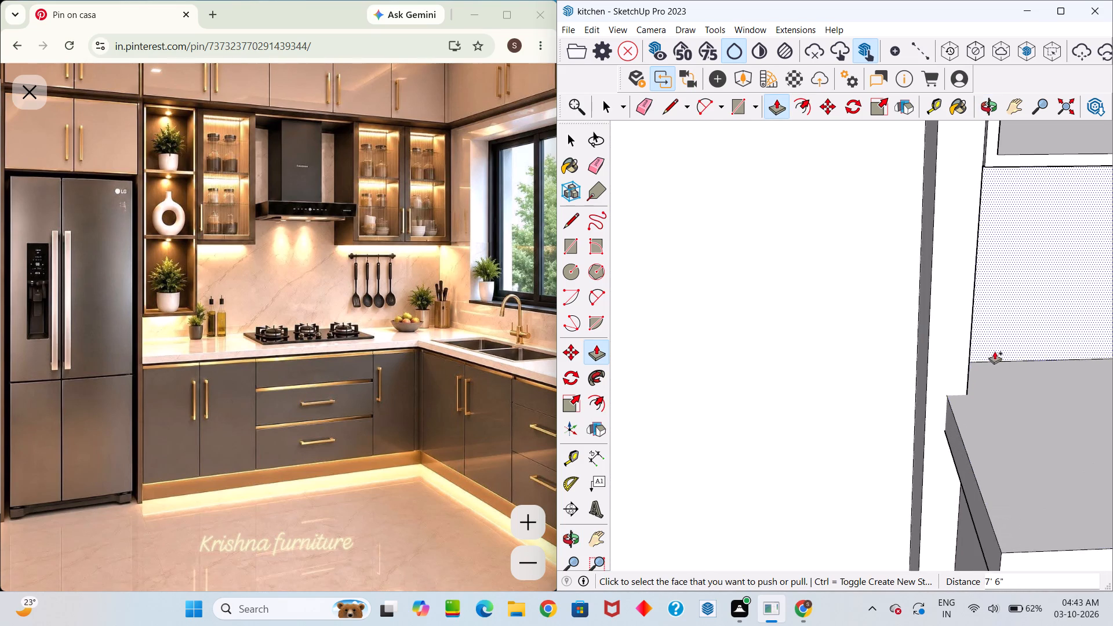
middle_drag(960, 346, 777, 354)
scroll(960, 346, up, 1)
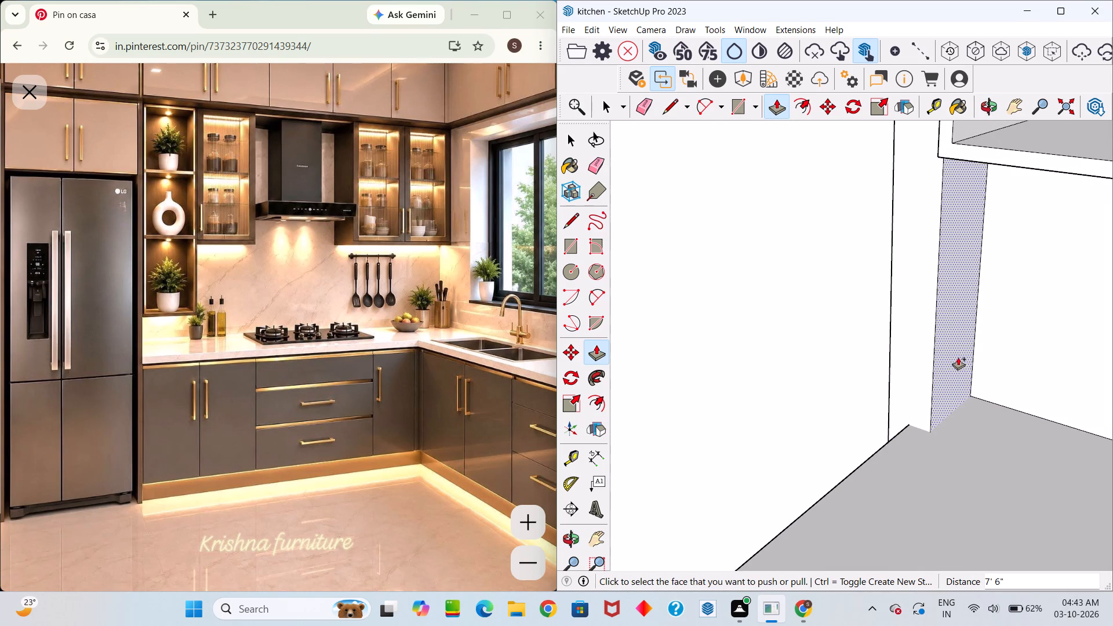
click(956, 355)
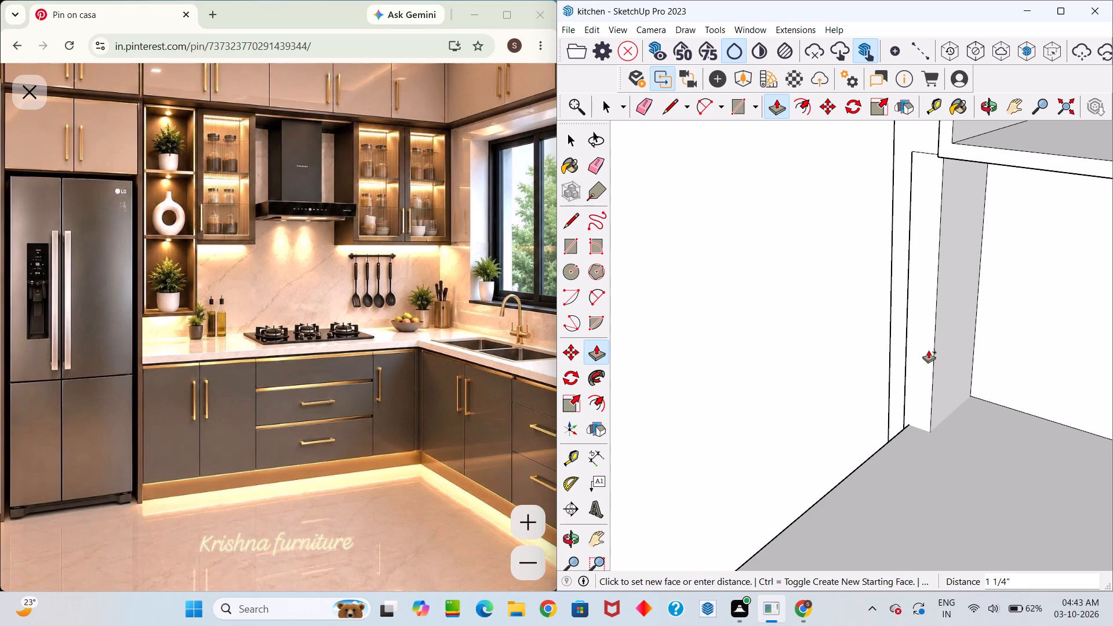
click(925, 345)
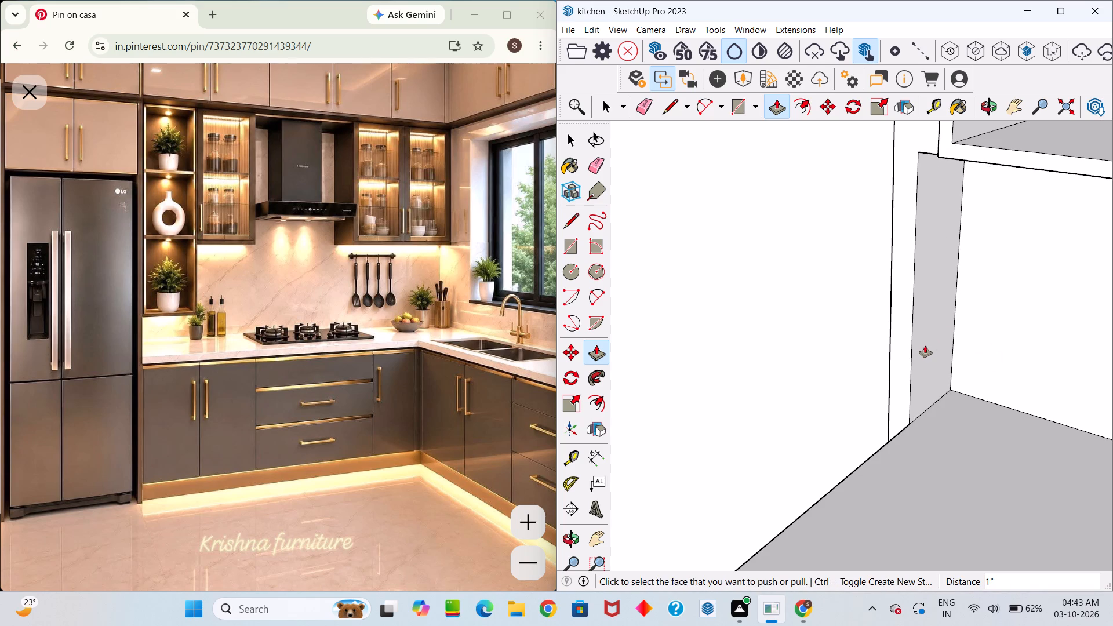
Draw a vertical line about 2' 11 15/16" long on the side panel's front, from the countertop's lower corner to the floor.
scroll(926, 345, down, 6)
middle_drag(933, 356, 1112, 327)
scroll(966, 320, down, 5)
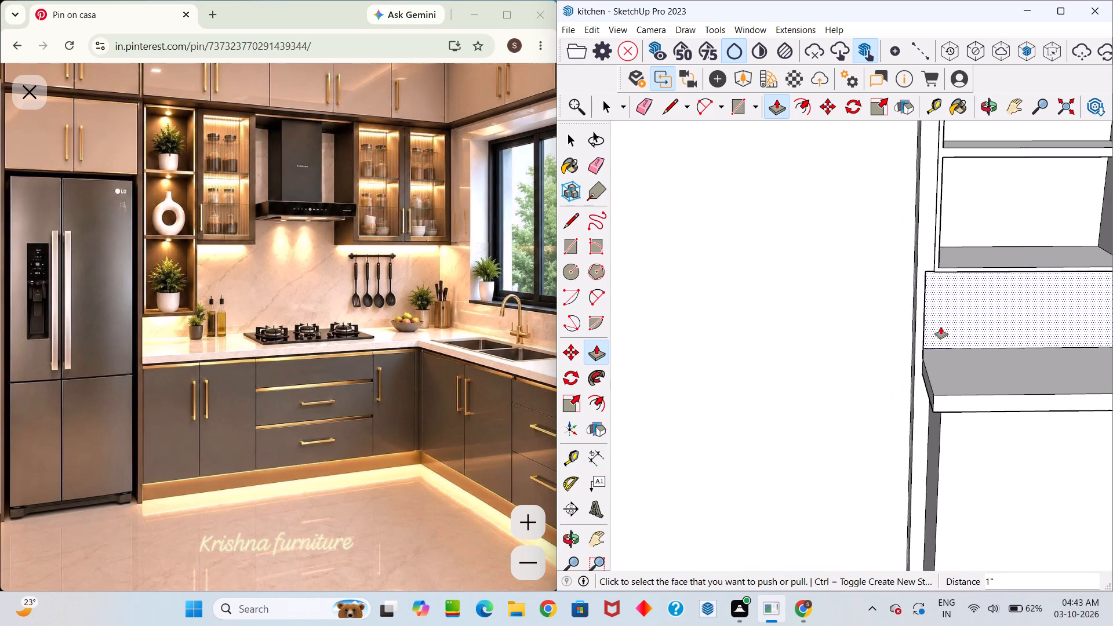
scroll(958, 328, down, 6)
scroll(941, 348, up, 16)
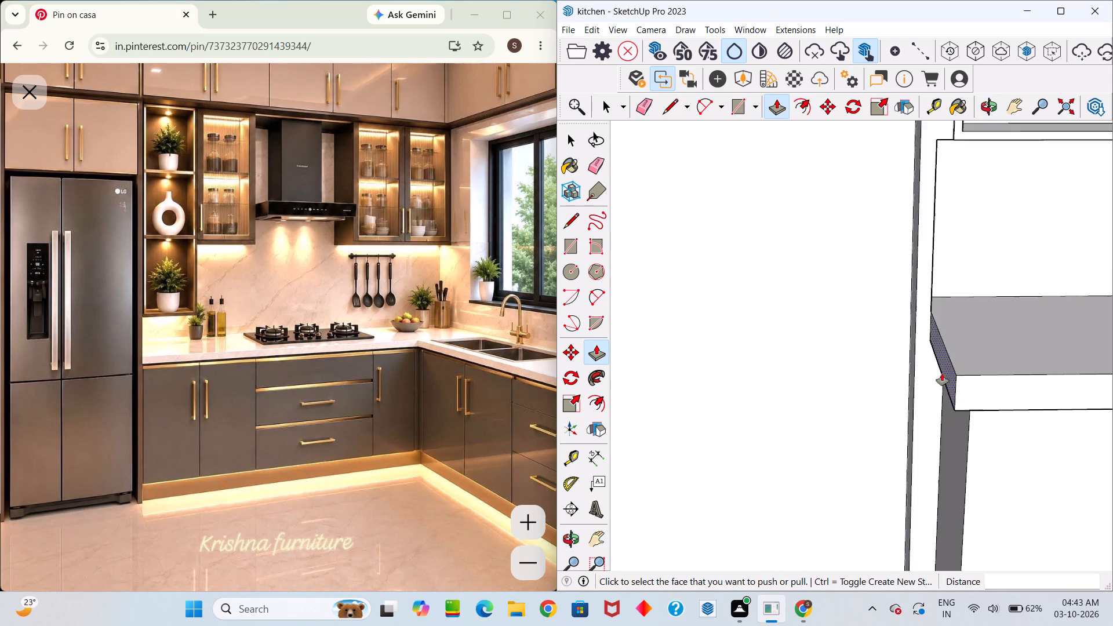
scroll(942, 373, up, 10)
middle_drag(947, 399, 1051, 413)
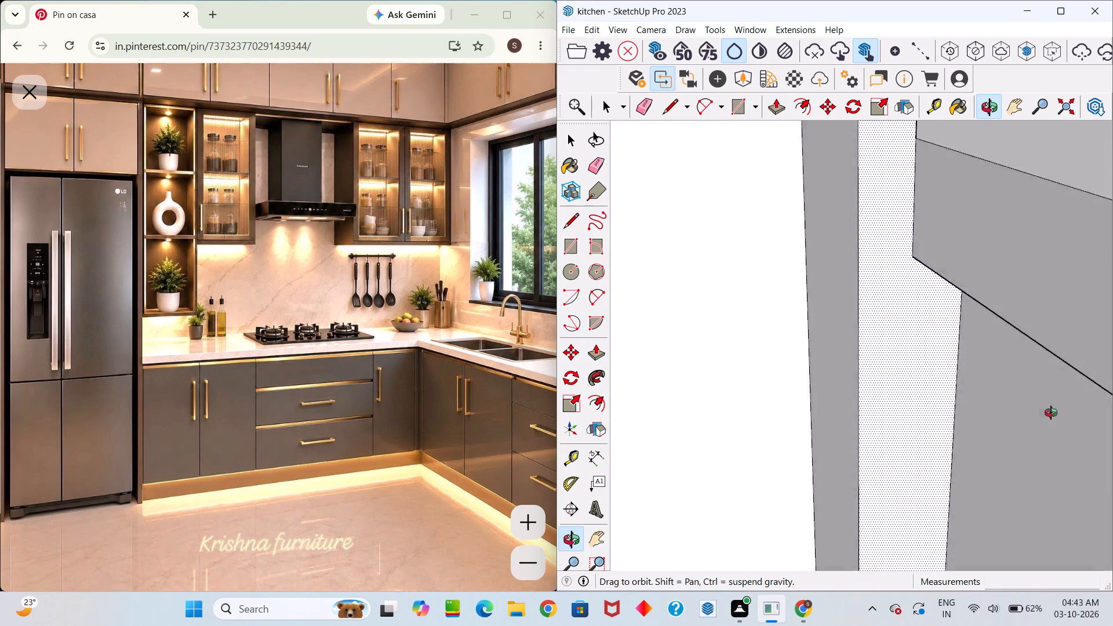
middle_drag(1051, 413, 1006, 401)
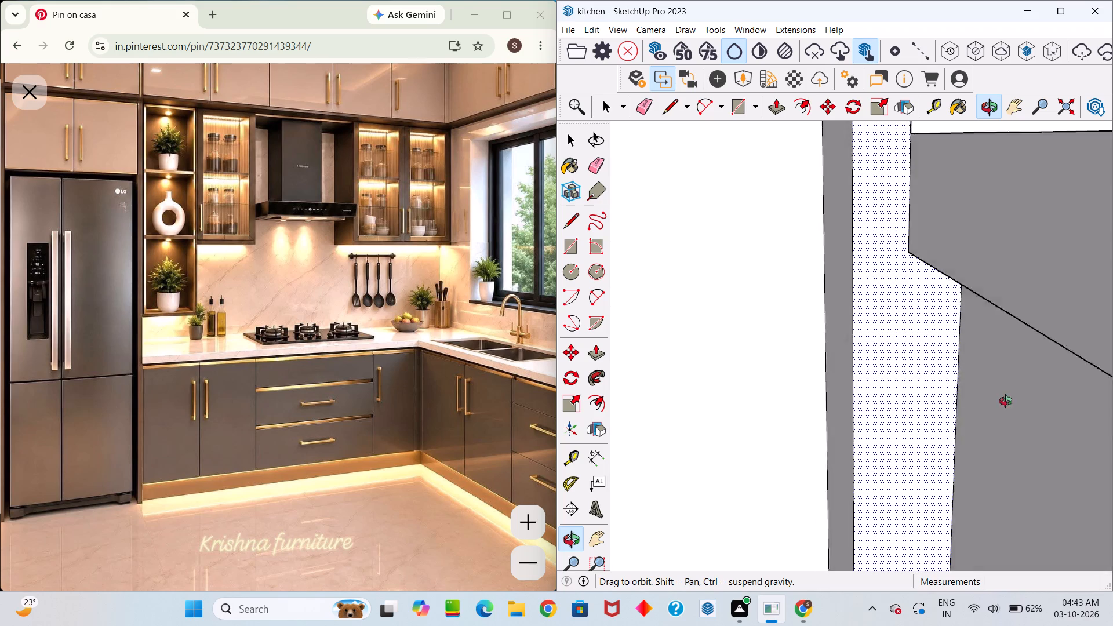
middle_drag(1006, 401, 988, 418)
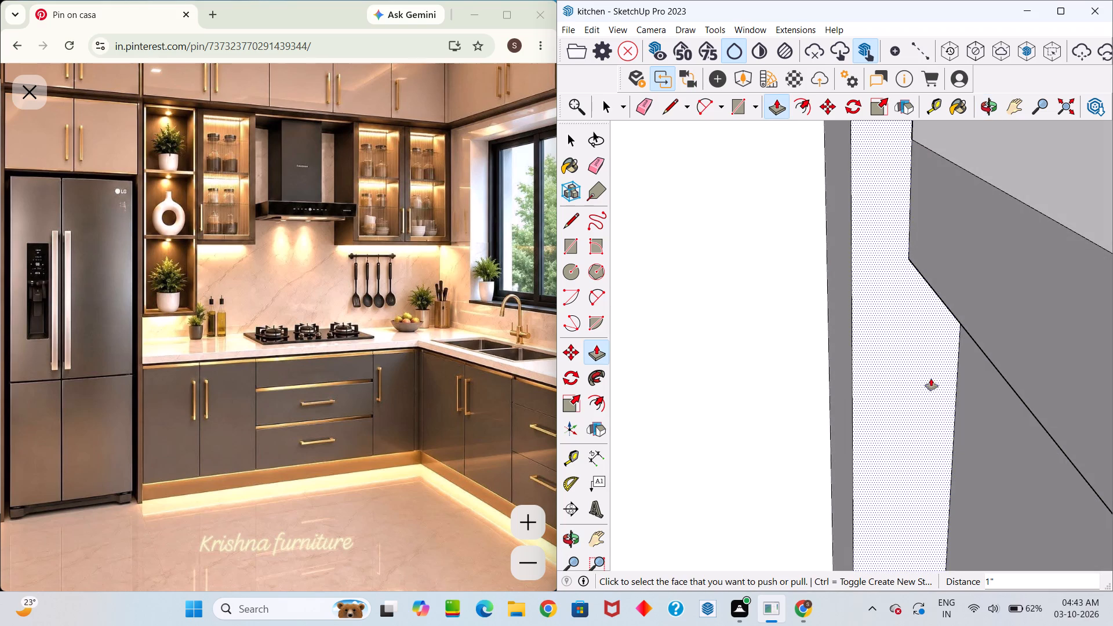
middle_drag(944, 349, 900, 281)
scroll(905, 290, down, 1)
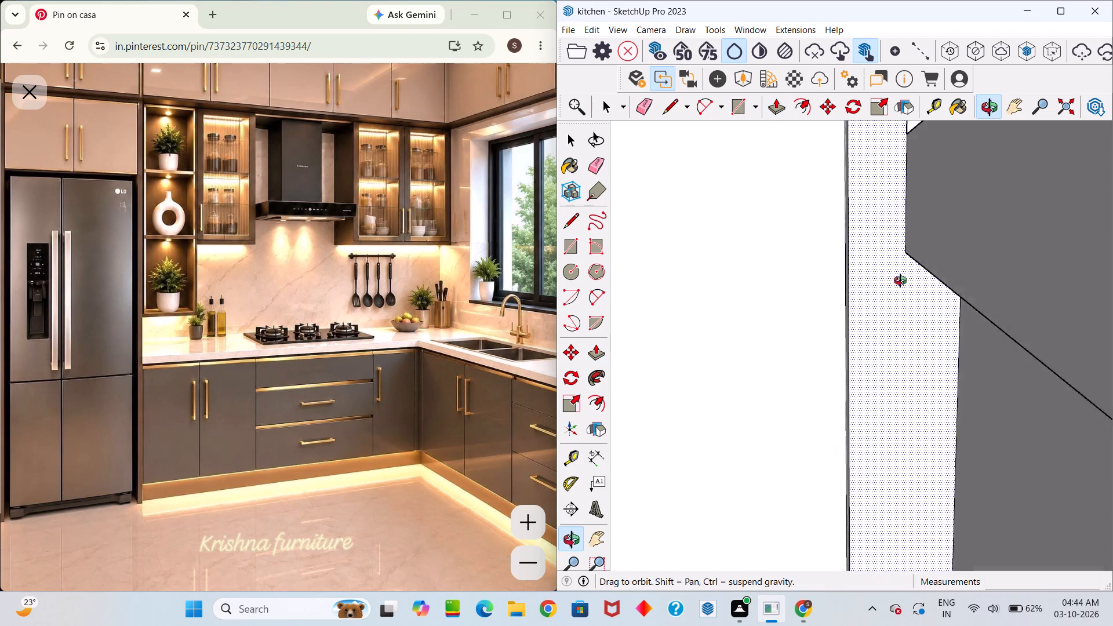
middle_drag(900, 281, 894, 257)
middle_drag(895, 257, 880, 259)
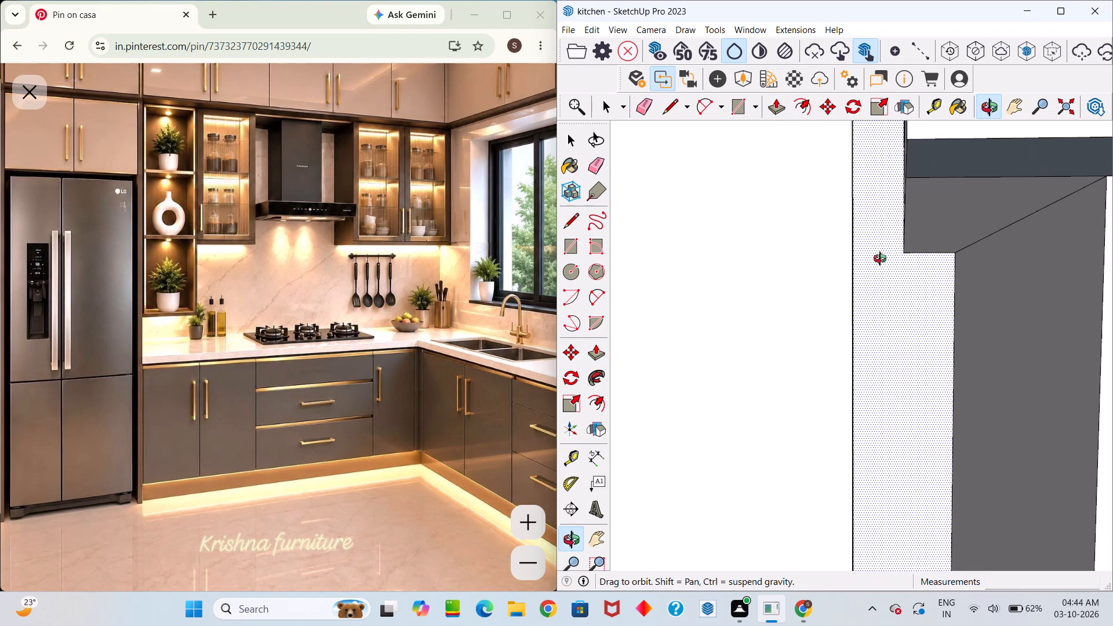
middle_drag(880, 259, 864, 259)
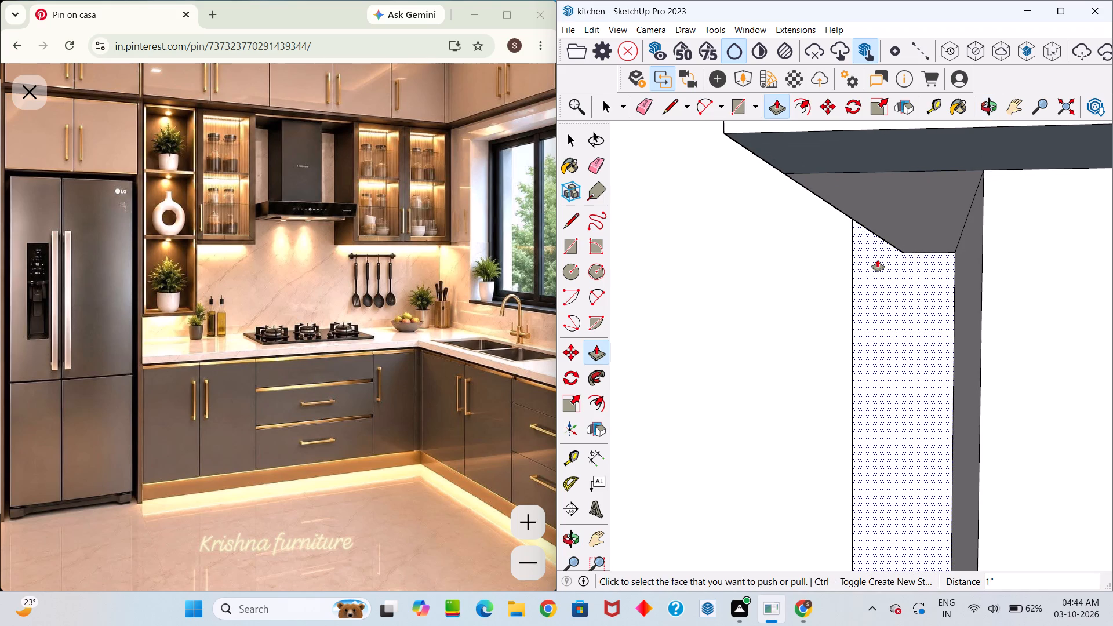
key(l)
click(899, 253)
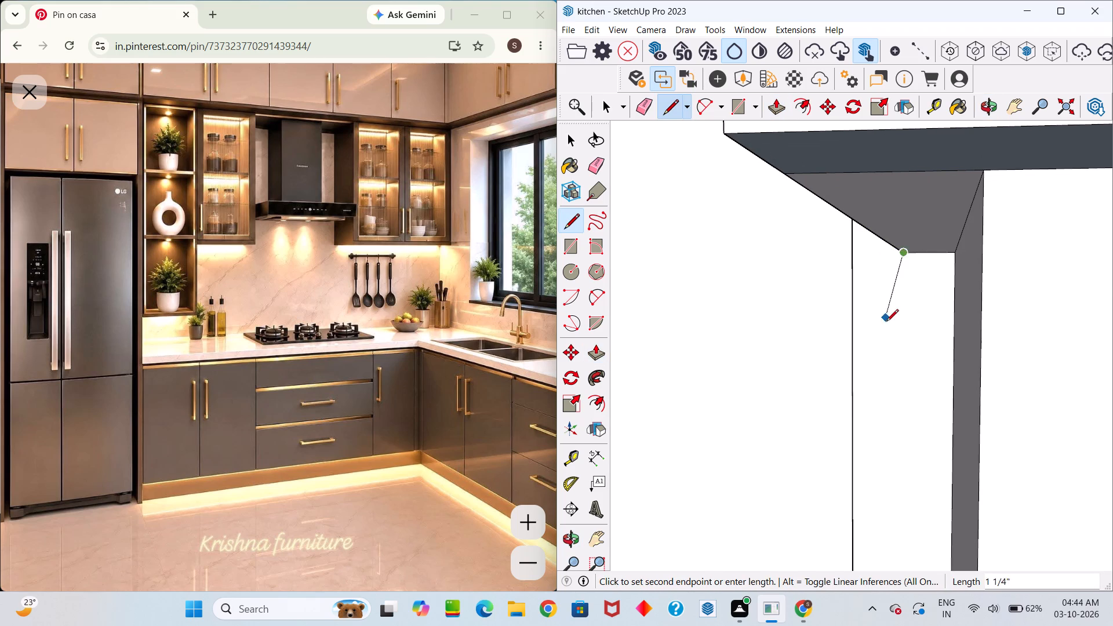
scroll(899, 329, down, 13)
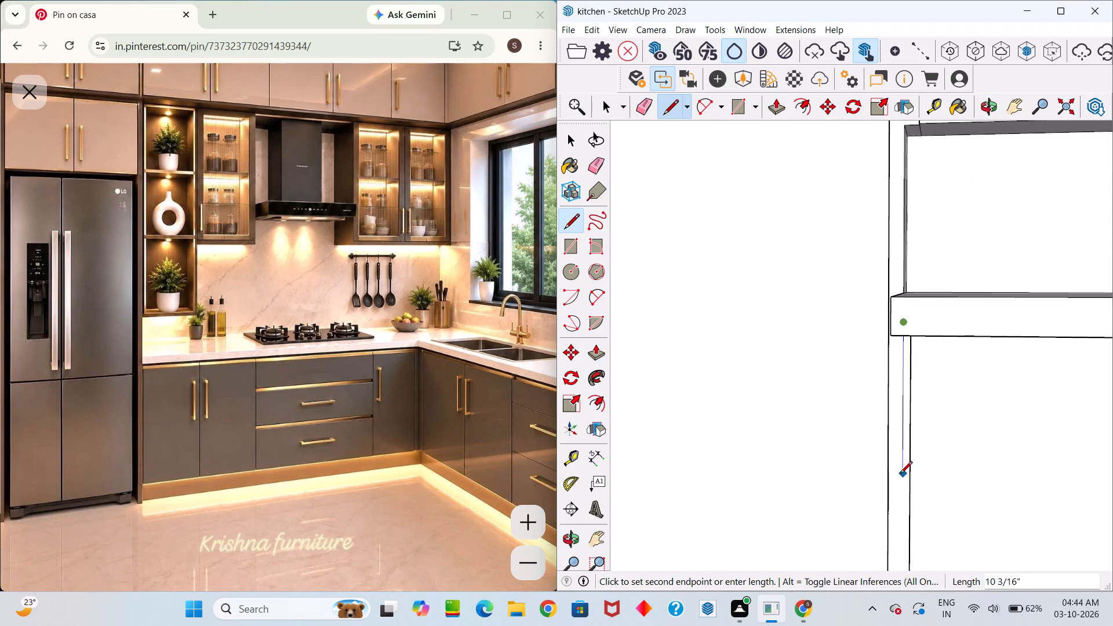
scroll(896, 512, down, 20)
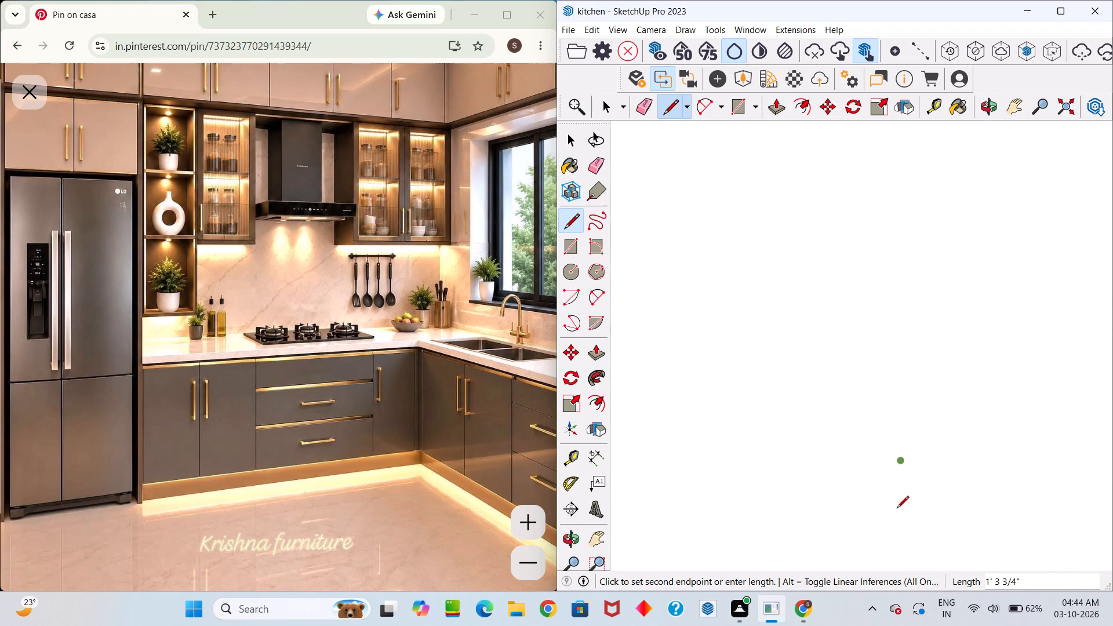
scroll(897, 509, up, 20)
scroll(897, 509, up, 12)
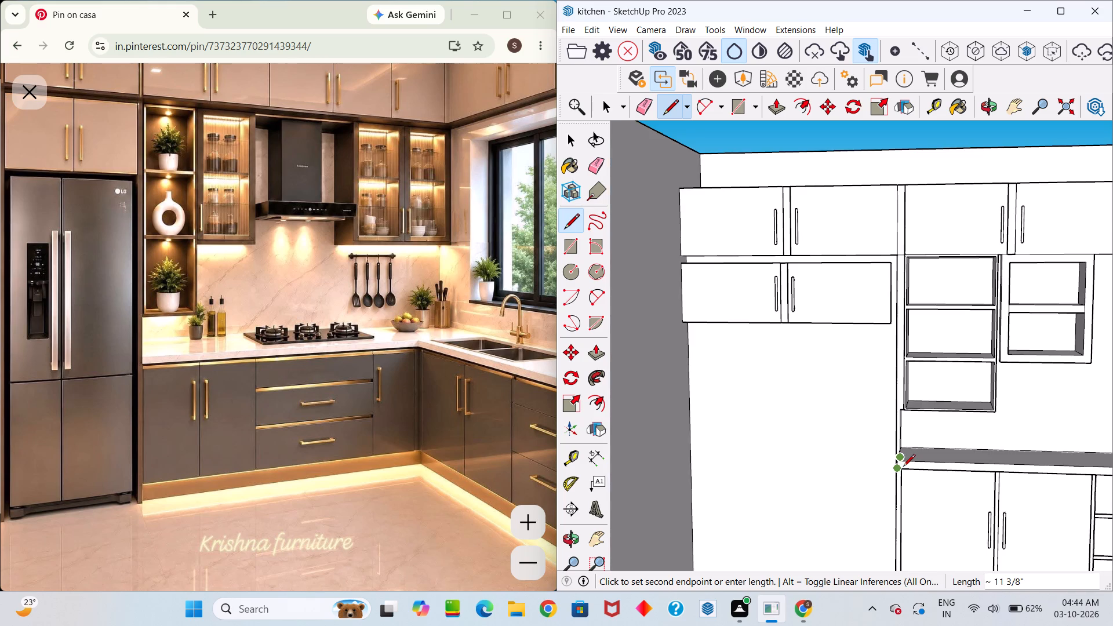
middle_drag(902, 475, 918, 565)
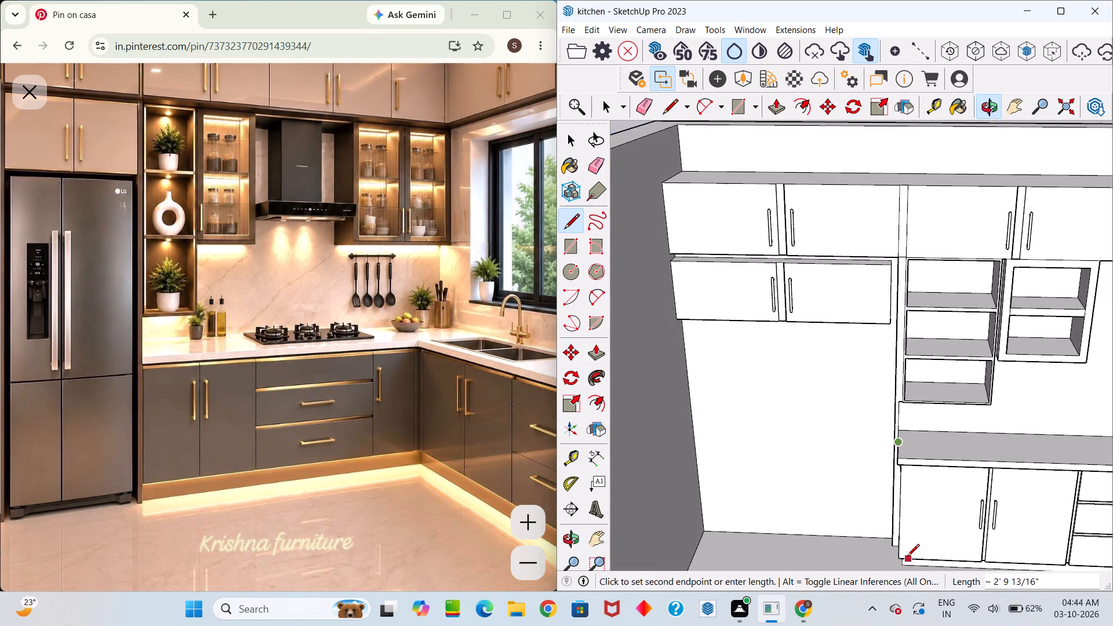
scroll(904, 555, up, 18)
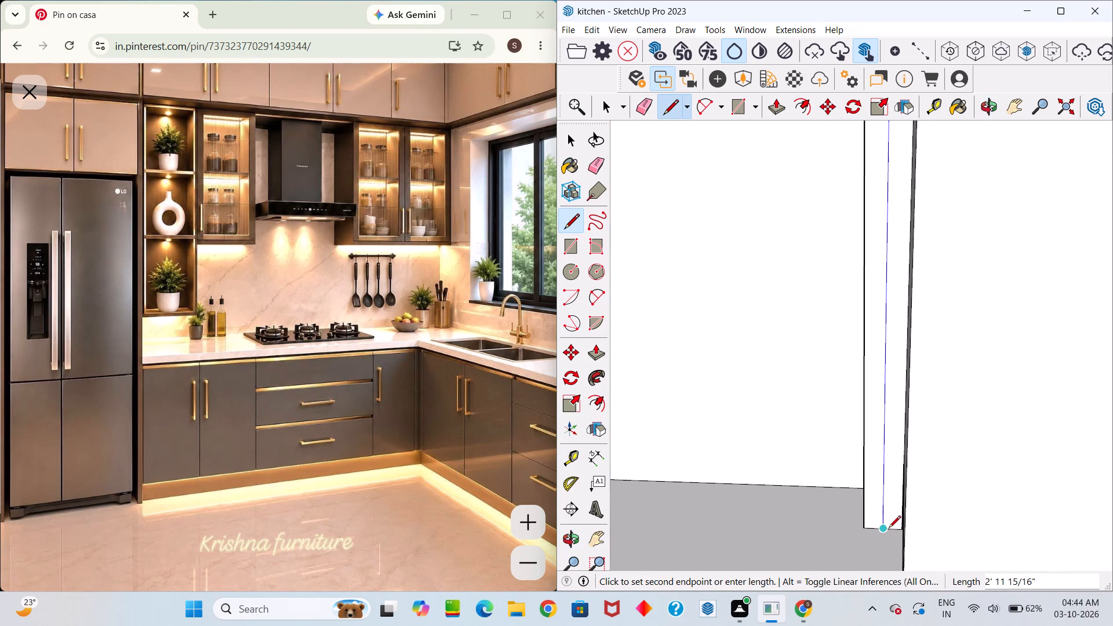
click(882, 533)
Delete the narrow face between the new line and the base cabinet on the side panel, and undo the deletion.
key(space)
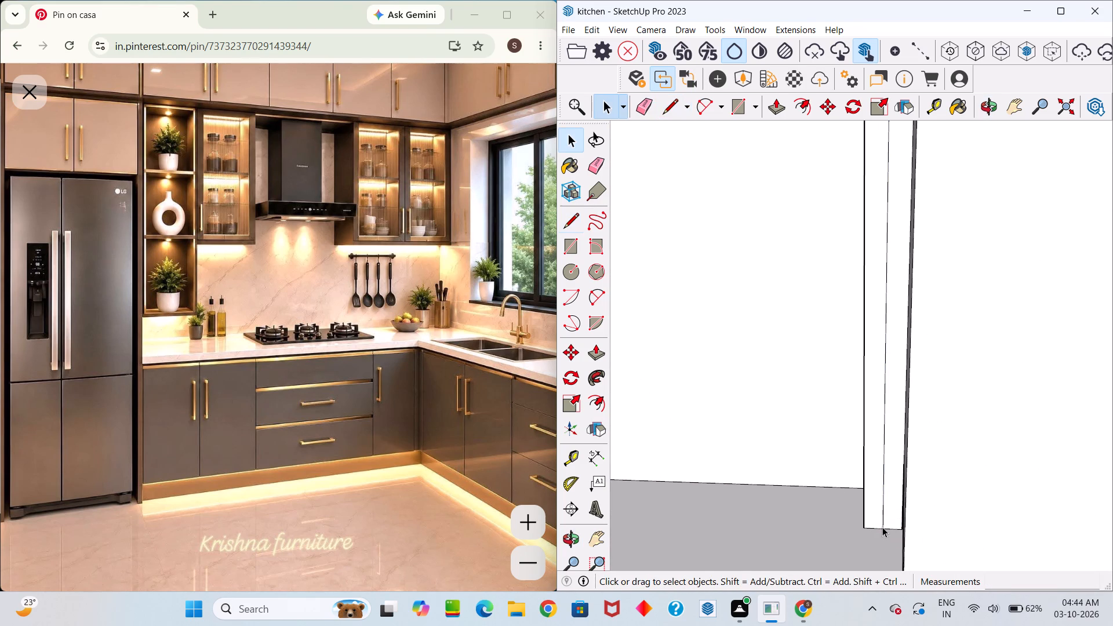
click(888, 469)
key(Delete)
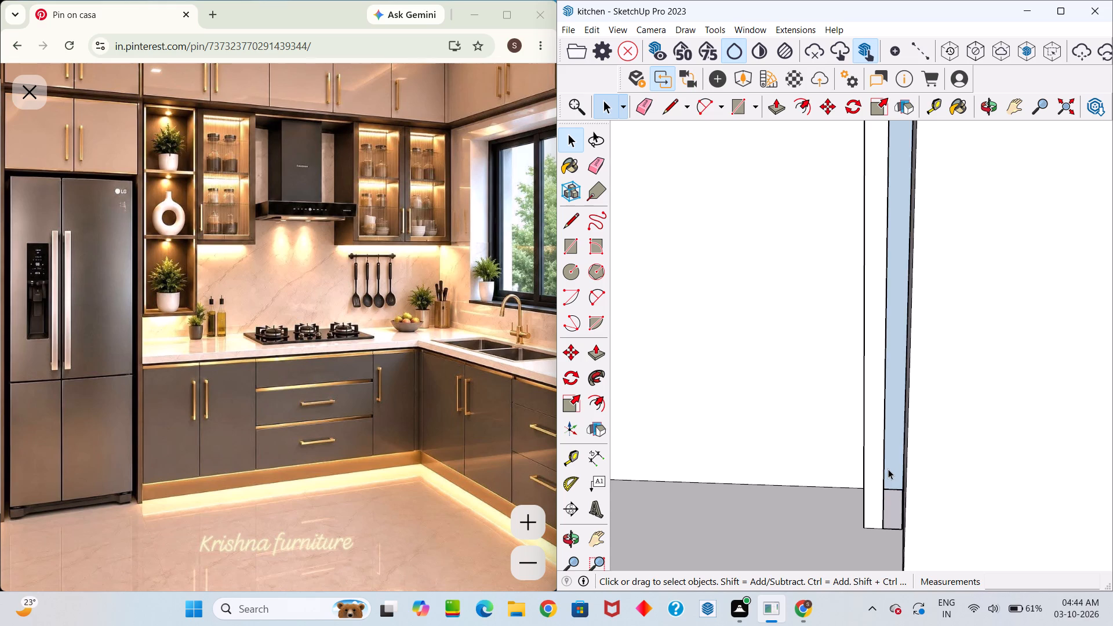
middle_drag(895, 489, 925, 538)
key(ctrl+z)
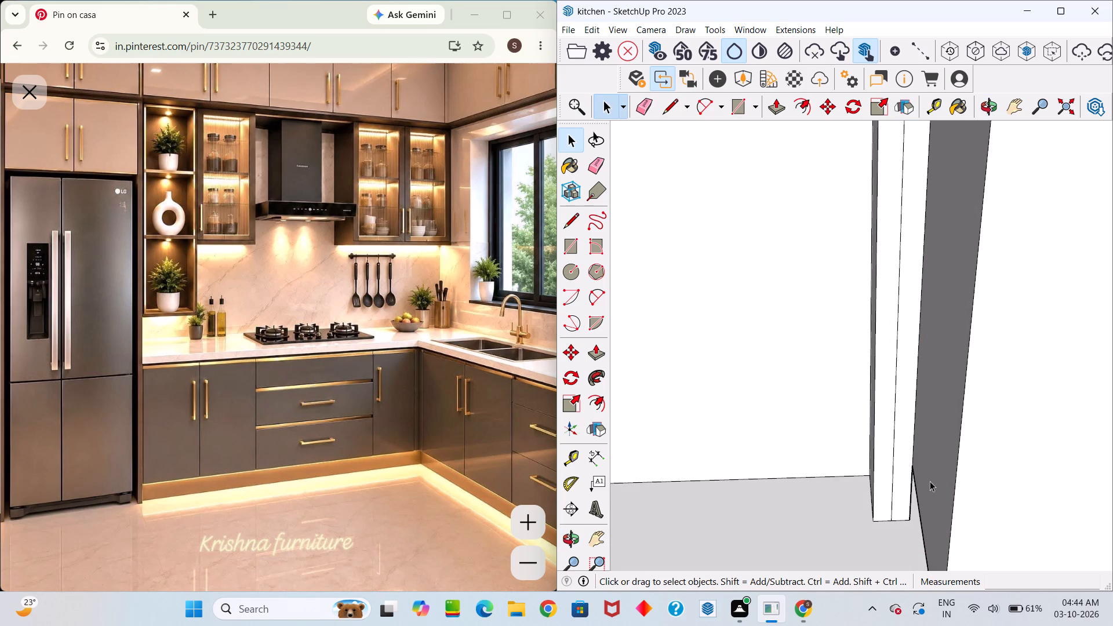
Push the side panel's narrow front strip beside the base cabinet in by 1".
click(900, 452)
key(p)
click(900, 452)
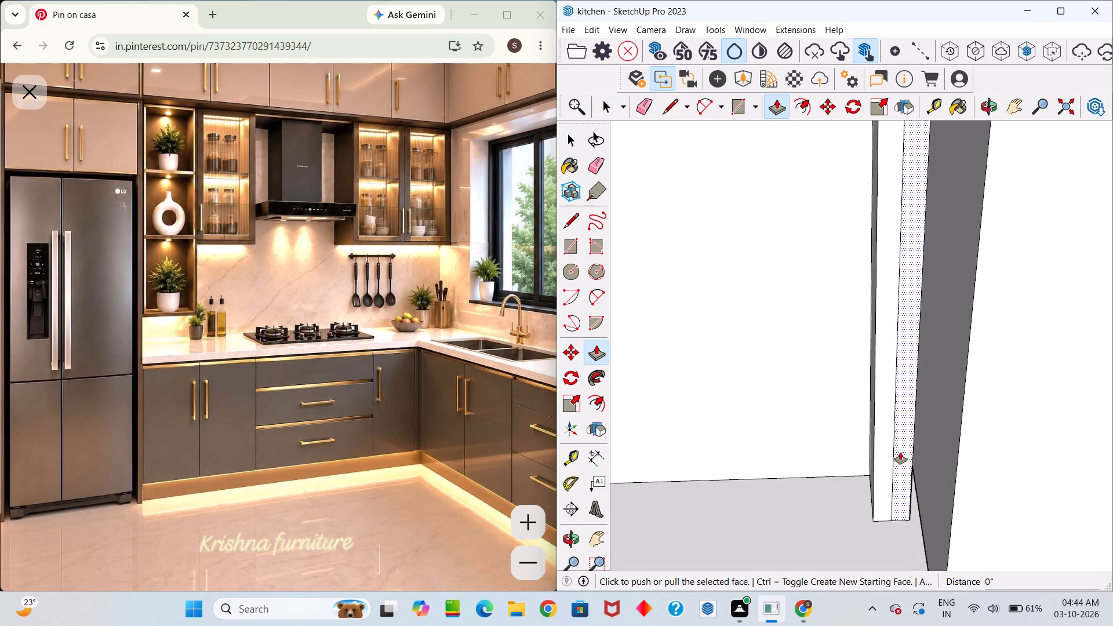
drag(904, 384, 900, 339)
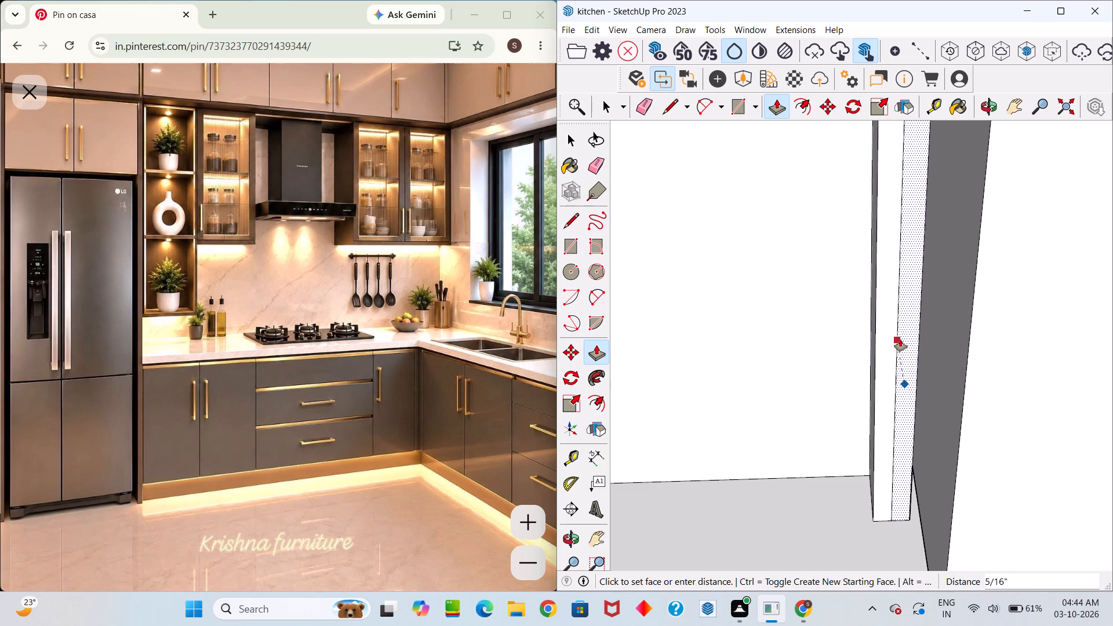
drag(900, 339, 916, 328)
key(1)
key(Return)
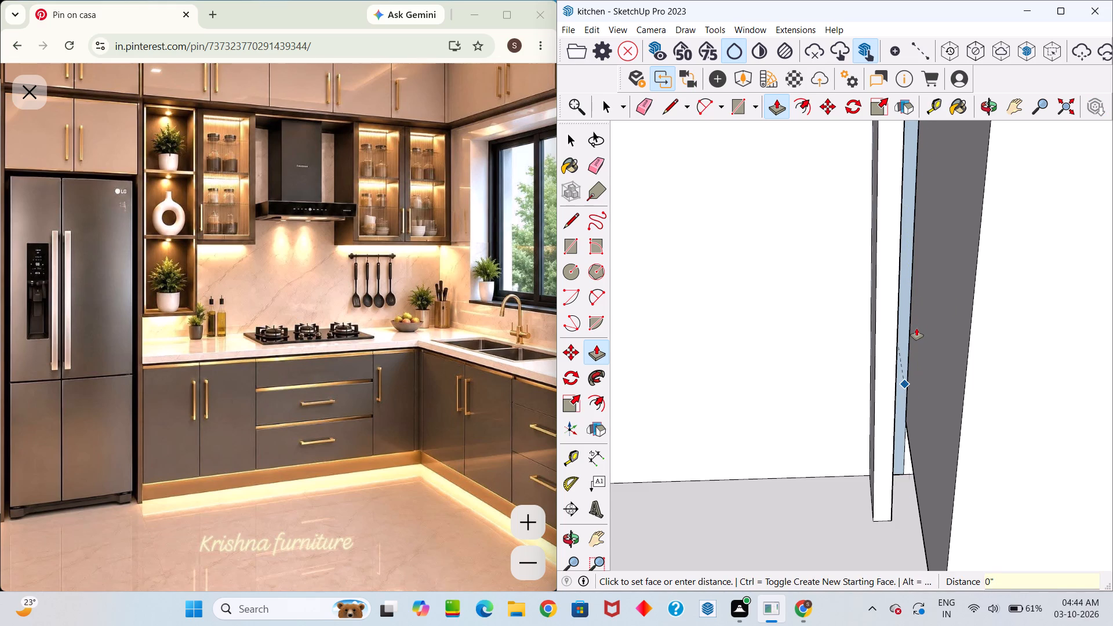
drag(916, 328, 921, 343)
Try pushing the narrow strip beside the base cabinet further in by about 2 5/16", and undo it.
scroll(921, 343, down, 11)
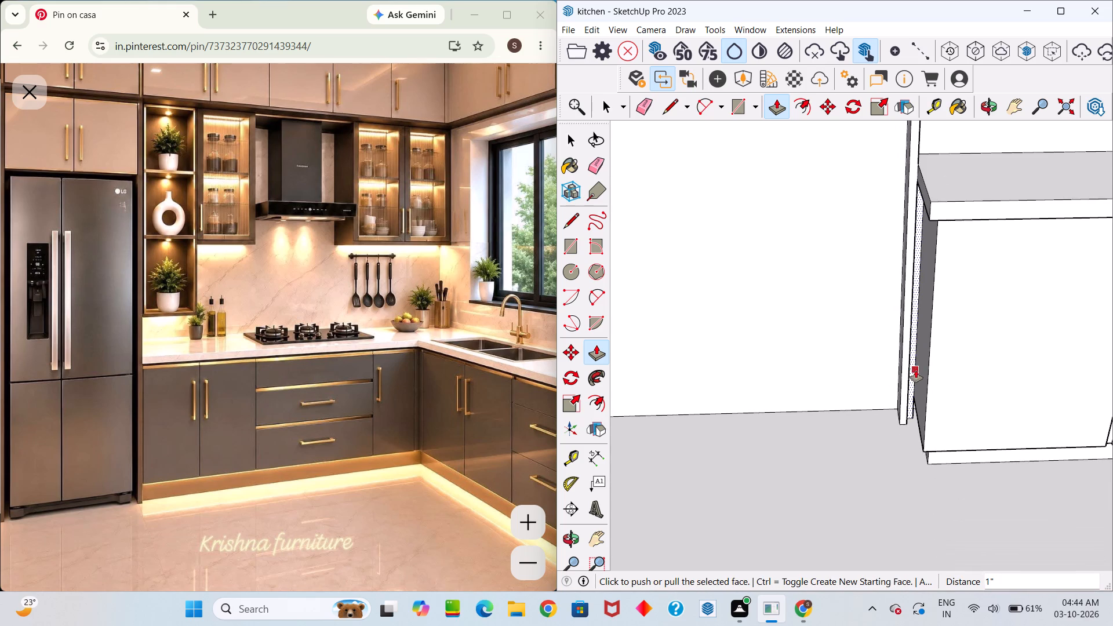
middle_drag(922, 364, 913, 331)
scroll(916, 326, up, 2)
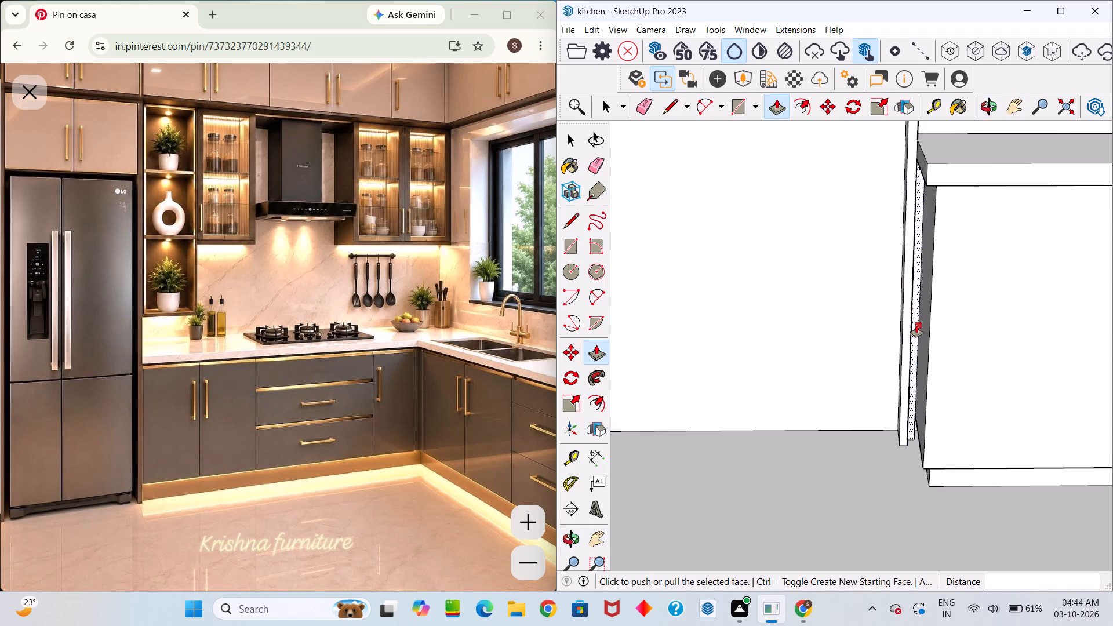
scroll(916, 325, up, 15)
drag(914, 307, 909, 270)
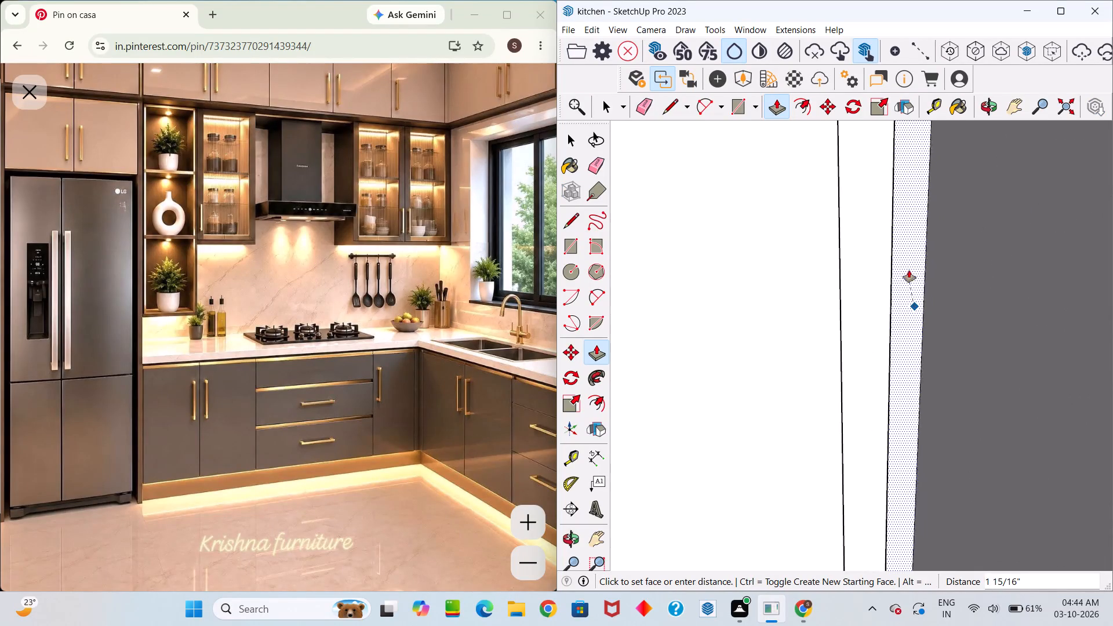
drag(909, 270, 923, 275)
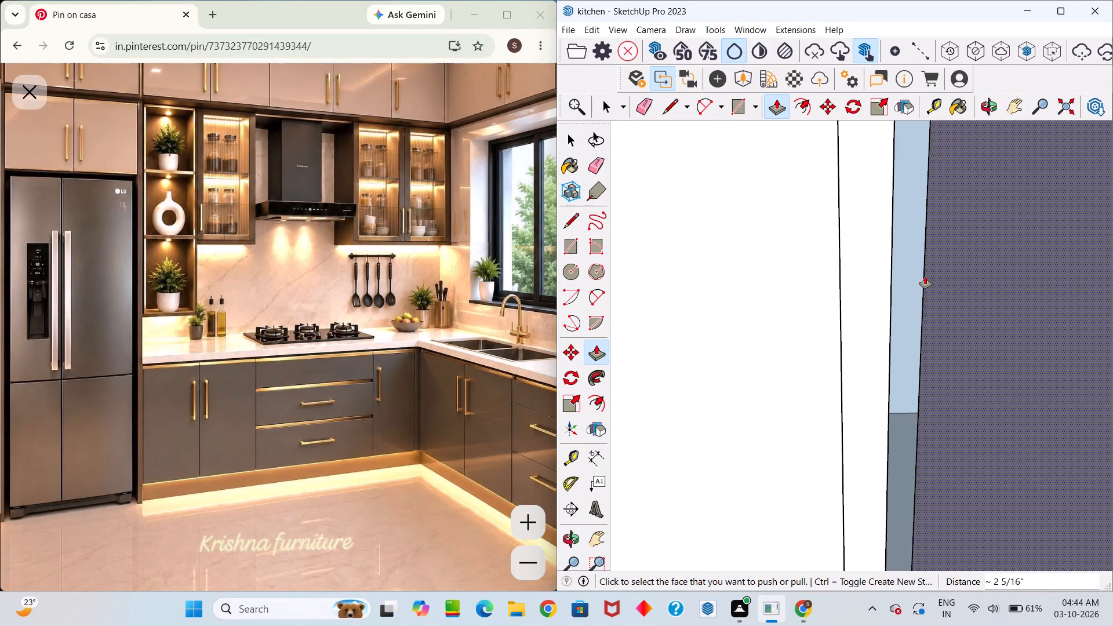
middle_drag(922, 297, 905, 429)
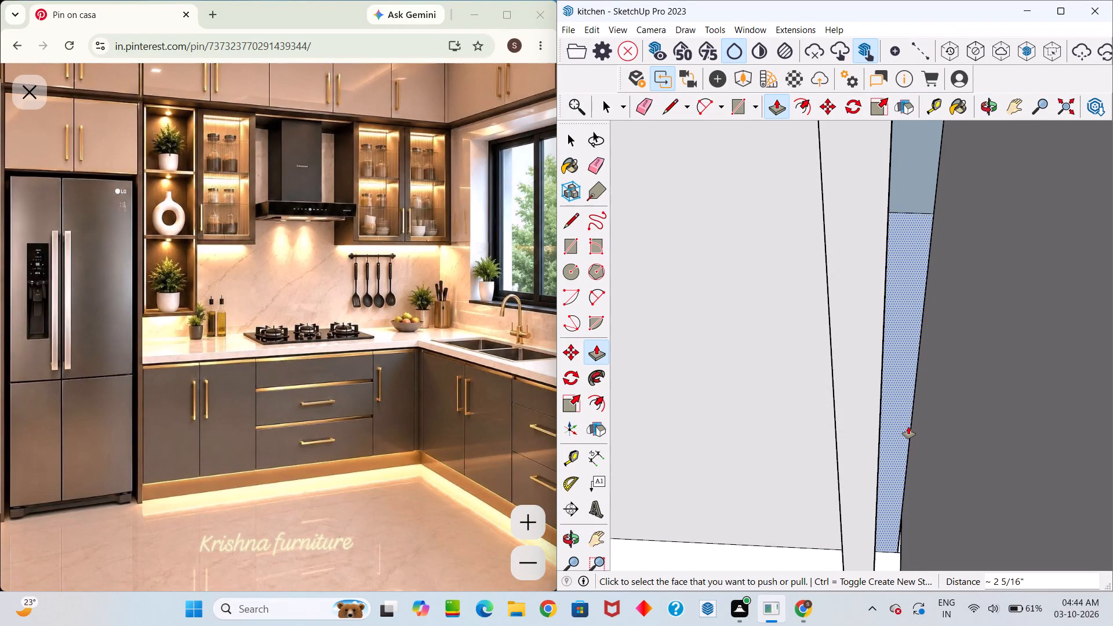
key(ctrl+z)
Push the side panel's narrow strip beside the base cabinet in once more.
drag(908, 425, 919, 412)
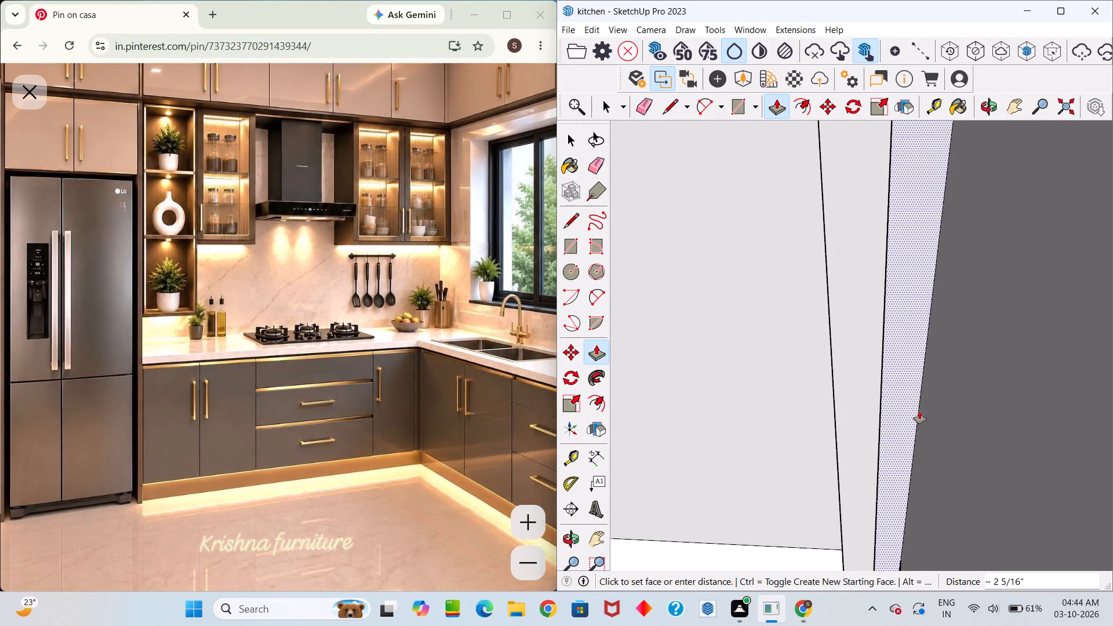
drag(919, 412, 927, 407)
scroll(929, 404, down, 6)
key(space)
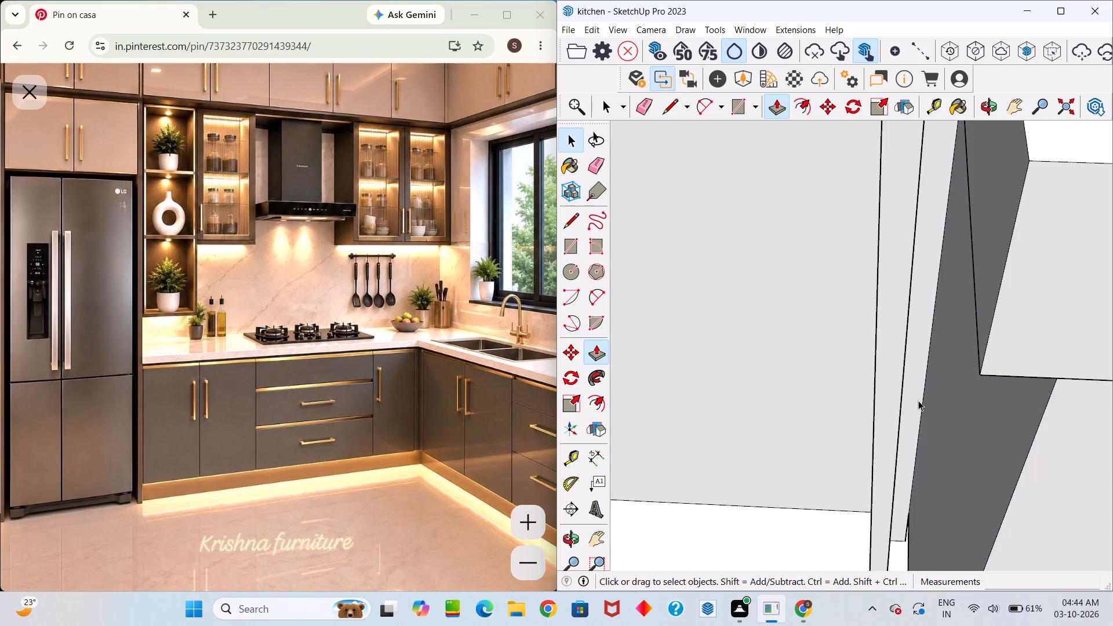
Examine the recessed strip of the side panel and its fit against the base cabinet, countertop and floor.
scroll(910, 430, down, 2)
scroll(915, 490, up, 19)
middle_drag(914, 489, 892, 449)
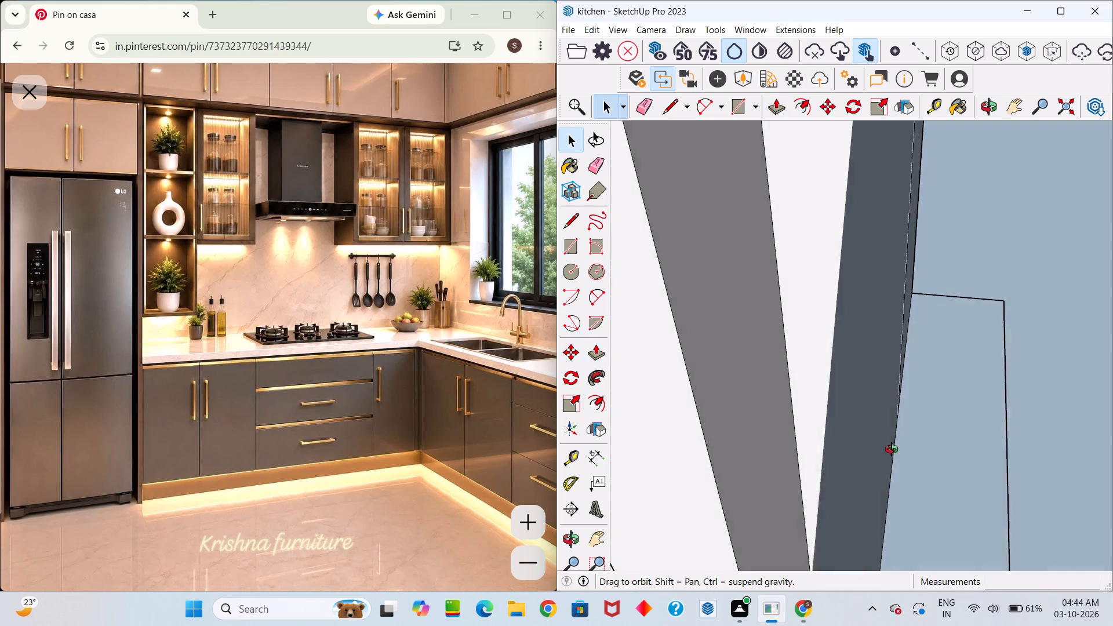
middle_drag(892, 449, 956, 397)
scroll(959, 397, up, 1)
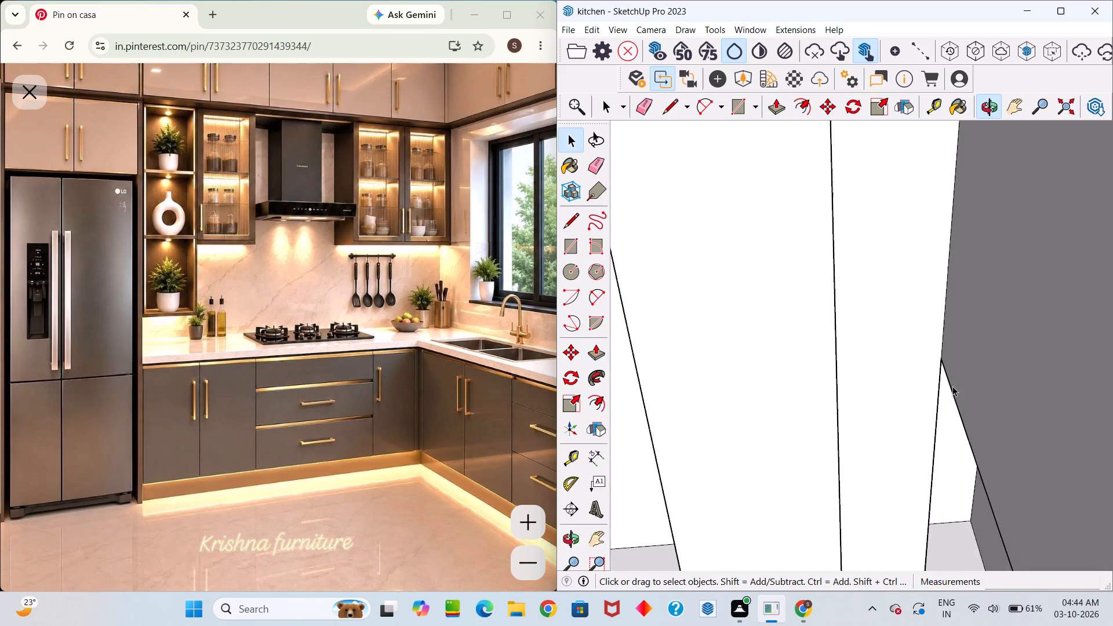
scroll(952, 386, down, 20)
scroll(952, 386, down, 11)
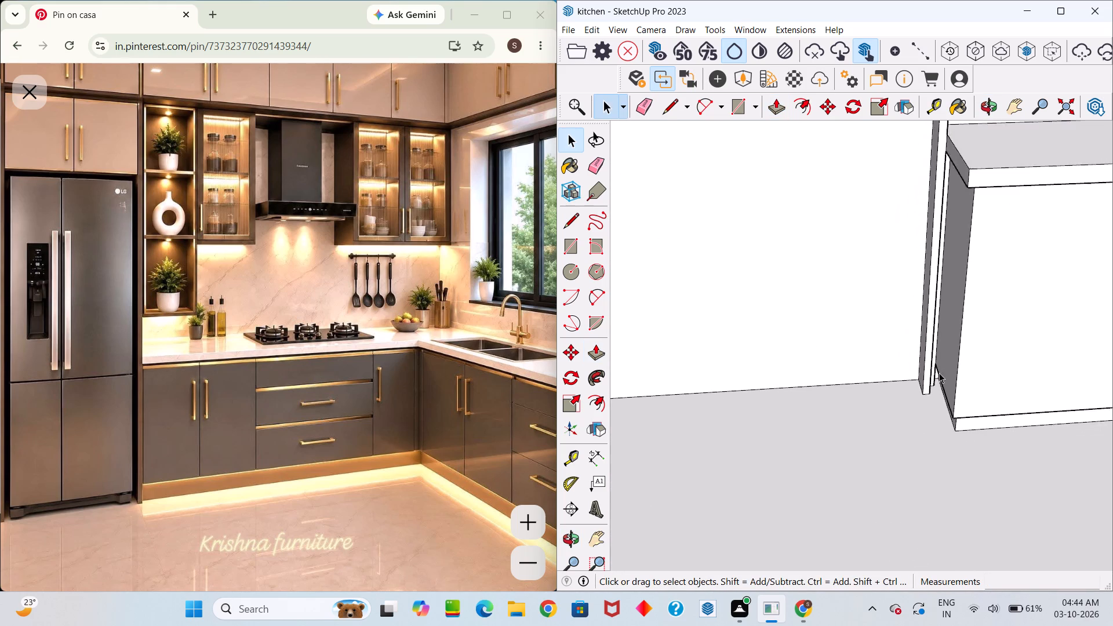
scroll(939, 373, down, 8)
scroll(927, 319, up, 15)
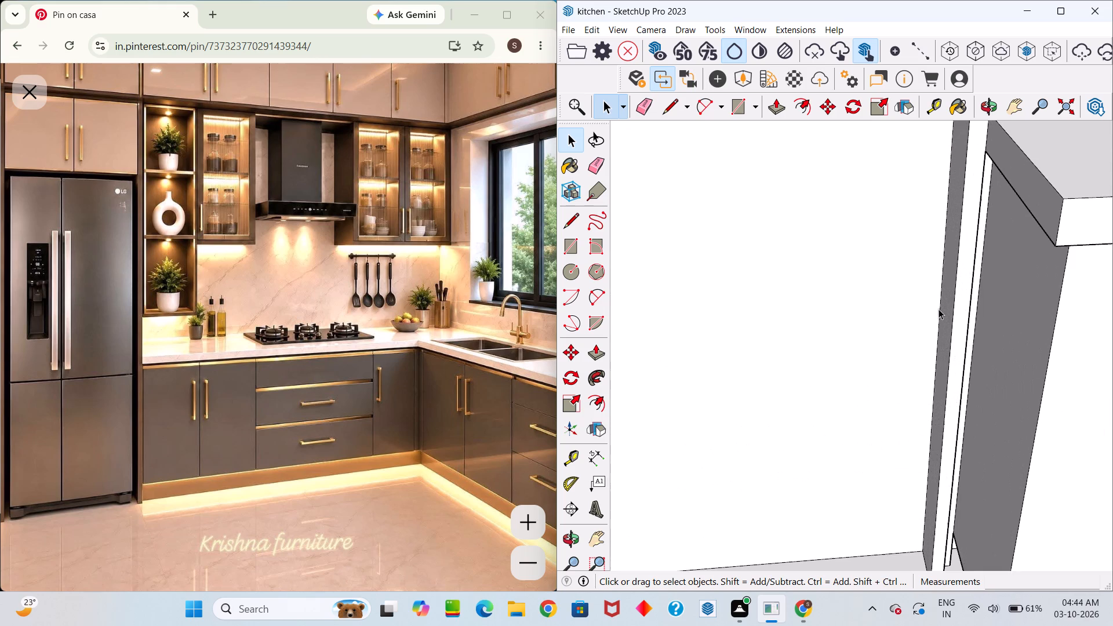
scroll(940, 313, up, 6)
scroll(941, 315, down, 17)
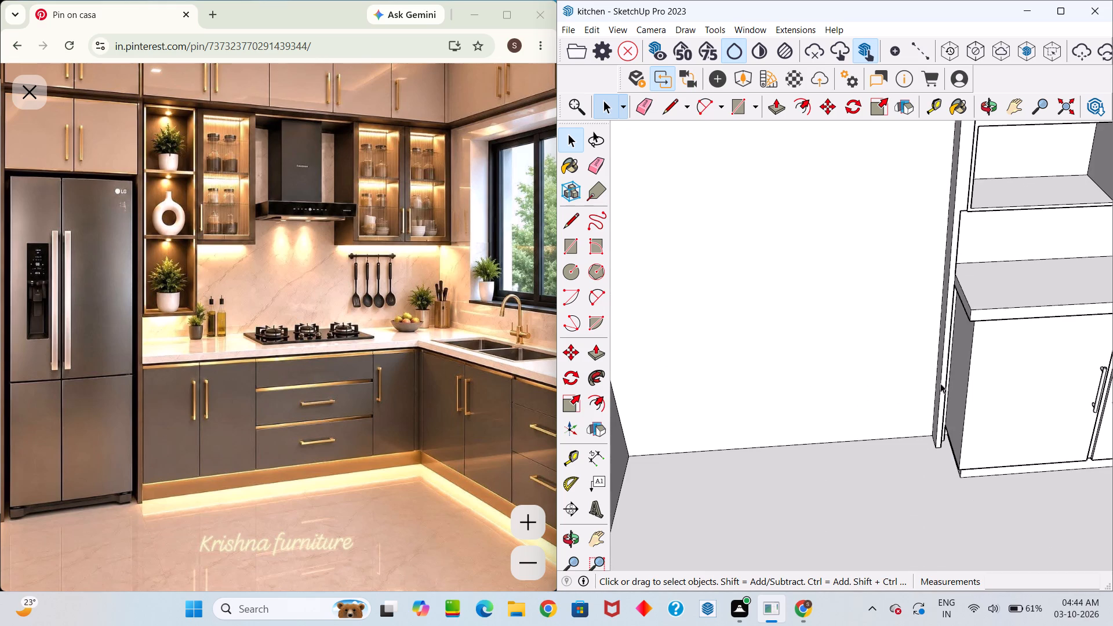
middle_drag(944, 376, 892, 263)
scroll(928, 369, up, 3)
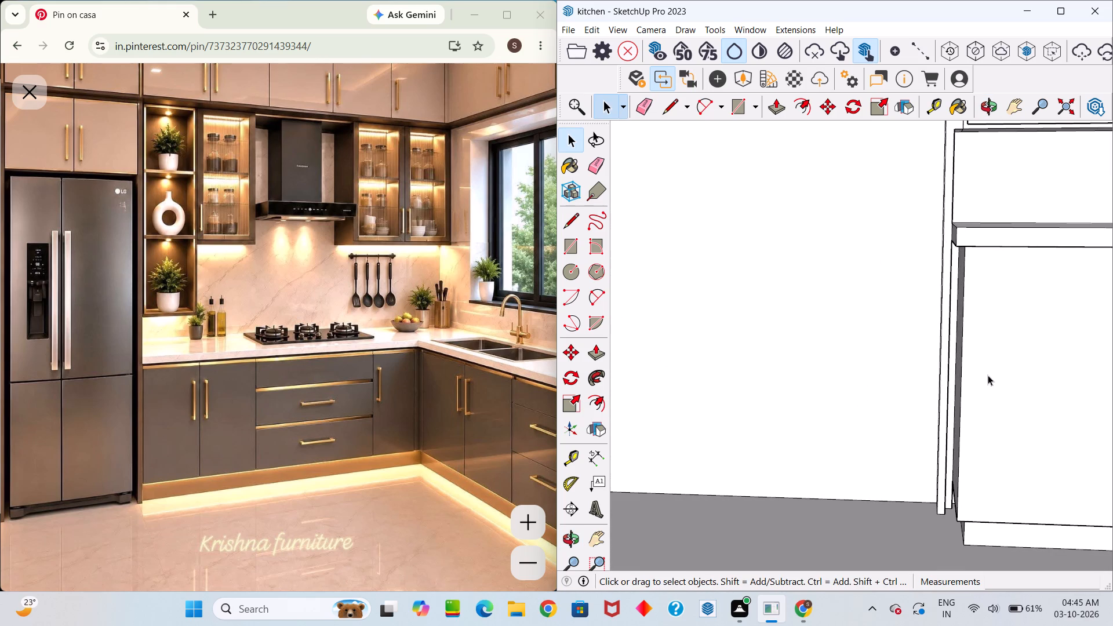
scroll(1007, 359, up, 3)
middle_drag(939, 327, 946, 339)
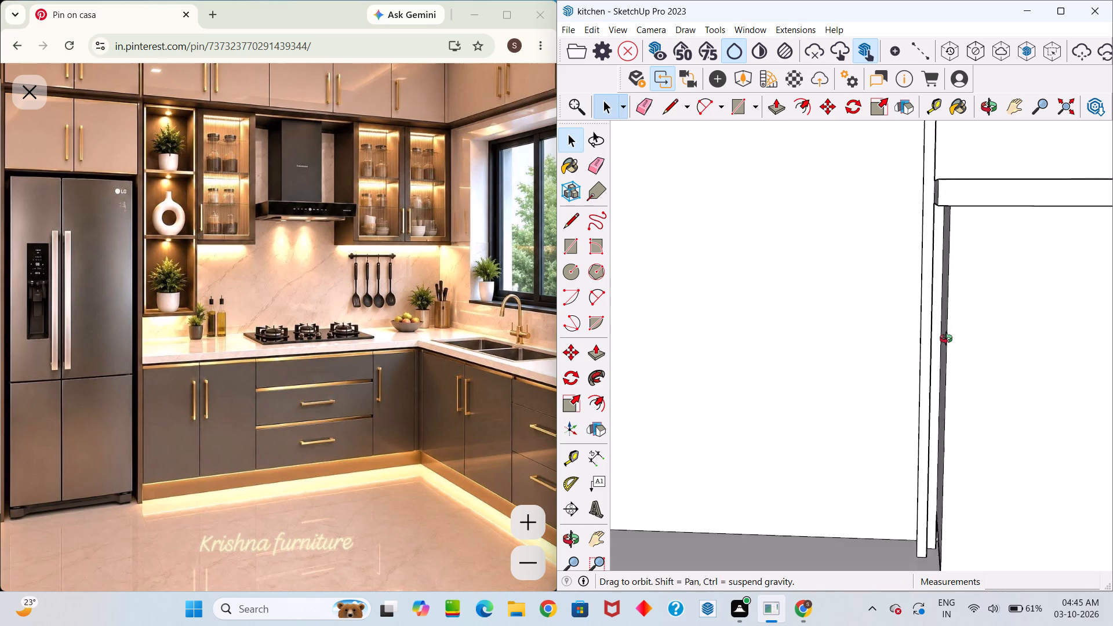
Pull the side panel's recessed narrow strip beside the base cabinet out by about 1' 1/4", flush with the cabinet front.
middle_drag(946, 339, 969, 366)
scroll(950, 316, up, 5)
click(929, 277)
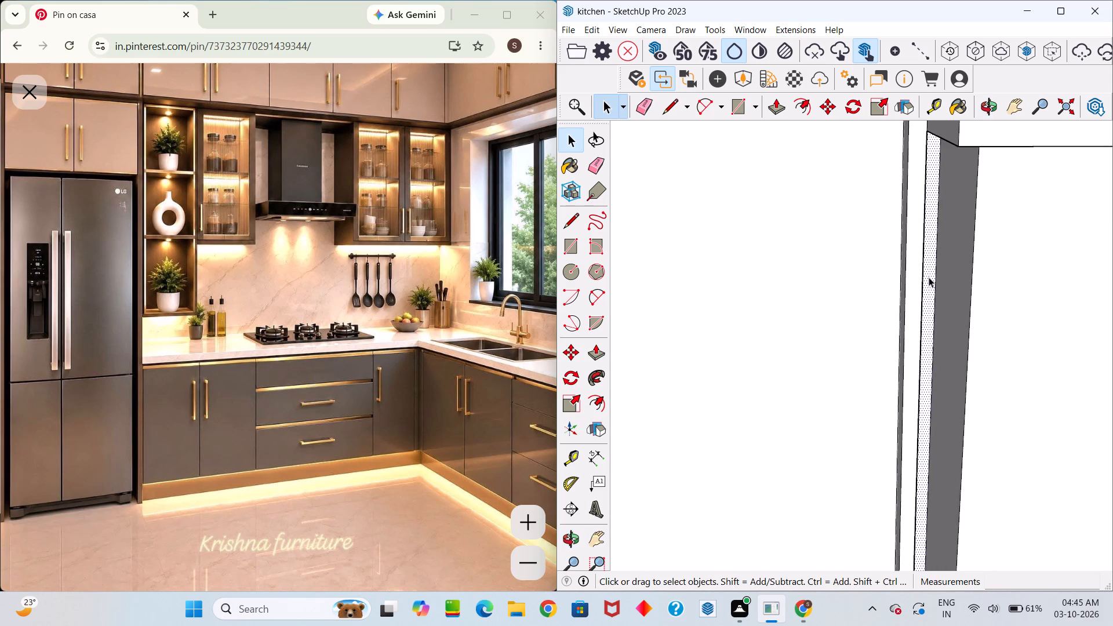
key(p)
click(929, 277)
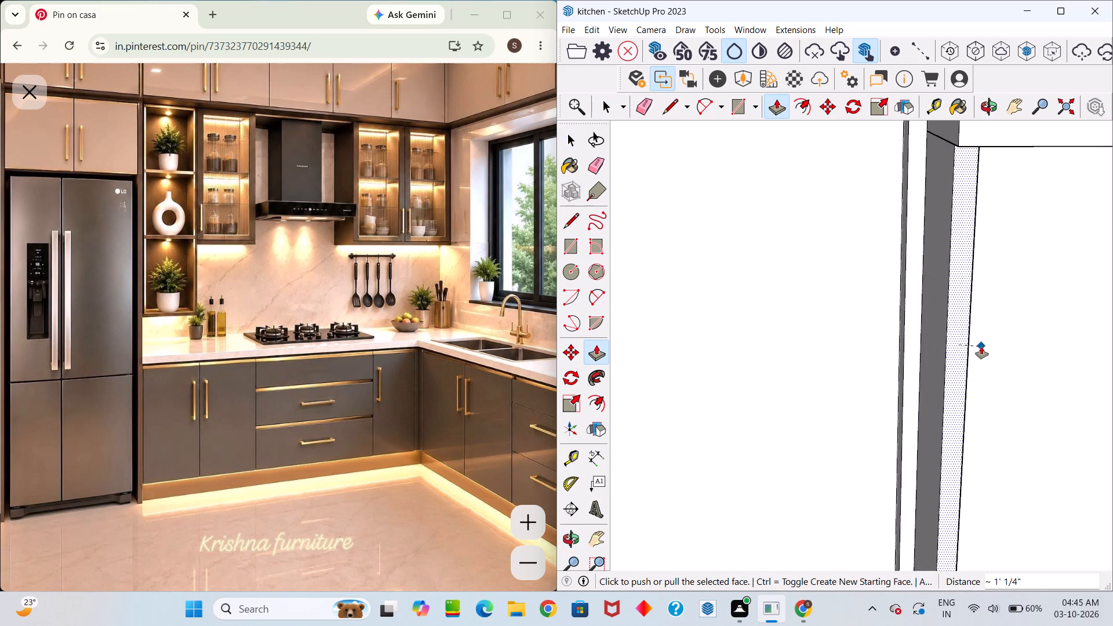
click(981, 347)
Pull the strip's inner side face below the base cabinet out by 1" toward the toe kick.
scroll(950, 312, down, 11)
middle_drag(956, 446, 921, 419)
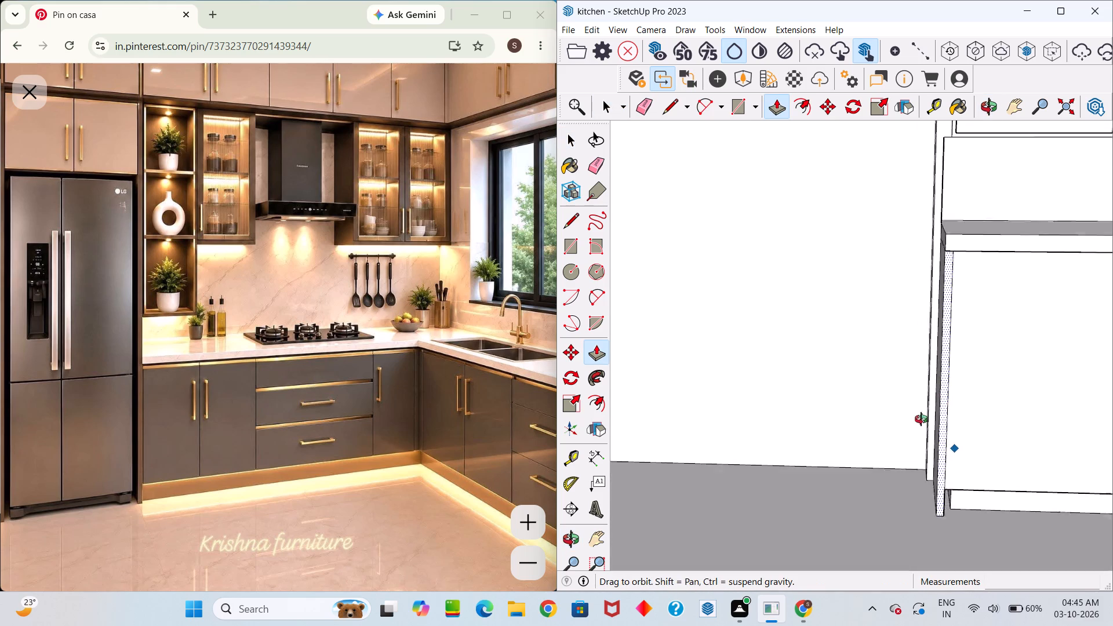
middle_drag(921, 419, 909, 321)
scroll(953, 549, up, 6)
scroll(949, 475, up, 10)
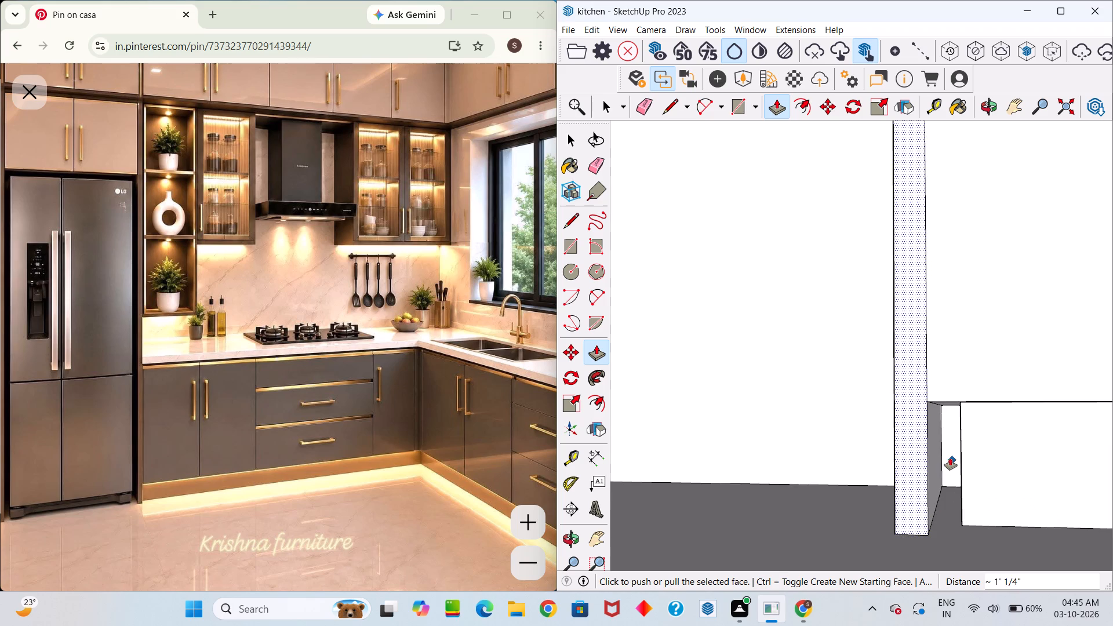
scroll(950, 458, up, 3)
key(space)
click(883, 449)
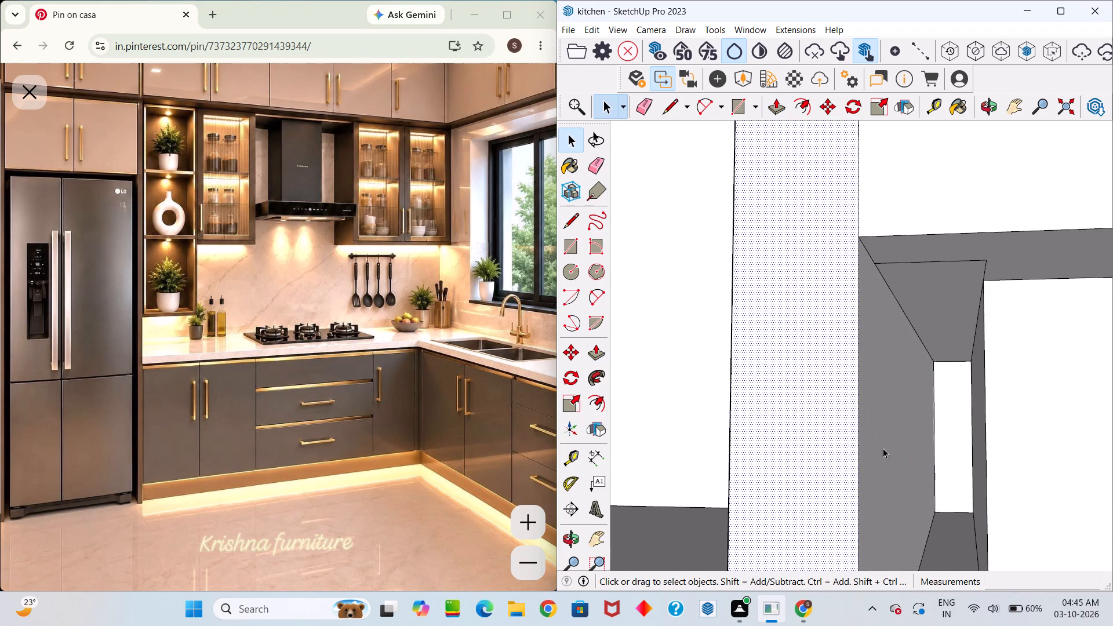
key(p)
drag(887, 447, 892, 450)
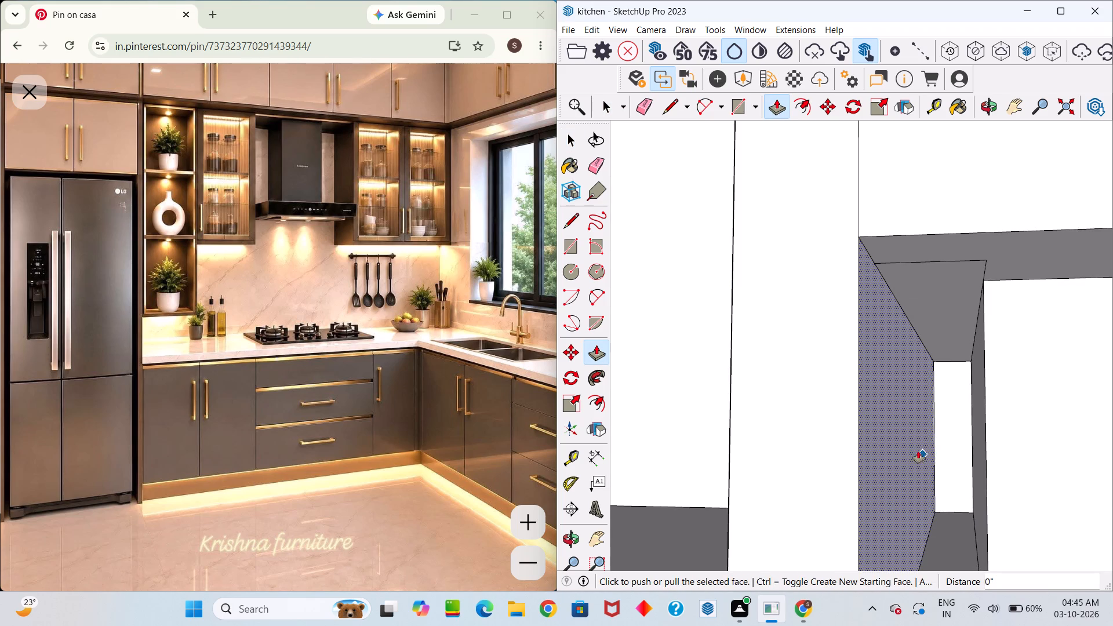
drag(898, 450, 991, 458)
Pull the side panel's recessed front strip on the fridge side out by 10", flush with the adjoining strip's front.
scroll(981, 433, down, 4)
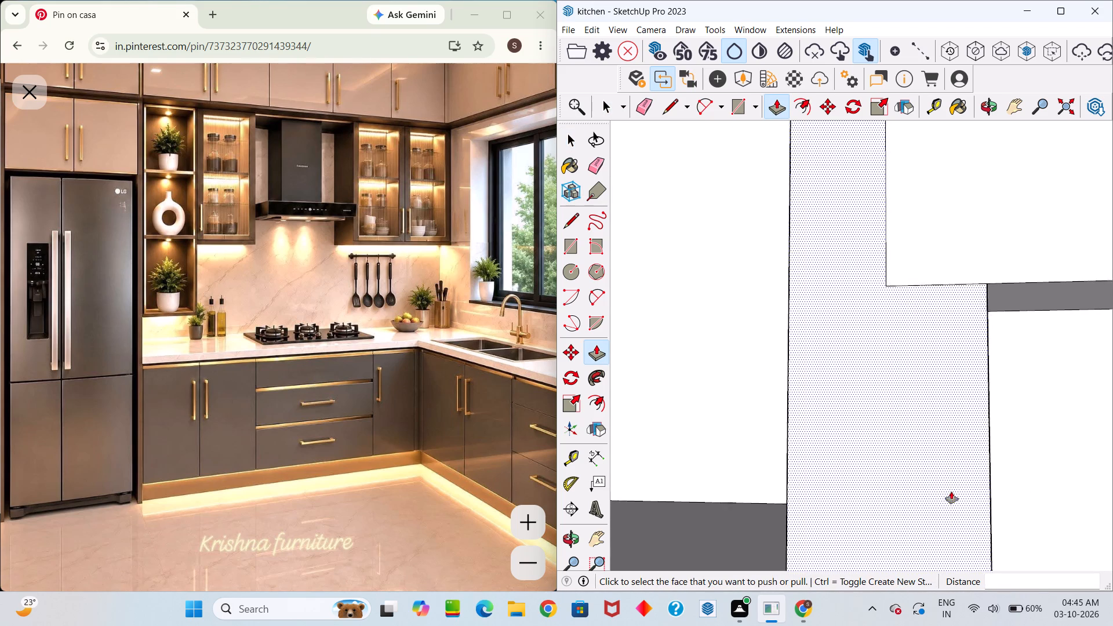
middle_drag(950, 493, 940, 591)
scroll(985, 477, down, 18)
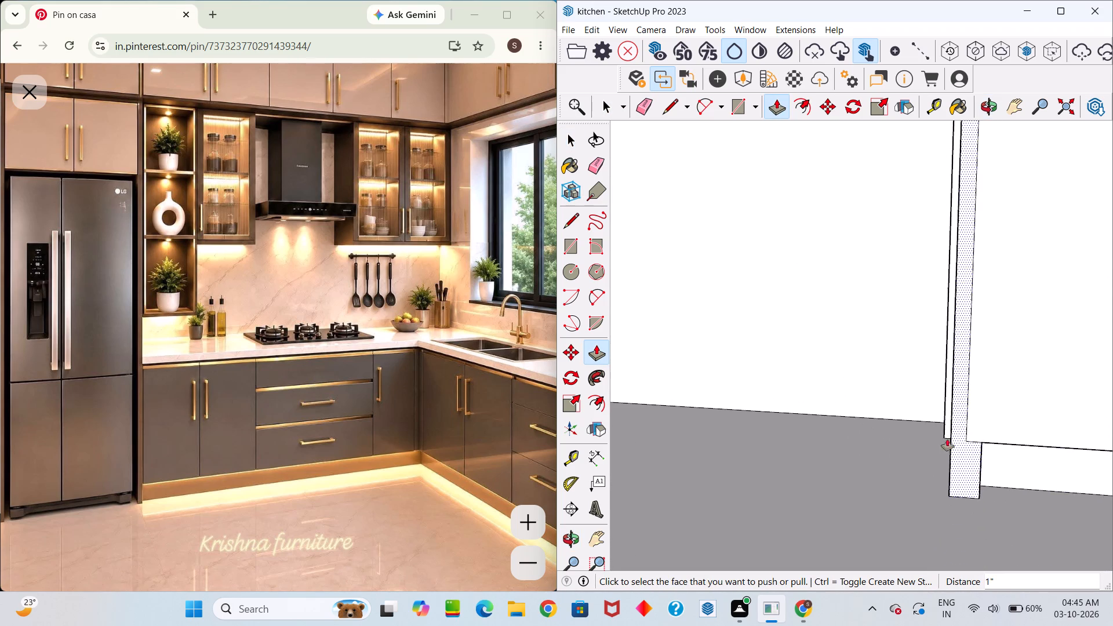
middle_drag(937, 418, 1006, 481)
scroll(954, 343, up, 3)
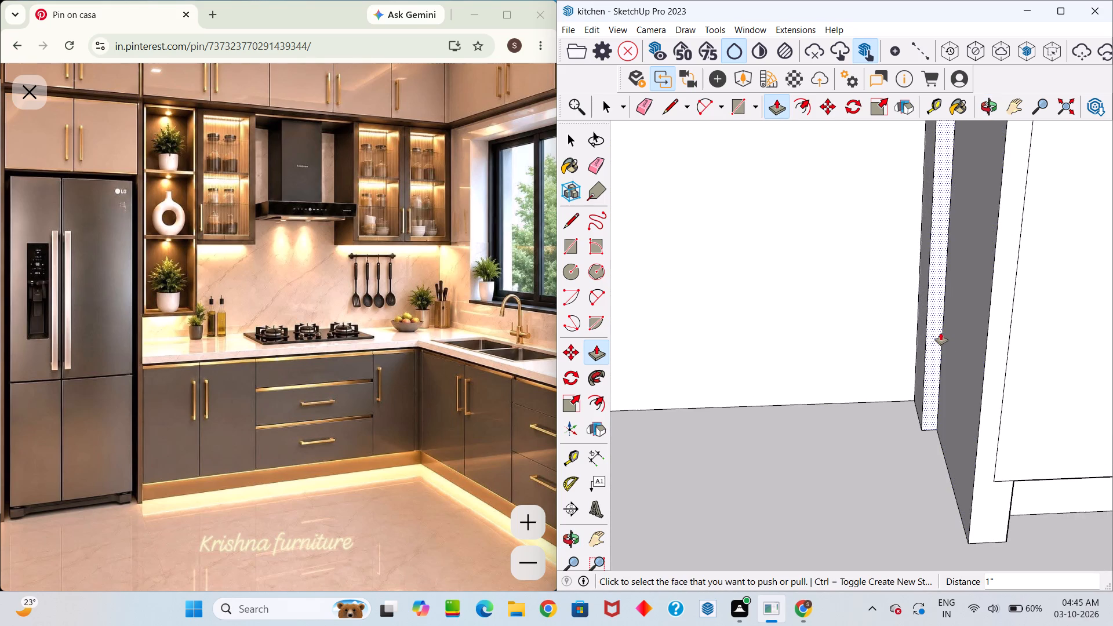
click(932, 326)
drag(932, 374, 945, 403)
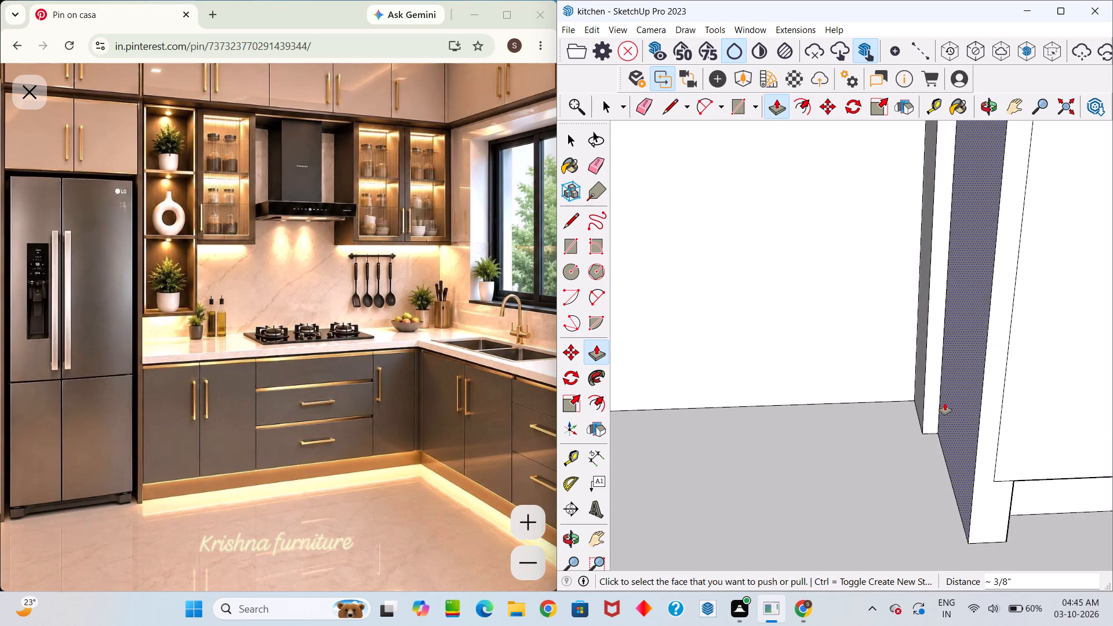
drag(945, 403, 941, 395)
drag(933, 376, 980, 477)
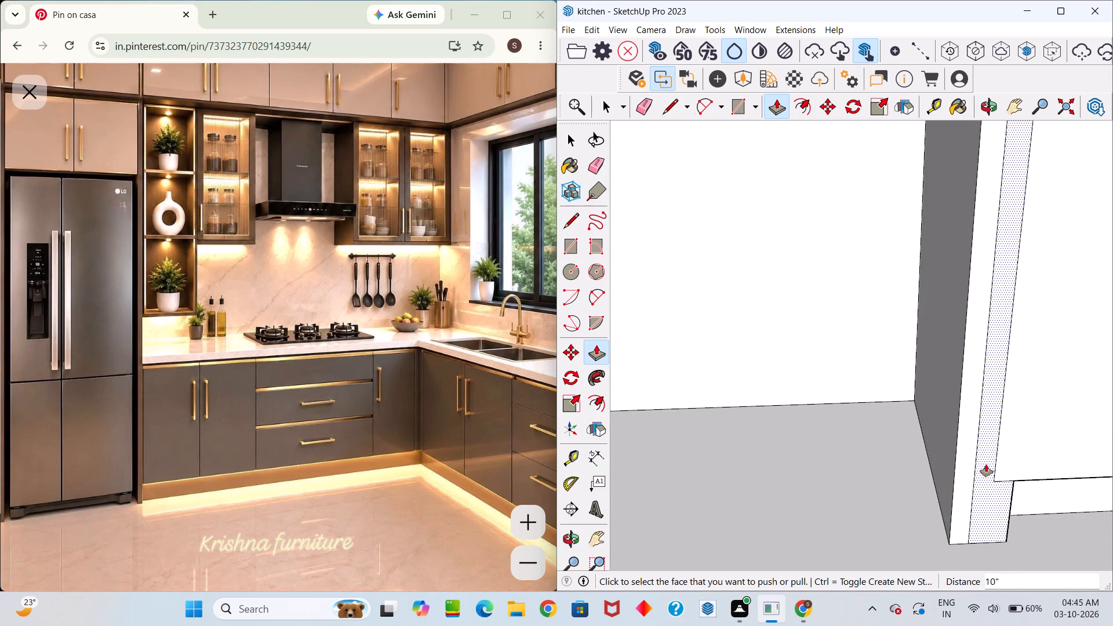
Erase the vertical seam edge between the two flush front strips of the side panel.
key(e)
click(980, 453)
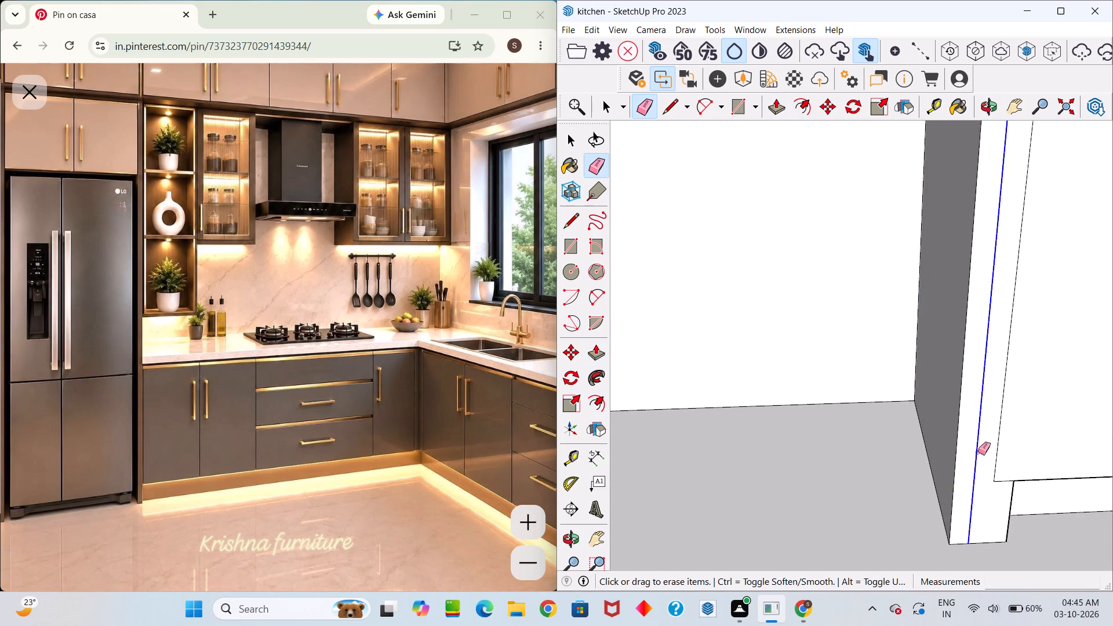
Pull the side panel's inner face just above the countertop out toward the countertop side, below the open shelves.
scroll(978, 455, down, 20)
scroll(978, 455, down, 1)
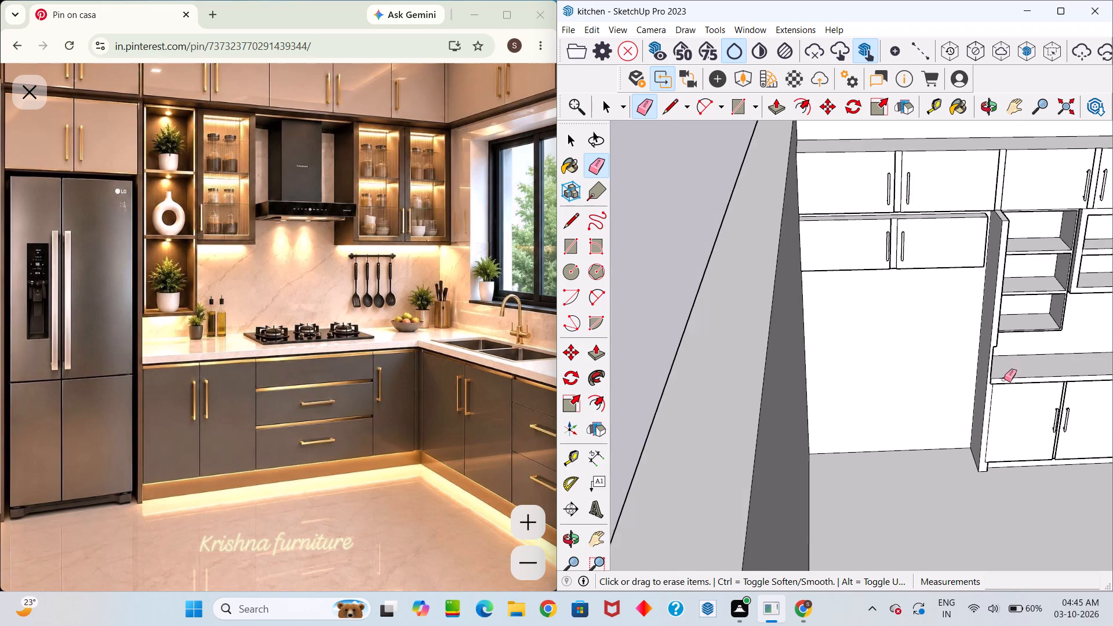
middle_drag(1004, 378, 932, 393)
scroll(1004, 400, up, 7)
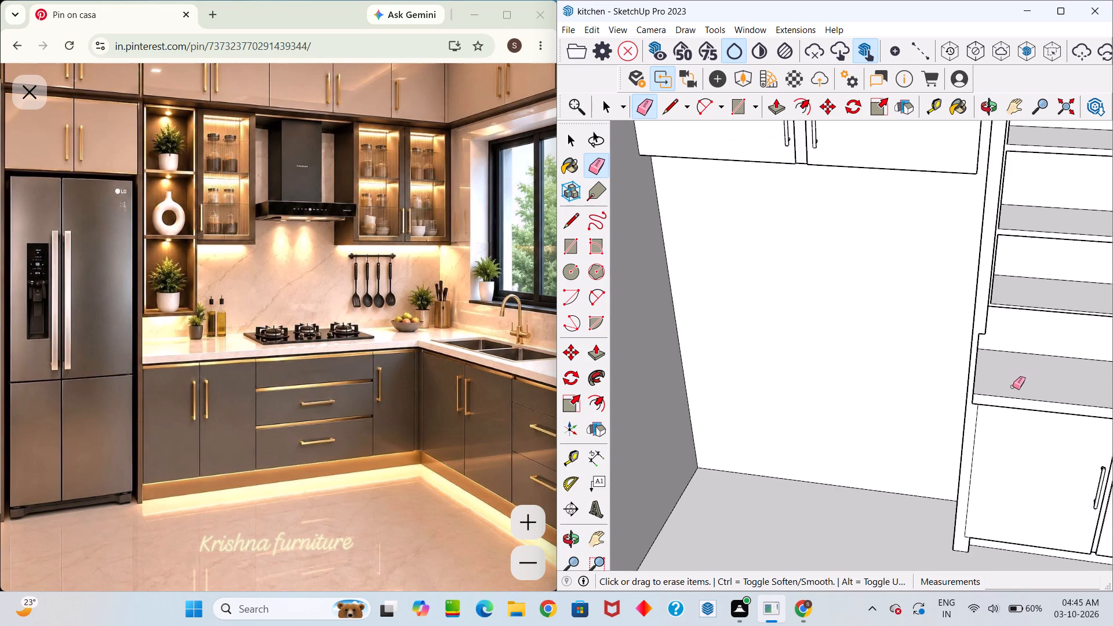
scroll(1013, 387, up, 7)
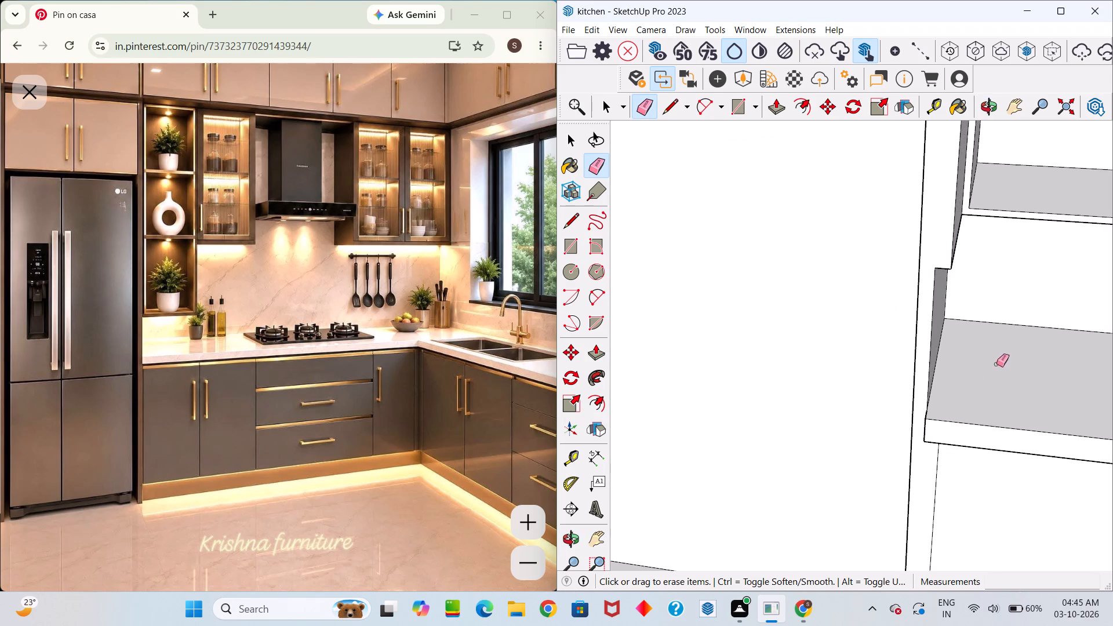
scroll(956, 318, up, 8)
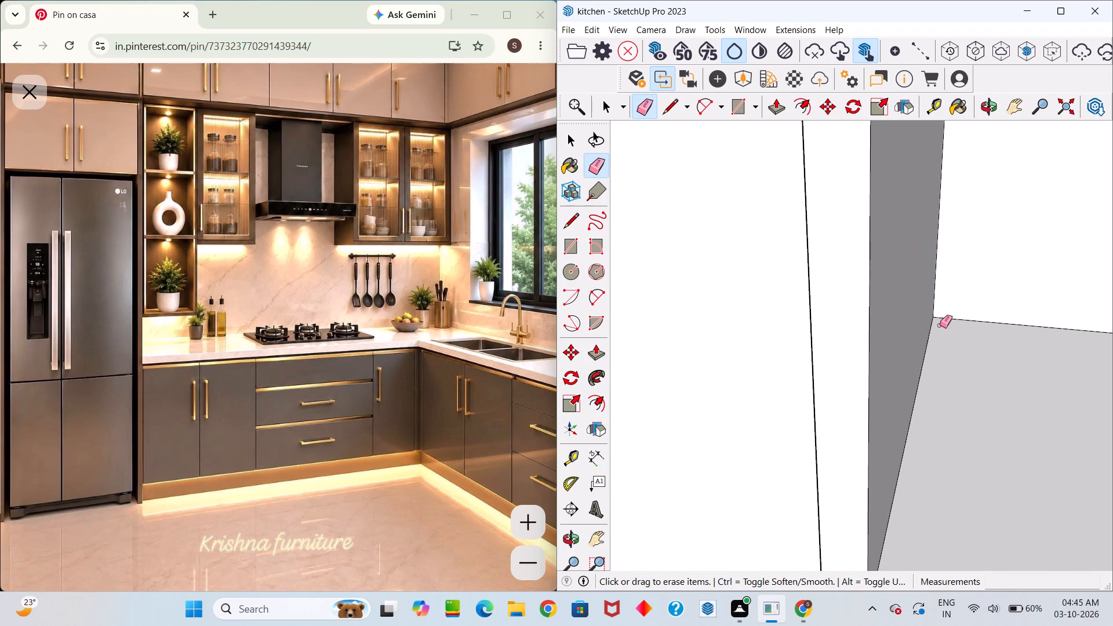
key(space)
click(900, 359)
scroll(923, 364, down, 6)
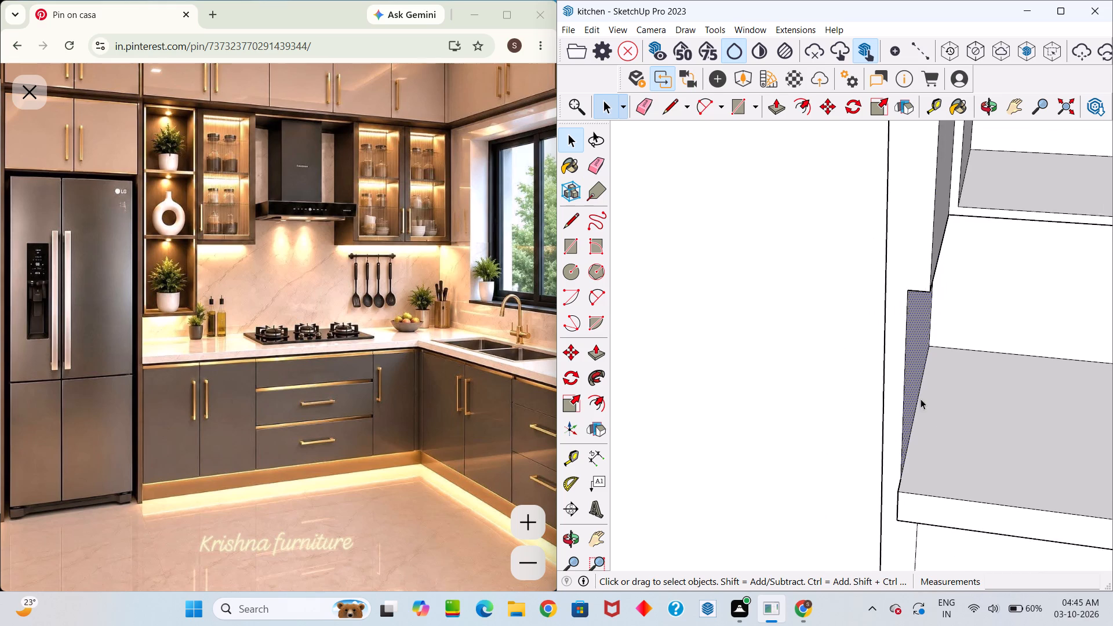
scroll(921, 399, down, 3)
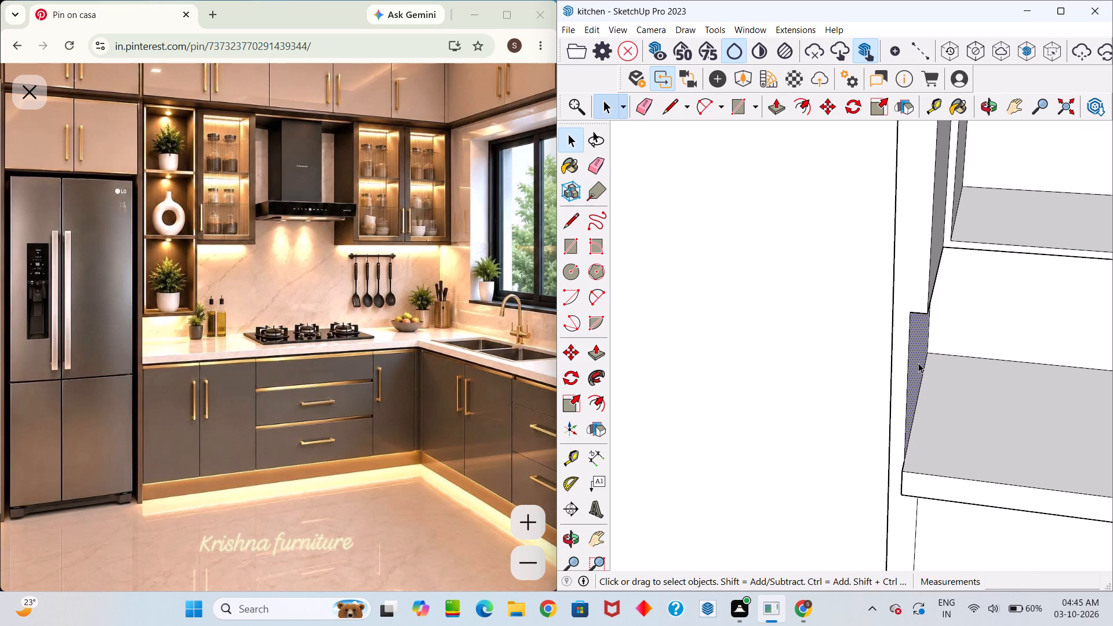
key(p)
click(916, 363)
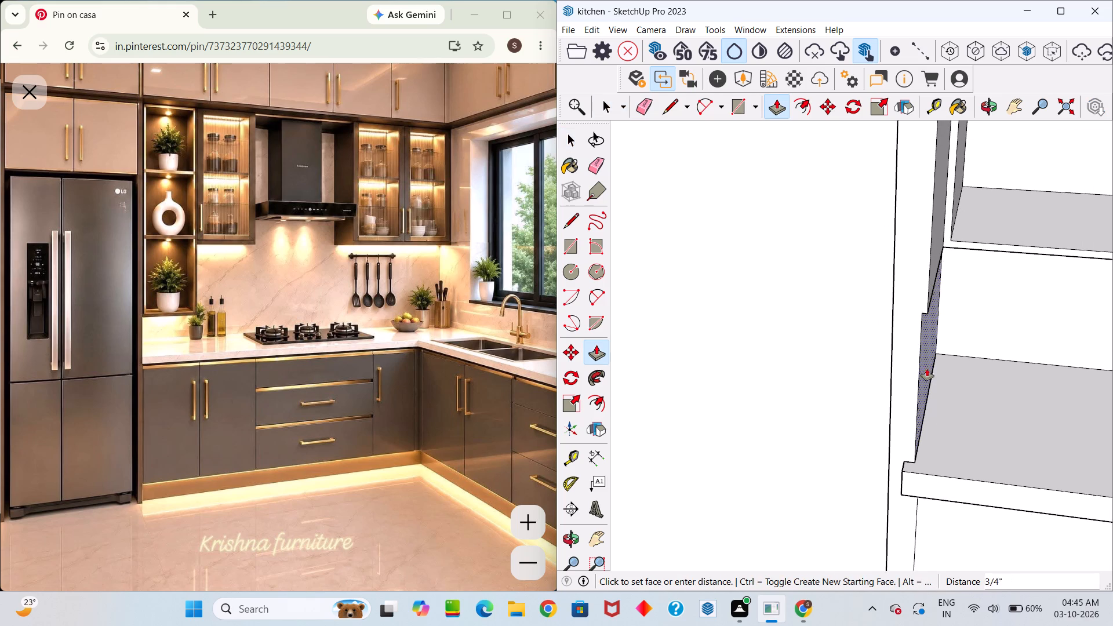
click(942, 404)
Pull the side panel's front face out by 1", flush with the countertop's front edge.
scroll(922, 462, up, 12)
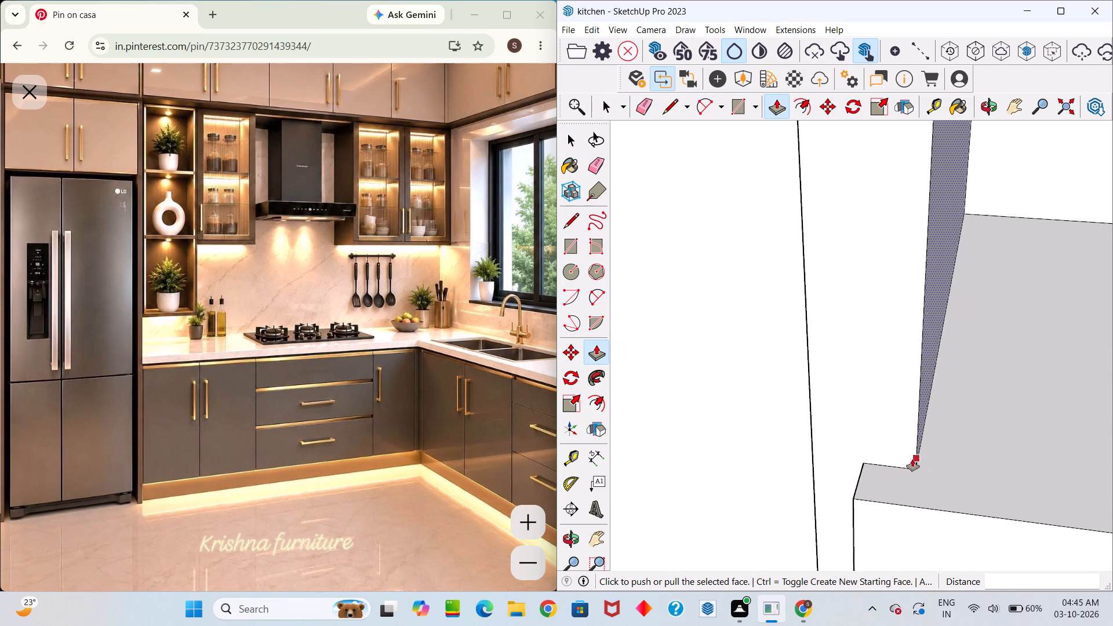
scroll(912, 459, up, 1)
click(899, 436)
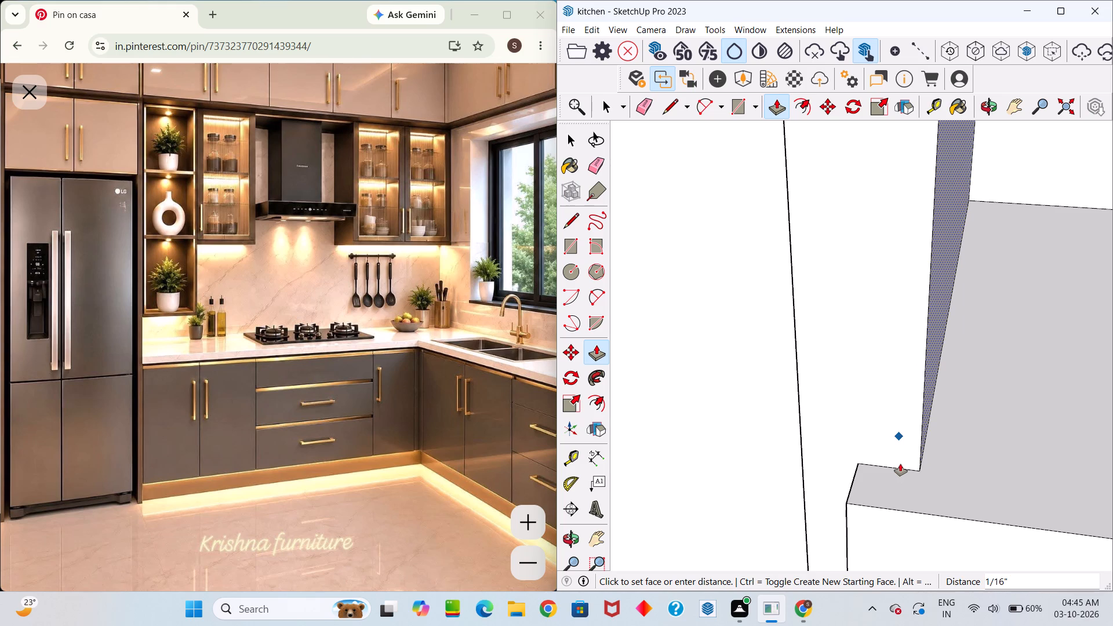
key(space)
click(894, 435)
click(888, 433)
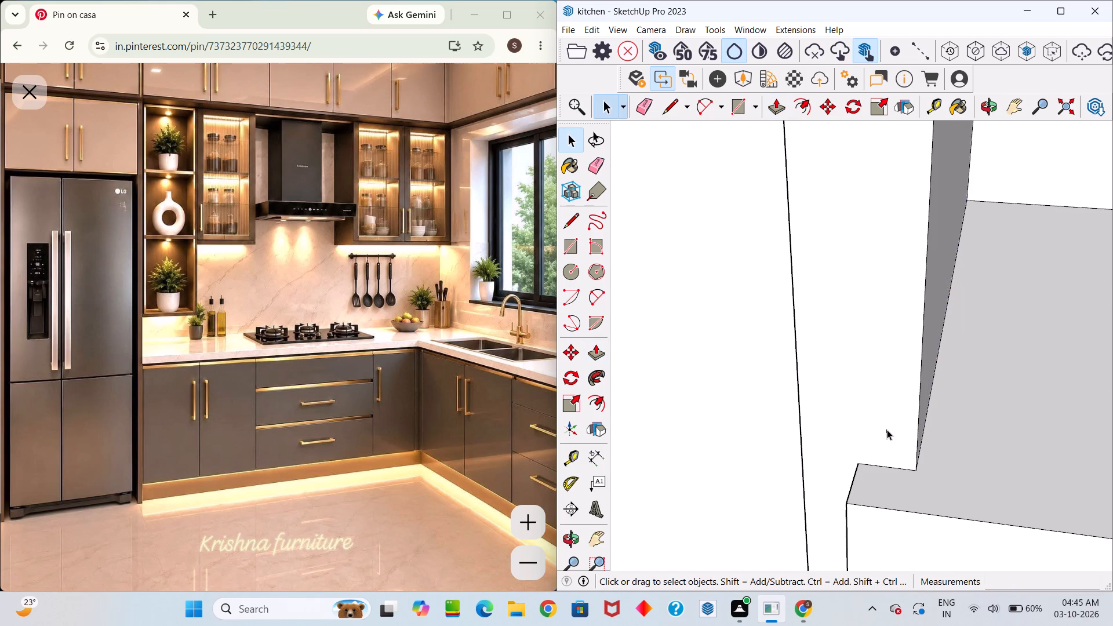
click(887, 430)
key(p)
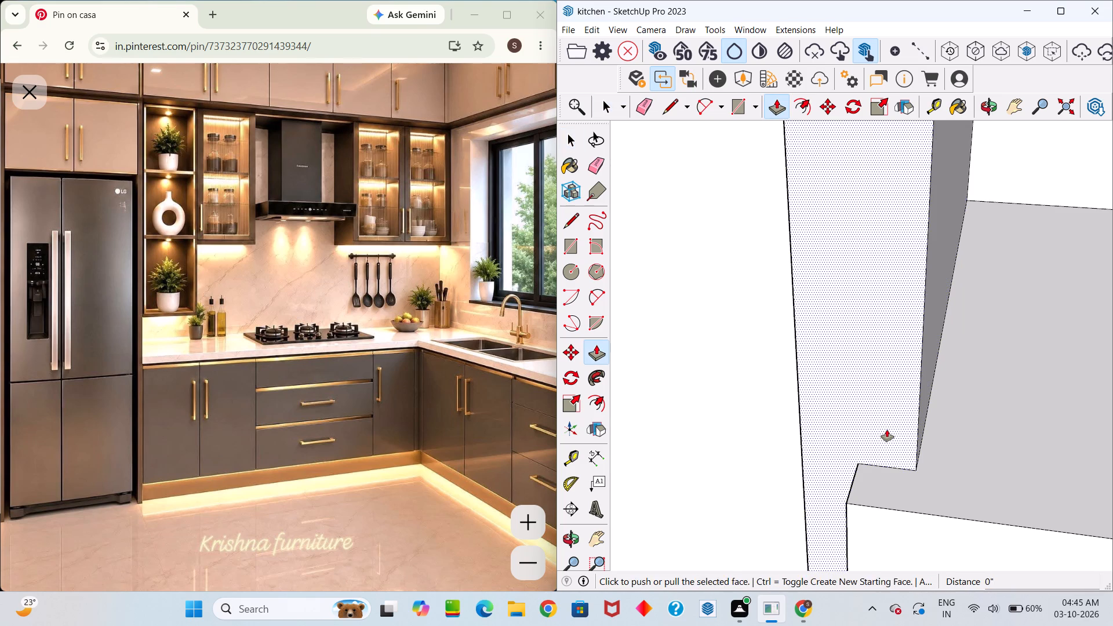
click(887, 430)
click(892, 498)
scroll(927, 370, down, 7)
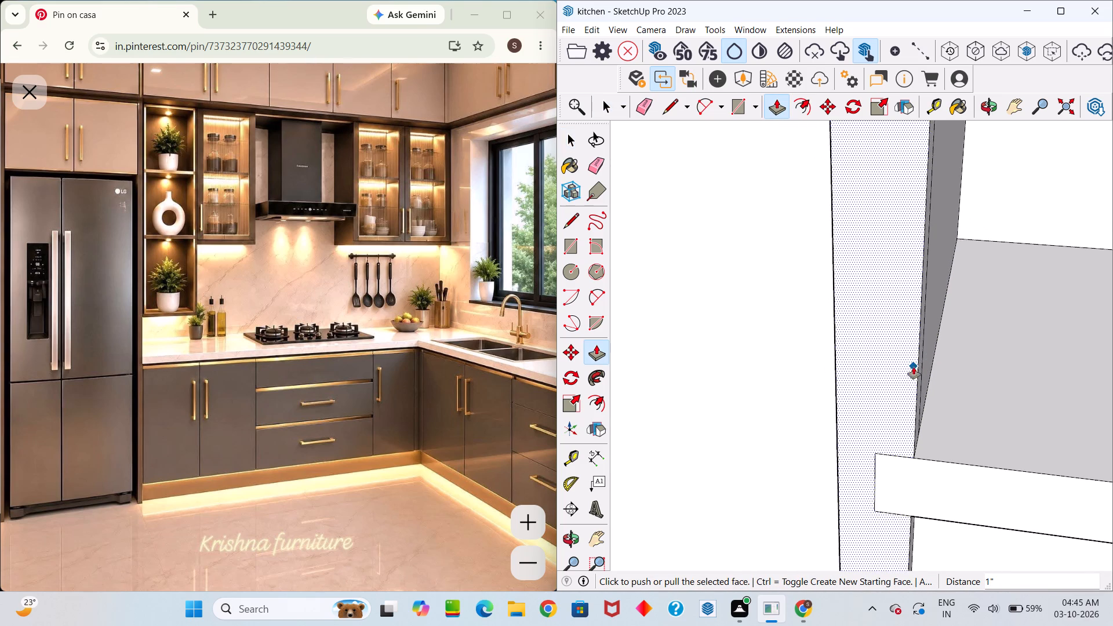
scroll(914, 367, down, 18)
key(space)
Draw a rectangle over the open side of the panel's foot in the toe-kick recess, corner to corner, to close it.
scroll(888, 404, down, 7)
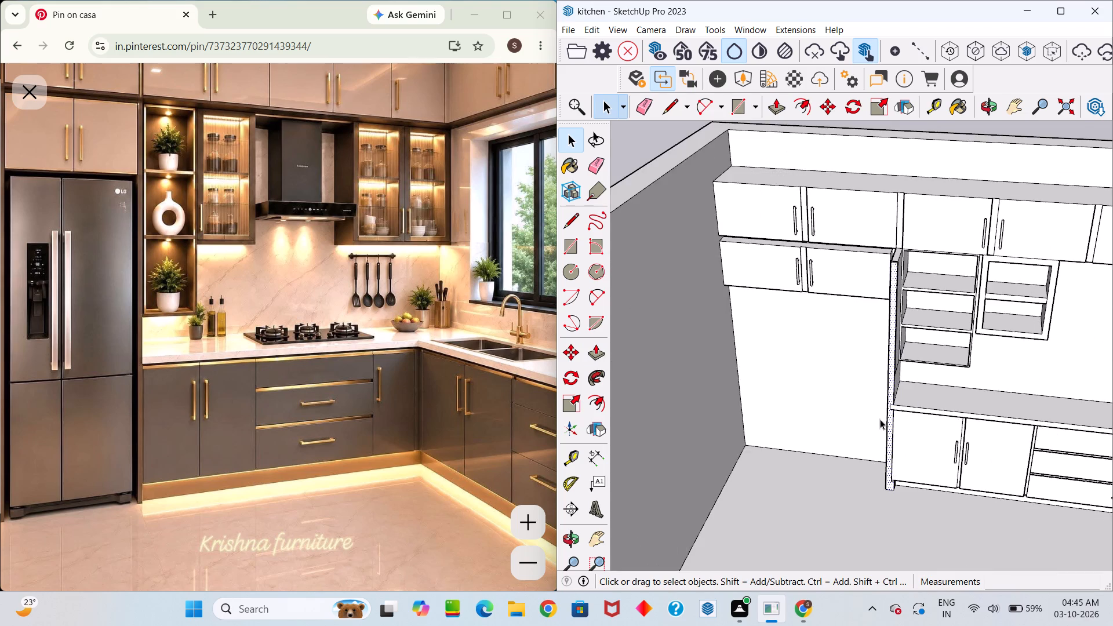
scroll(879, 421, down, 1)
middle_drag(879, 425, 921, 435)
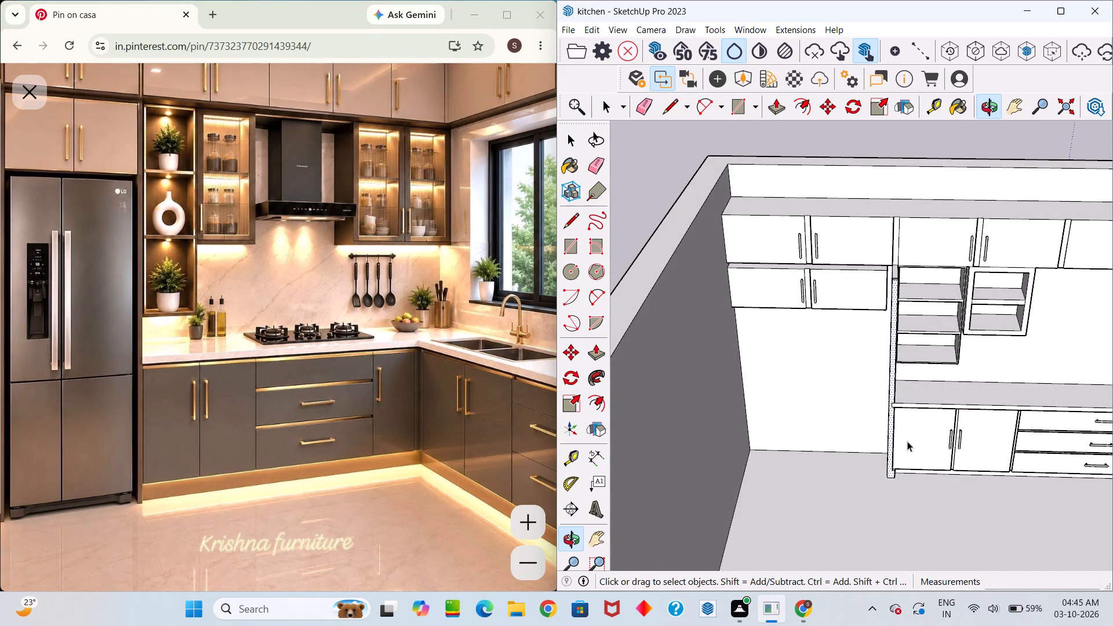
scroll(899, 464, up, 12)
scroll(982, 488, up, 11)
middle_drag(887, 436, 883, 409)
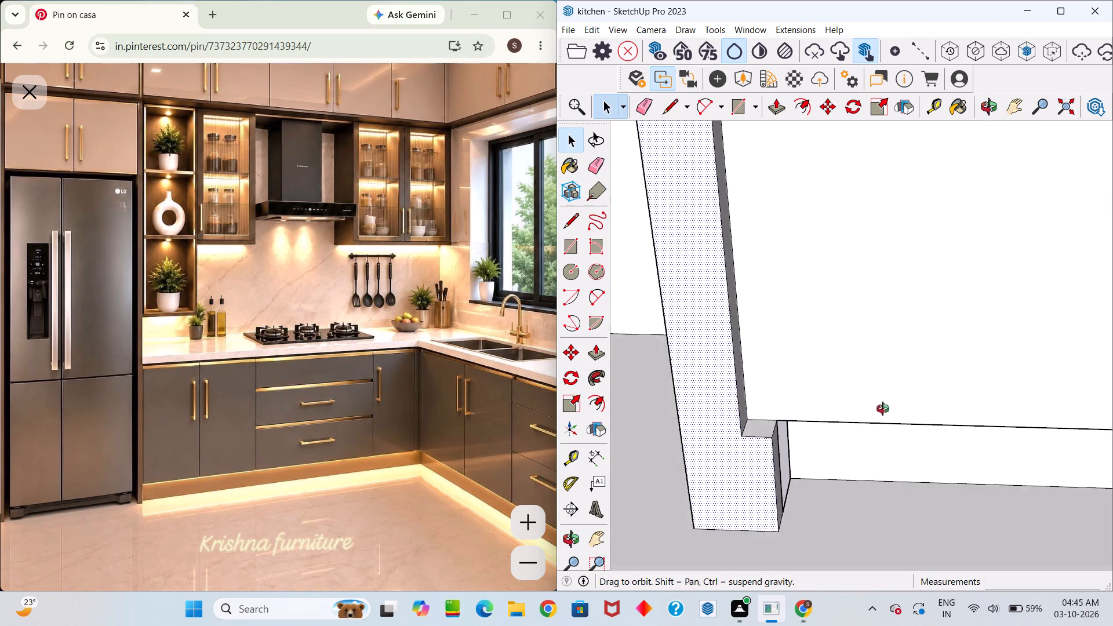
middle_drag(883, 409, 755, 368)
scroll(766, 445, up, 6)
middle_drag(785, 453, 718, 441)
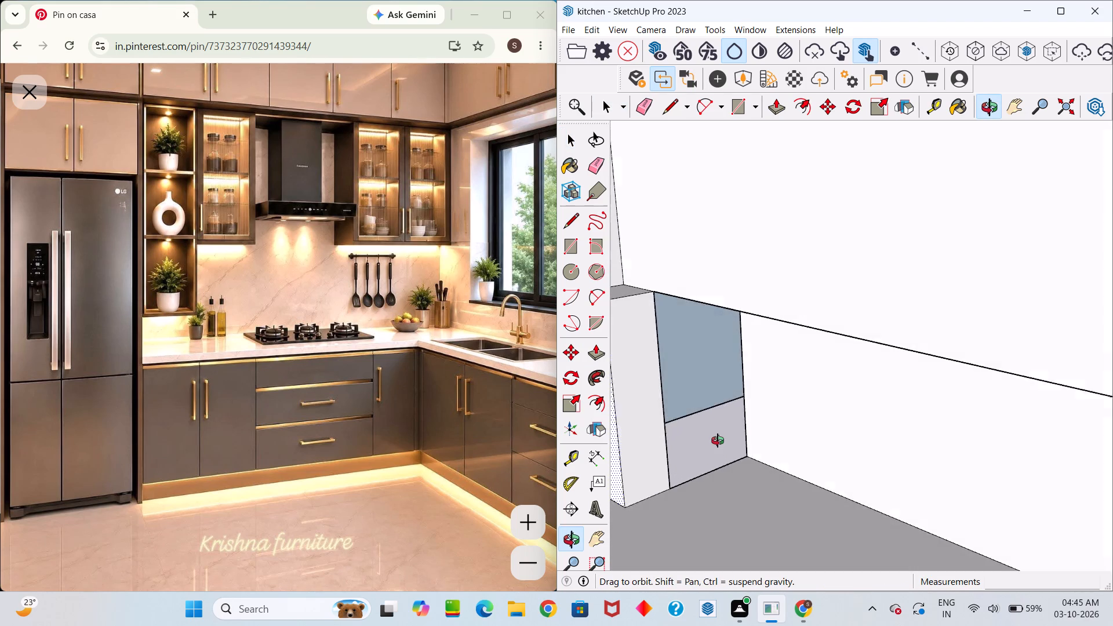
middle_drag(718, 441, 726, 329)
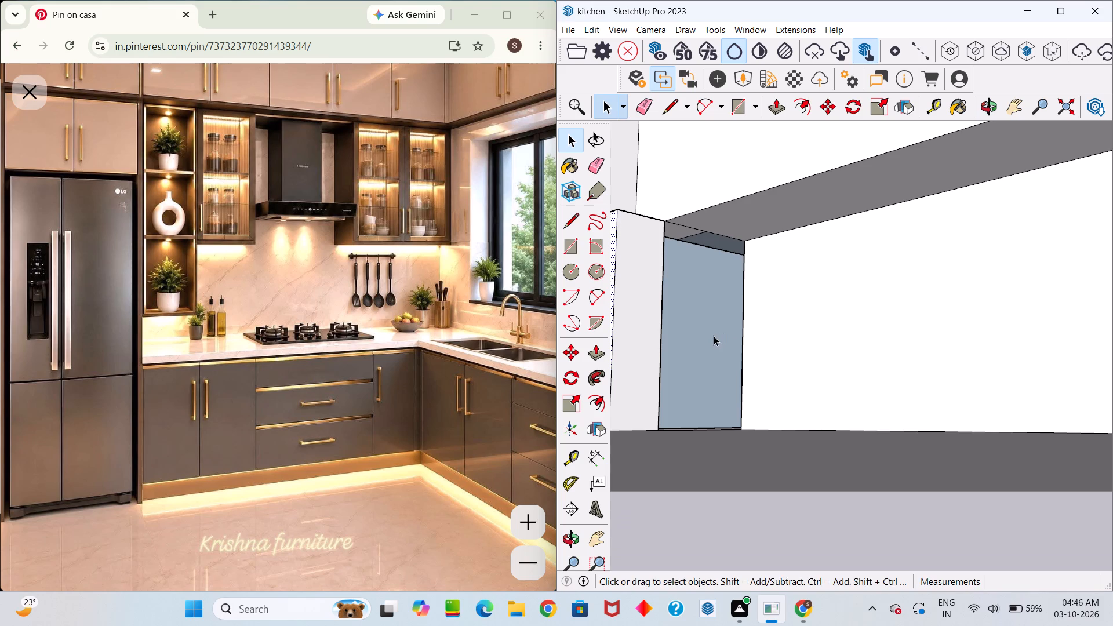
key(r)
click(664, 228)
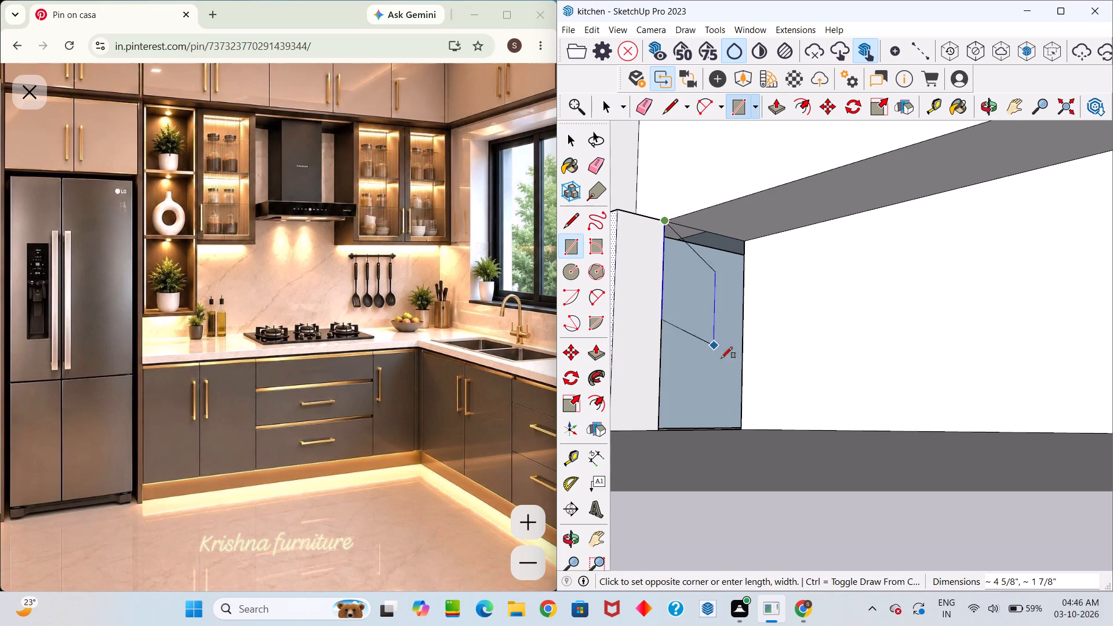
click(744, 430)
key(space)
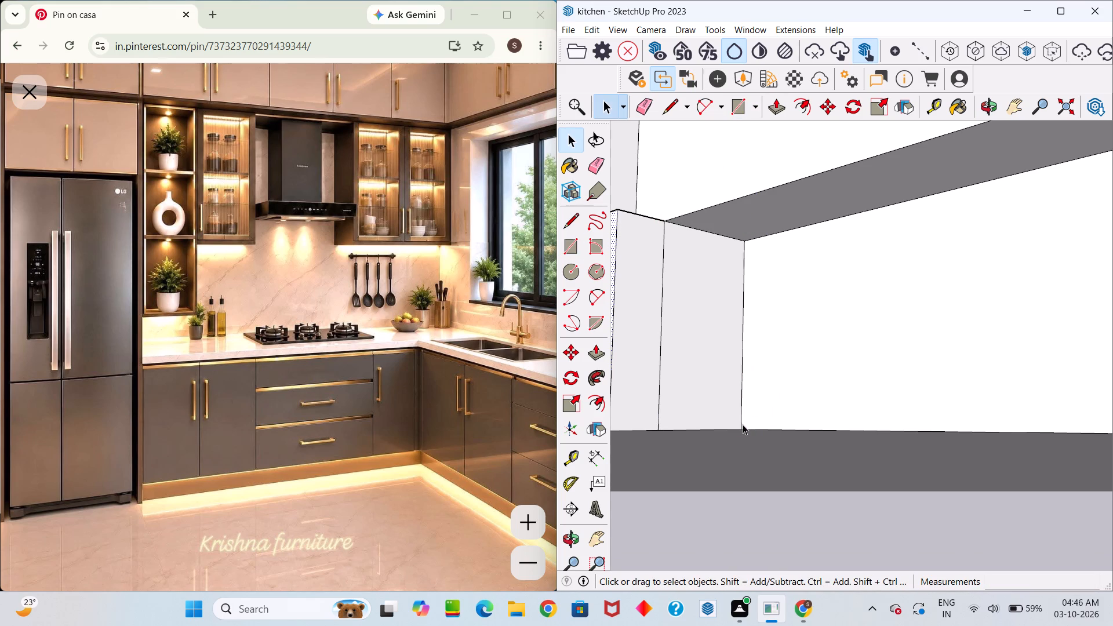
Push the small ledge at the side panel's foot, beside the toe kick, down 4" to the floor.
scroll(744, 441, down, 6)
middle_drag(744, 428, 899, 618)
scroll(899, 569, down, 5)
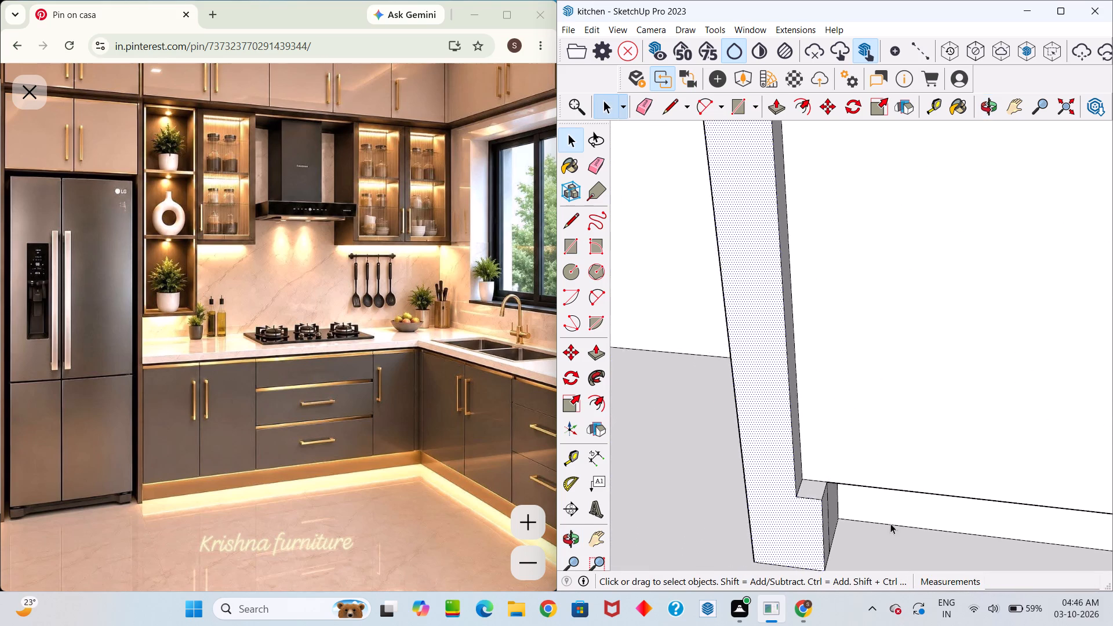
scroll(890, 523, down, 6)
scroll(866, 510, up, 11)
middle_drag(851, 521, 828, 494)
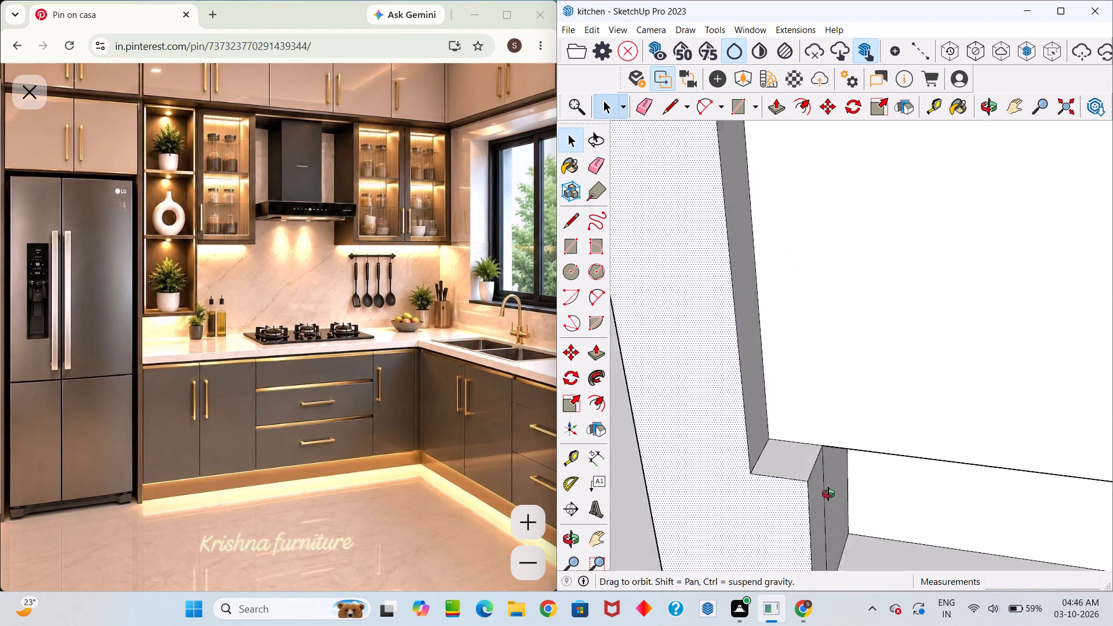
middle_drag(828, 494, 890, 532)
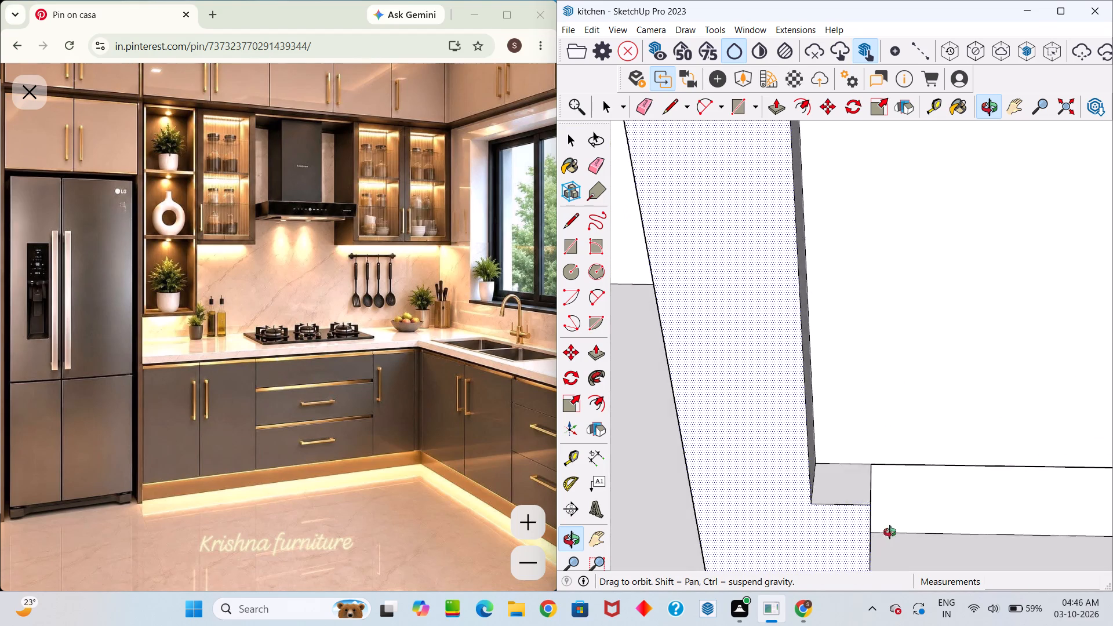
middle_drag(890, 532, 896, 530)
scroll(893, 530, up, 1)
click(848, 472)
click(850, 486)
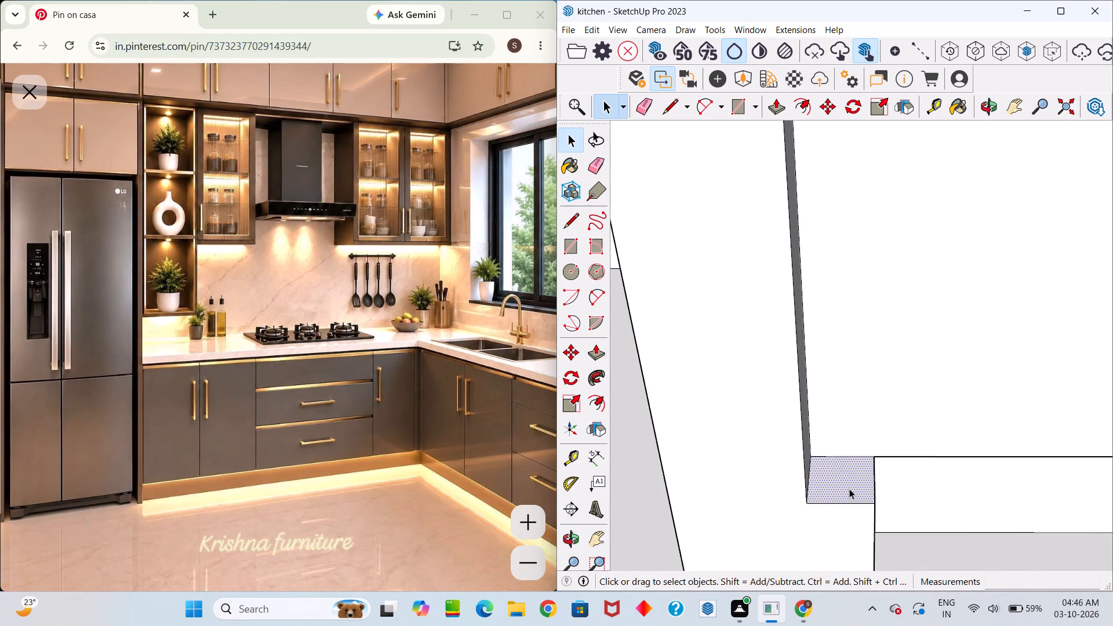
key(p)
drag(849, 489, 858, 528)
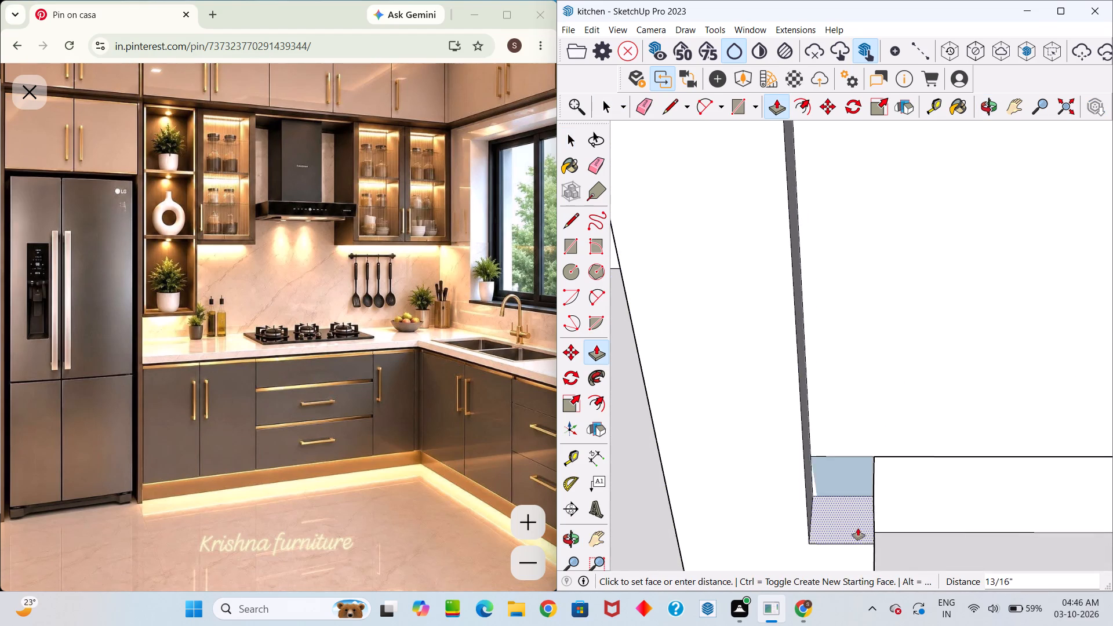
drag(858, 528, 873, 547)
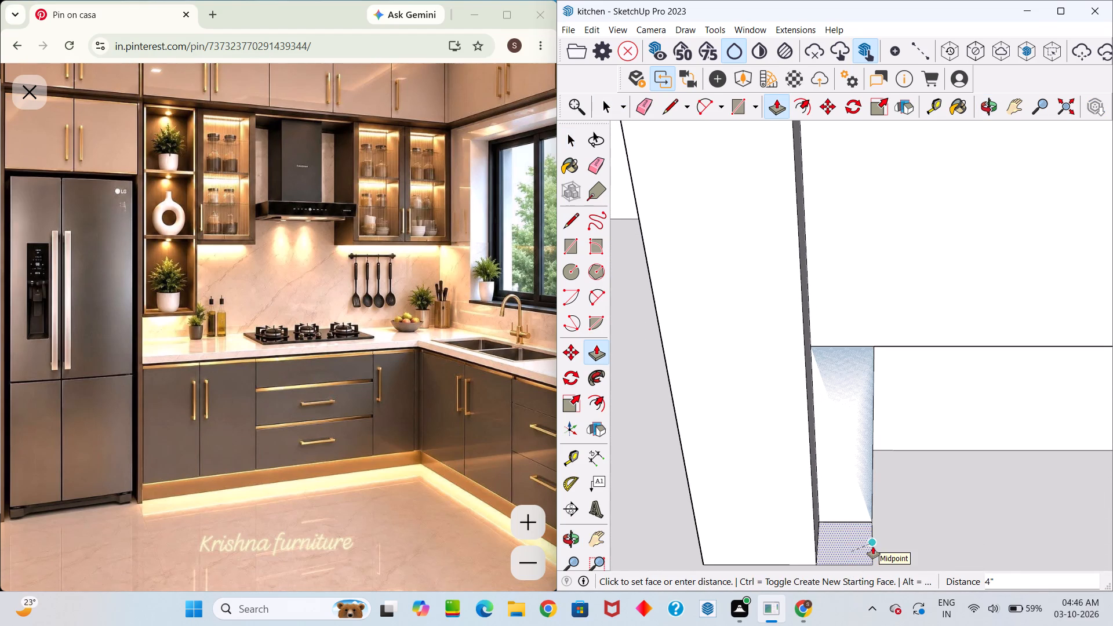
drag(873, 547, 873, 545)
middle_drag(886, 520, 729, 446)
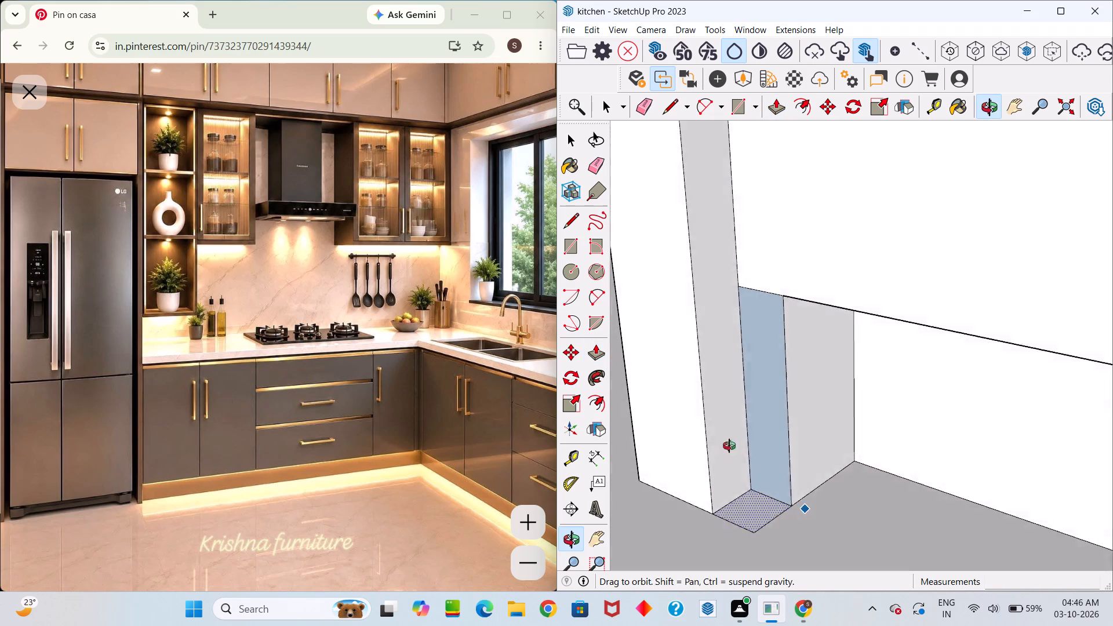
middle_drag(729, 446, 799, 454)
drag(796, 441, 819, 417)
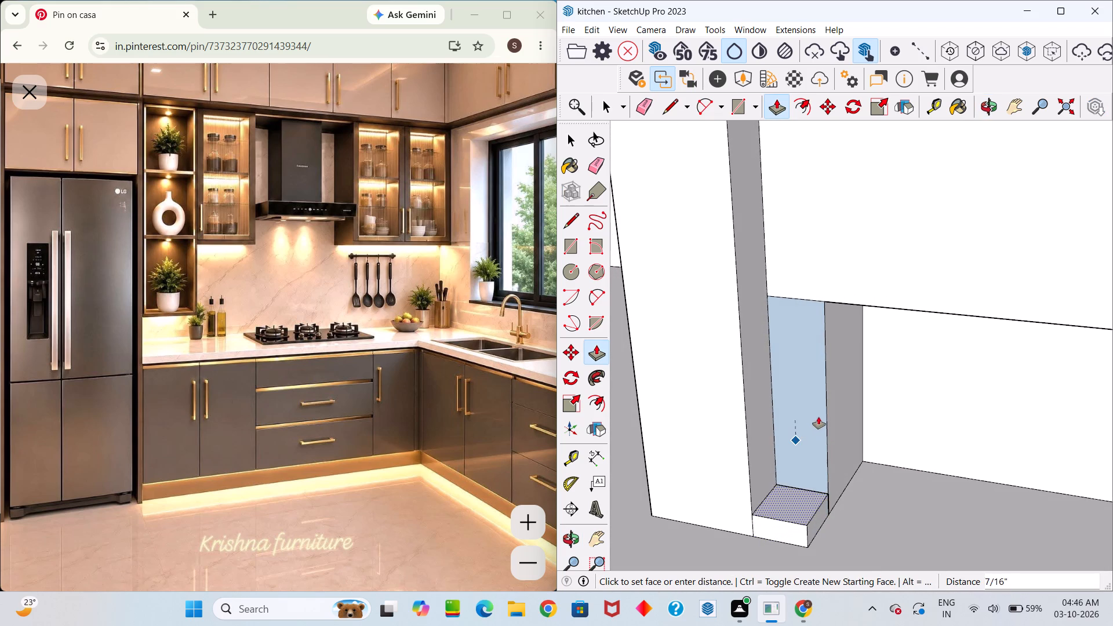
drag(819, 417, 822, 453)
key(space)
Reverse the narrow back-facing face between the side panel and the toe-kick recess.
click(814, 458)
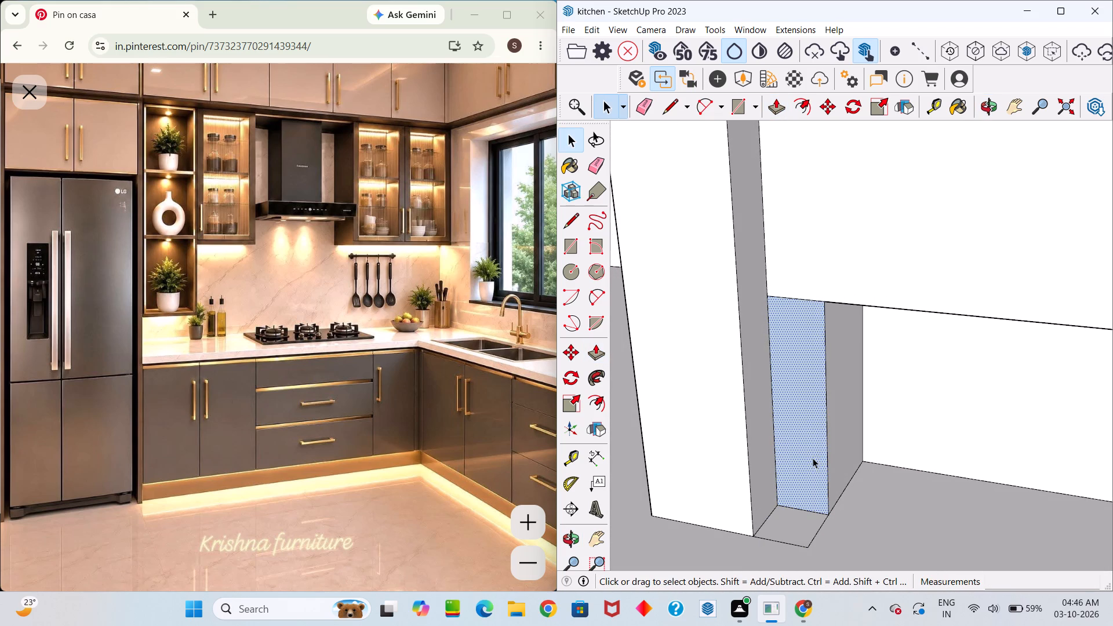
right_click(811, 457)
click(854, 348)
Push the side face of the toe-kick recess 1" toward the side panel, flush with the panel's inner face.
middle_drag(825, 420, 965, 459)
scroll(875, 450, down, 12)
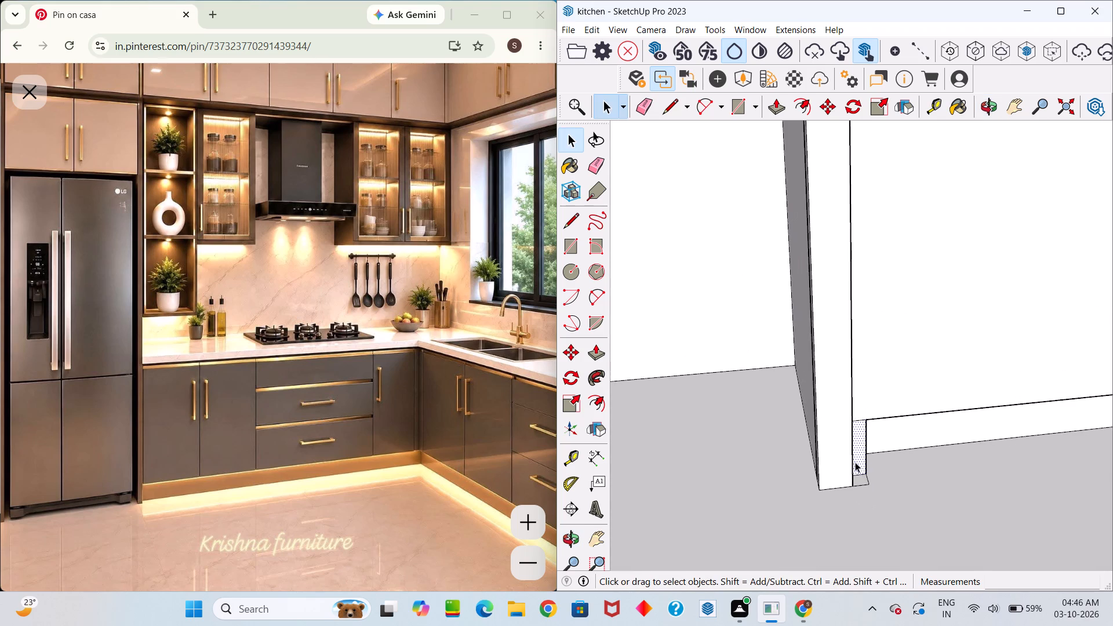
scroll(855, 462, down, 4)
middle_drag(886, 443, 719, 311)
scroll(776, 411, up, 5)
scroll(786, 412, down, 4)
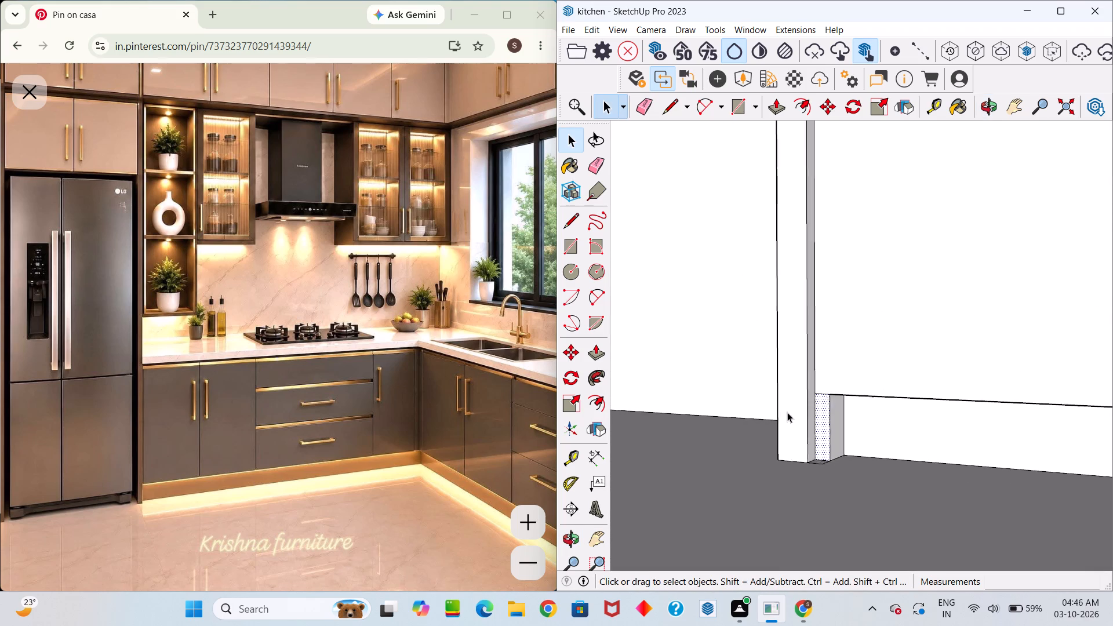
scroll(787, 412, down, 2)
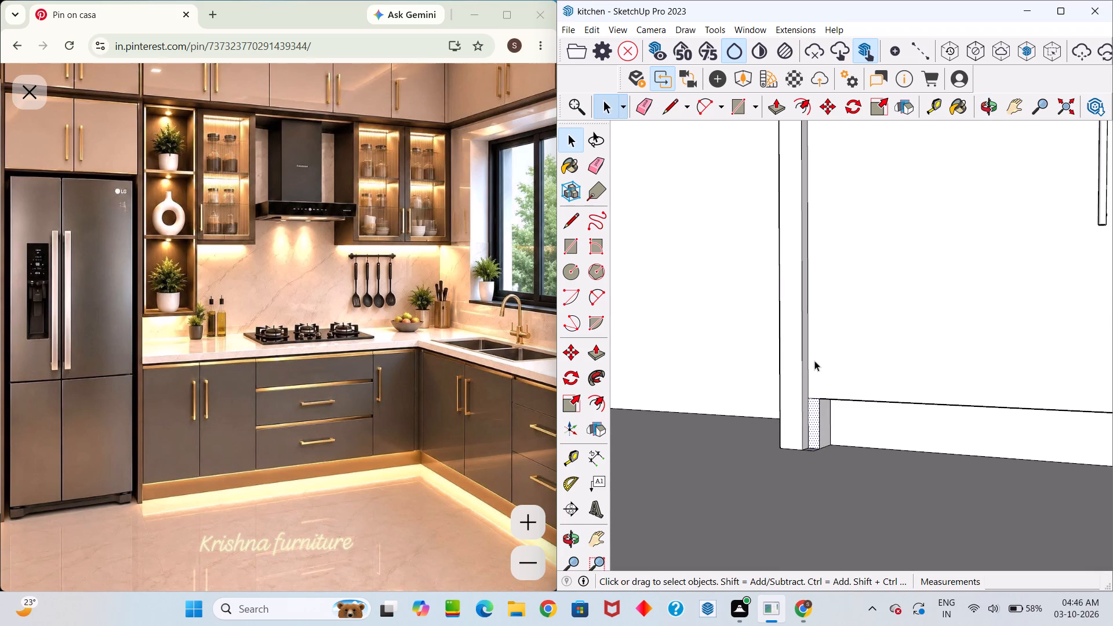
scroll(790, 334, down, 5)
scroll(816, 380, down, 5)
middle_drag(821, 381, 916, 556)
scroll(843, 456, down, 1)
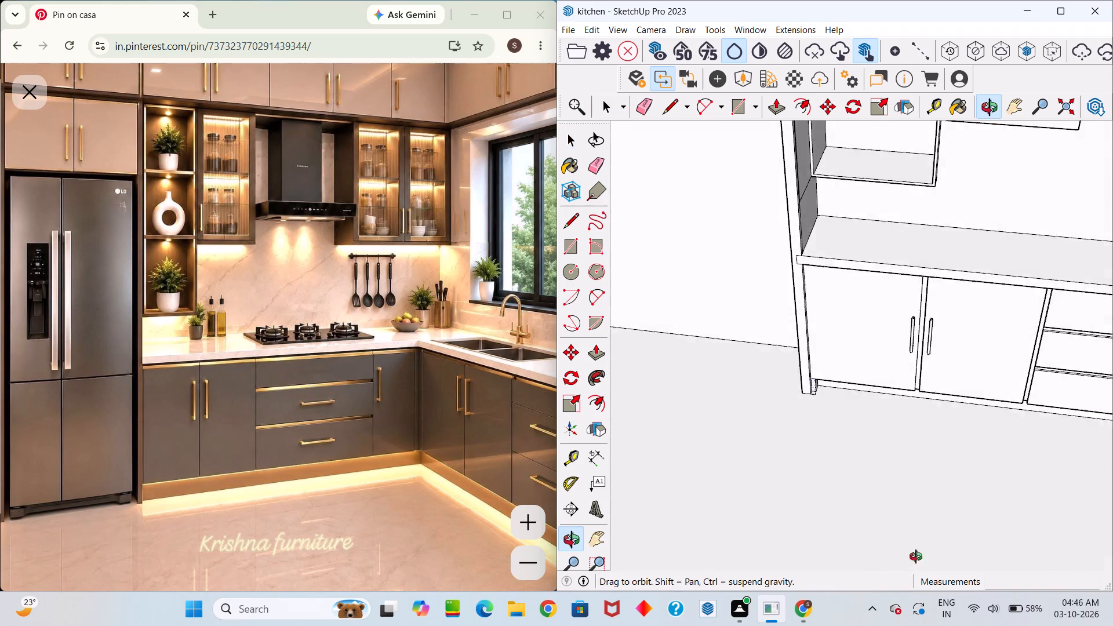
middle_drag(916, 556, 784, 419)
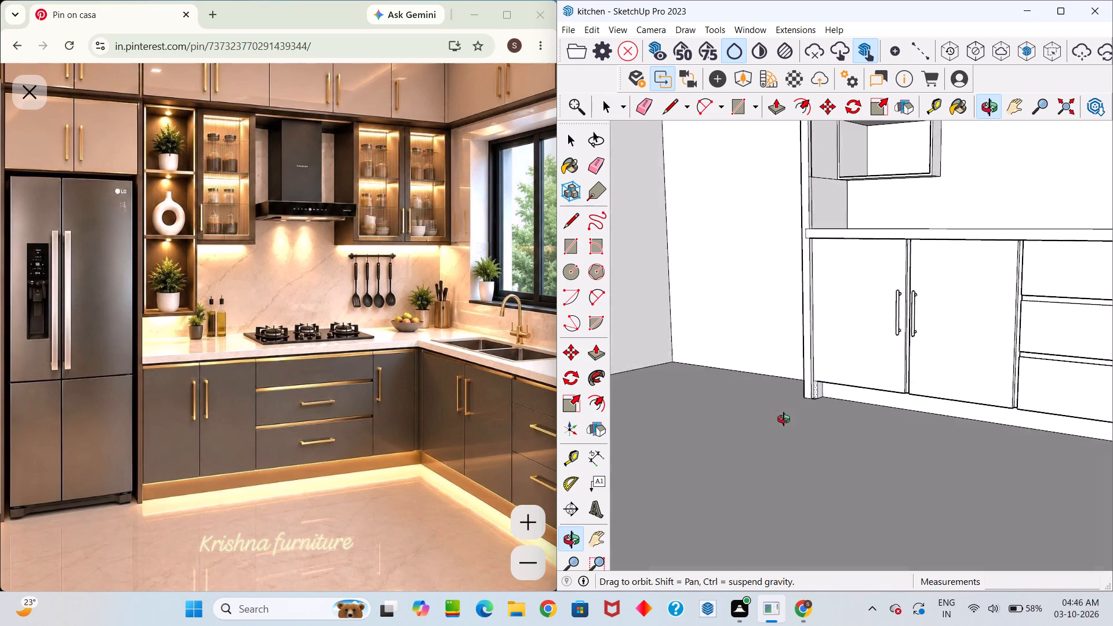
middle_drag(784, 419, 820, 416)
scroll(825, 410, up, 11)
scroll(772, 362, up, 7)
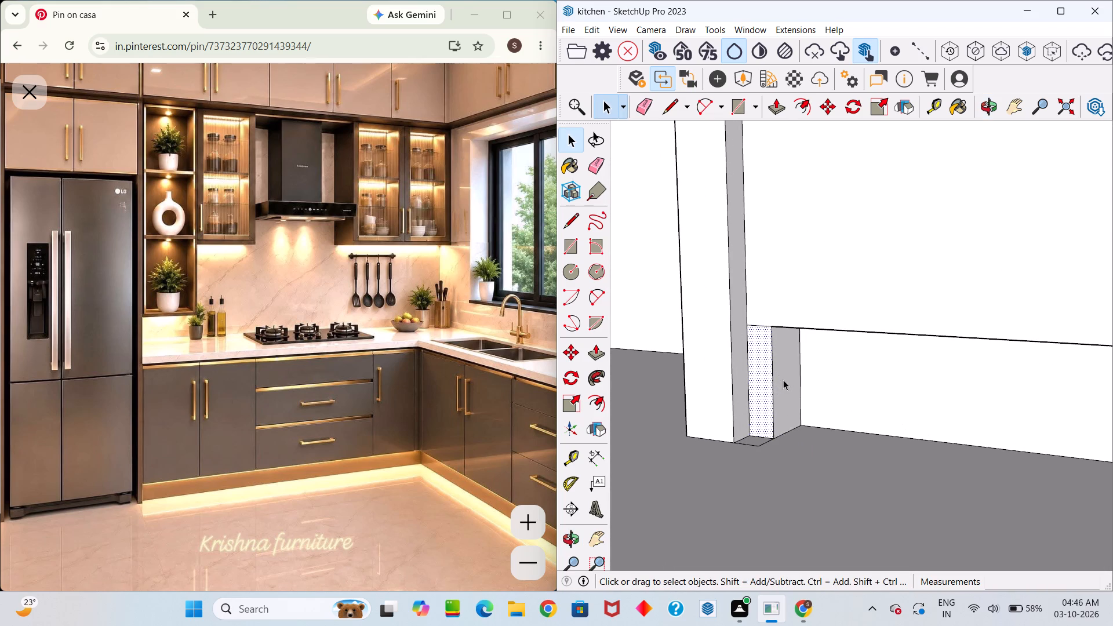
click(783, 380)
key(p)
drag(795, 362, 783, 364)
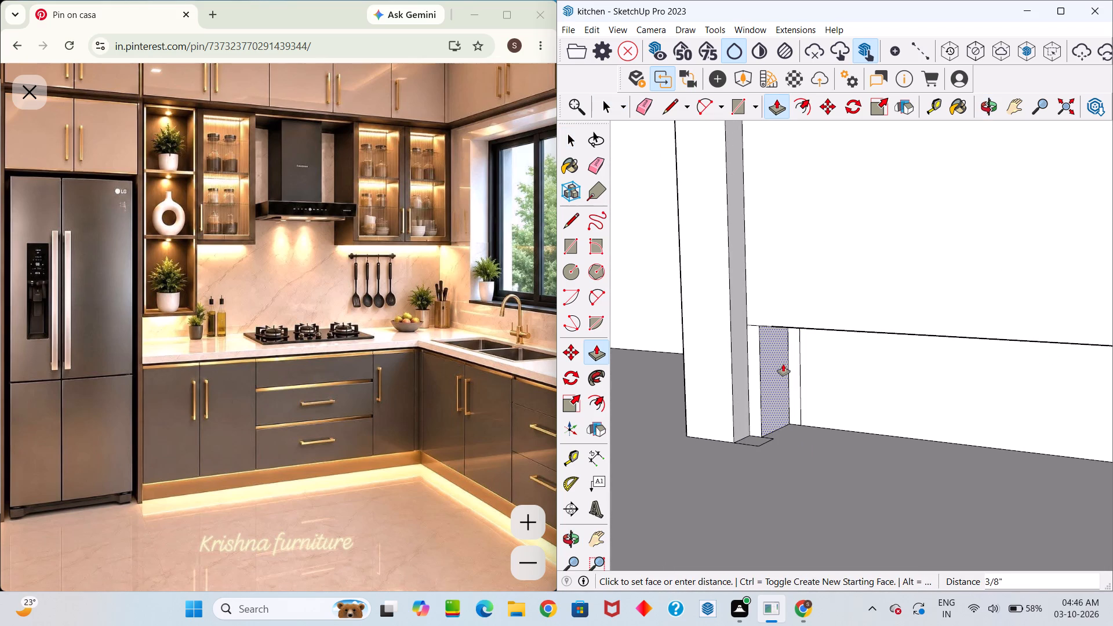
drag(783, 364, 744, 370)
Erase the leftover edges around the side panel's foot: the toe-kick line, the floor outline and the vertical seam.
scroll(751, 369, down, 3)
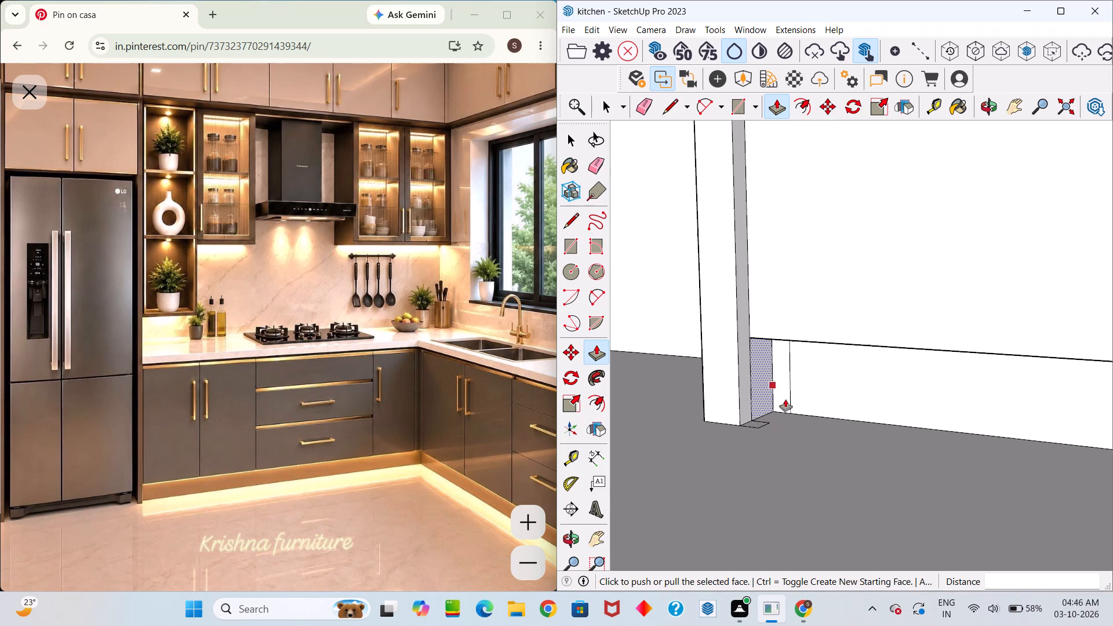
scroll(785, 399, down, 2)
scroll(792, 400, up, 10)
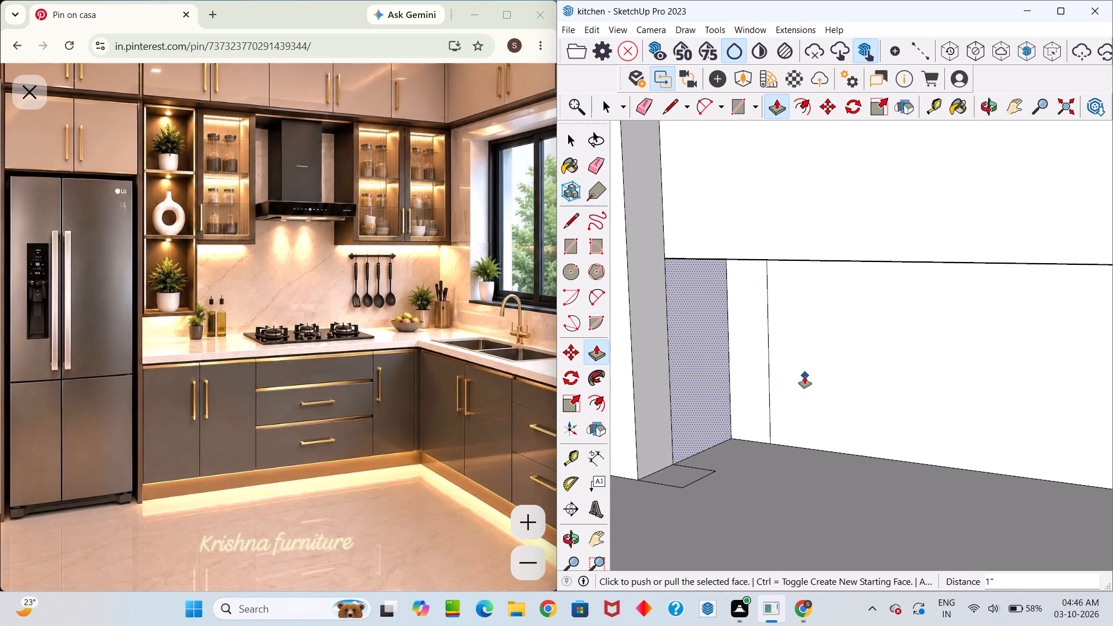
key(e)
click(767, 356)
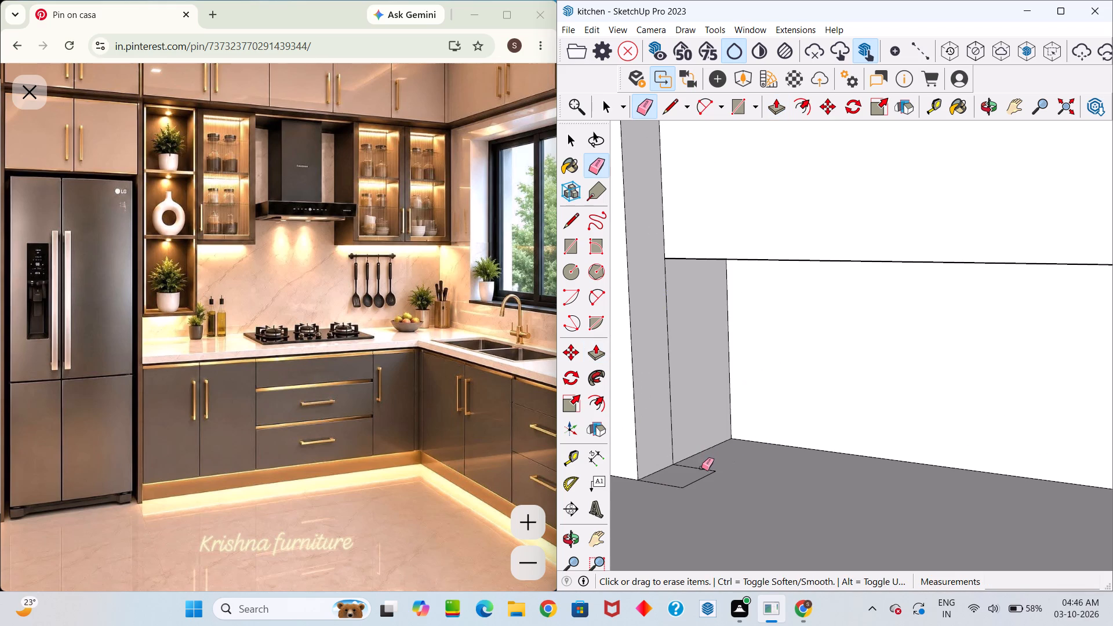
drag(702, 469, 668, 489)
scroll(699, 461, down, 6)
drag(698, 465, 700, 473)
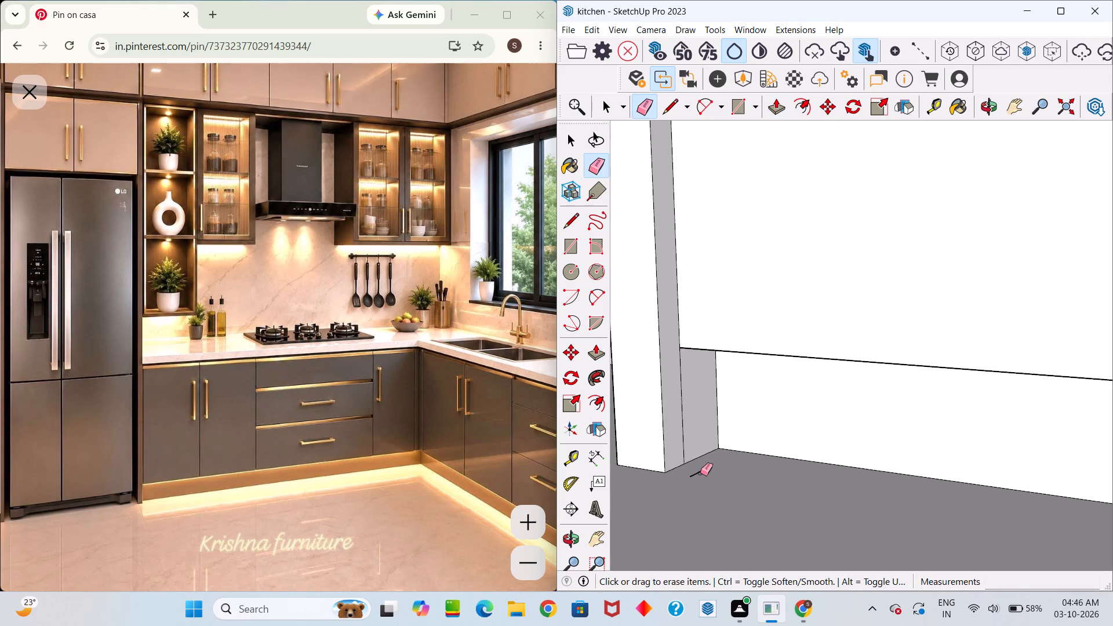
drag(700, 473, 710, 493)
click(684, 412)
Examine the side panel from several angles where it meets the base cabinets, countertop, open shelves and upper cabinets.
scroll(701, 436, down, 1)
middle_drag(705, 443, 814, 533)
scroll(817, 511, down, 16)
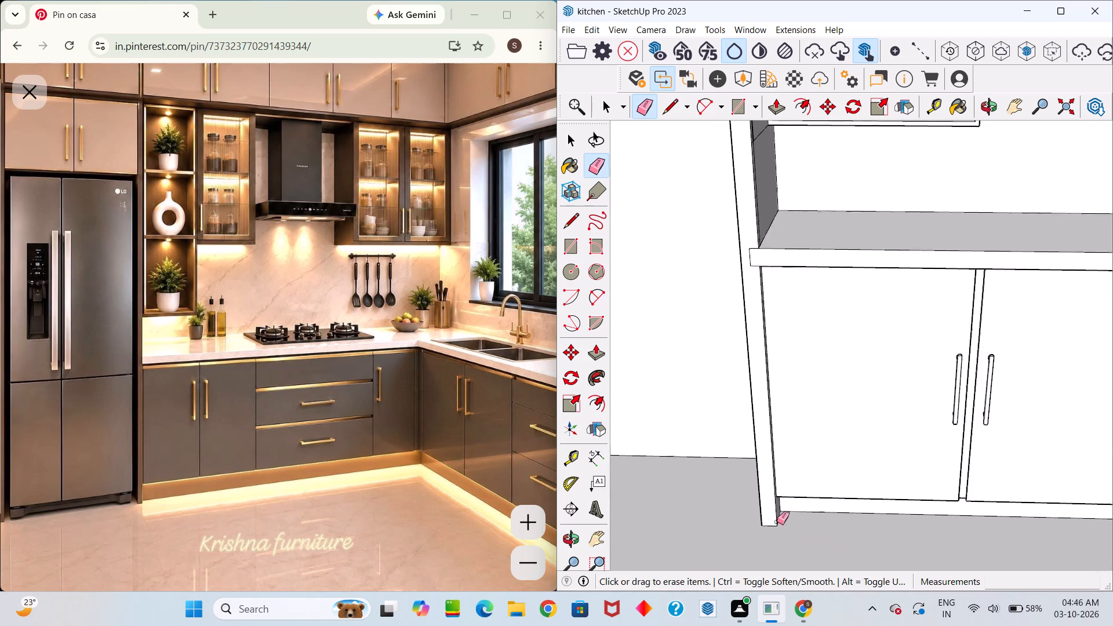
scroll(777, 522, down, 3)
middle_drag(818, 528, 830, 420)
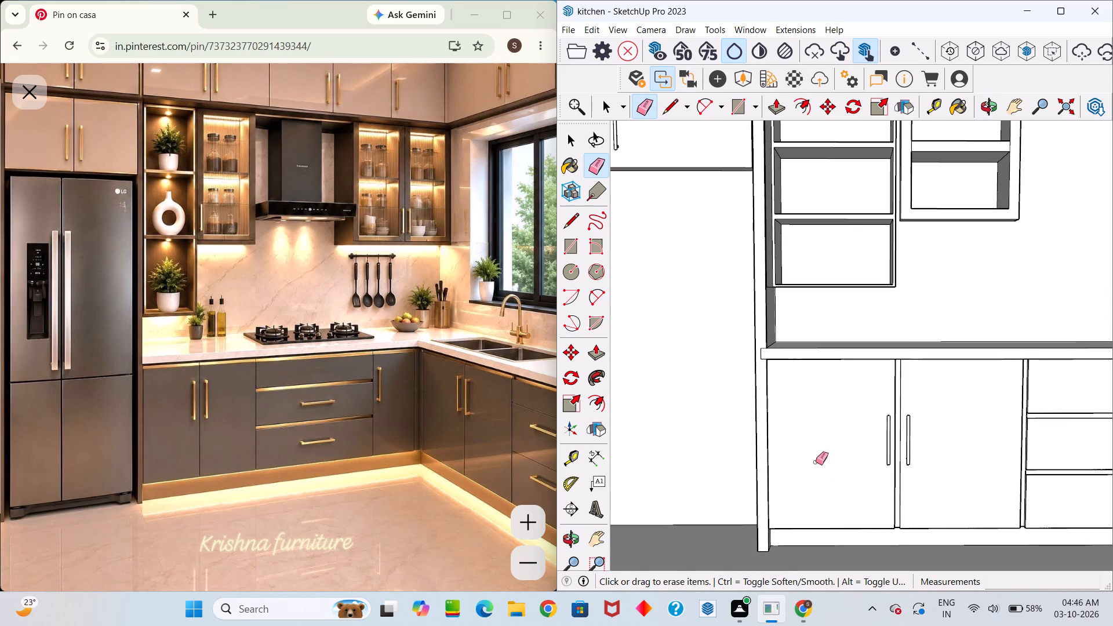
scroll(876, 457, down, 13)
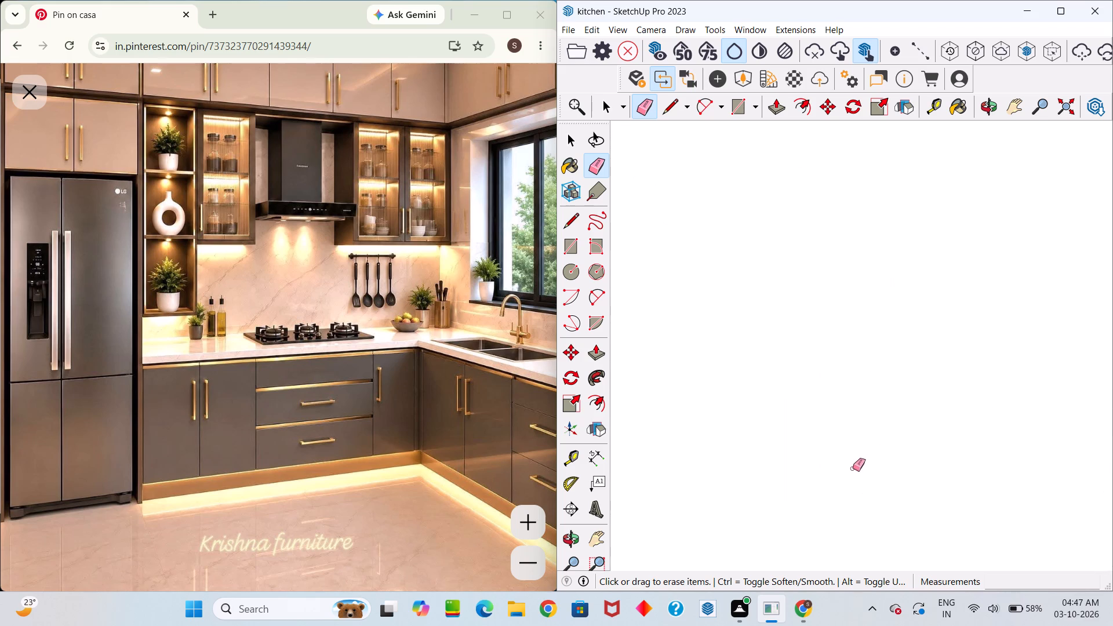
scroll(853, 468, down, 20)
scroll(853, 468, down, 20)
scroll(853, 468, down, 5)
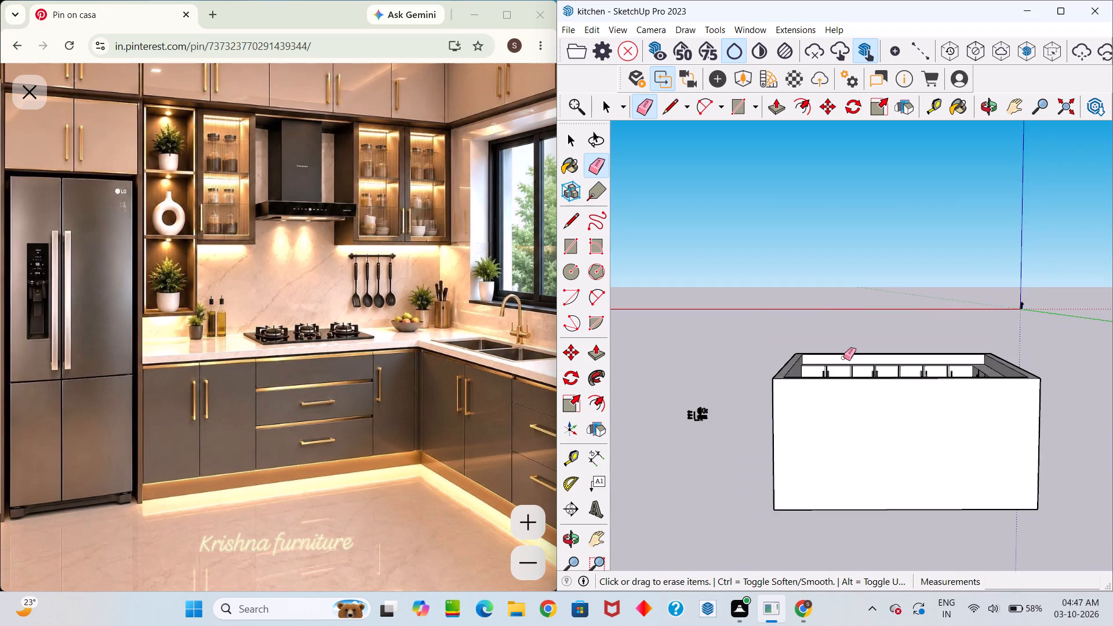
scroll(843, 358, down, 2)
key(space)
middle_drag(867, 401, 884, 573)
scroll(875, 391, up, 14)
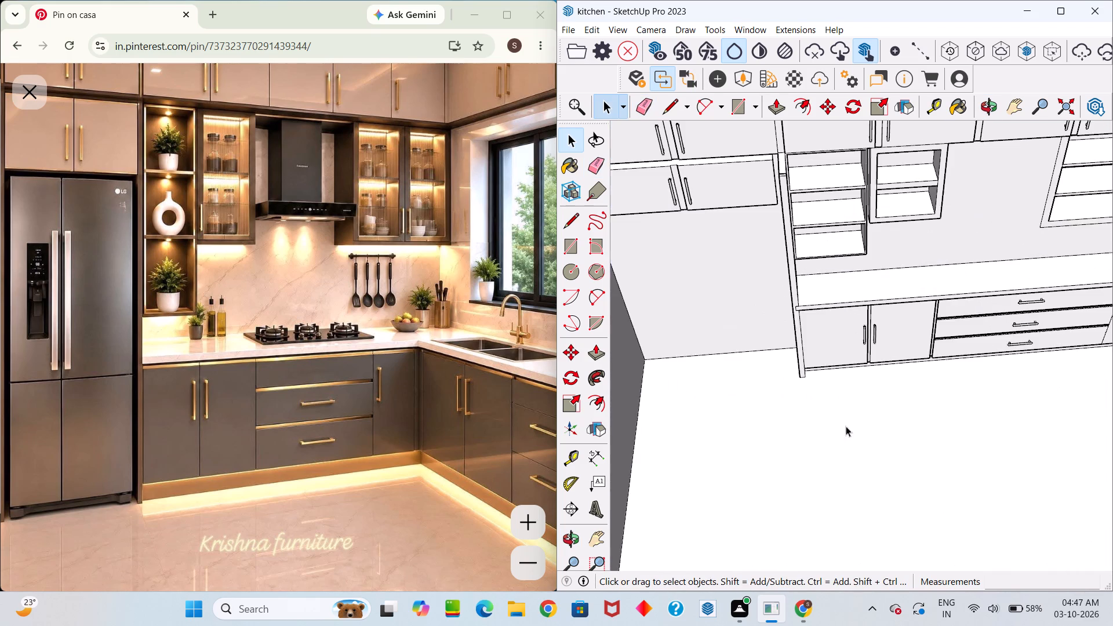
middle_drag(848, 424, 806, 359)
scroll(784, 401, down, 2)
middle_drag(791, 378, 795, 461)
drag(791, 378, 795, 461)
scroll(814, 323, up, 5)
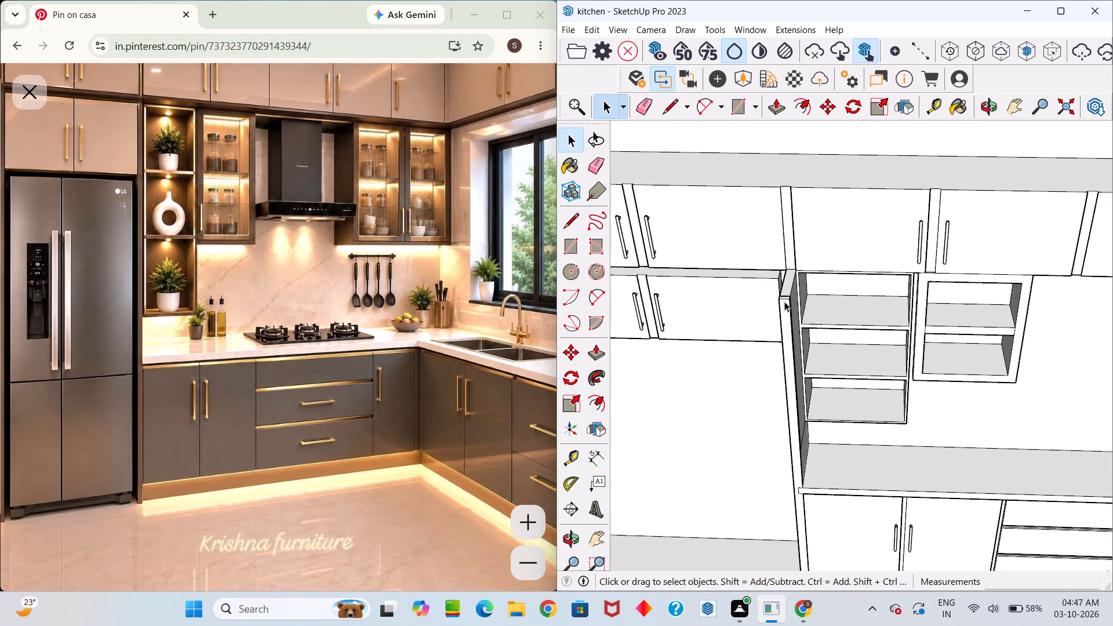
scroll(784, 301, up, 7)
middle_drag(766, 253, 774, 300)
scroll(765, 246, up, 1)
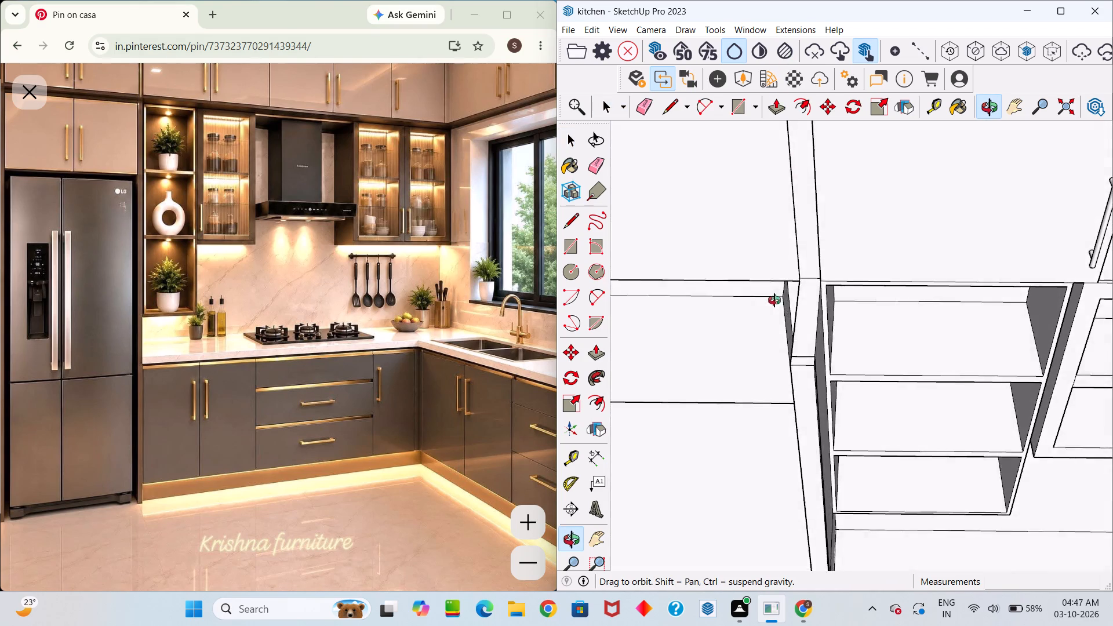
middle_drag(774, 300, 551, 164)
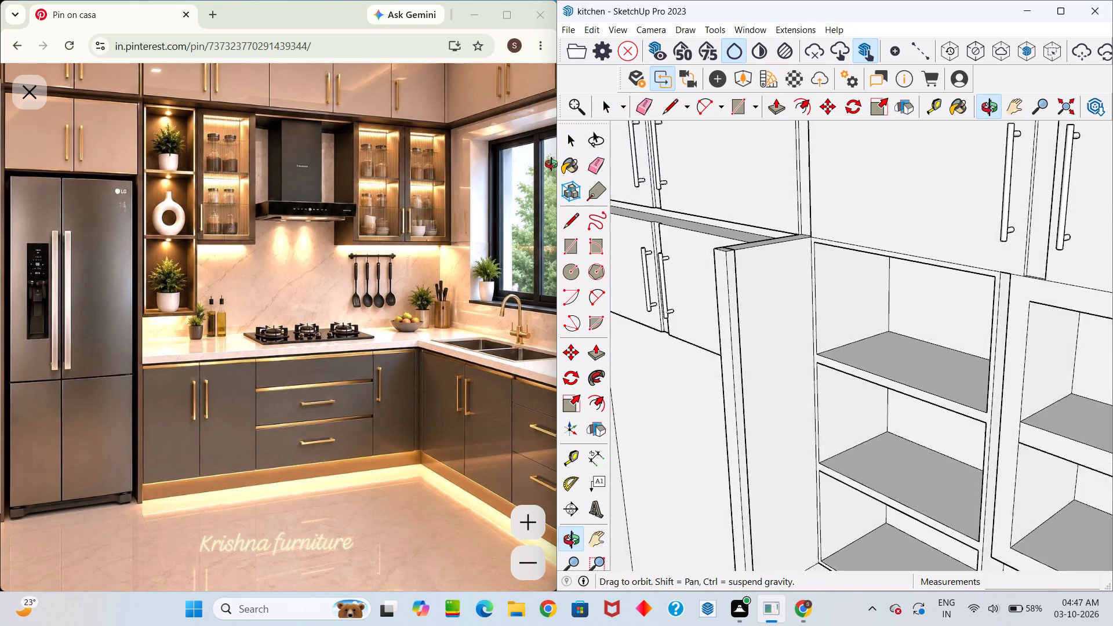
middle_drag(551, 164, 986, 170)
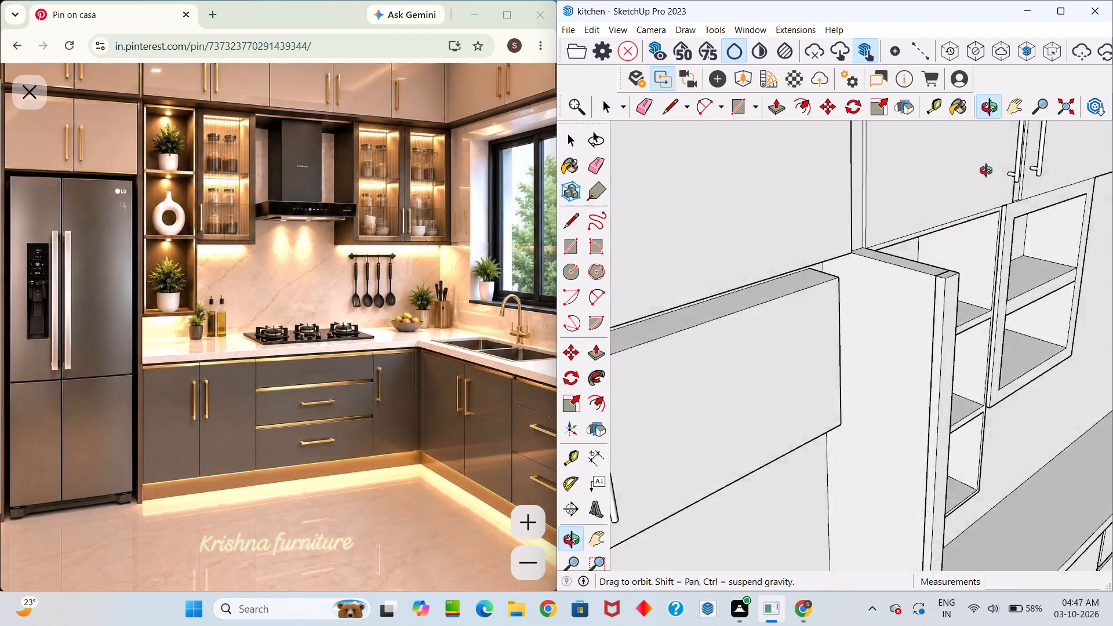
middle_drag(986, 170, 763, 195)
scroll(740, 208, down, 7)
scroll(770, 246, down, 3)
middle_drag(771, 271, 514, 348)
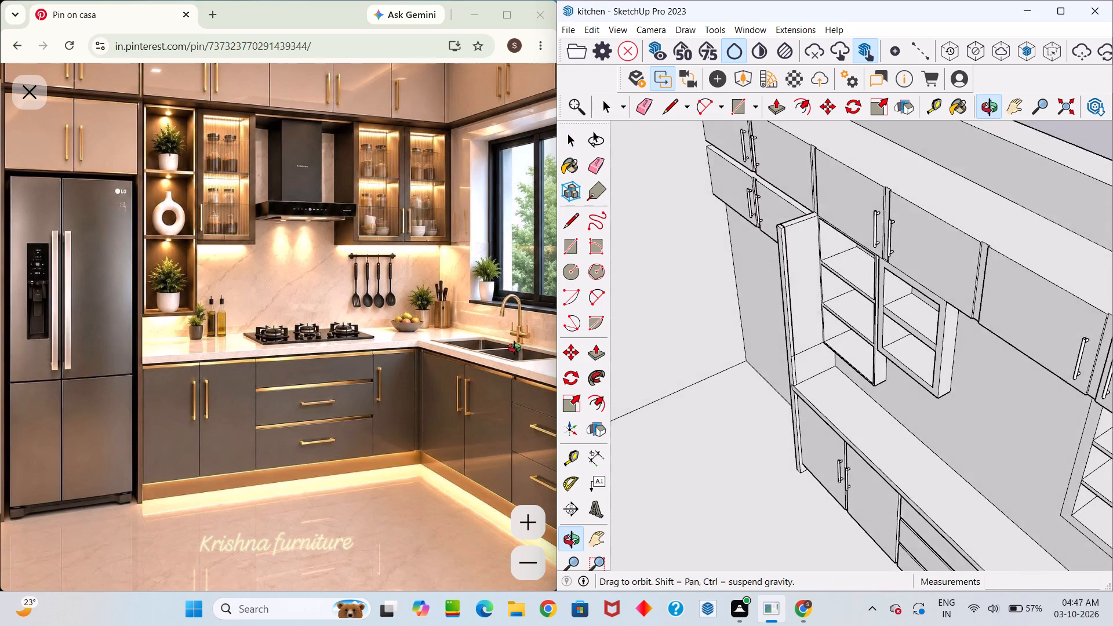
middle_drag(514, 348, 515, 344)
Erase the leftover edges on the fridge side panel's inner face: the countertop-level line, the vertical seam and the short remnants beside it.
scroll(730, 301, up, 6)
scroll(988, 308, up, 5)
middle_drag(892, 348, 813, 362)
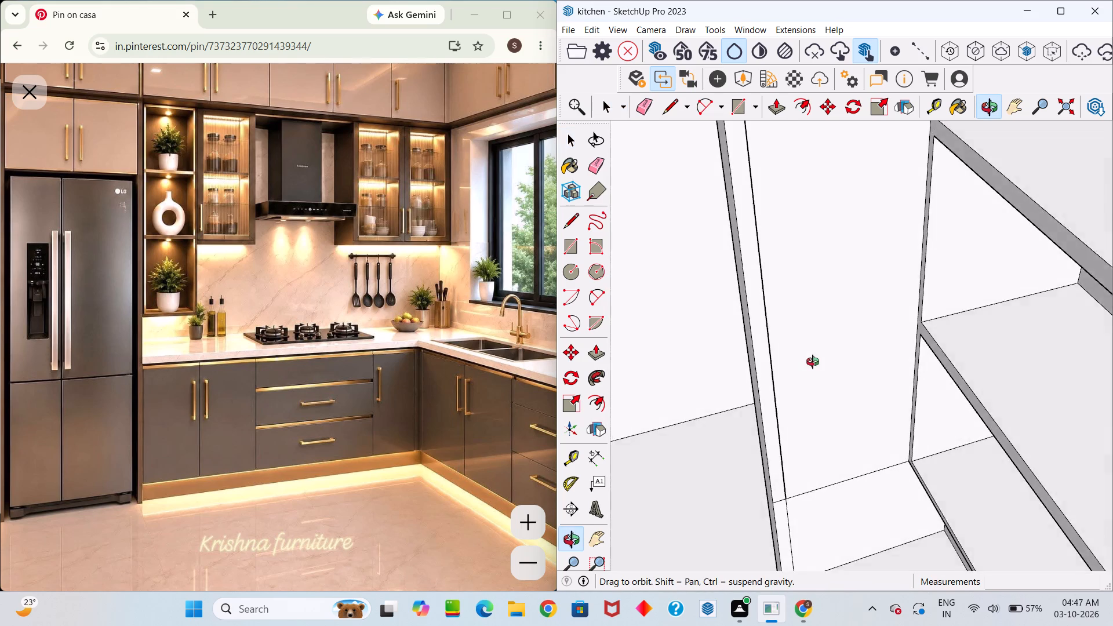
middle_drag(813, 362, 872, 172)
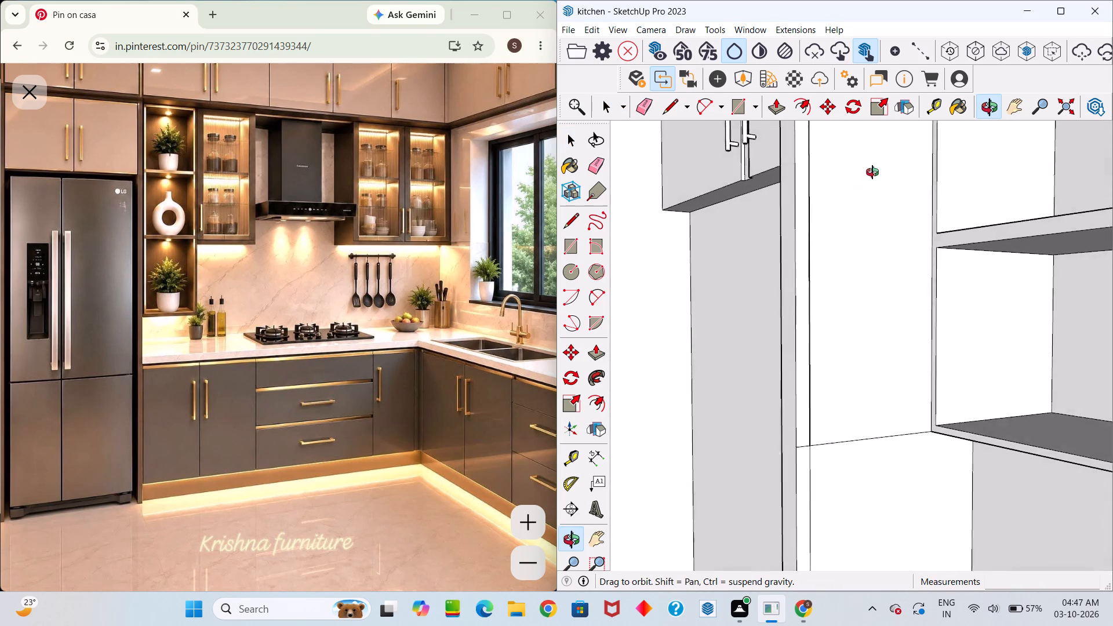
middle_drag(872, 172, 827, 305)
key(e)
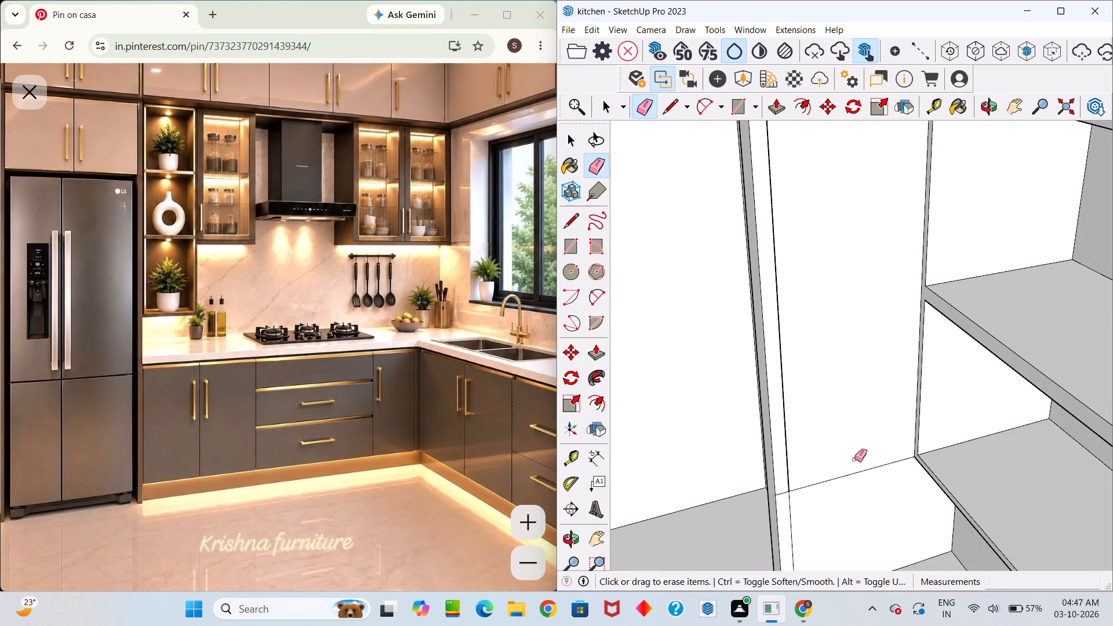
drag(852, 472, 853, 478)
drag(786, 444, 788, 421)
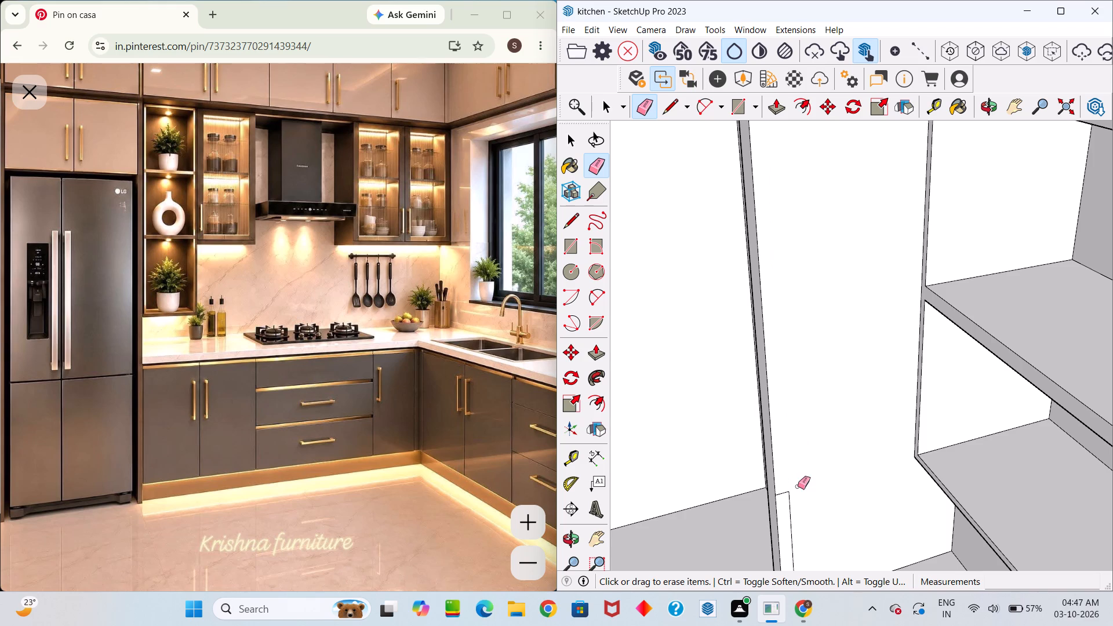
drag(785, 495, 785, 514)
click(787, 511)
Erase the leftover short edge crossing the top of the fridge side panel near its front corner.
scroll(785, 478, down, 7)
scroll(761, 163, up, 3)
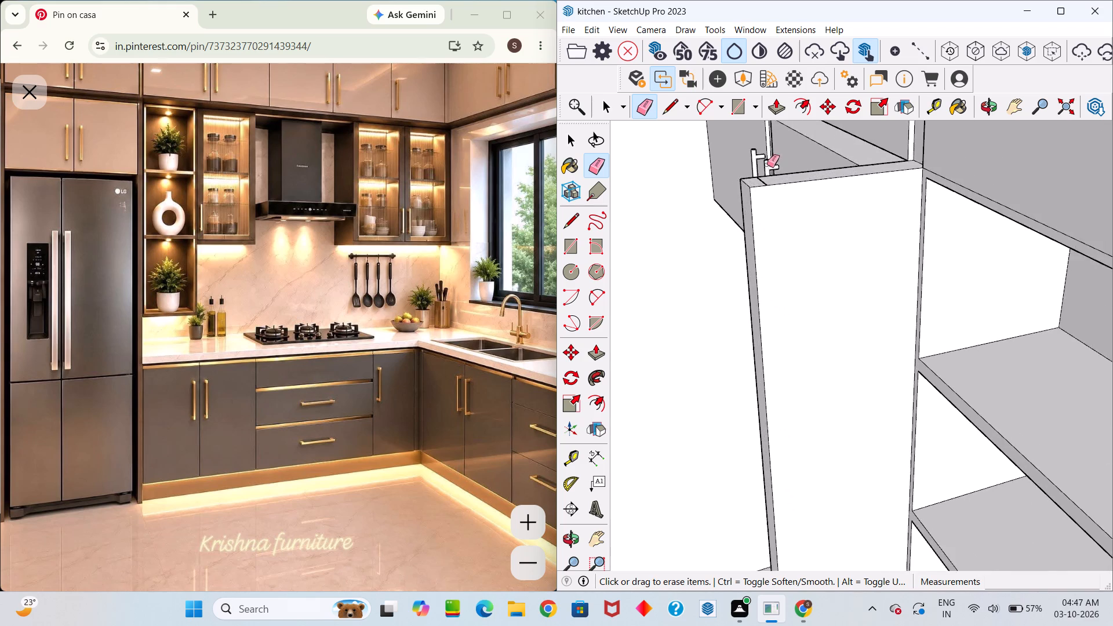
scroll(767, 165, up, 6)
click(761, 189)
drag(764, 195, 757, 199)
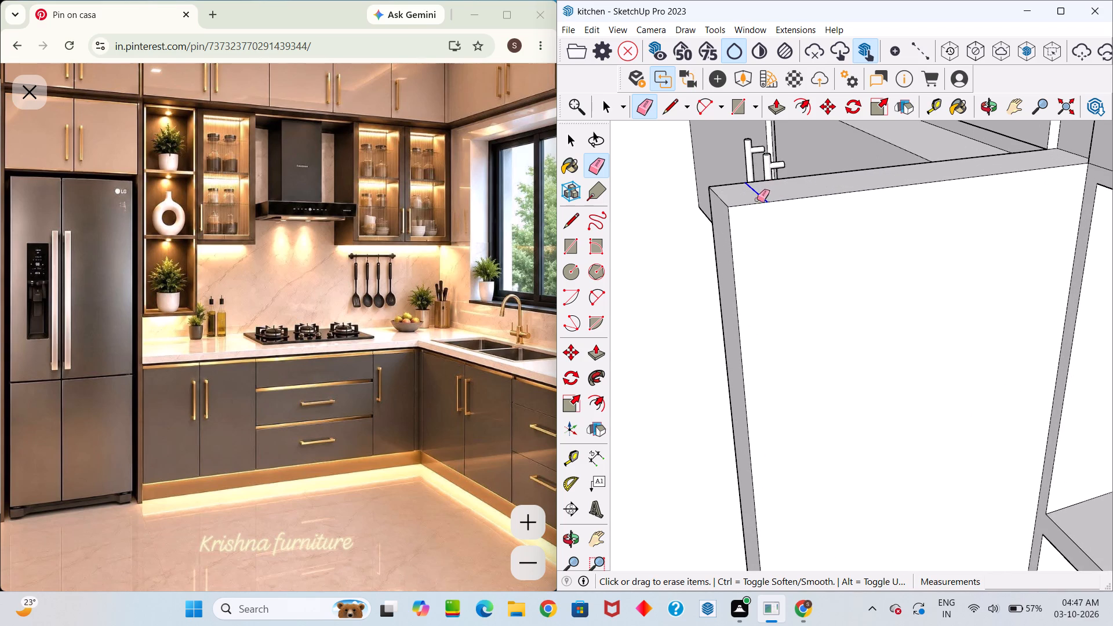
drag(757, 199, 748, 201)
Examine the side panel, open shelves and overall kitchen layout from several angles against the reference picture.
scroll(748, 201, down, 20)
scroll(748, 201, down, 1)
middle_drag(760, 324, 990, 254)
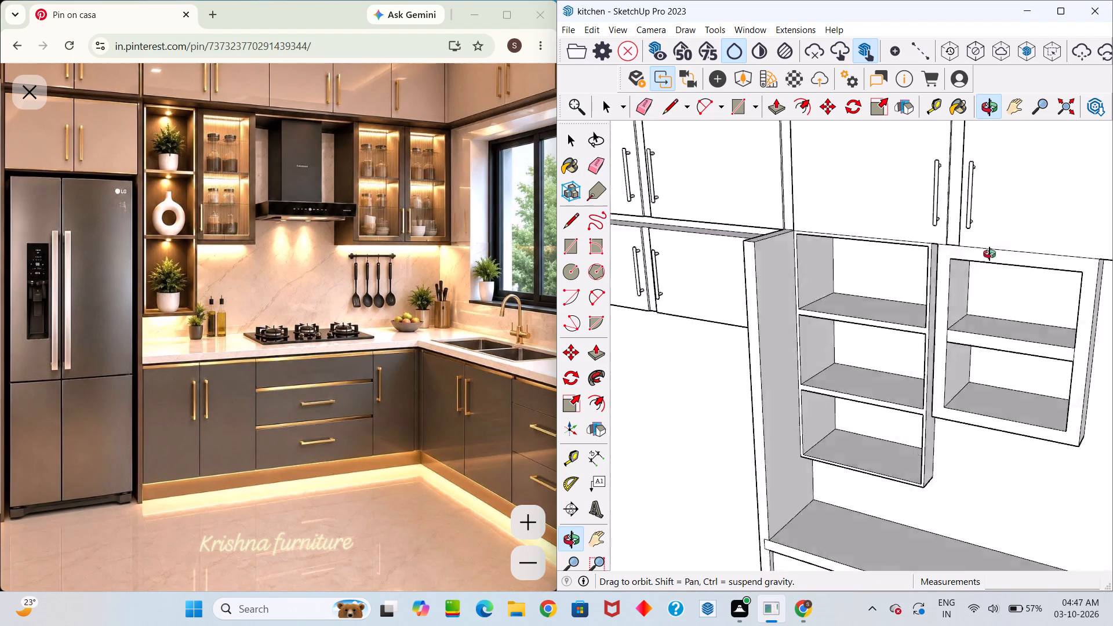
middle_drag(990, 254, 1059, 176)
scroll(789, 248, down, 7)
middle_drag(765, 265, 792, 332)
key(space)
scroll(793, 316, down, 20)
scroll(793, 316, down, 12)
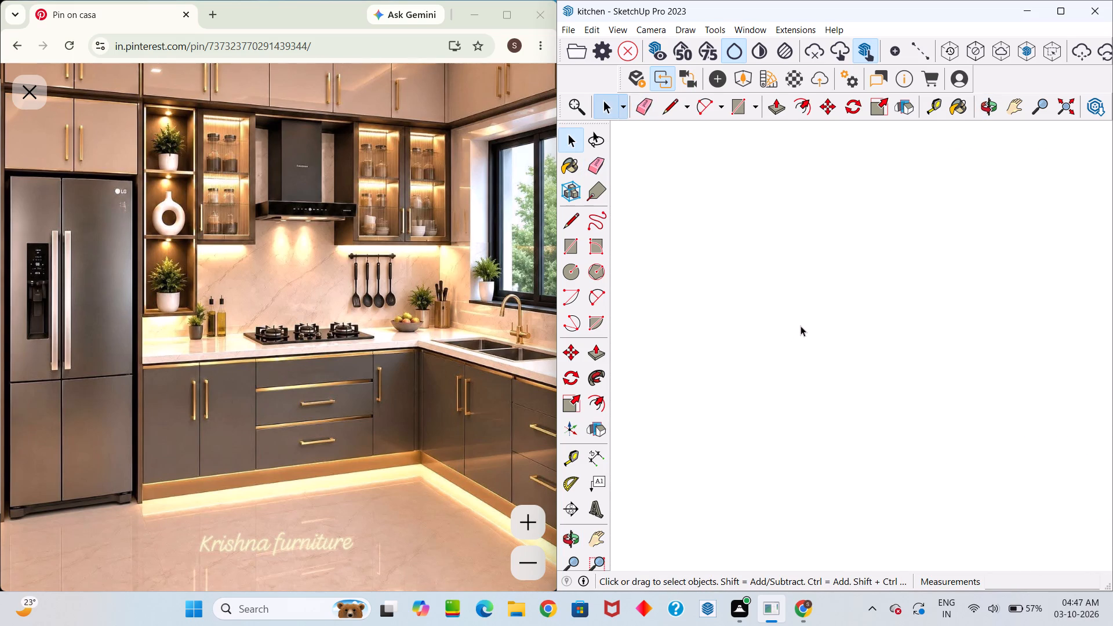
scroll(801, 326, down, 9)
scroll(799, 320, up, 1)
scroll(800, 303, down, 9)
scroll(800, 305, up, 1)
scroll(796, 294, down, 10)
middle_drag(773, 176, 820, 470)
scroll(780, 346, up, 3)
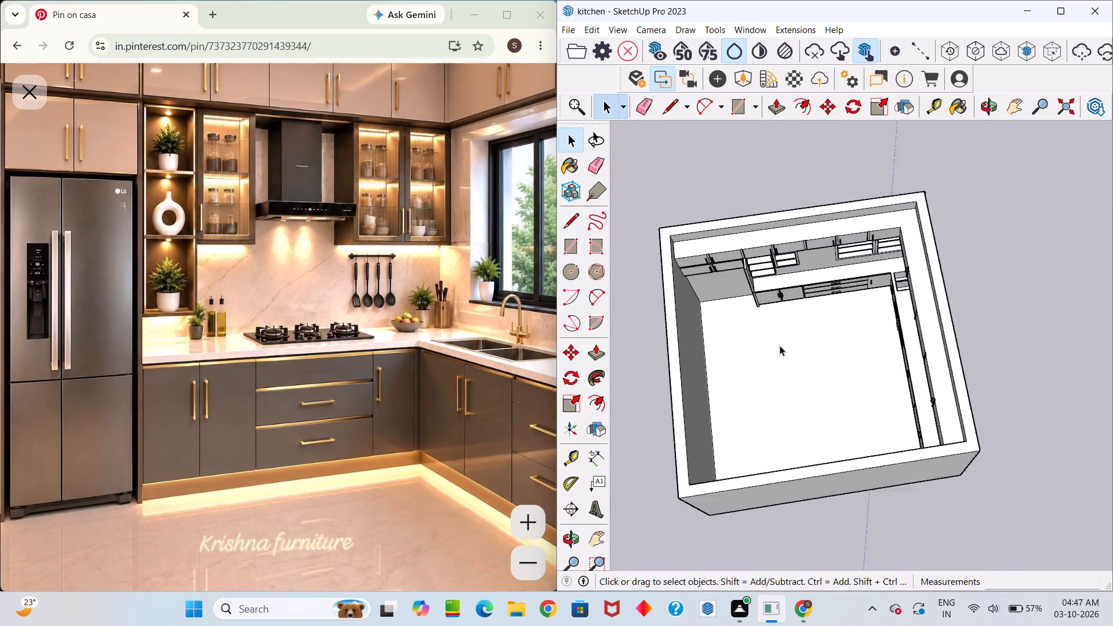
scroll(780, 345, up, 10)
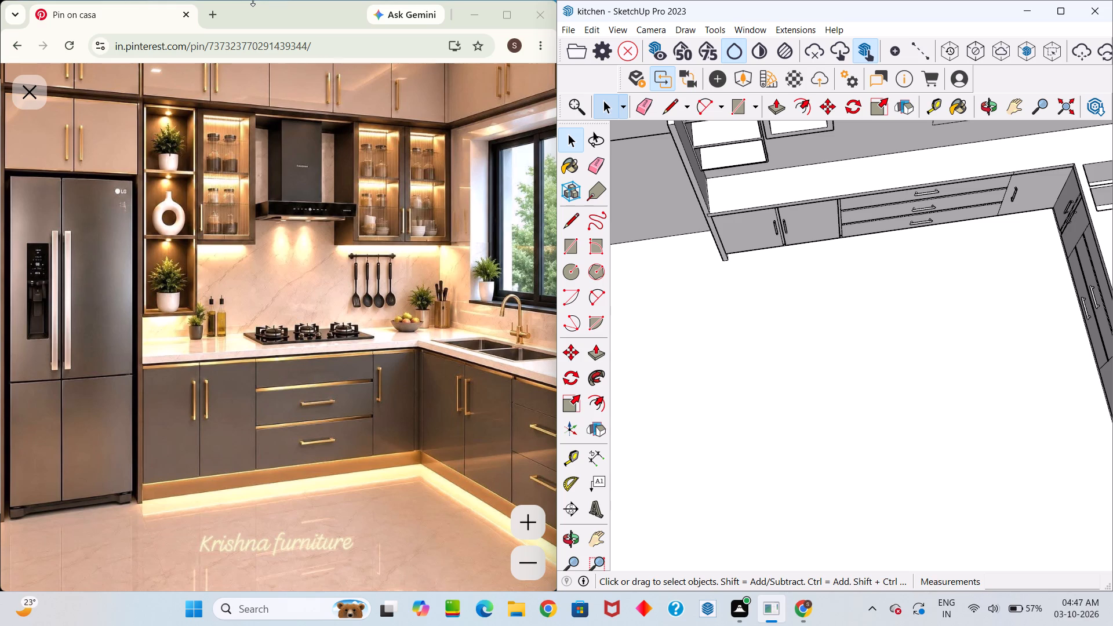
middle_drag(780, 202, 765, 156)
middle_drag(765, 156, 761, 147)
scroll(788, 141, down, 1)
middle_drag(788, 141, 658, 220)
drag(788, 141, 658, 220)
middle_drag(764, 229, 1014, 2)
Examine the window opening above the sink and its distance from the corner wall shelves.
scroll(838, 187, up, 3)
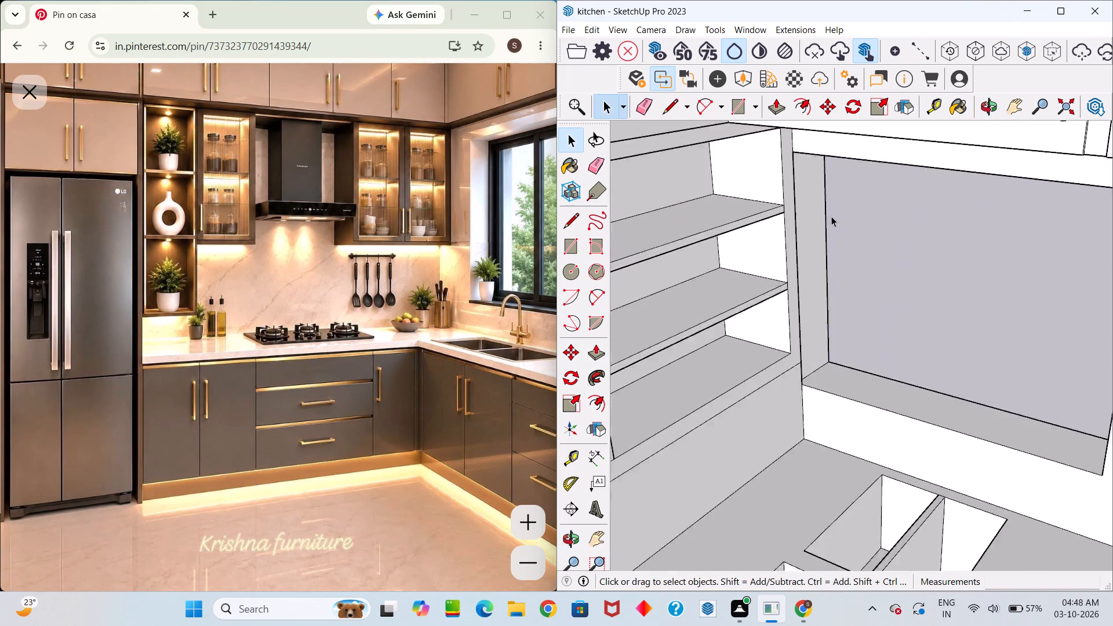
scroll(831, 216, up, 2)
middle_drag(830, 220, 548, 246)
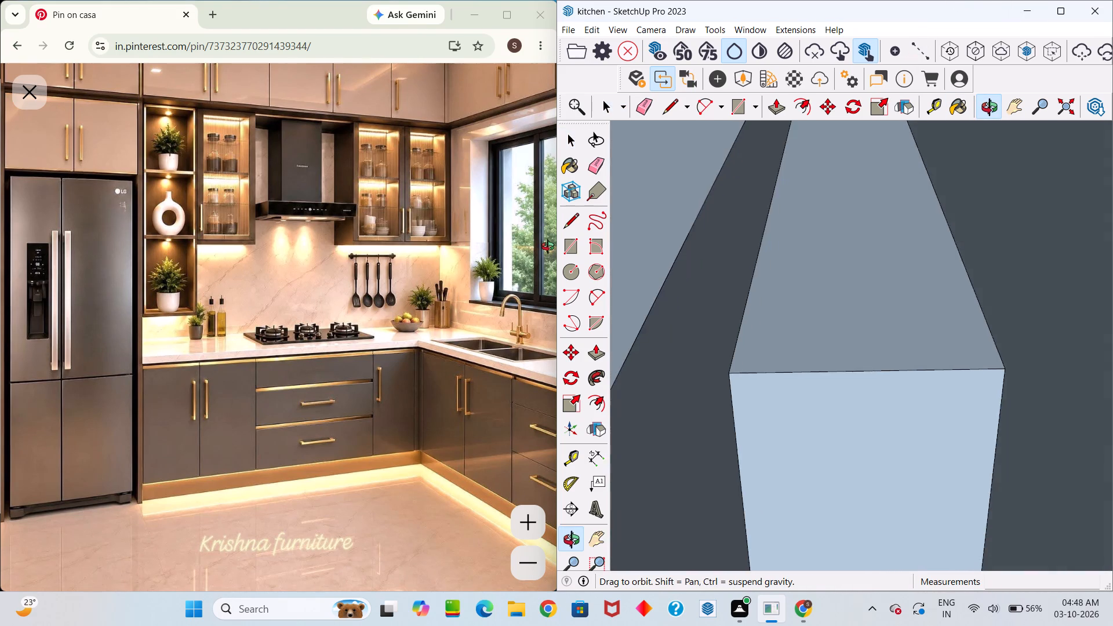
middle_drag(548, 246, 706, 219)
scroll(708, 218, up, 1)
scroll(729, 229, down, 8)
middle_drag(745, 228, 814, 252)
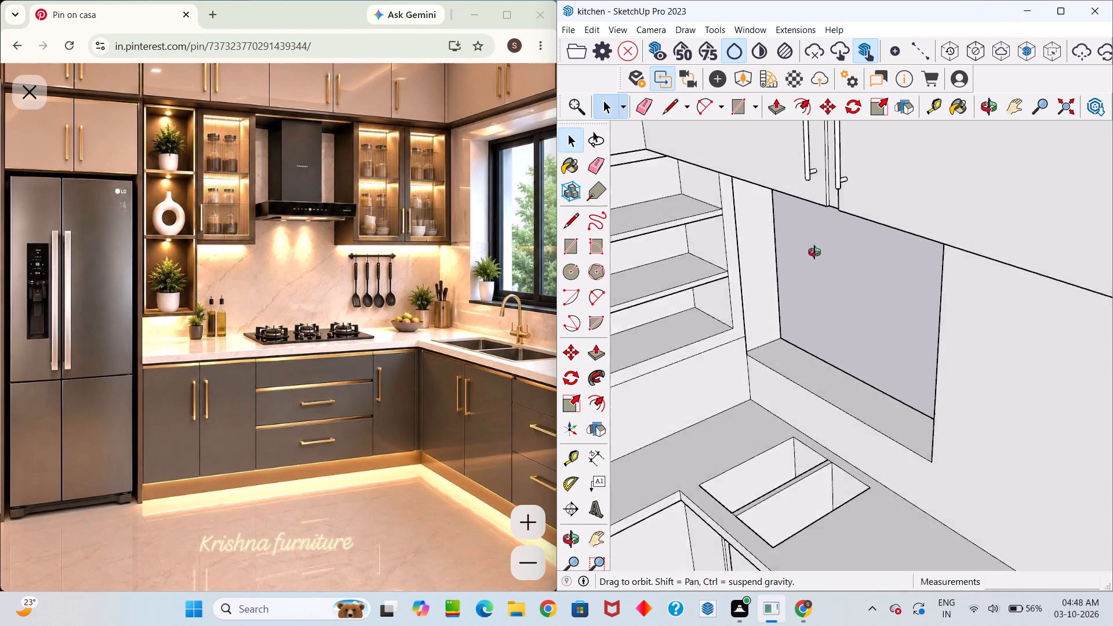
middle_drag(814, 252, 1021, 122)
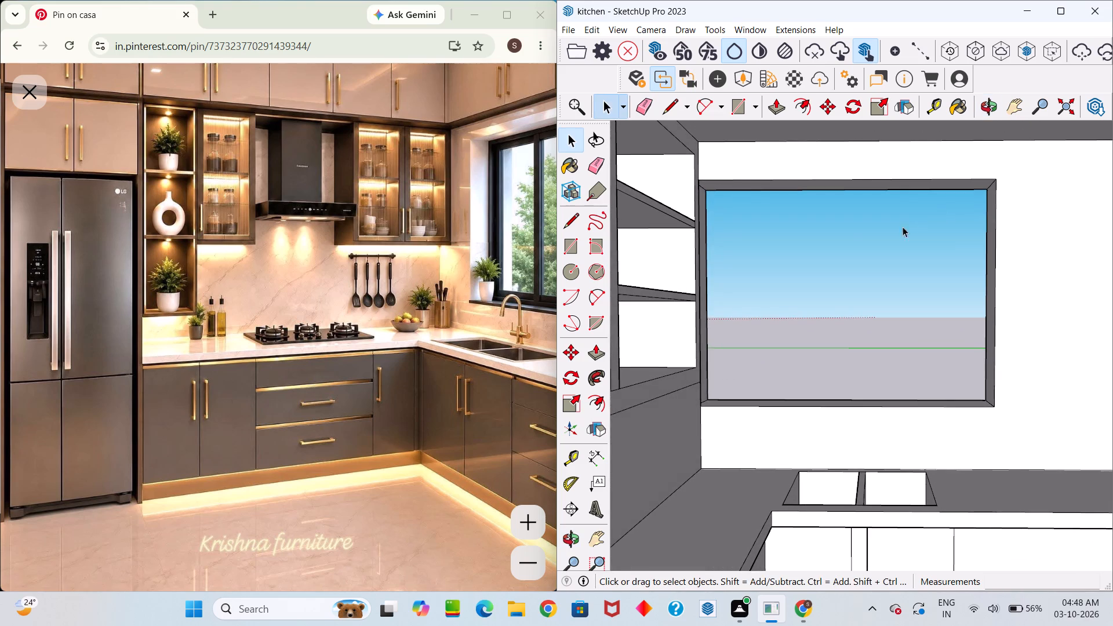
scroll(787, 242, up, 3)
scroll(724, 260, down, 4)
scroll(731, 259, up, 5)
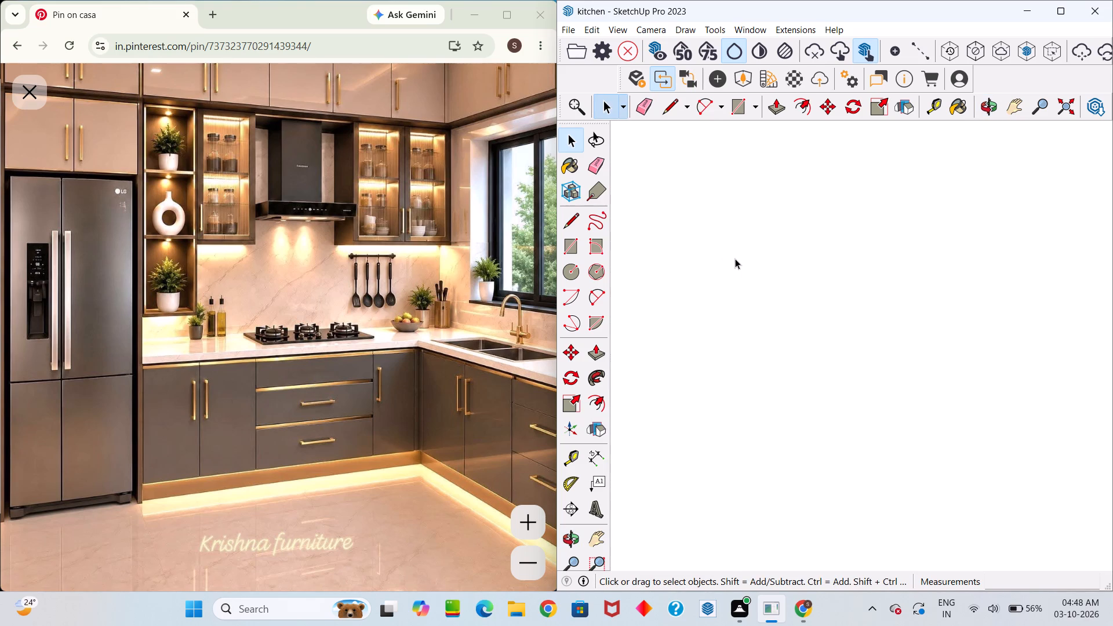
scroll(735, 259, up, 18)
scroll(774, 228, down, 16)
scroll(758, 260, down, 20)
scroll(758, 260, down, 13)
Push/Pull the window opening's side face nearest the corner shelves 1' into the opening, making the window narrower.
middle_drag(732, 253, 748, 326)
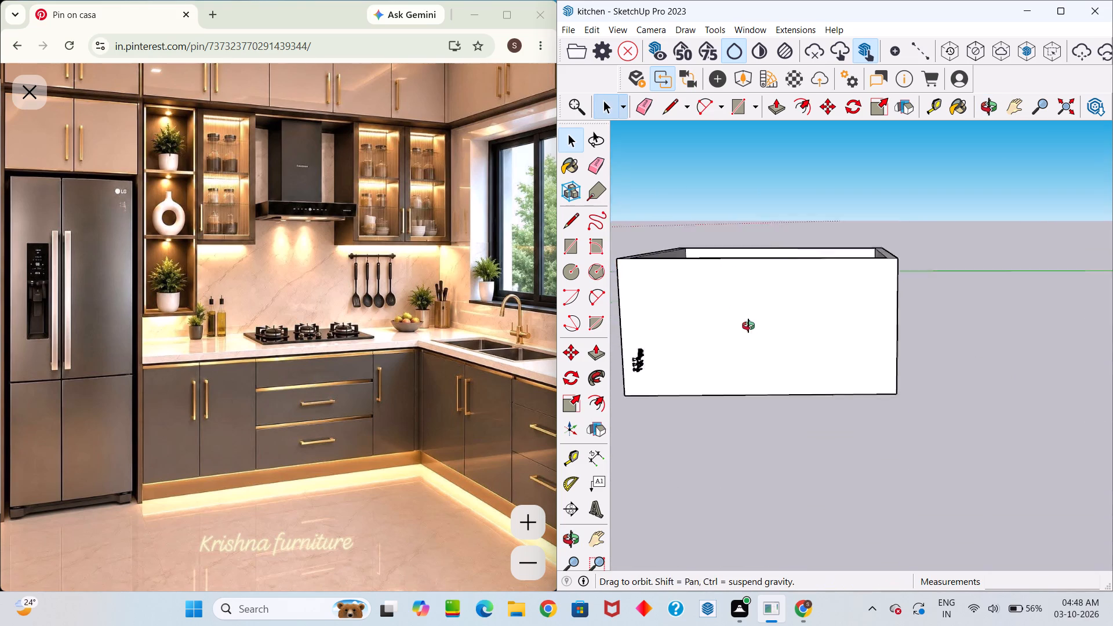
middle_drag(748, 326, 745, 390)
scroll(705, 313, up, 6)
middle_drag(712, 300, 573, 339)
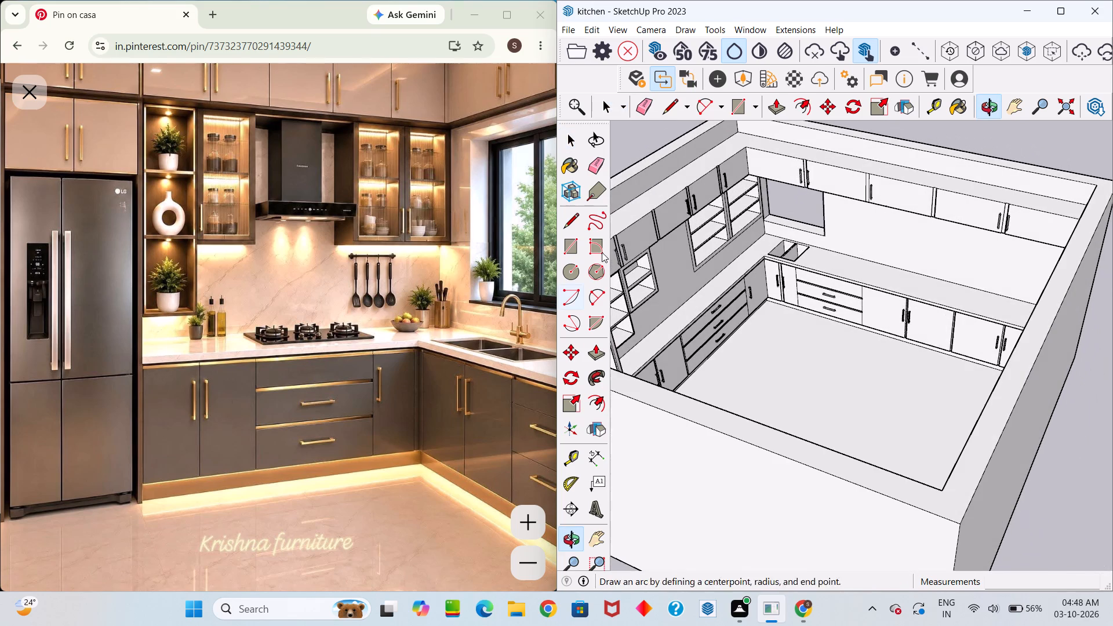
scroll(836, 191, up, 10)
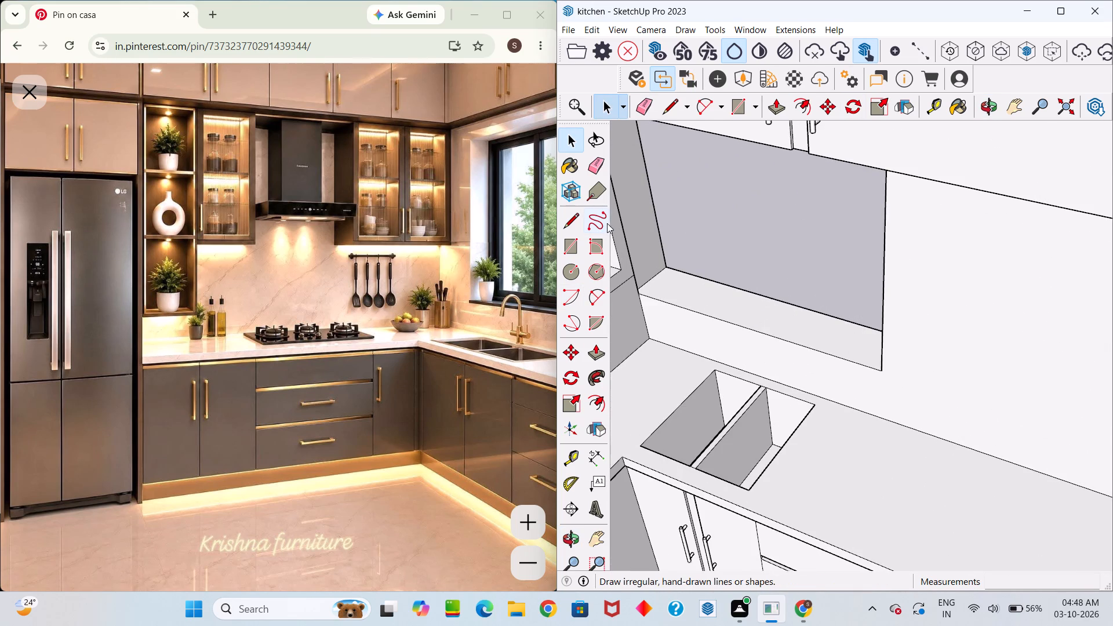
click(641, 220)
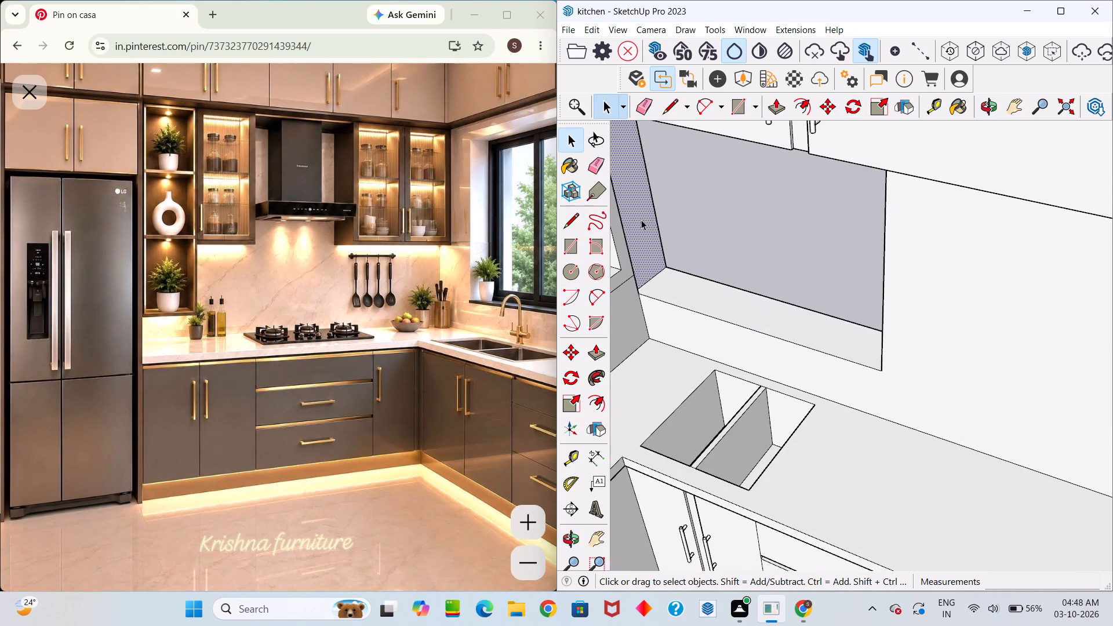
key(p)
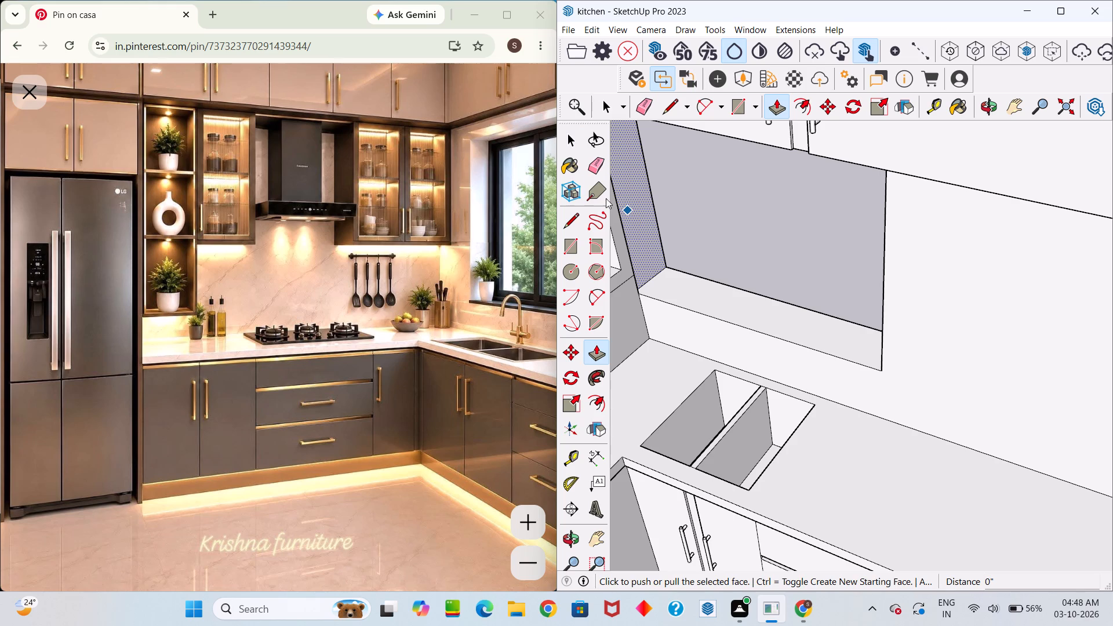
click(637, 202)
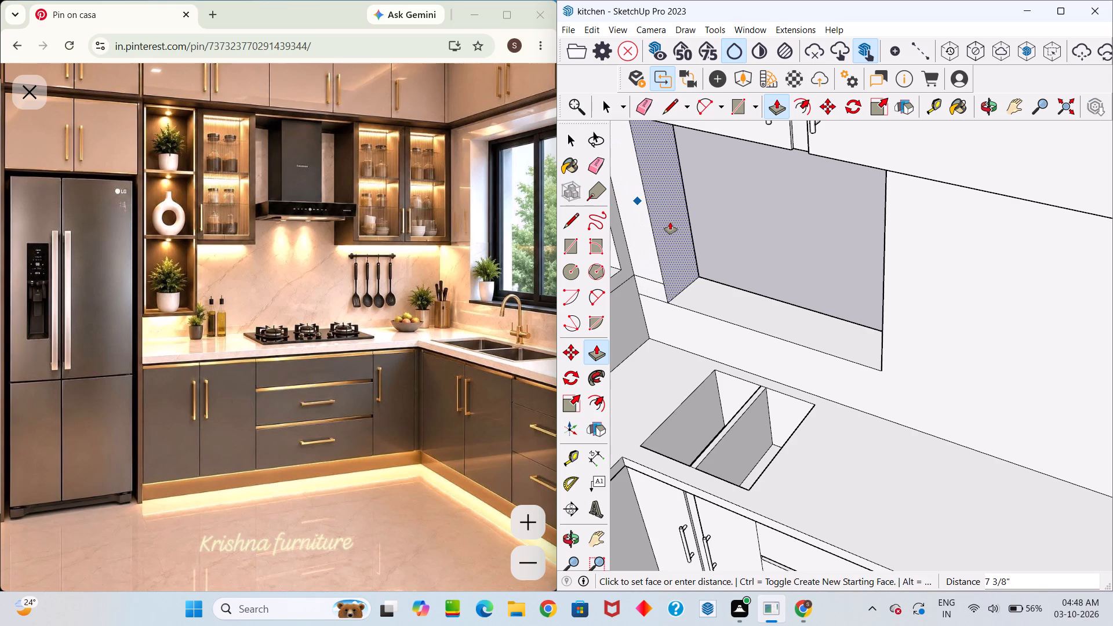
text(1')
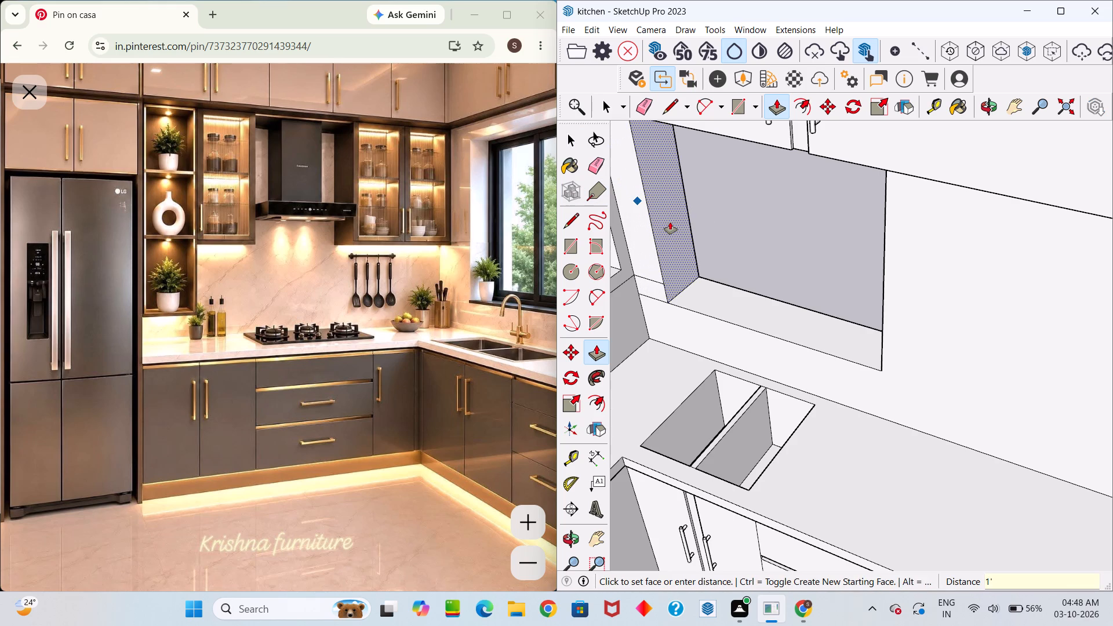
key(Return)
key(3)
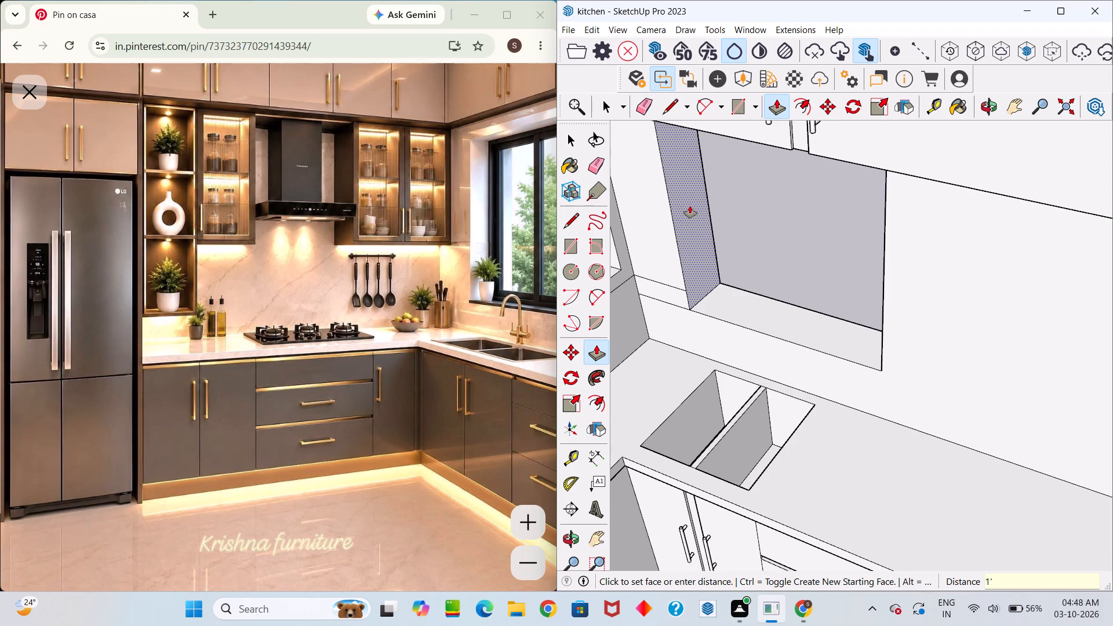
Erase the two leftover horizontal edges on the wall between the narrowed window and the corner shelves.
middle_drag(794, 282, 947, 213)
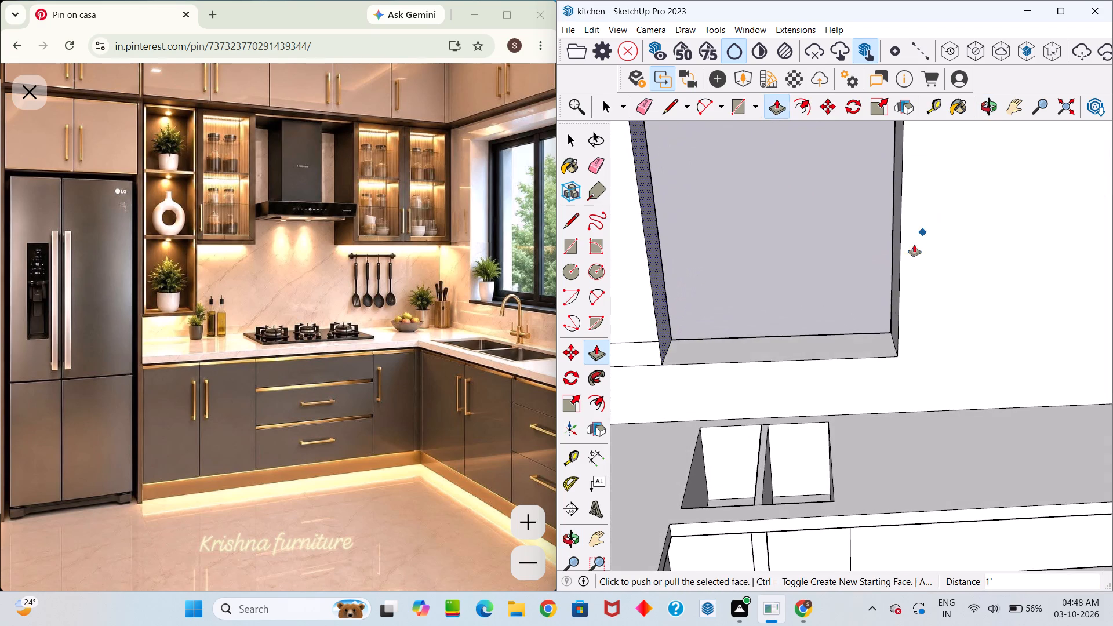
scroll(882, 272, down, 4)
scroll(764, 297, up, 3)
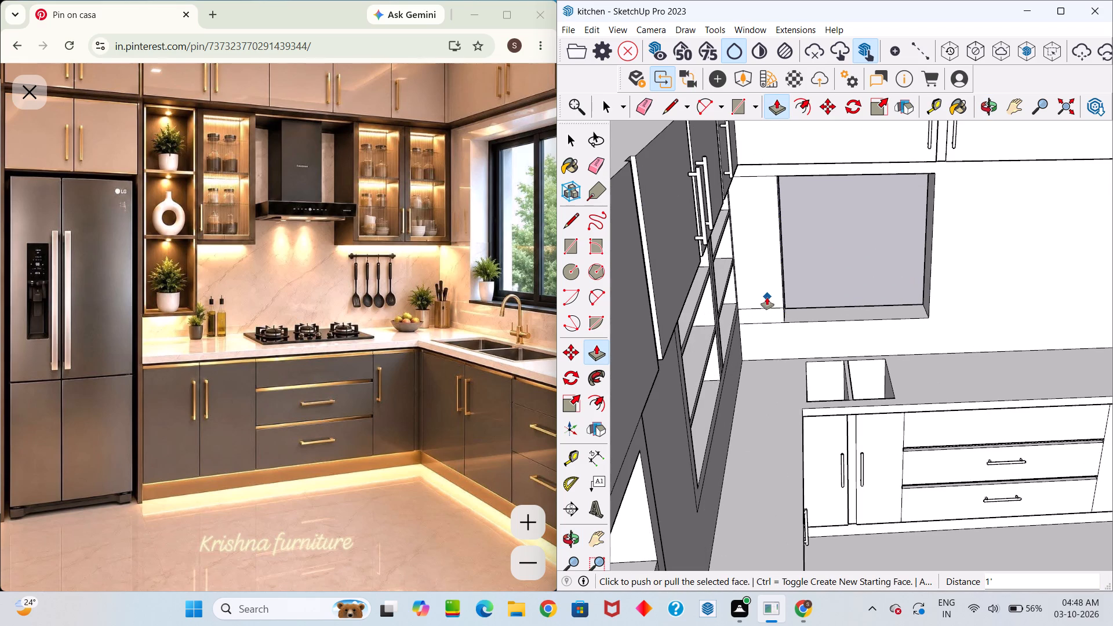
key(e)
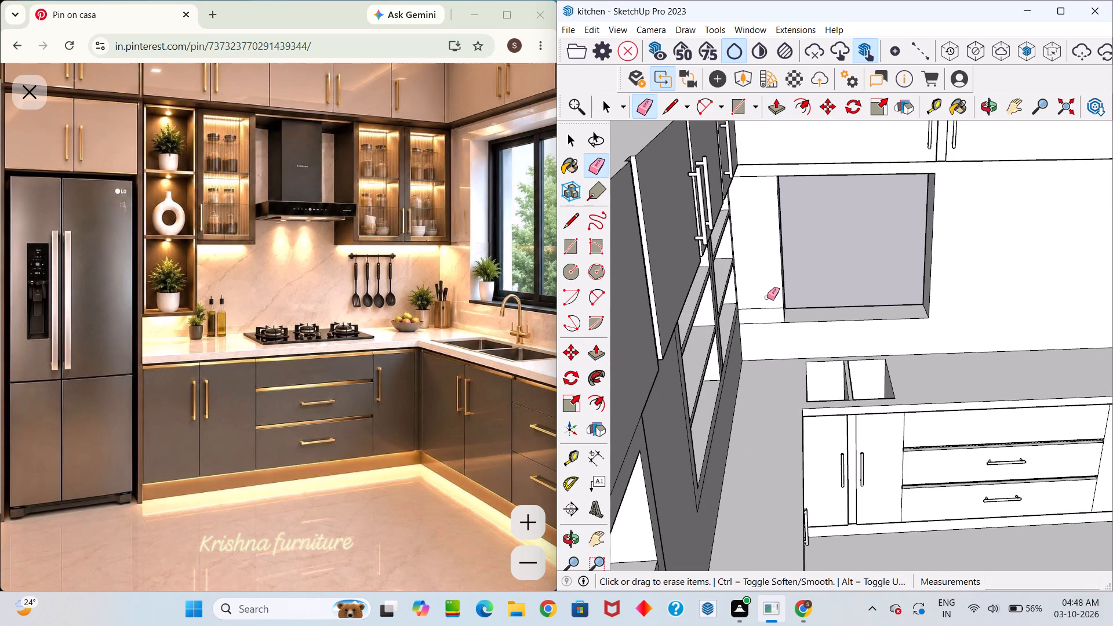
drag(775, 308, 773, 322)
drag(773, 322, 773, 323)
Examine the narrowed window, wall shelves and cabinet runs from several angles across the room.
scroll(779, 304, down, 6)
middle_drag(793, 304, 776, 285)
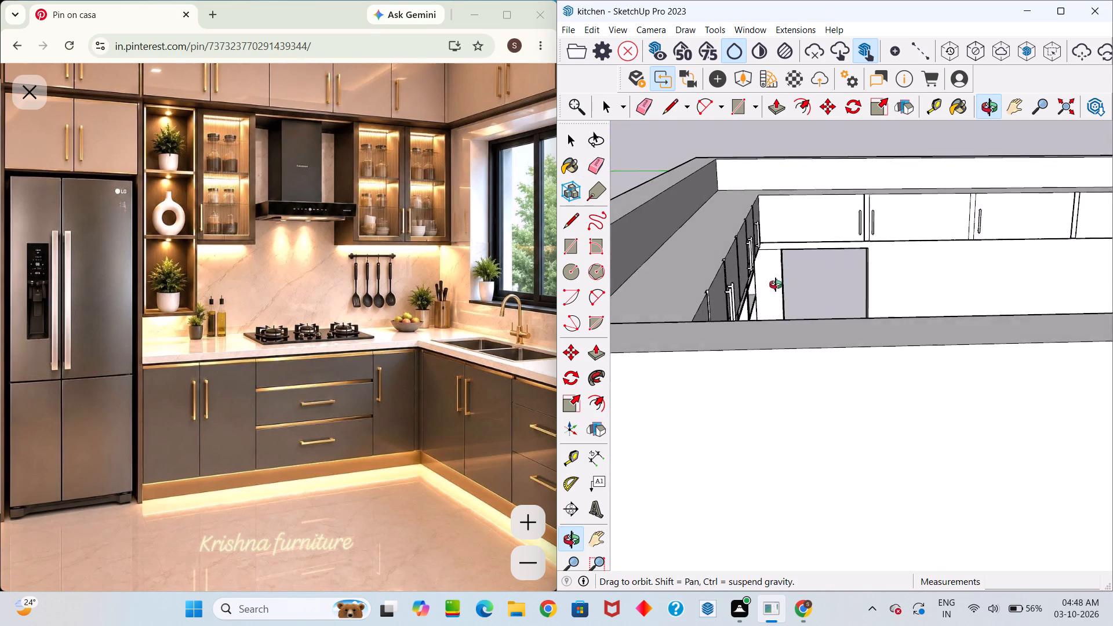
middle_drag(776, 285, 721, 314)
middle_drag(730, 324, 731, 324)
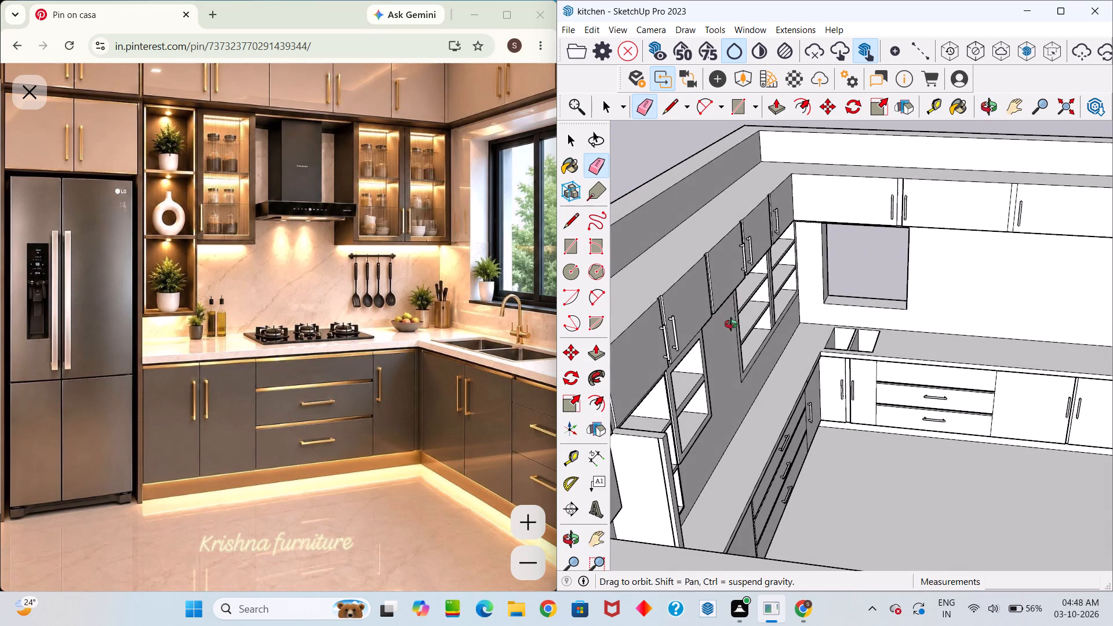
middle_drag(731, 324, 687, 312)
drag(731, 324, 687, 312)
middle_drag(772, 360, 483, 316)
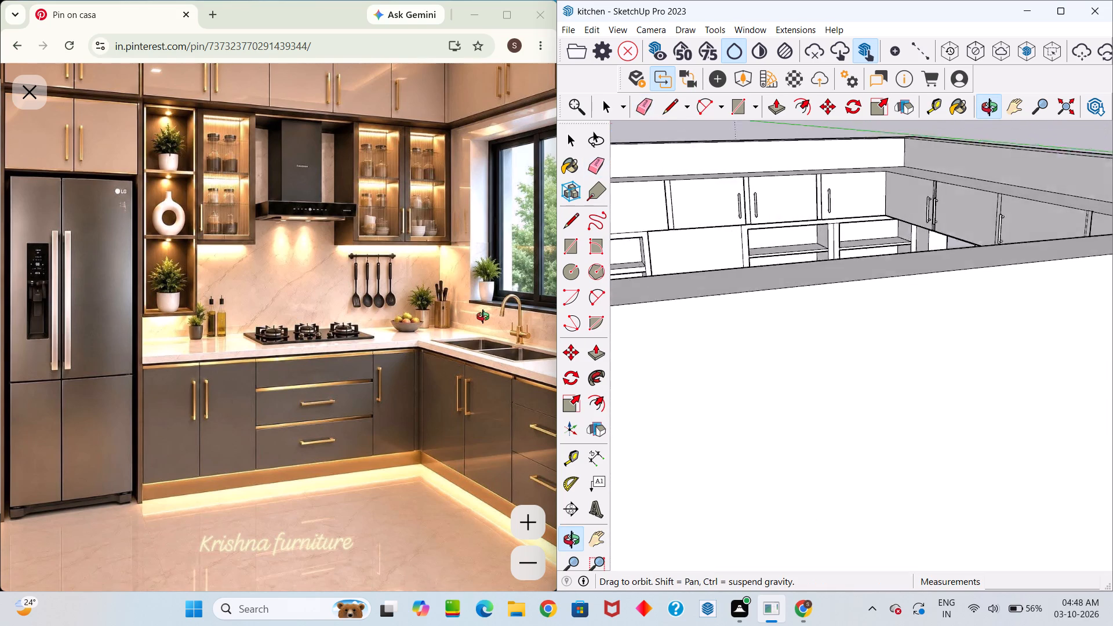
middle_drag(483, 316, 402, 450)
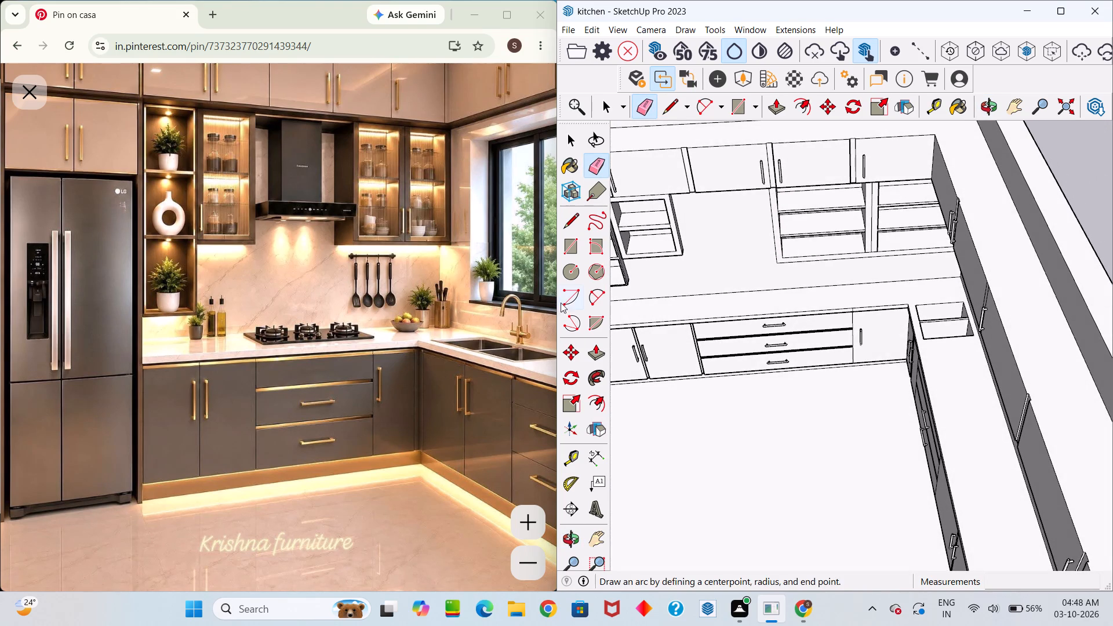
Examine the open wall shelves near the corner close up from below and front, including the room's exterior.
scroll(571, 293, down, 11)
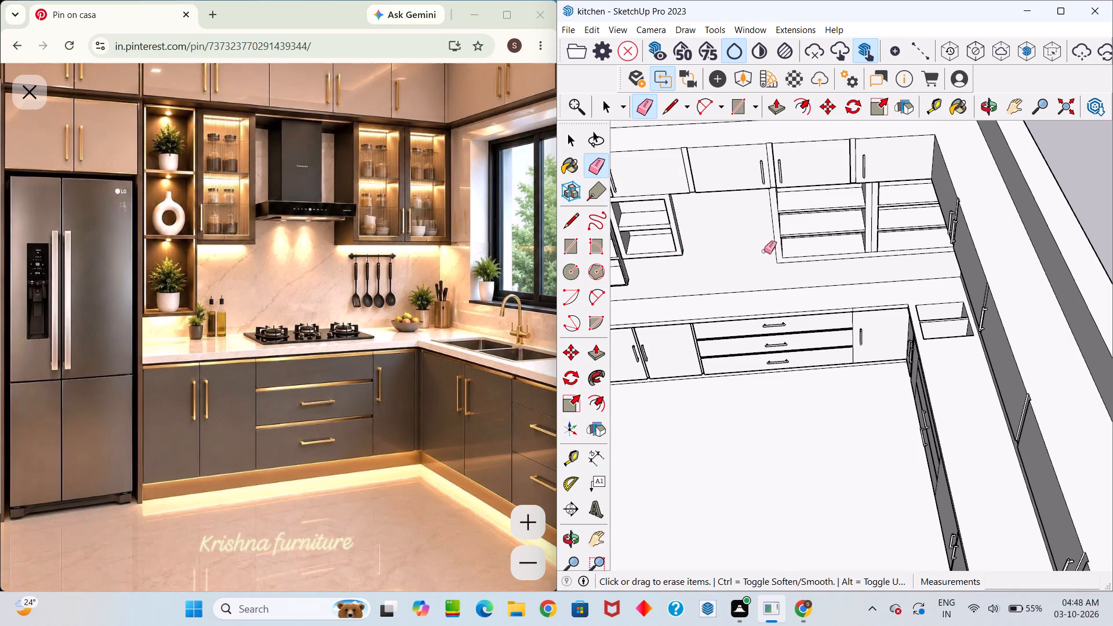
scroll(809, 251, up, 5)
middle_drag(842, 245, 831, 60)
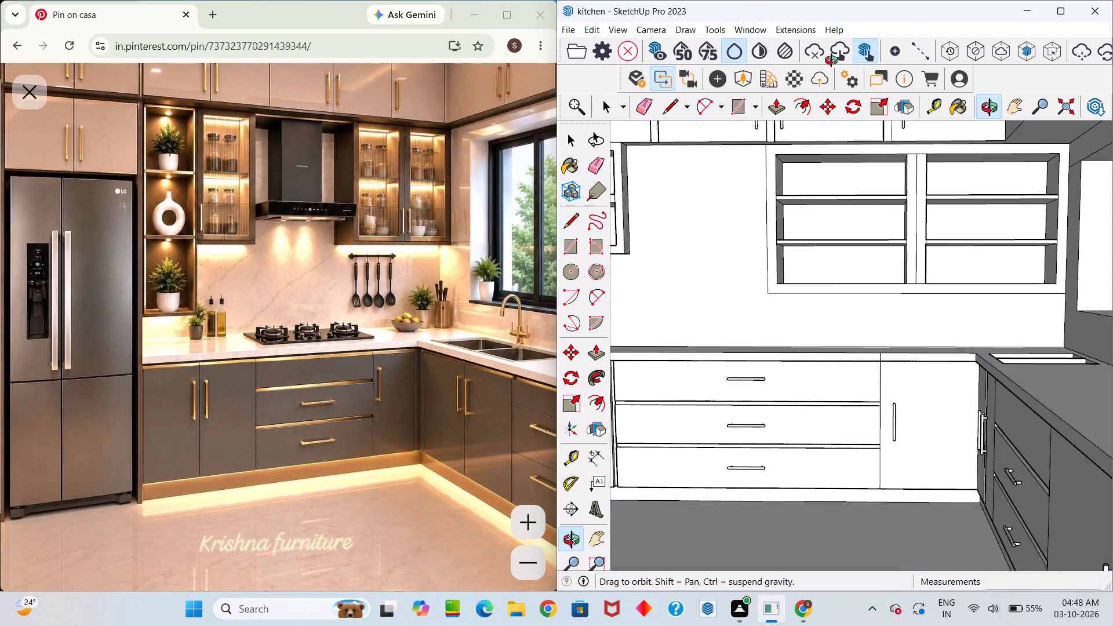
middle_drag(831, 60, 845, 47)
scroll(847, 140, up, 5)
middle_drag(878, 180, 866, 54)
scroll(869, 164, up, 5)
middle_drag(821, 242, 816, 219)
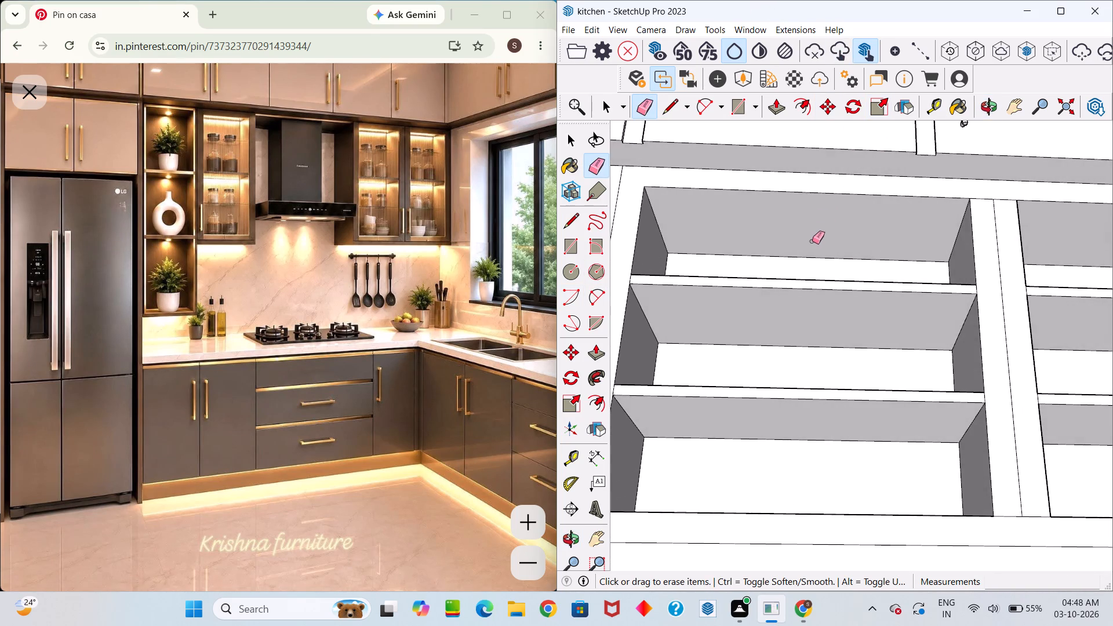
scroll(812, 241, up, 4)
scroll(754, 243, up, 1)
scroll(753, 243, down, 2)
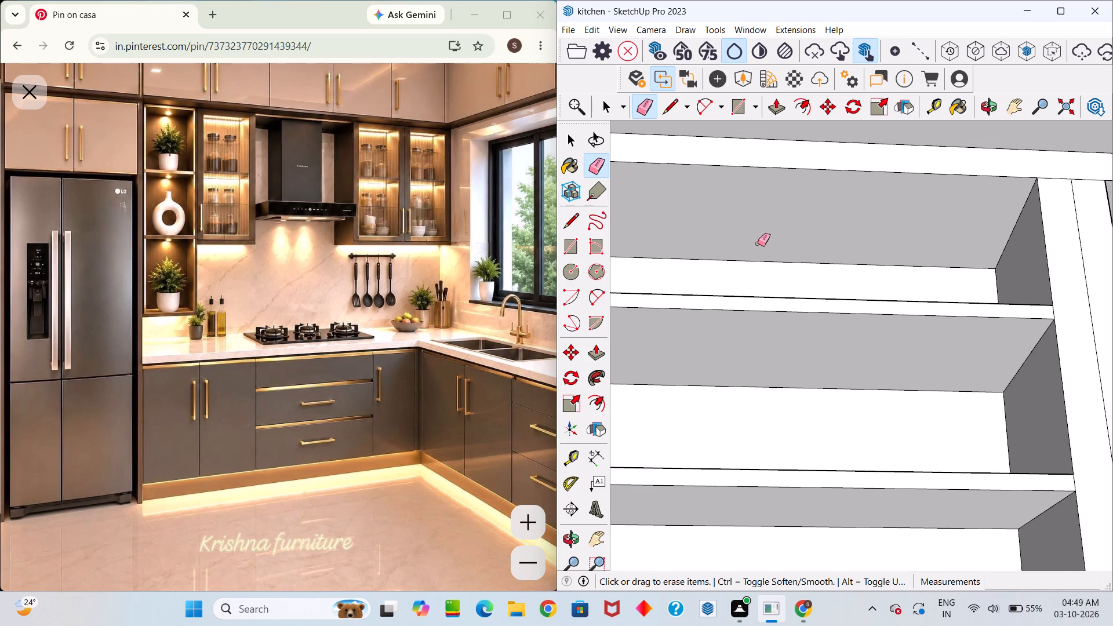
scroll(835, 309, down, 4)
middle_drag(819, 272, 827, 275)
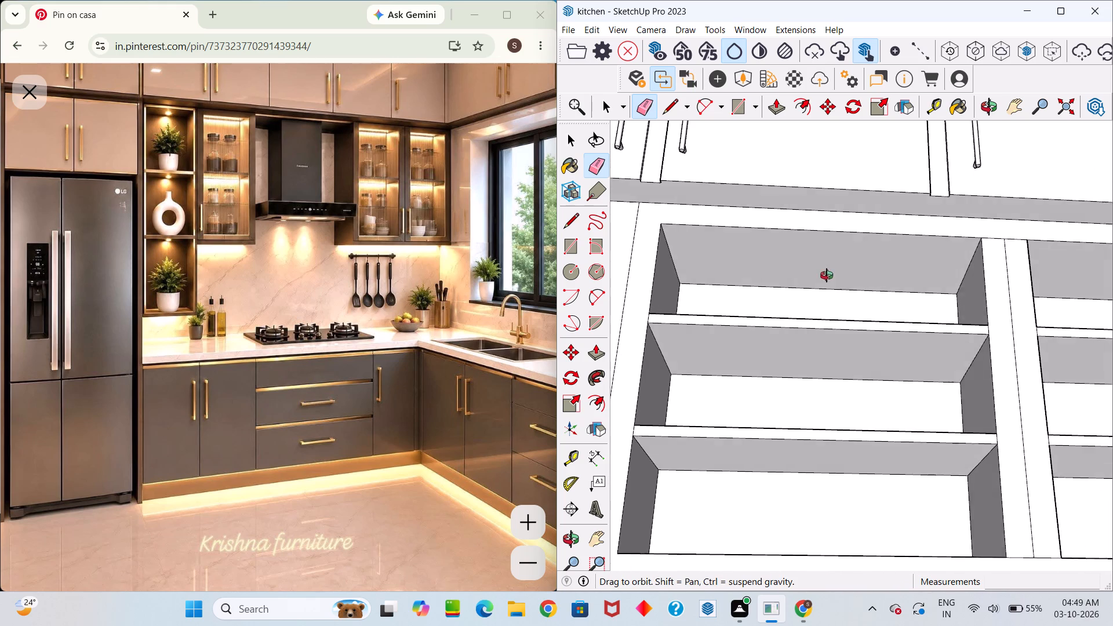
middle_drag(827, 275, 769, 403)
scroll(769, 356, down, 6)
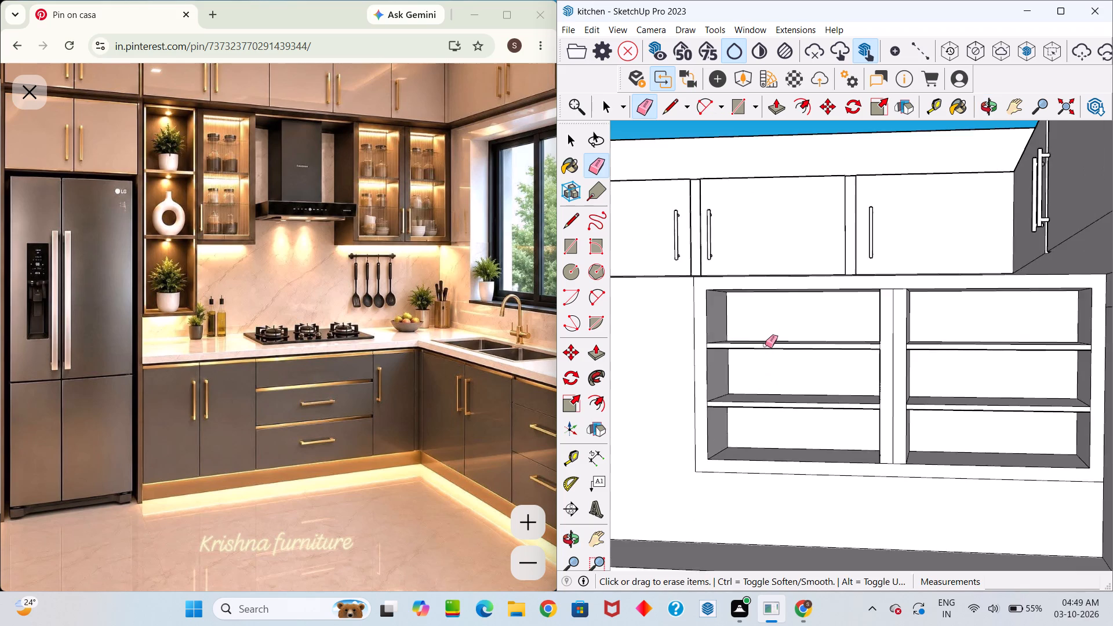
scroll(765, 345, down, 11)
scroll(756, 345, down, 11)
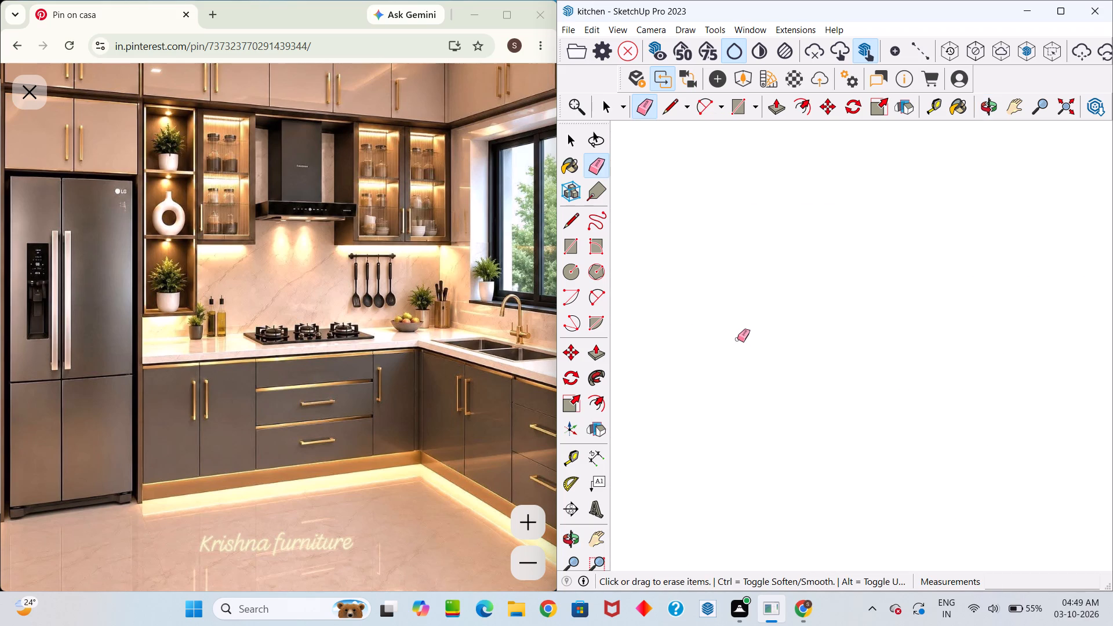
scroll(737, 339, down, 20)
scroll(736, 320, down, 7)
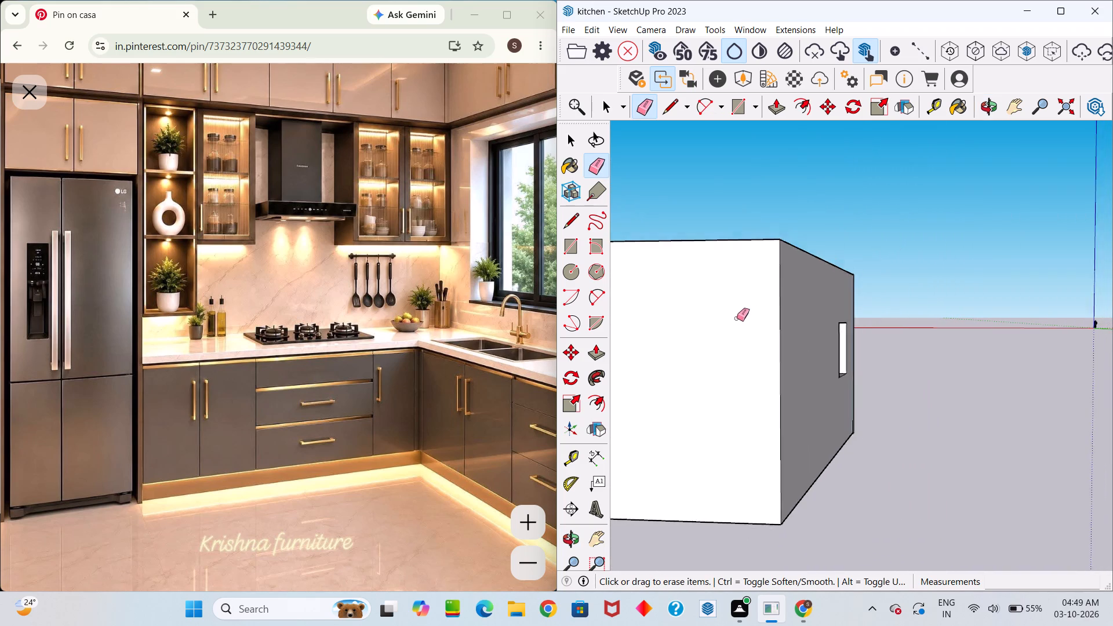
scroll(737, 318, down, 7)
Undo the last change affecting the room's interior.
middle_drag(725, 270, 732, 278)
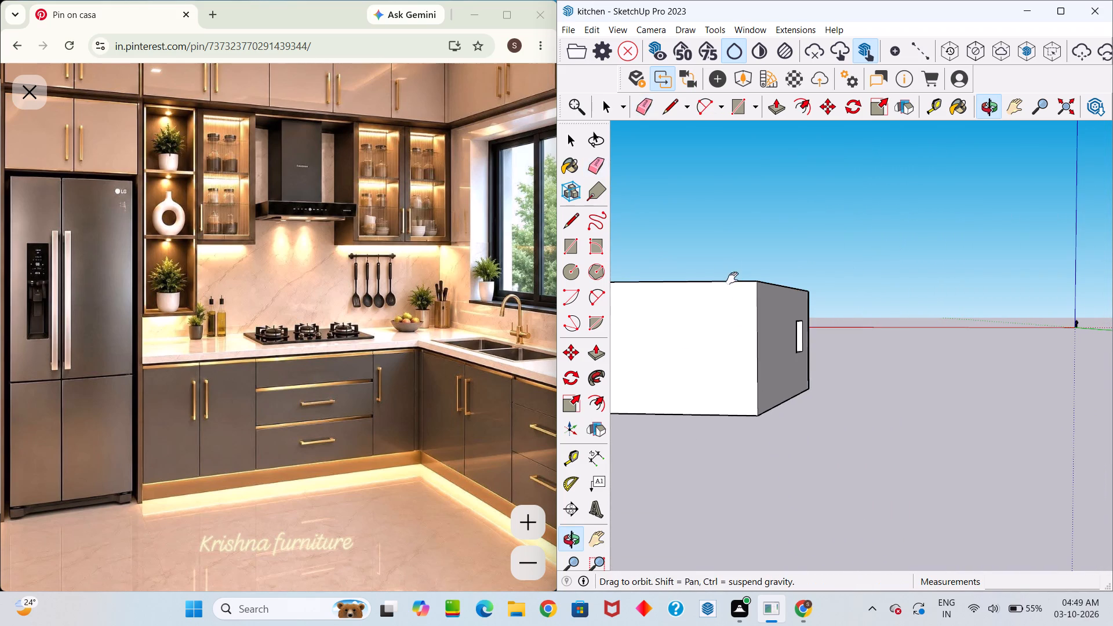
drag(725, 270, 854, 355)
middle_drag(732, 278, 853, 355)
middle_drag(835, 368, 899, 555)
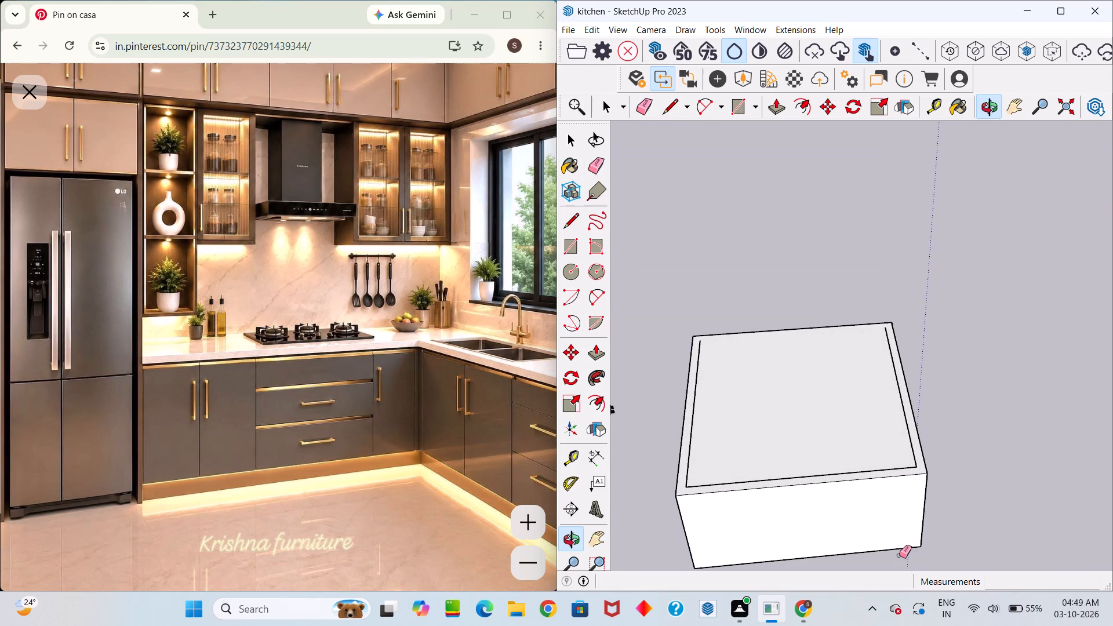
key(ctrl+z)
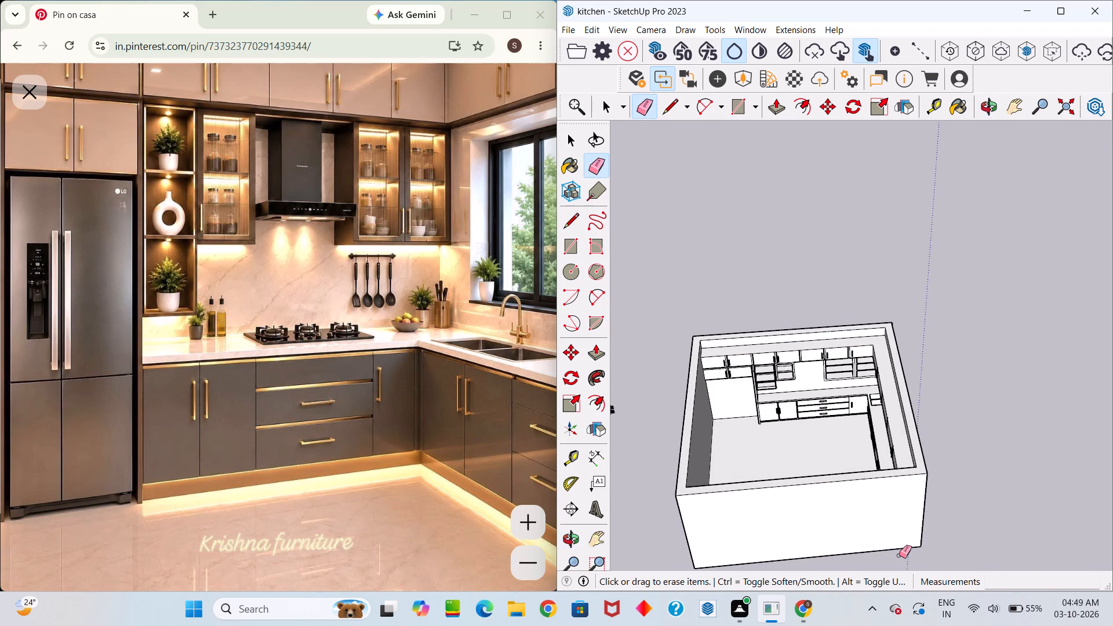
Examine the corner base cabinets, sink cutout and window opening from inside the room.
scroll(901, 504, up, 3)
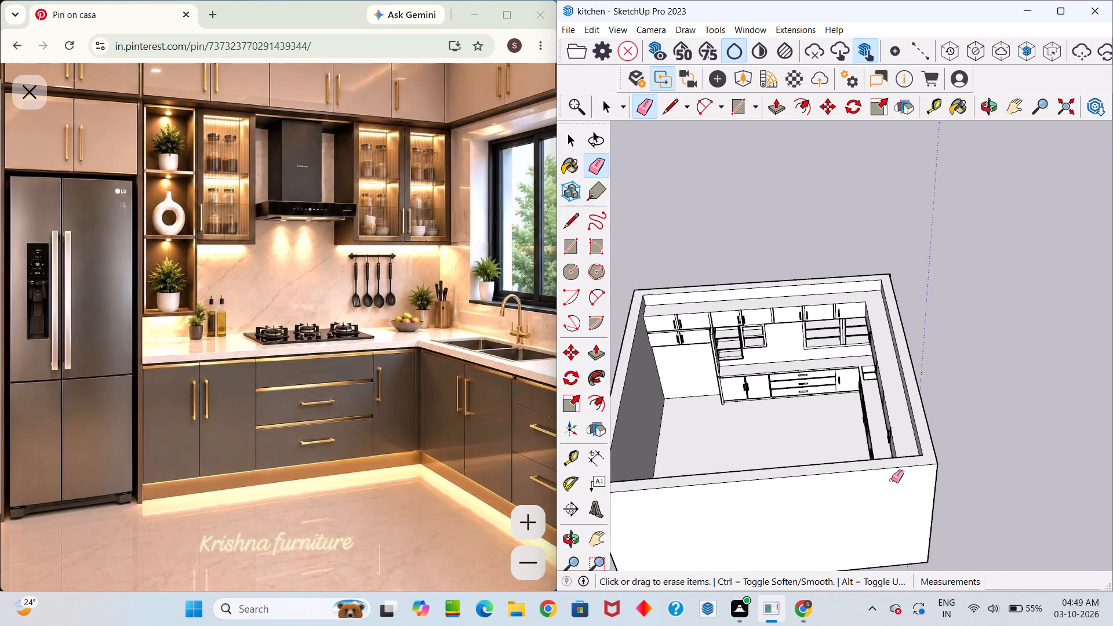
scroll(892, 480, up, 2)
scroll(841, 434, up, 4)
middle_drag(852, 452, 983, 463)
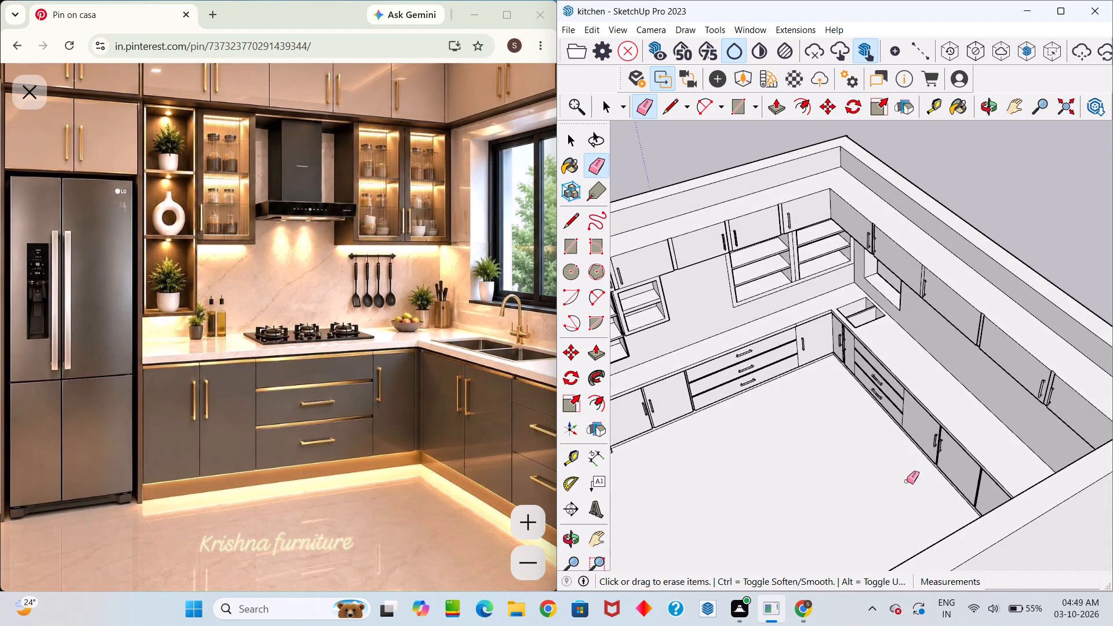
key(space)
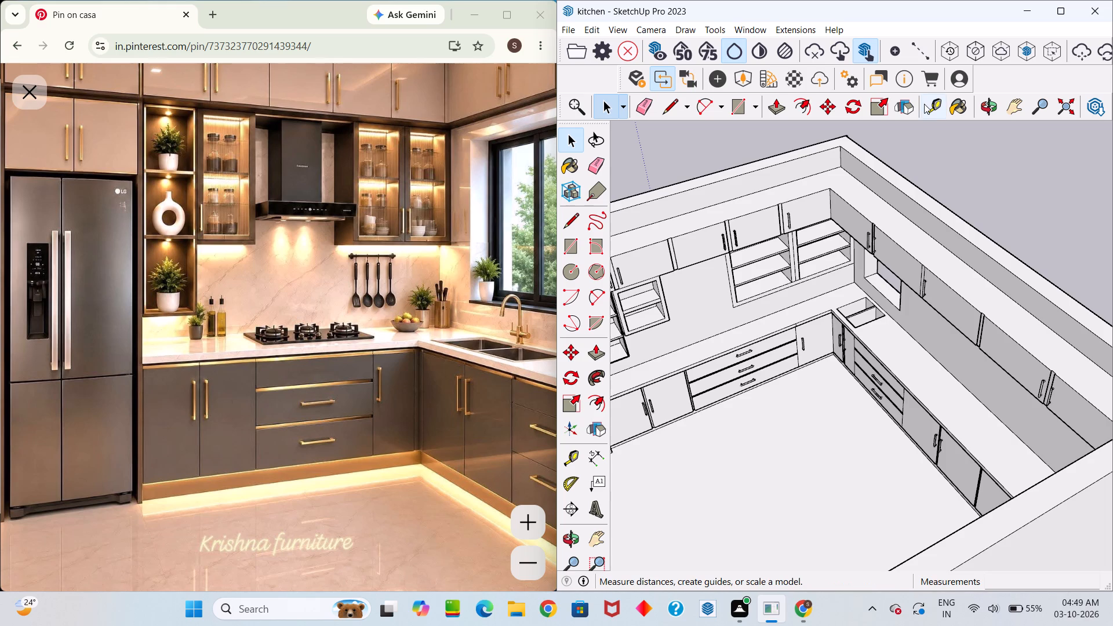
scroll(861, 349, up, 11)
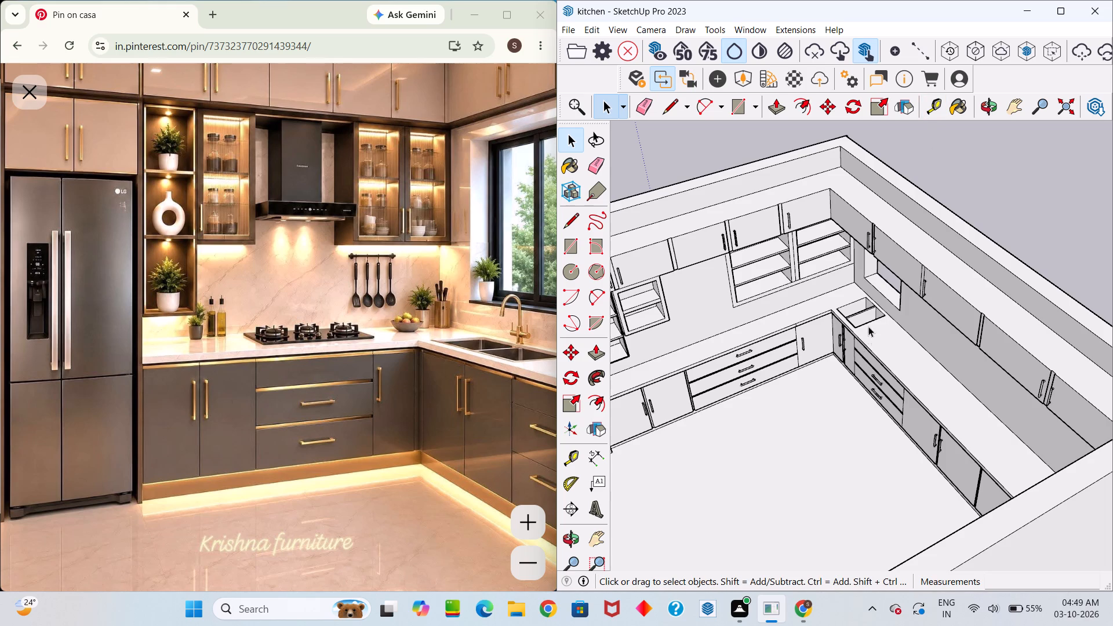
scroll(868, 318, up, 12)
scroll(846, 361, up, 6)
middle_drag(848, 344, 817, 339)
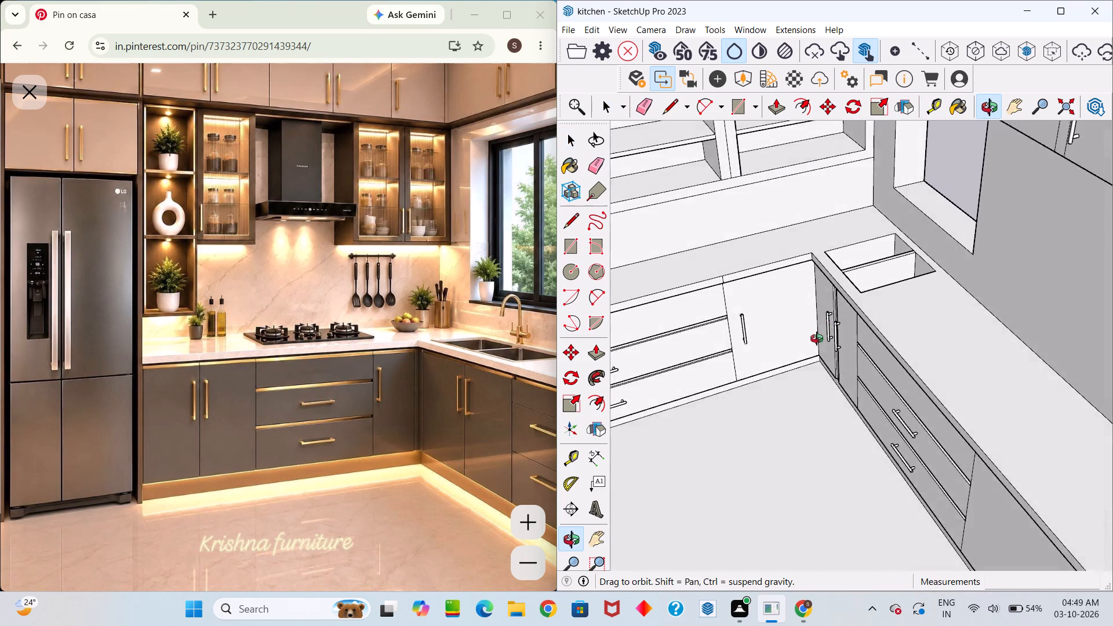
middle_drag(817, 339, 813, 361)
middle_drag(812, 372, 981, 339)
drag(812, 372, 985, 338)
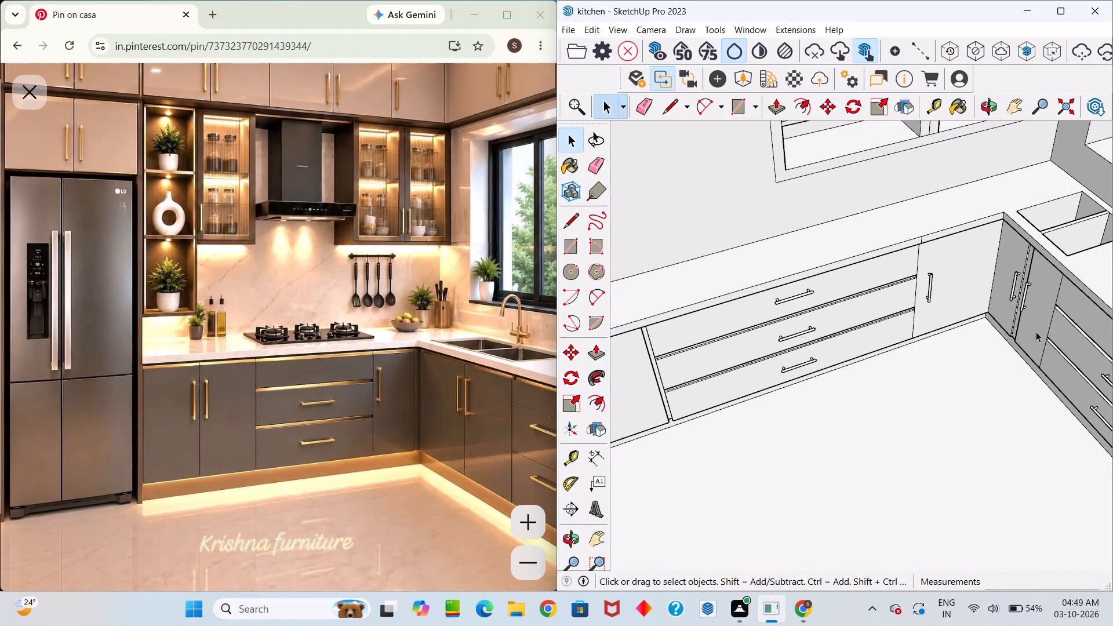
middle_drag(1035, 332, 856, 382)
scroll(856, 382, down, 14)
Examine the whole room from above and inside, including the fridge bay, wall shelves and cabinet runs.
middle_drag(838, 357, 913, 245)
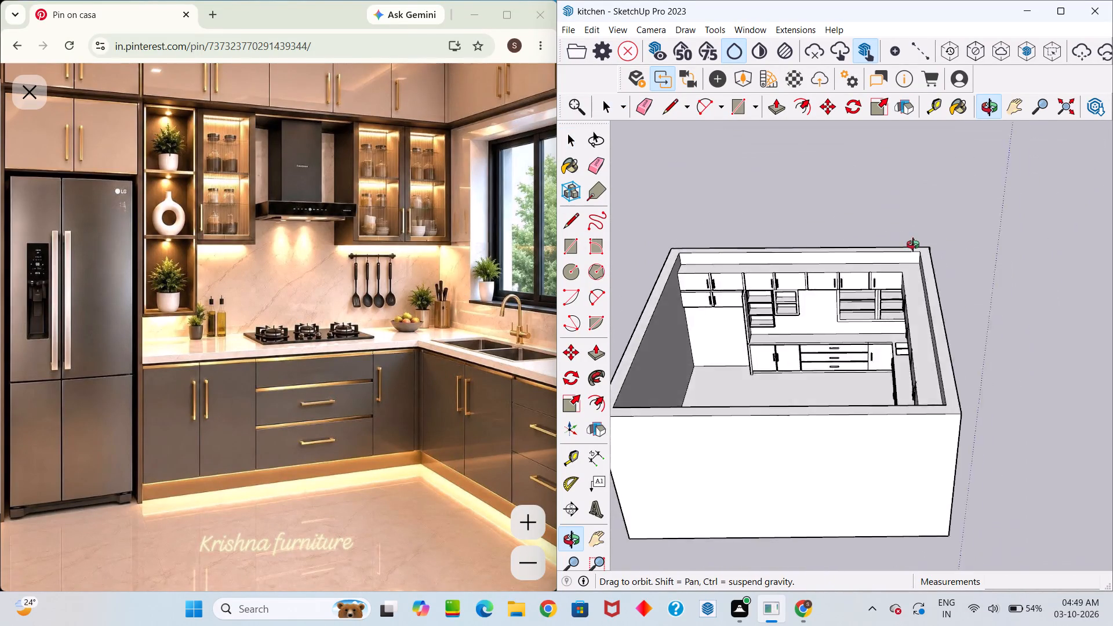
middle_drag(913, 245, 959, 223)
scroll(738, 322, up, 11)
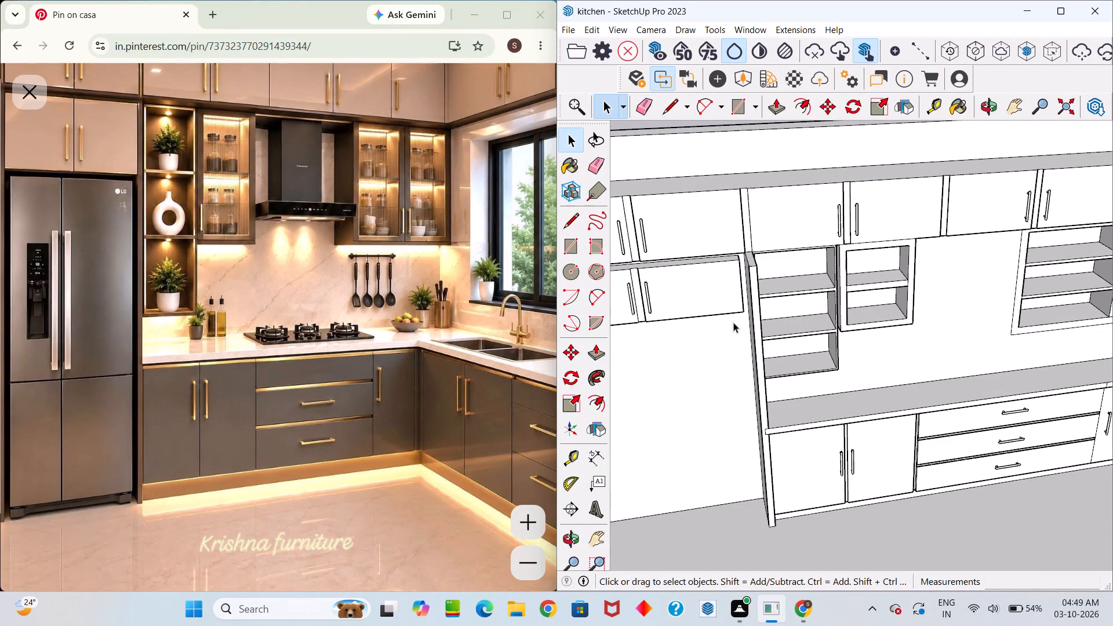
middle_drag(733, 322, 1081, 316)
drag(759, 317, 1081, 316)
middle_drag(1112, 314, 937, 365)
scroll(995, 274, down, 1)
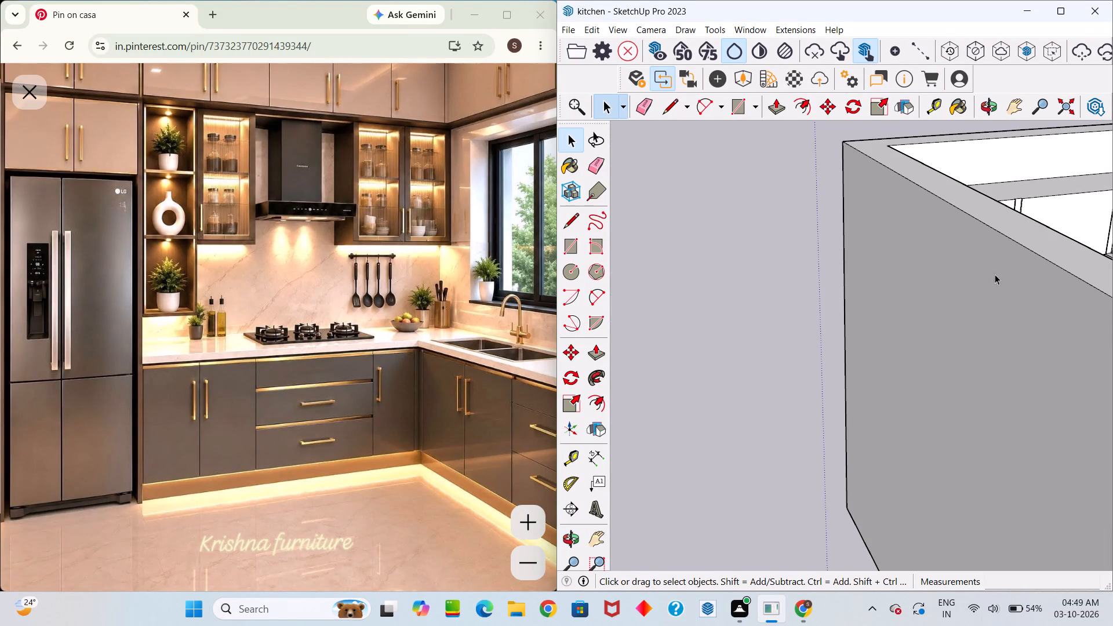
middle_drag(995, 275, 824, 340)
scroll(870, 394, down, 8)
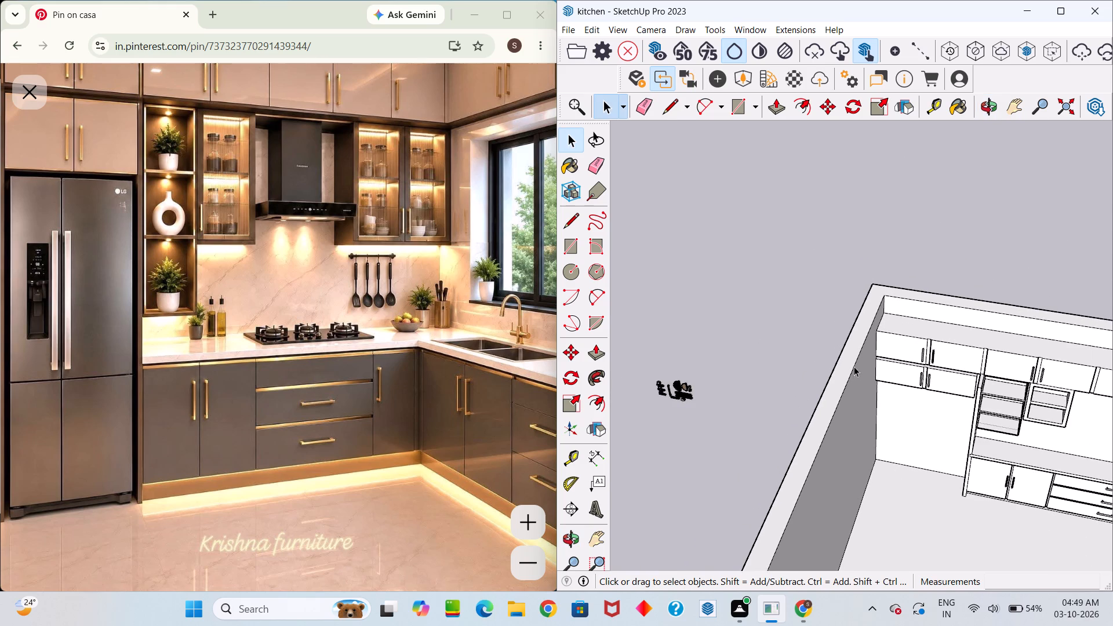
scroll(876, 378, down, 9)
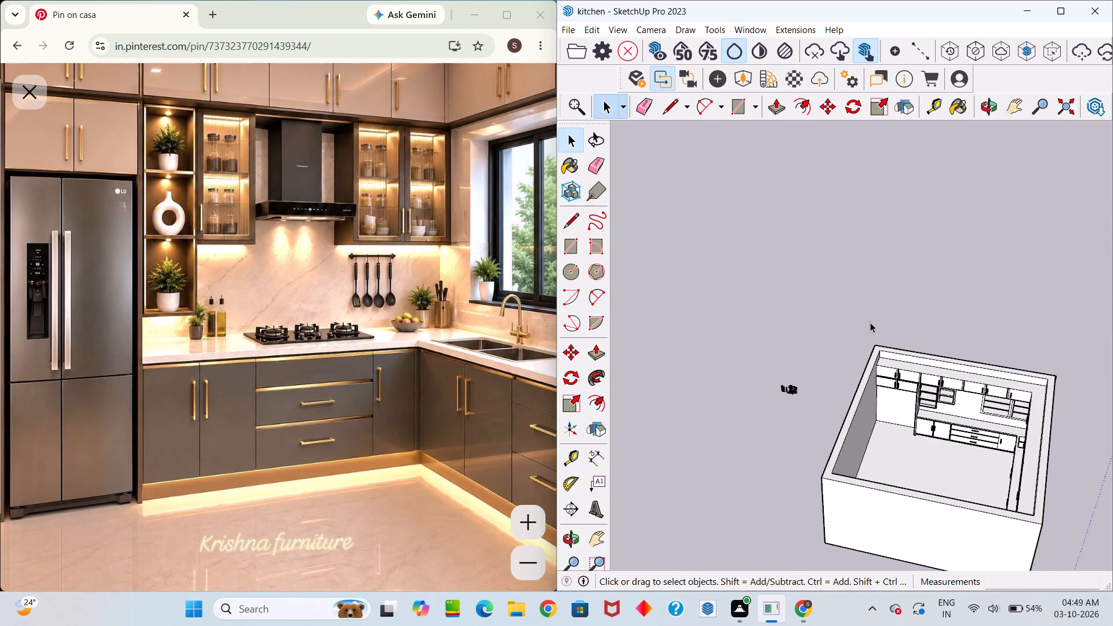
middle_drag(872, 315, 666, 263)
drag(872, 315, 666, 263)
scroll(667, 273, down, 1)
middle_drag(690, 336, 734, 354)
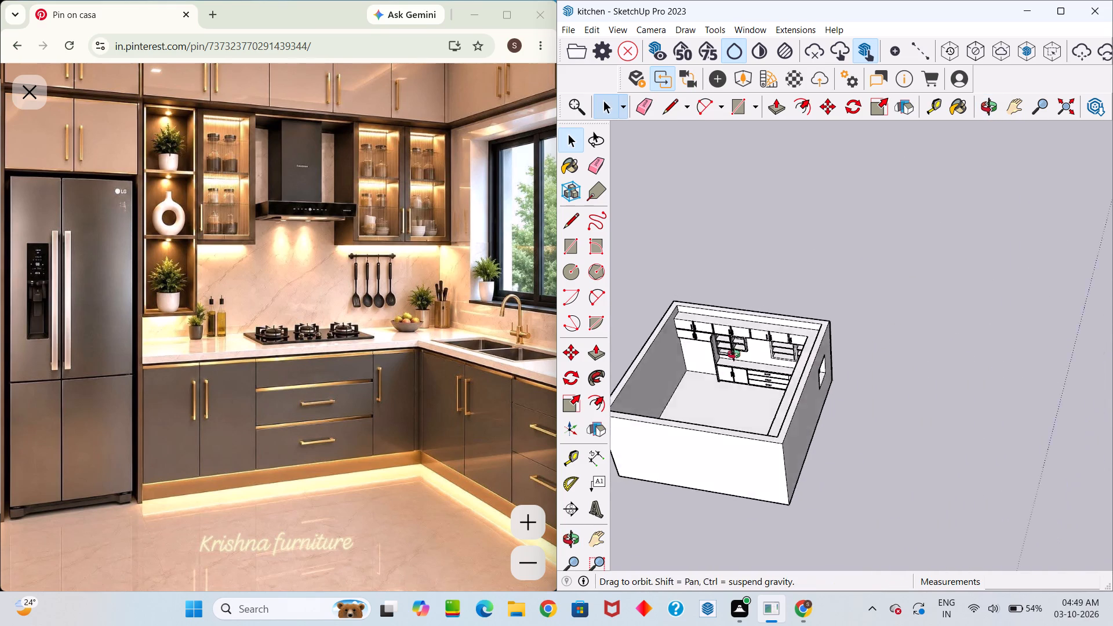
middle_drag(734, 354, 802, 376)
scroll(763, 482, up, 11)
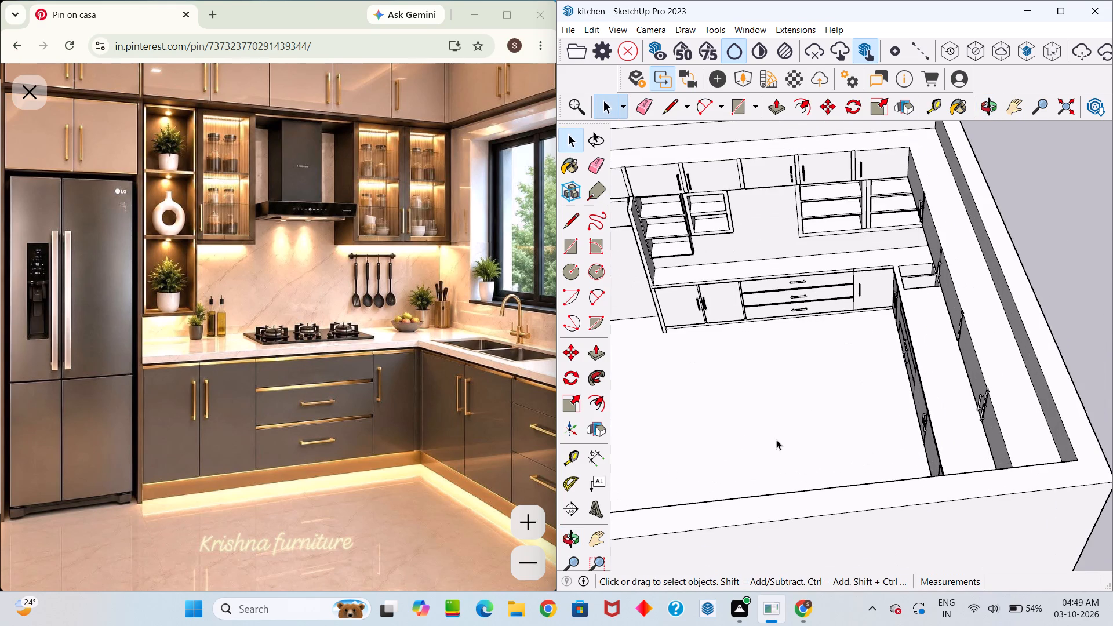
middle_drag(776, 439, 959, 422)
drag(780, 438, 959, 422)
middle_drag(961, 422, 814, 448)
scroll(830, 424, down, 5)
middle_drag(841, 424, 894, 472)
drag(841, 424, 894, 472)
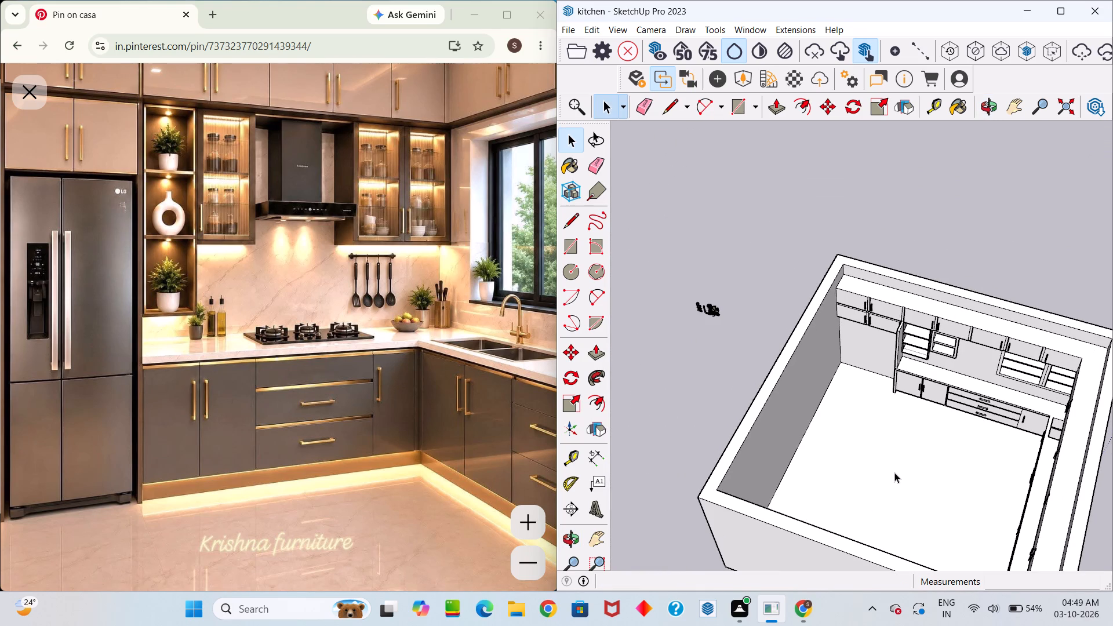
scroll(890, 469, up, 4)
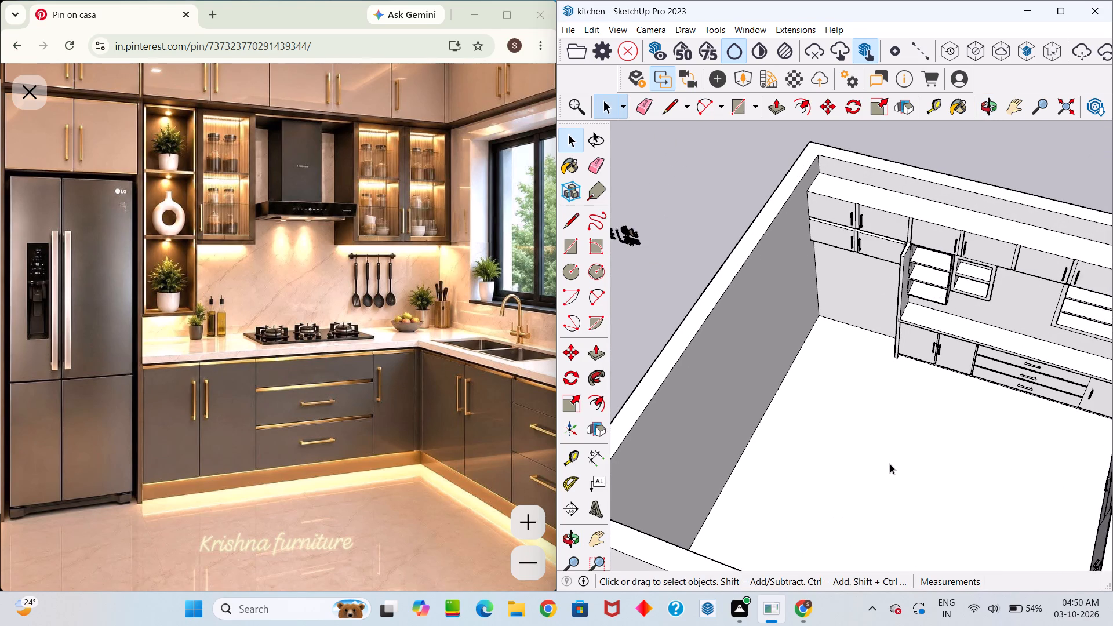
Select the backsplash wall face between the wall shelves and start creating a new material for it.
click(1031, 297)
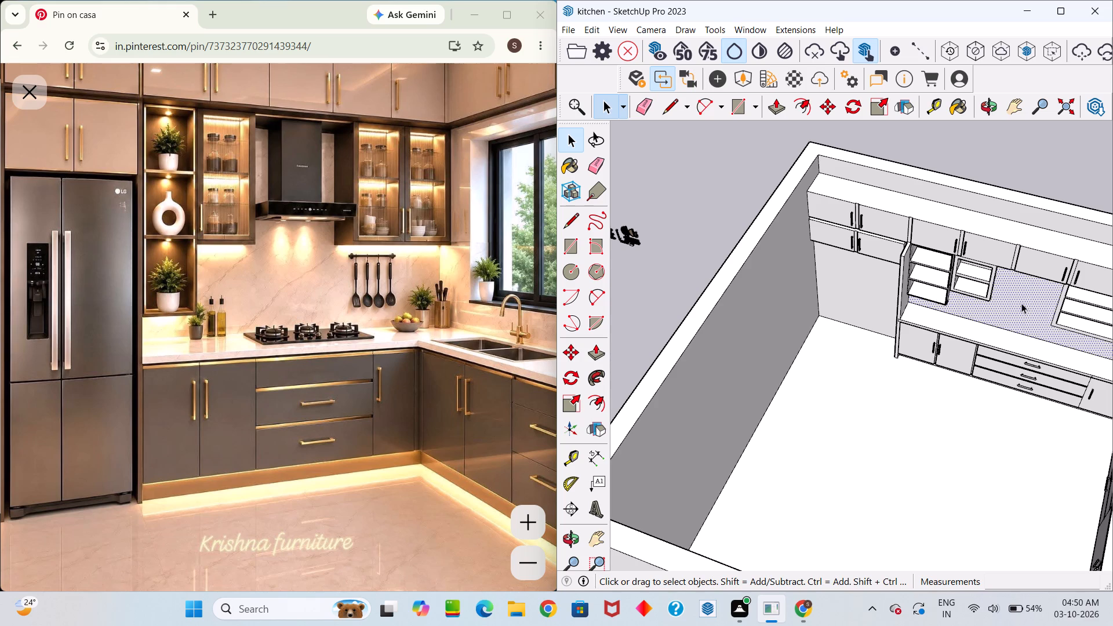
middle_drag(1016, 310, 1017, 192)
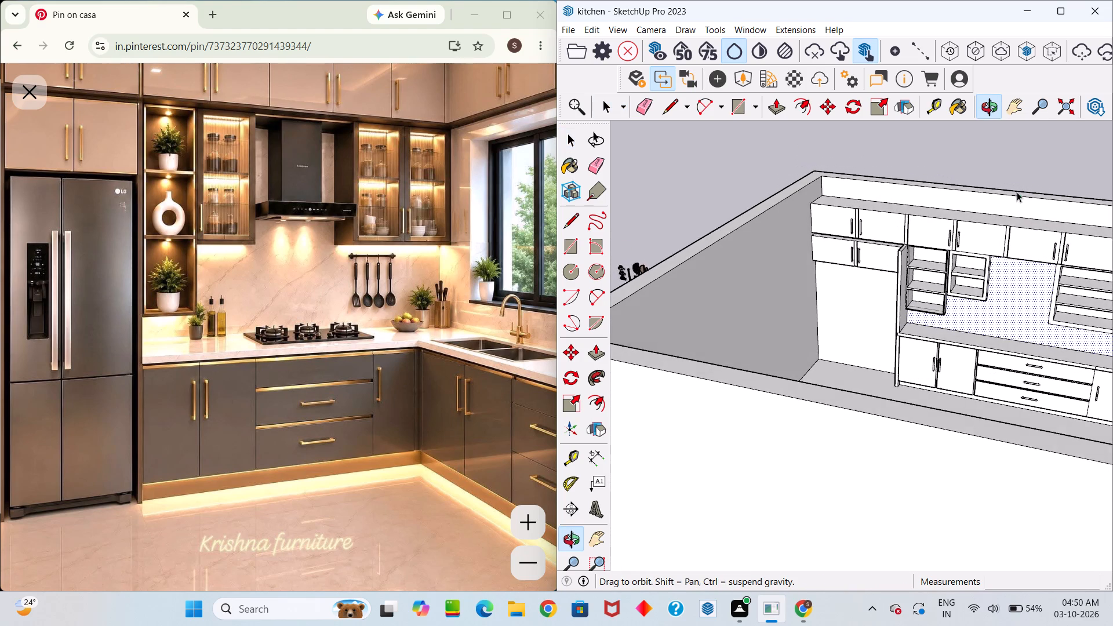
middle_drag(1017, 192, 1017, 192)
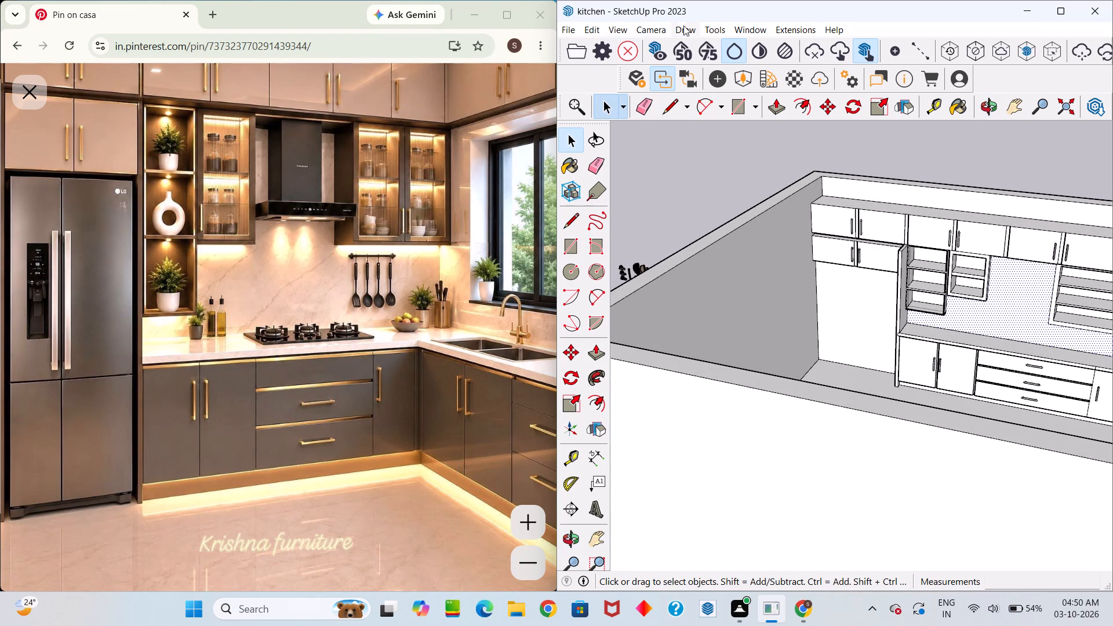
click(955, 103)
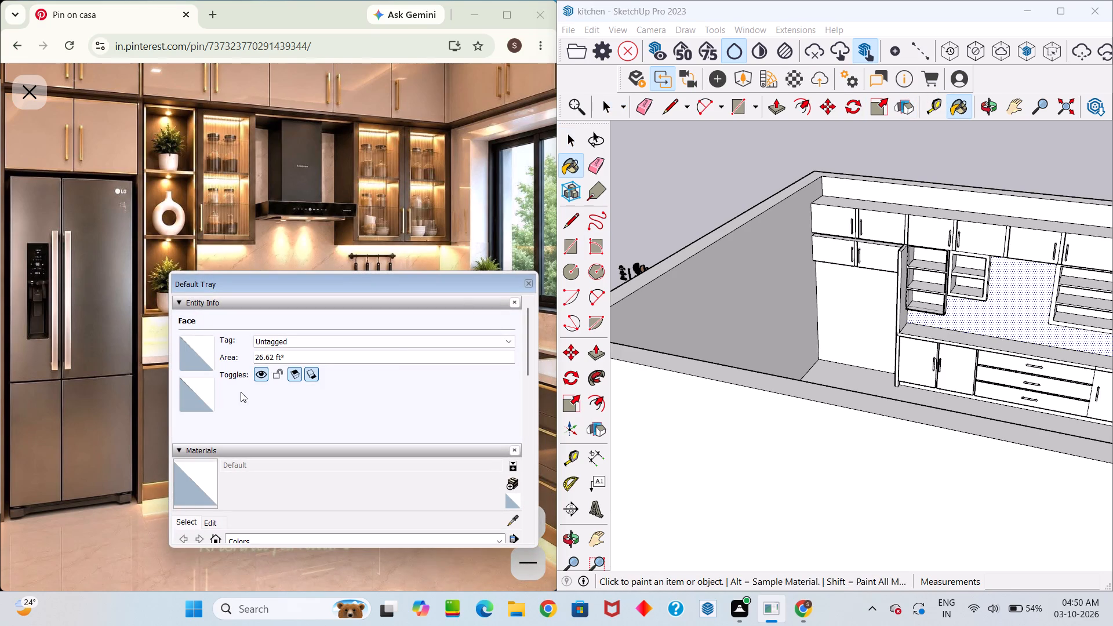
click(508, 481)
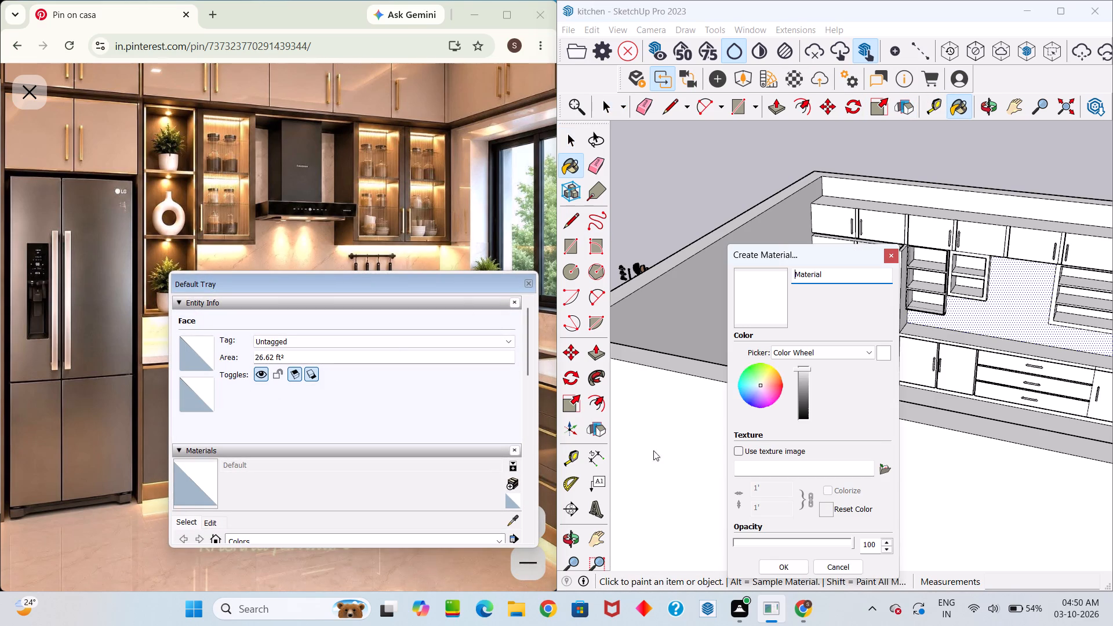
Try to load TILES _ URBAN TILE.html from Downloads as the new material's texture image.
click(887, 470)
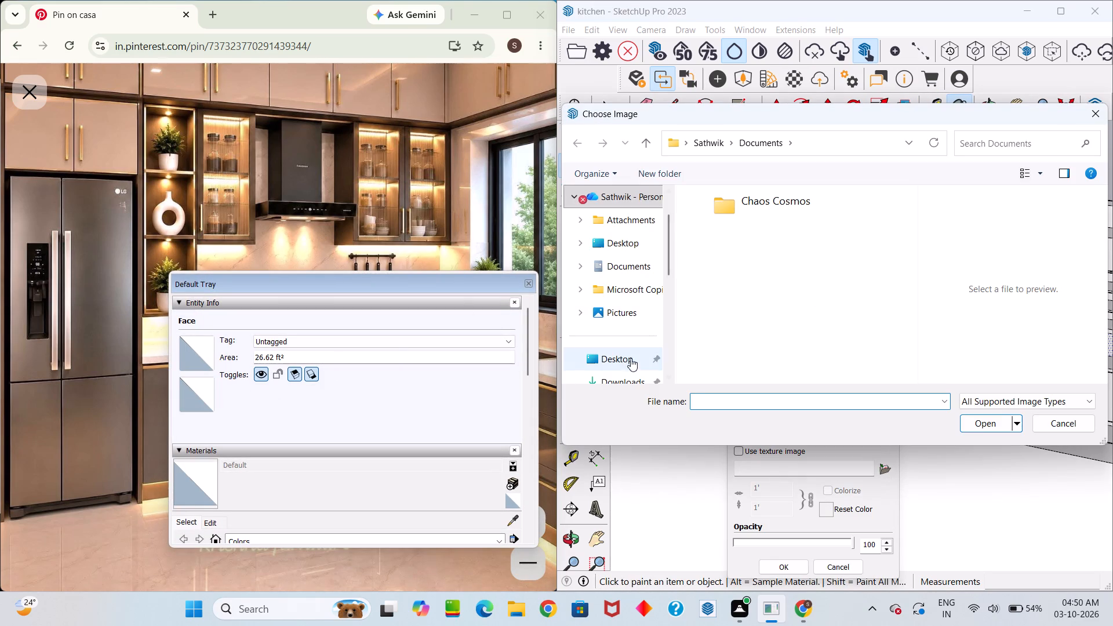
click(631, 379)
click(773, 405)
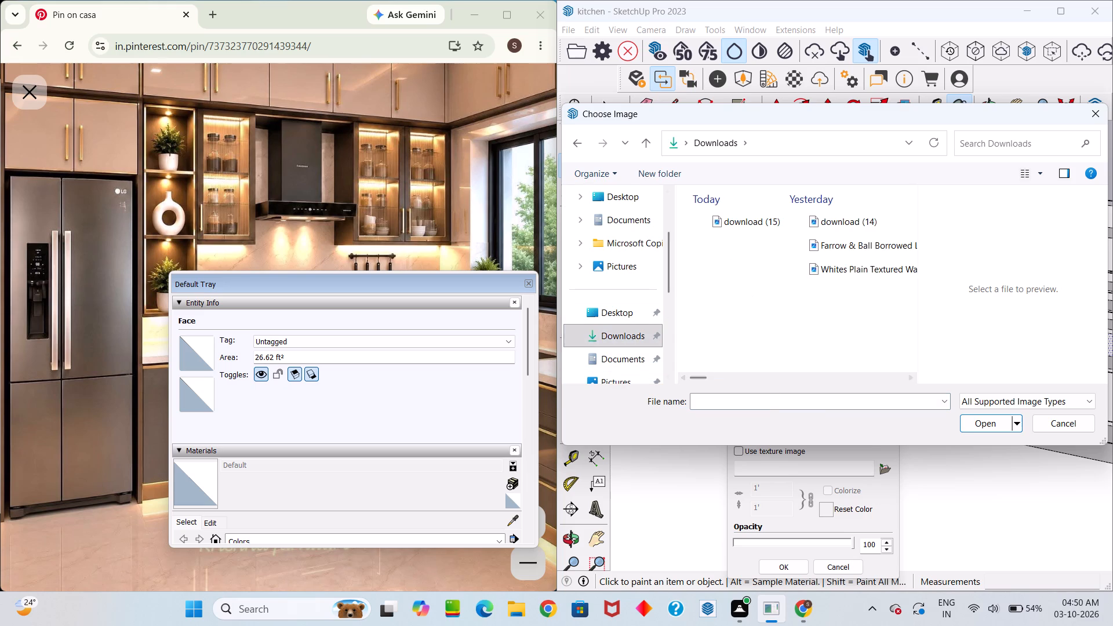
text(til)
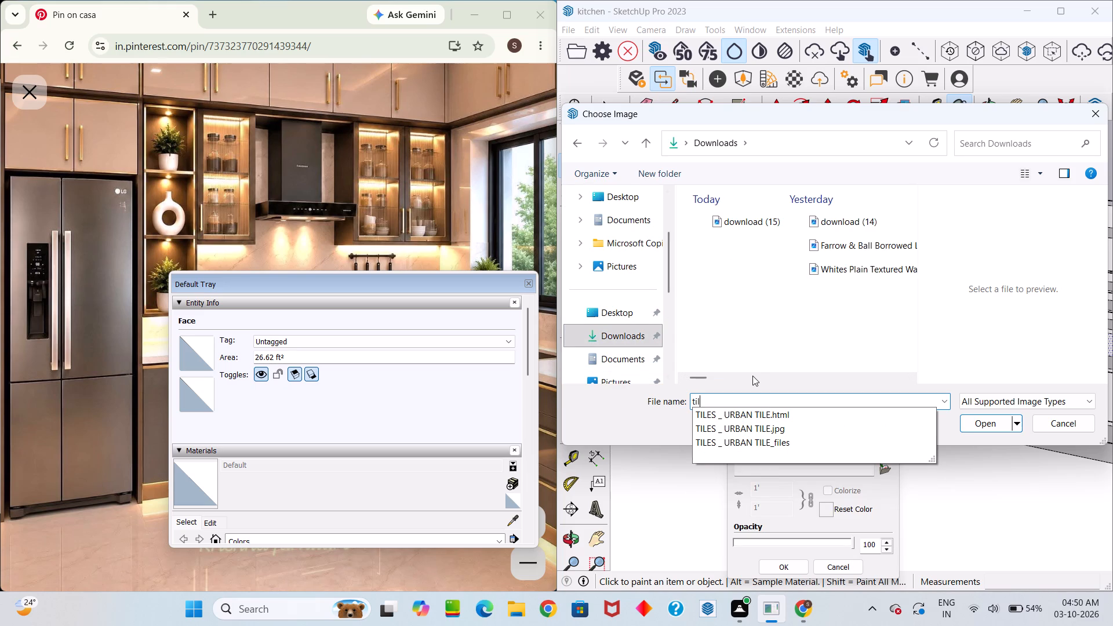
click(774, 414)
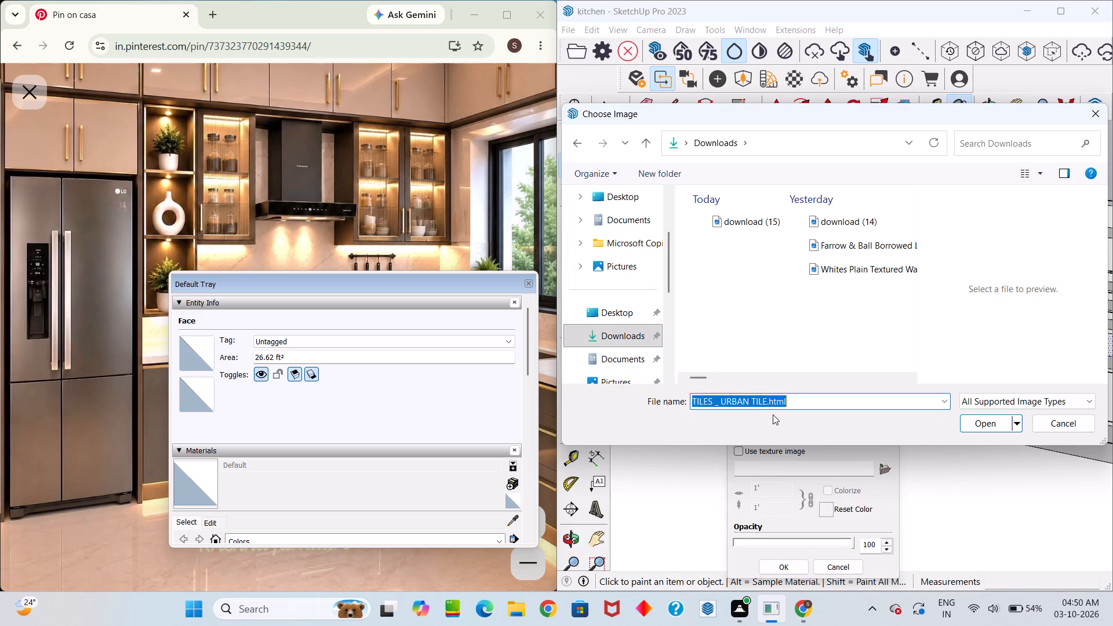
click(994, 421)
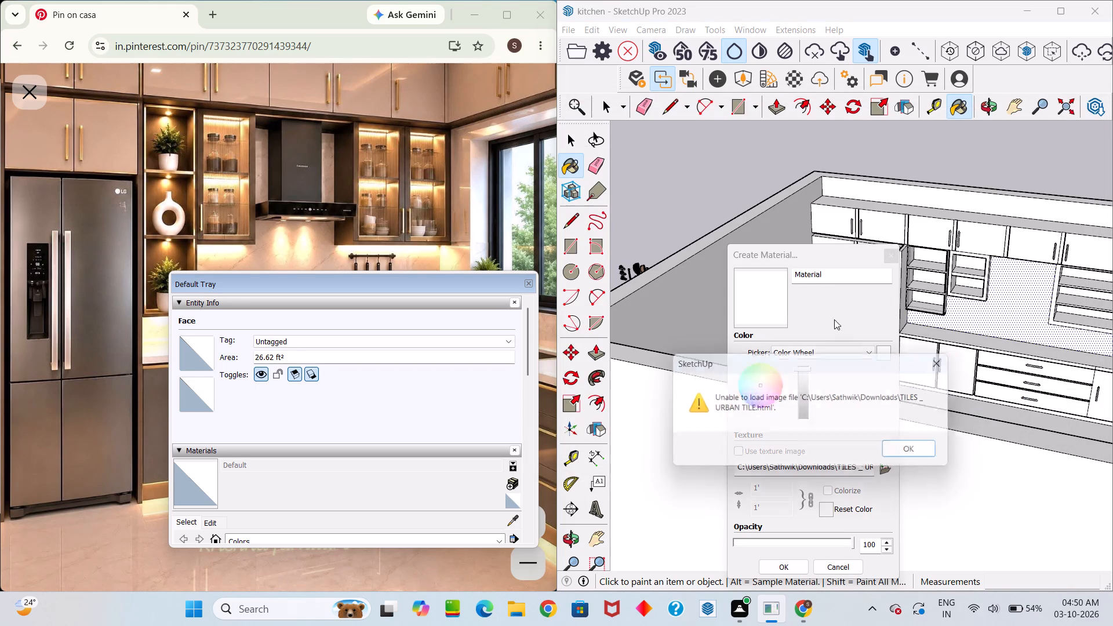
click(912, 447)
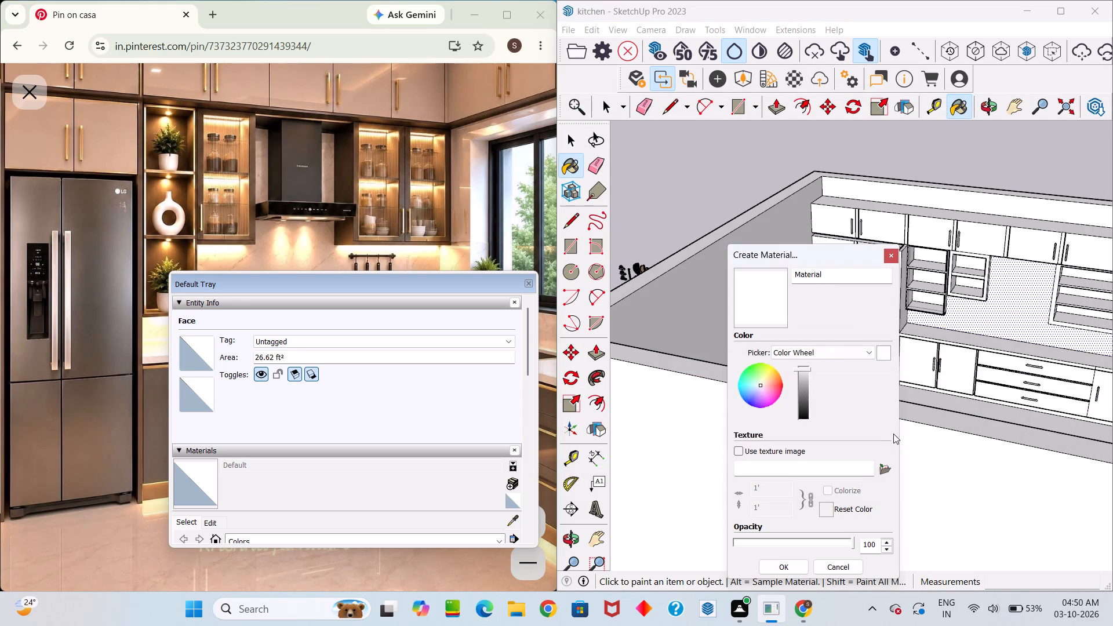
Browse the texture images in Downloads and preview several for one that suits the backsplash wall.
click(888, 470)
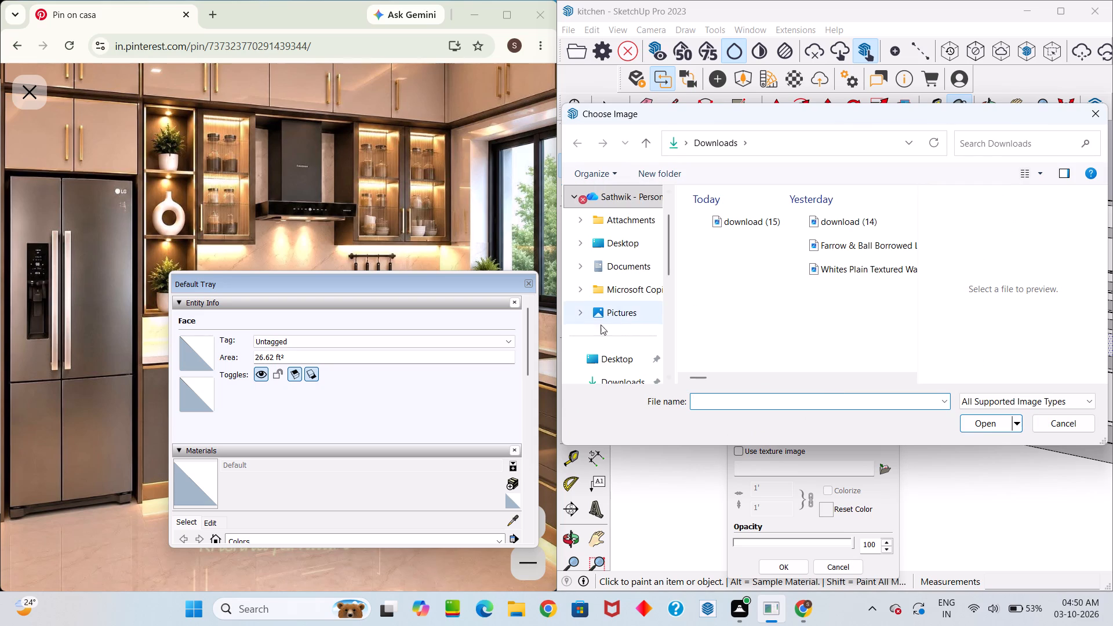
click(622, 380)
scroll(866, 245, down, 2)
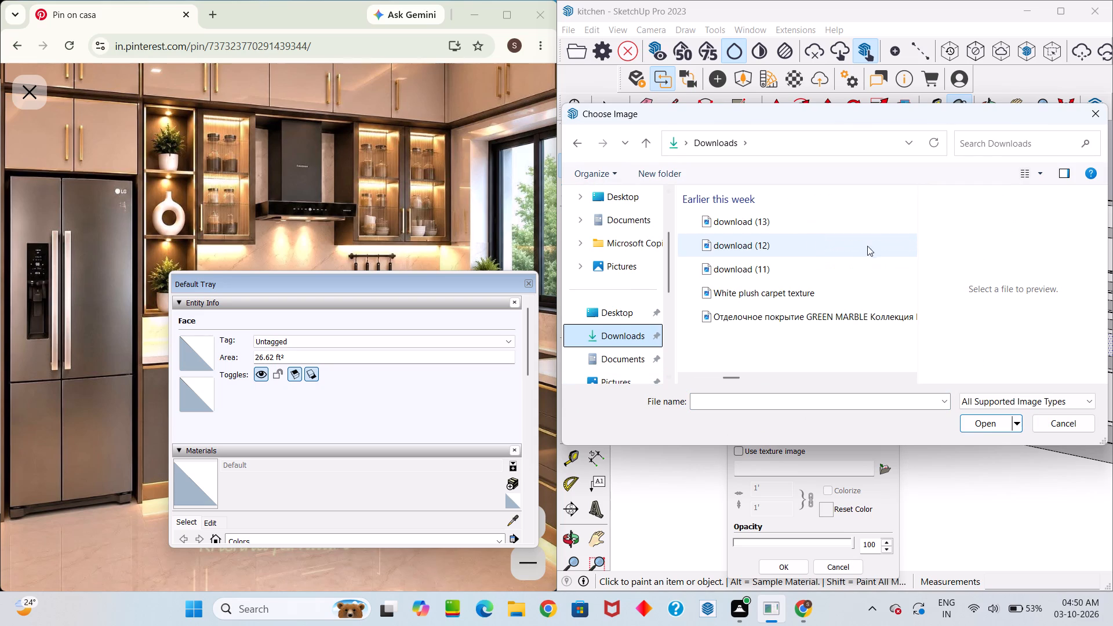
right_click(772, 246)
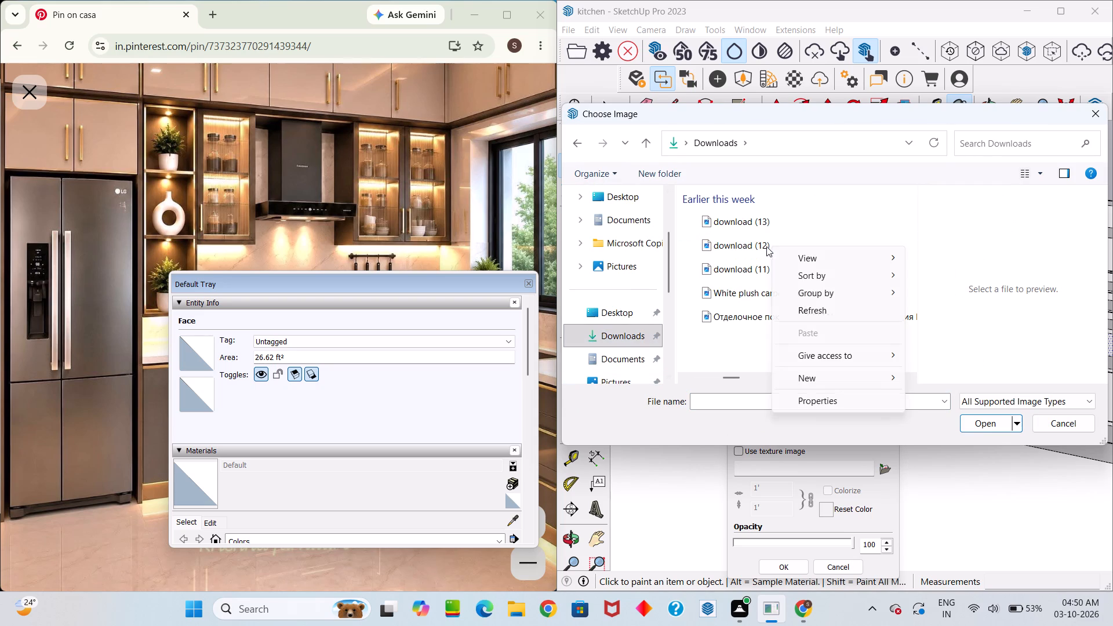
right_click(759, 244)
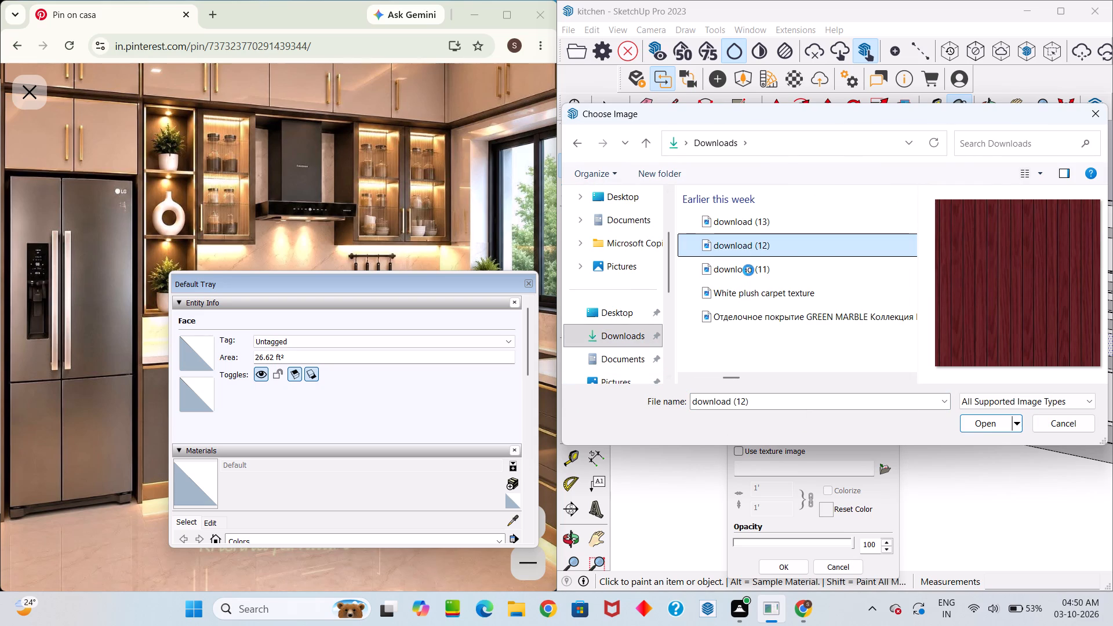
right_click(745, 268)
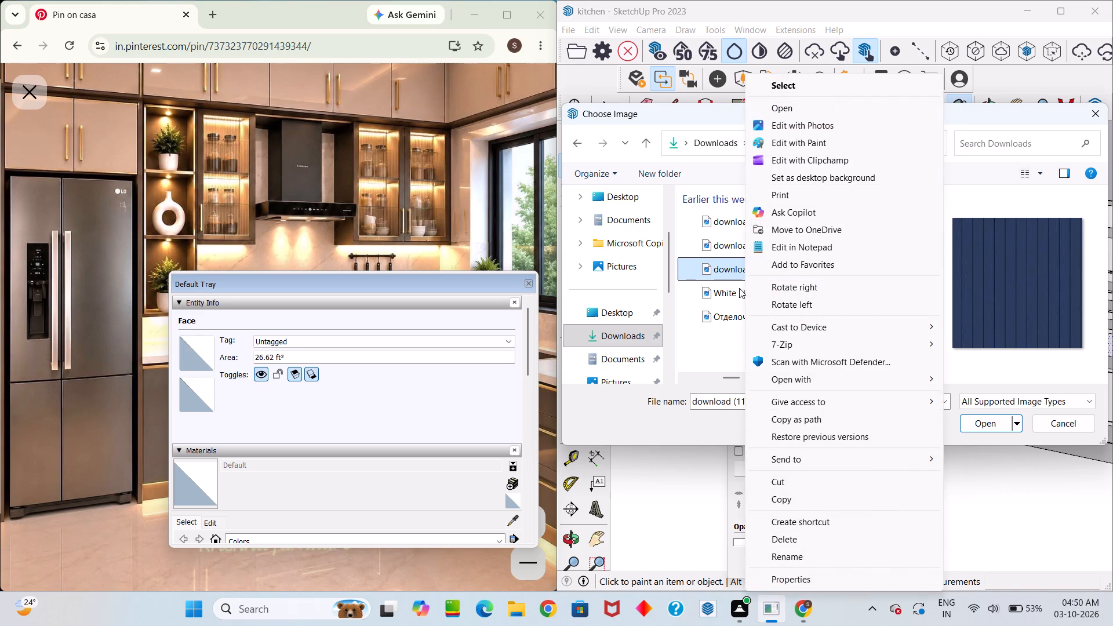
scroll(739, 286, down, 3)
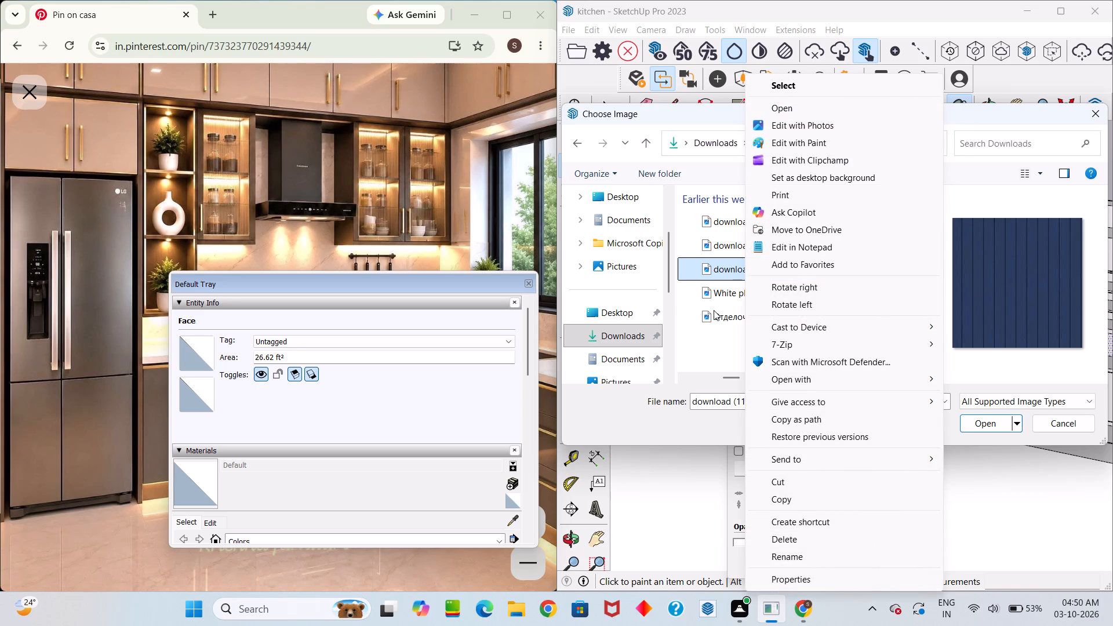
click(714, 310)
scroll(719, 302, down, 2)
right_click(728, 310)
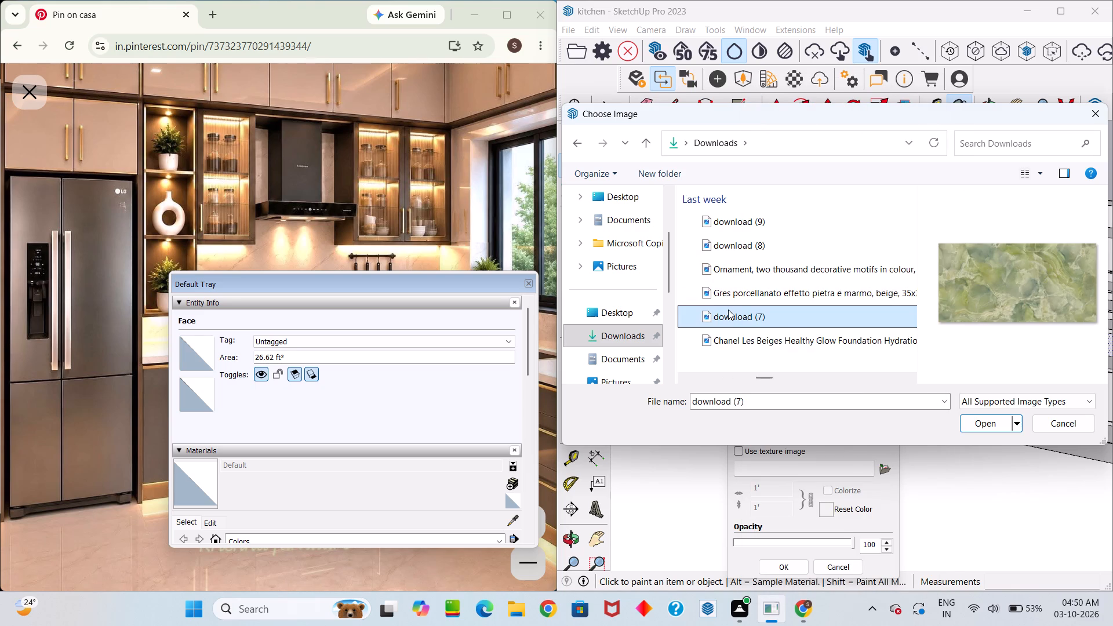
scroll(735, 327, down, 1)
right_click(719, 342)
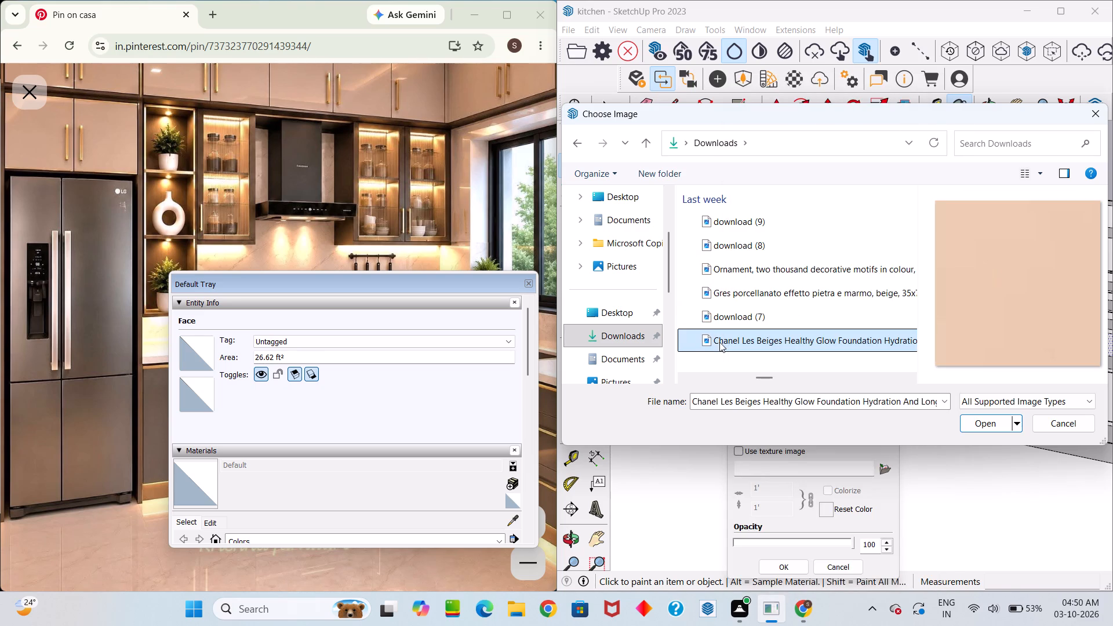
scroll(718, 334, down, 3)
middle_click(710, 318)
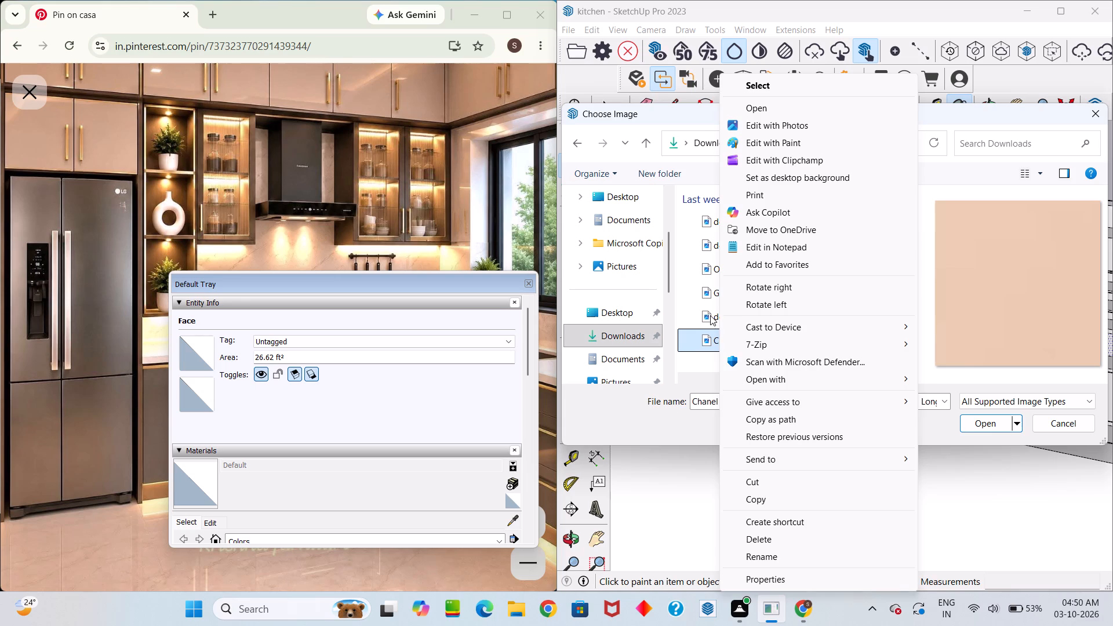
click(710, 315)
scroll(710, 315, down, 4)
right_click(711, 308)
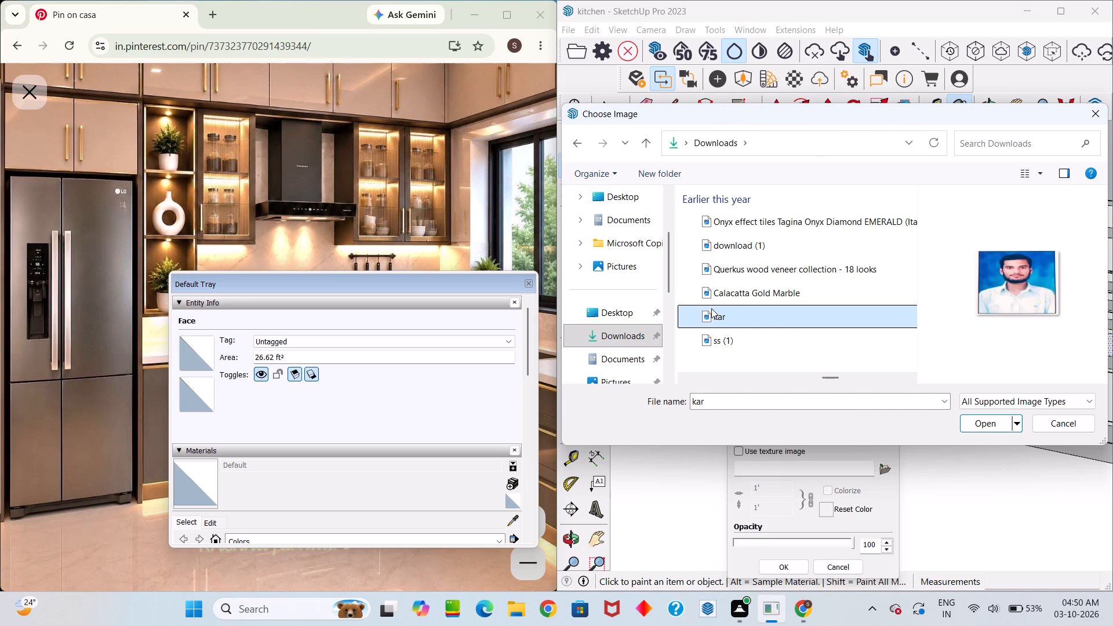
right_click(703, 336)
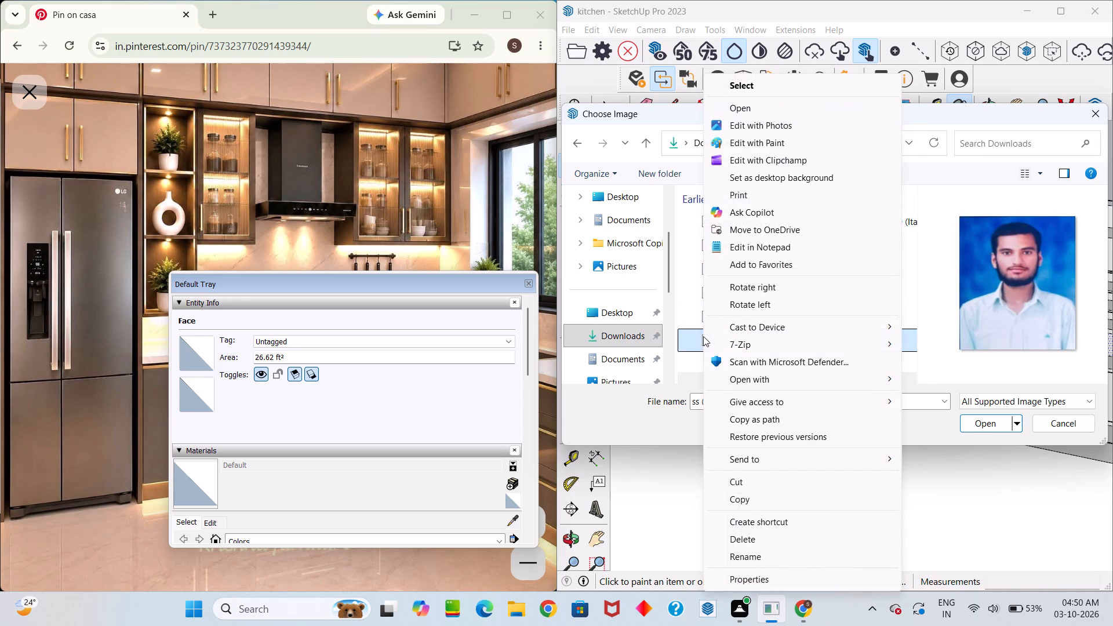
middle_click(699, 332)
click(697, 328)
Look through the older Downloads files and compare previews including TILES _ URBAN TILE, download (3) and download (2).
scroll(697, 328, down, 4)
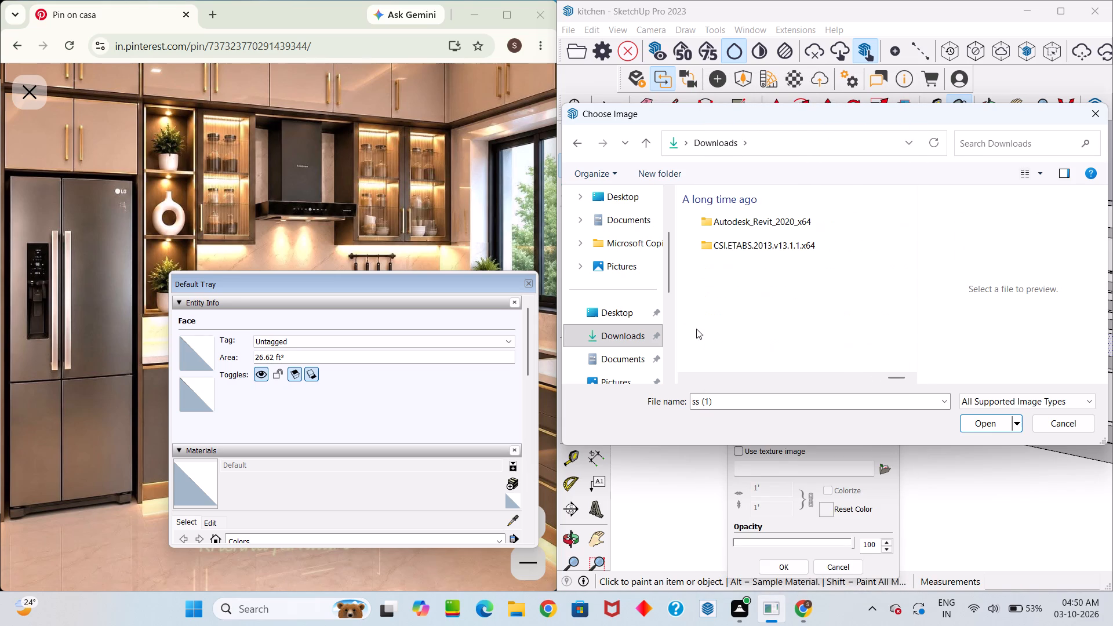
scroll(704, 321, down, 3)
scroll(705, 311, up, 2)
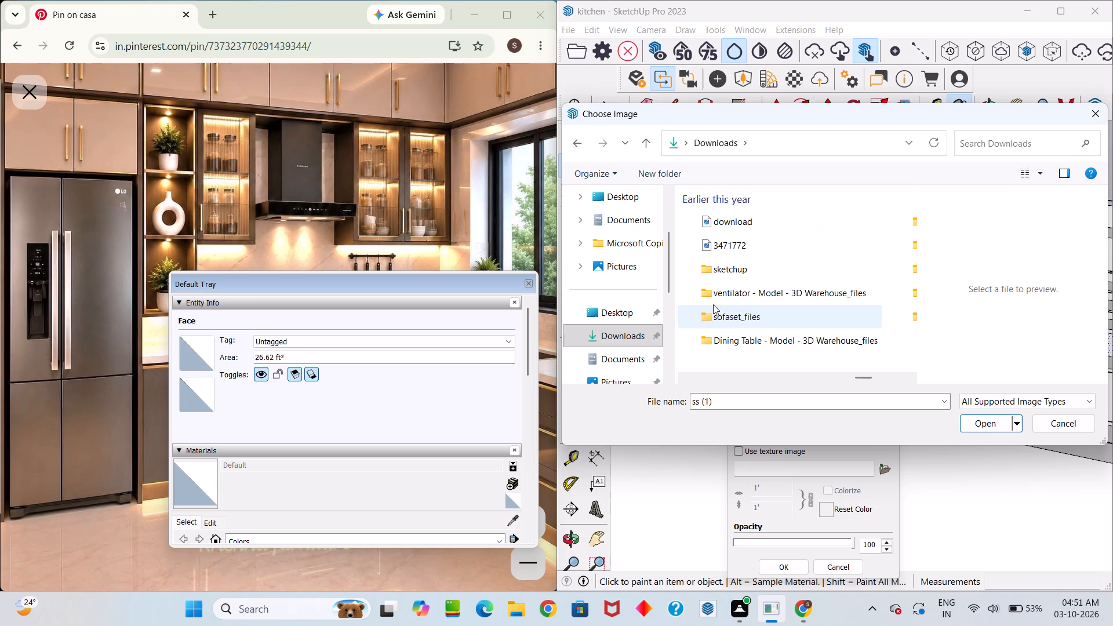
scroll(721, 292, up, 1)
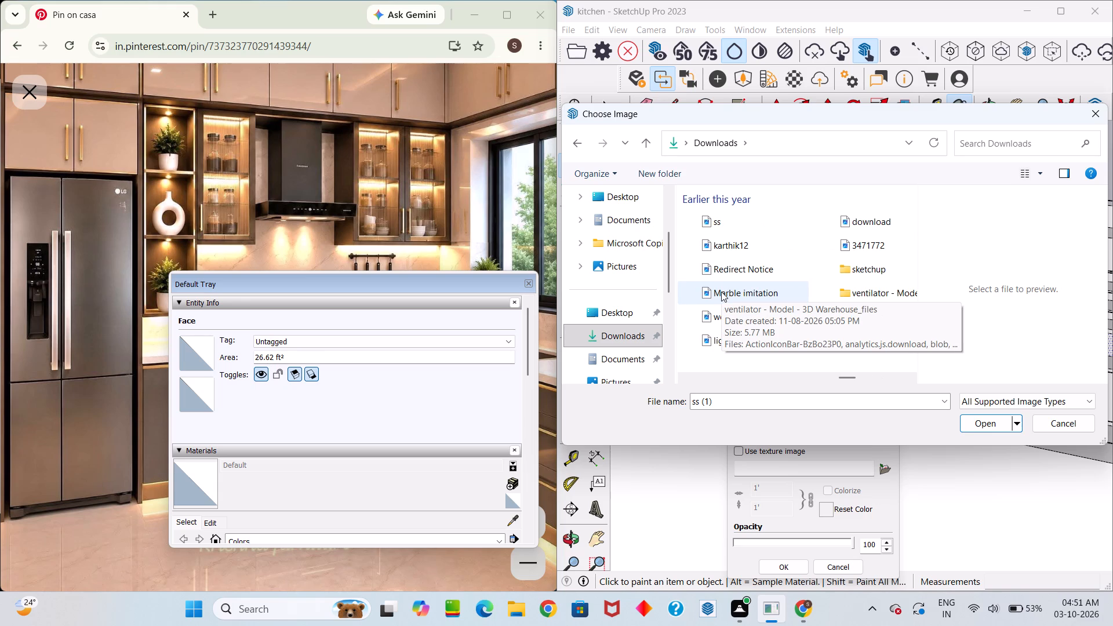
right_click(865, 231)
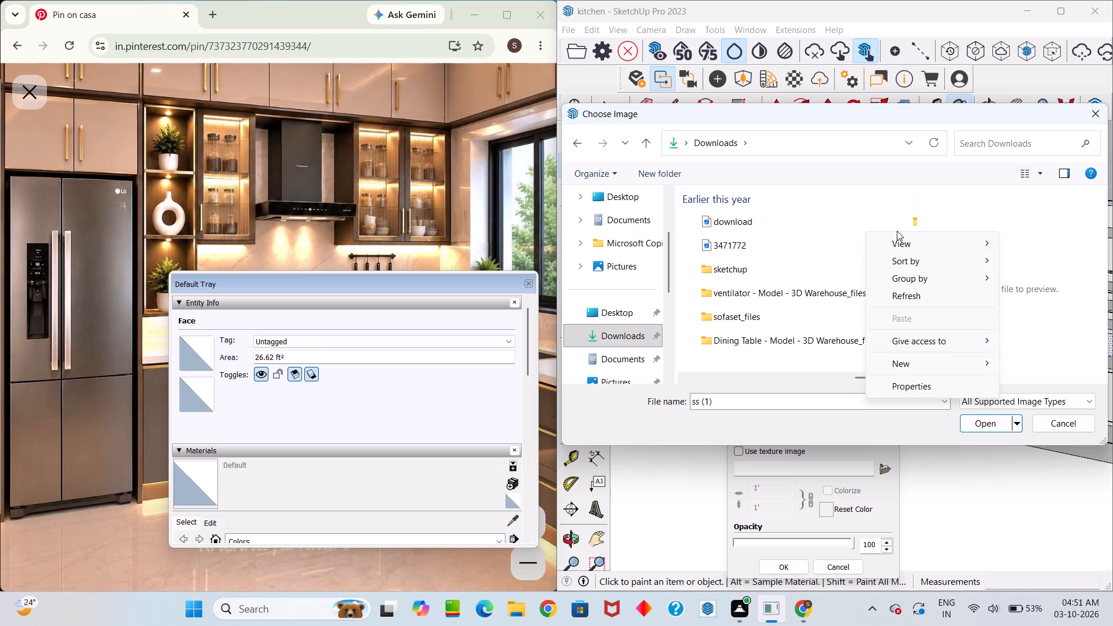
right_click(897, 231)
scroll(798, 235, up, 6)
middle_click(796, 241)
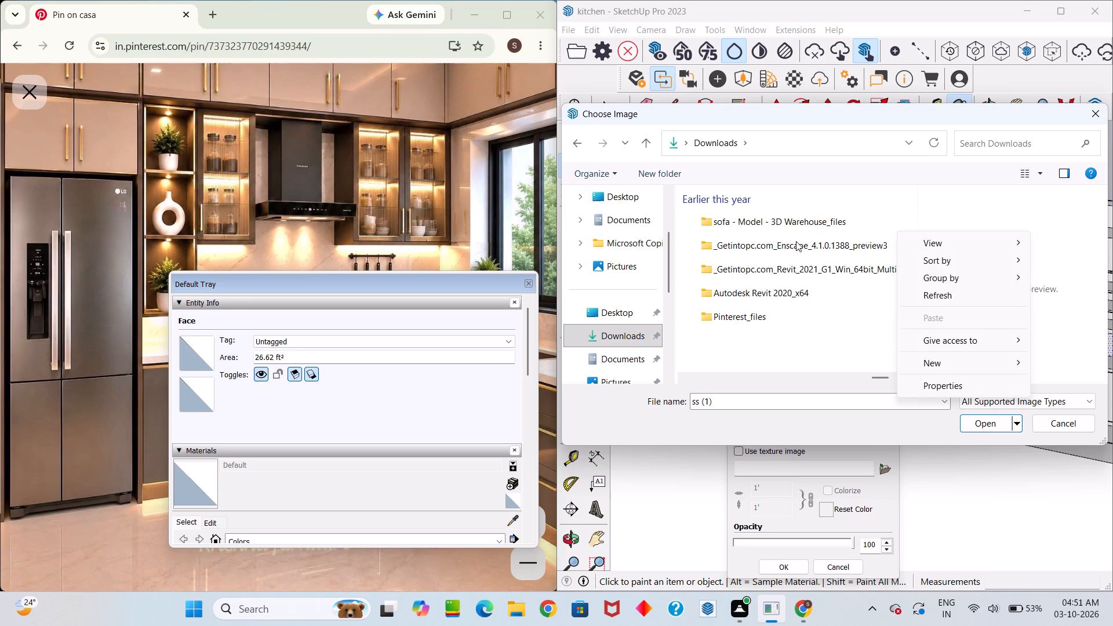
click(794, 238)
scroll(789, 245, up, 4)
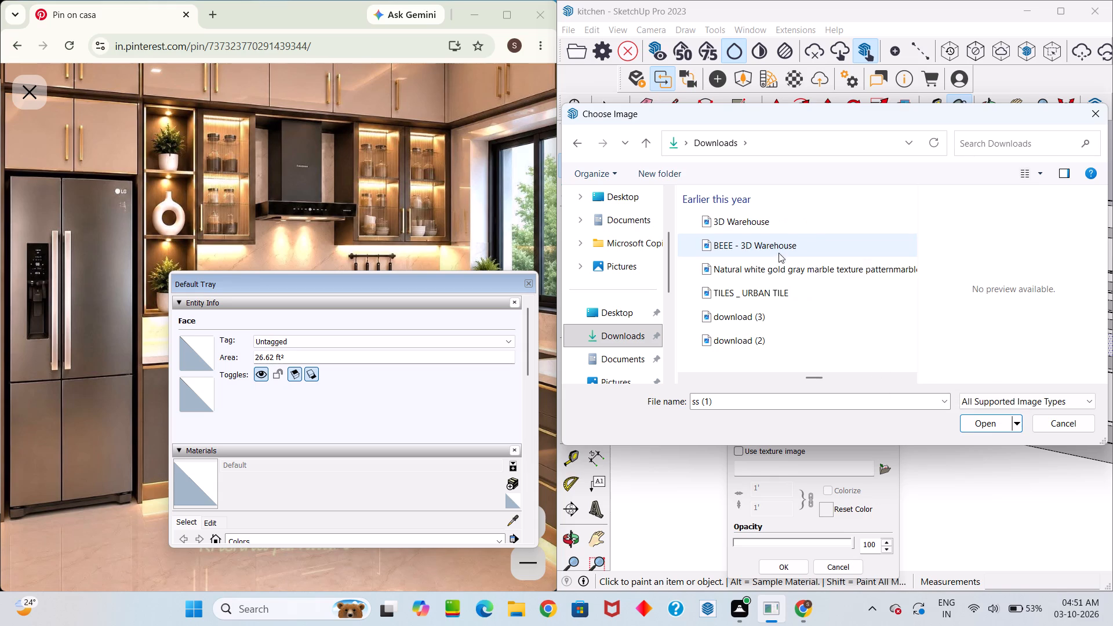
right_click(765, 290)
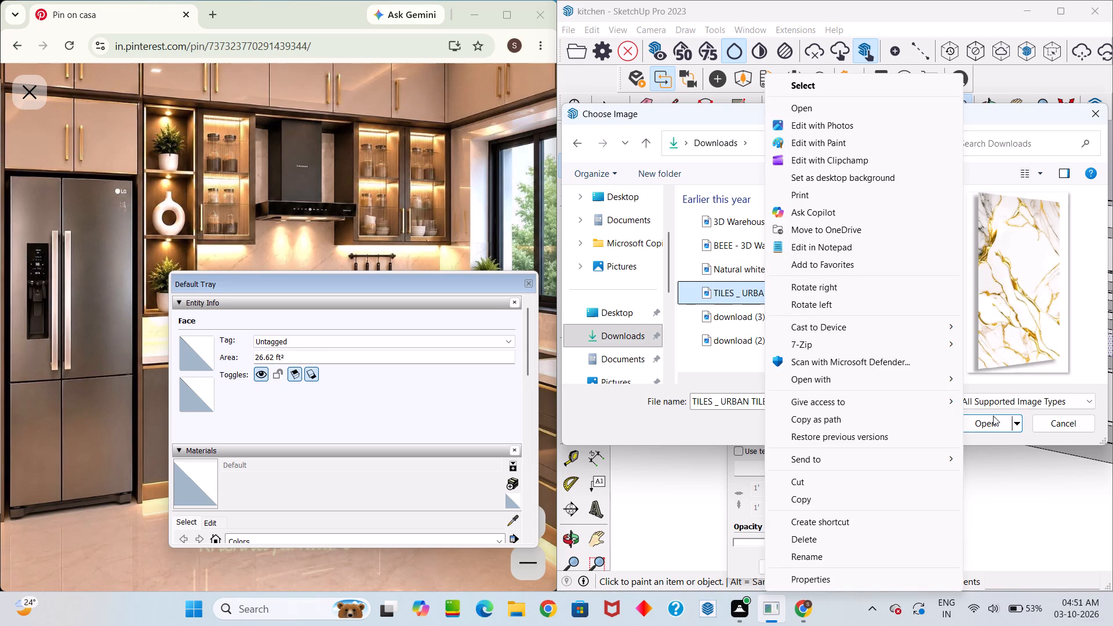
right_click(740, 273)
right_click(732, 317)
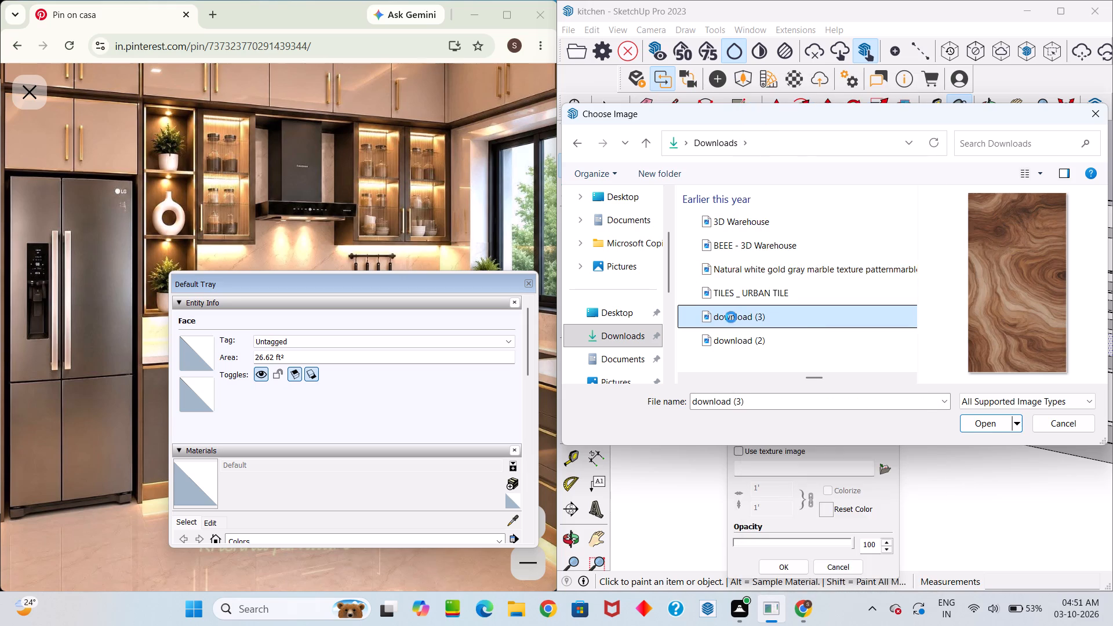
right_click(715, 332)
right_click(710, 340)
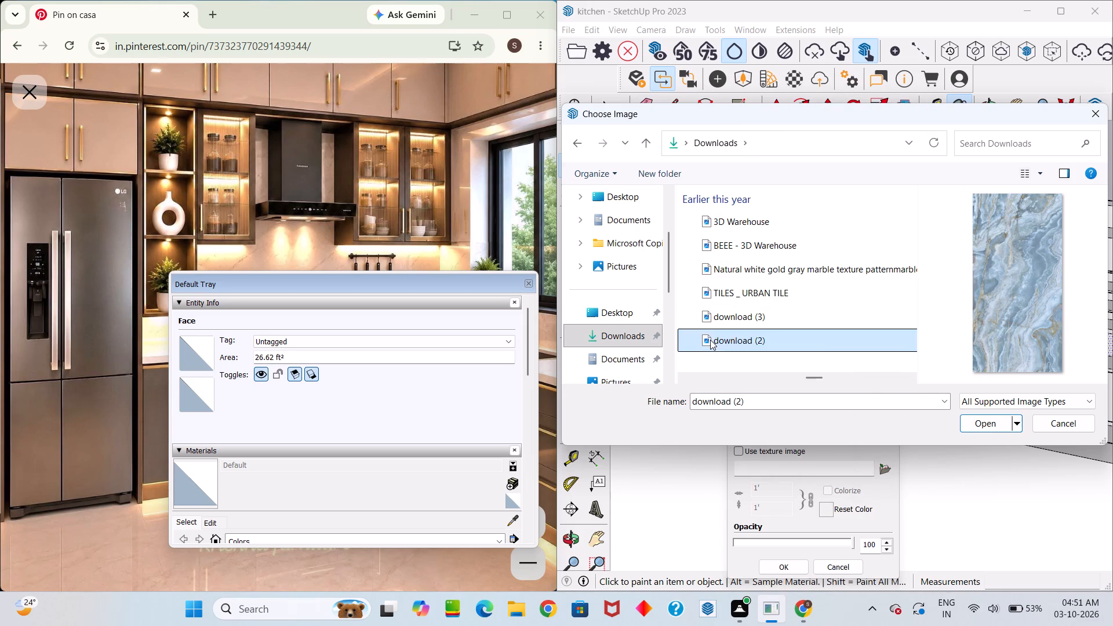
right_click(700, 267)
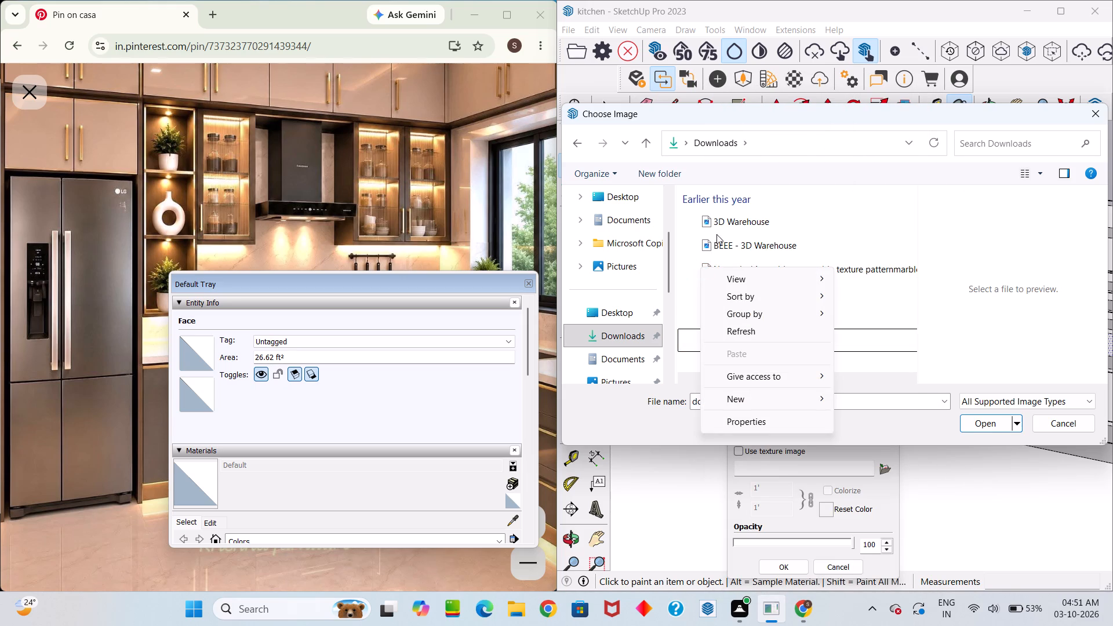
right_click(718, 241)
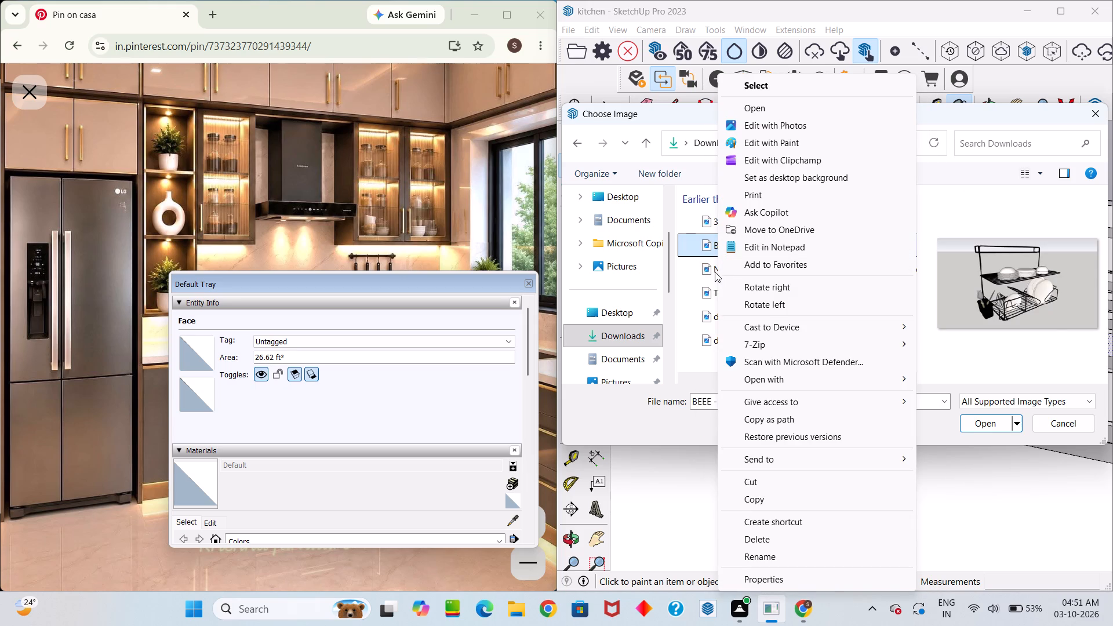
Load the Natural white gold gray marble texture image from Downloads into the new material.
right_click(712, 270)
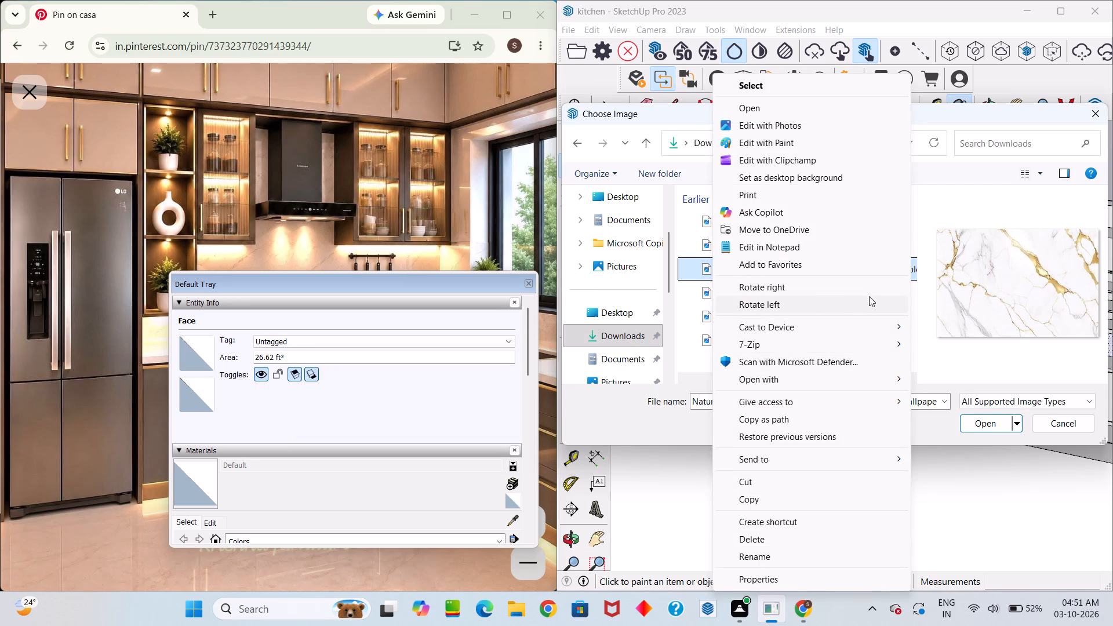
click(995, 283)
click(988, 424)
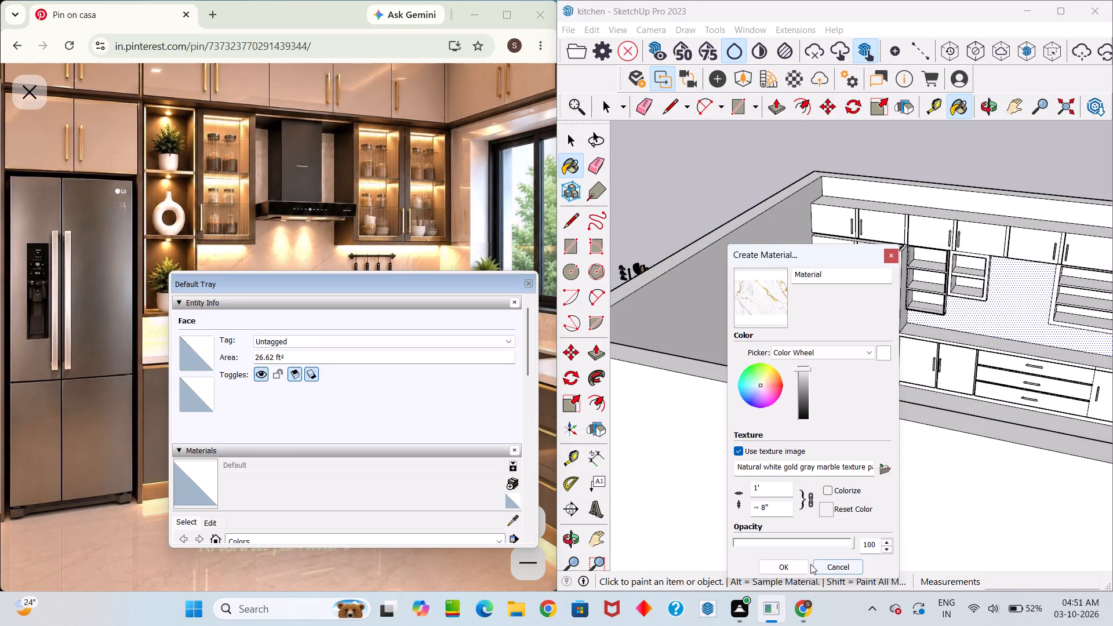
Create the marble material with its loaded texture and paint the backsplash face behind the open shelves with it.
click(789, 569)
scroll(761, 323, up, 4)
scroll(746, 325, down, 4)
scroll(290, 365, down, 4)
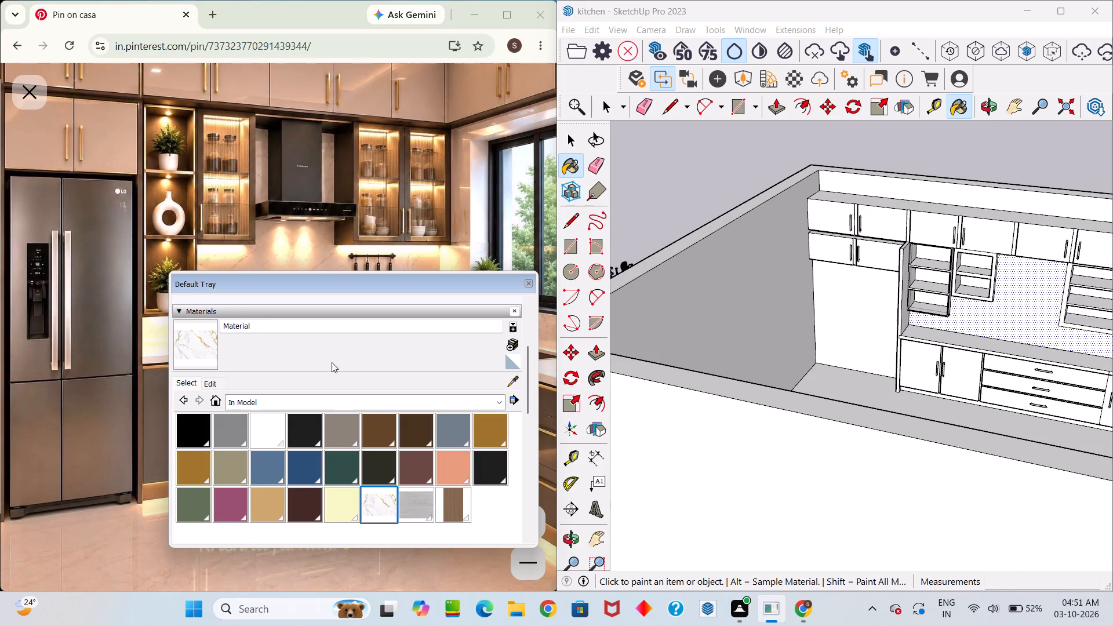
scroll(1013, 311, up, 3)
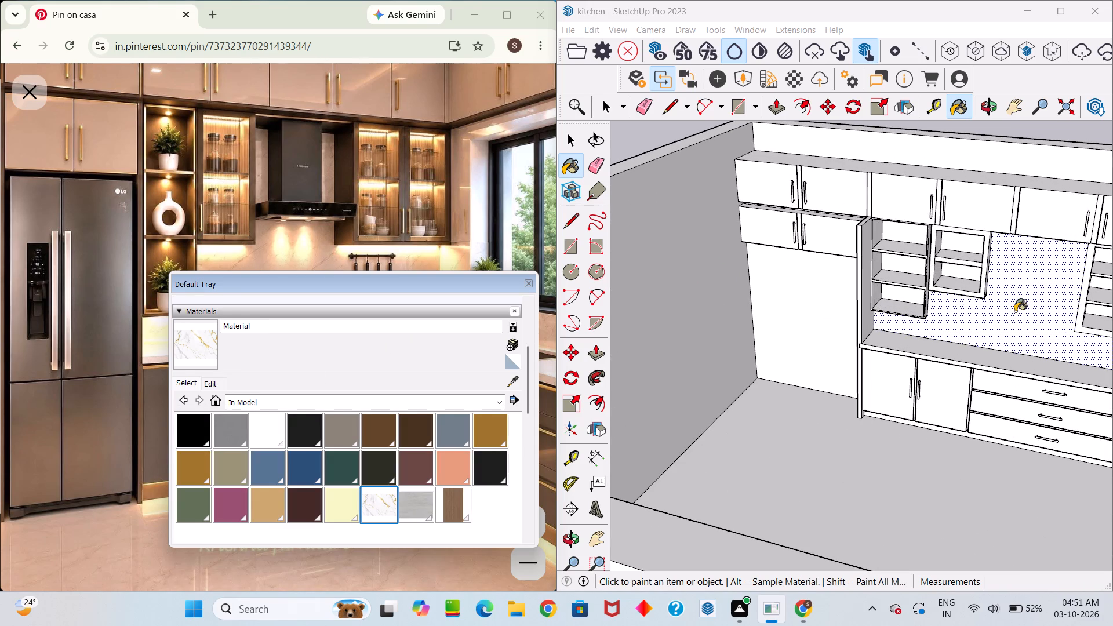
click(1025, 298)
Paint the wall face around the window, above the adjoining counter, with the same marble material.
scroll(1024, 300, down, 6)
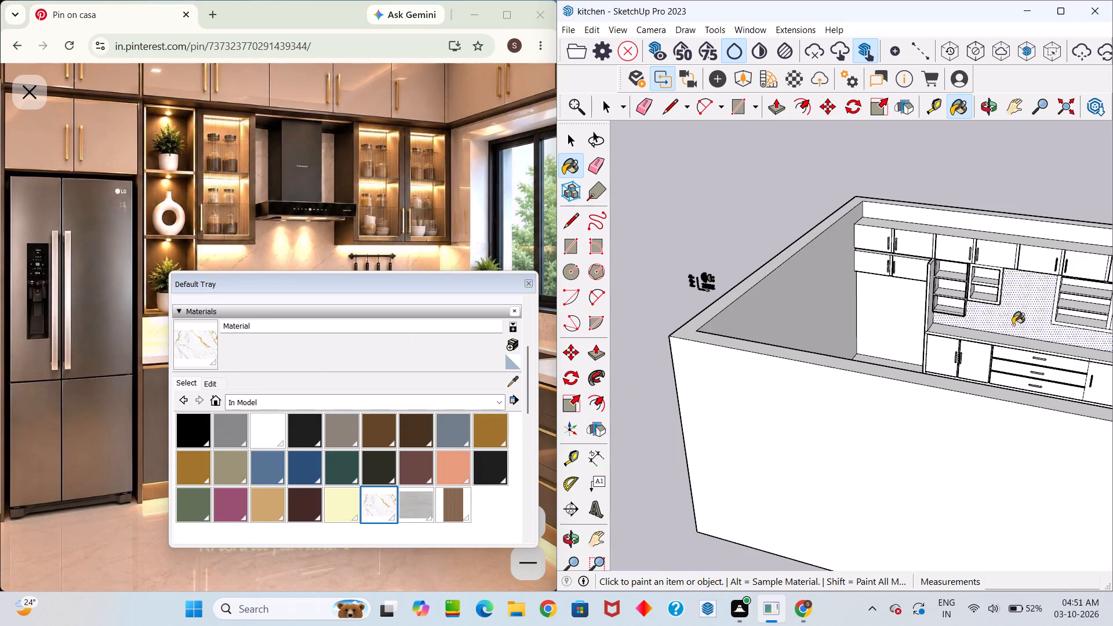
middle_drag(1020, 314, 848, 272)
drag(1020, 314, 848, 272)
middle_drag(870, 294, 984, 327)
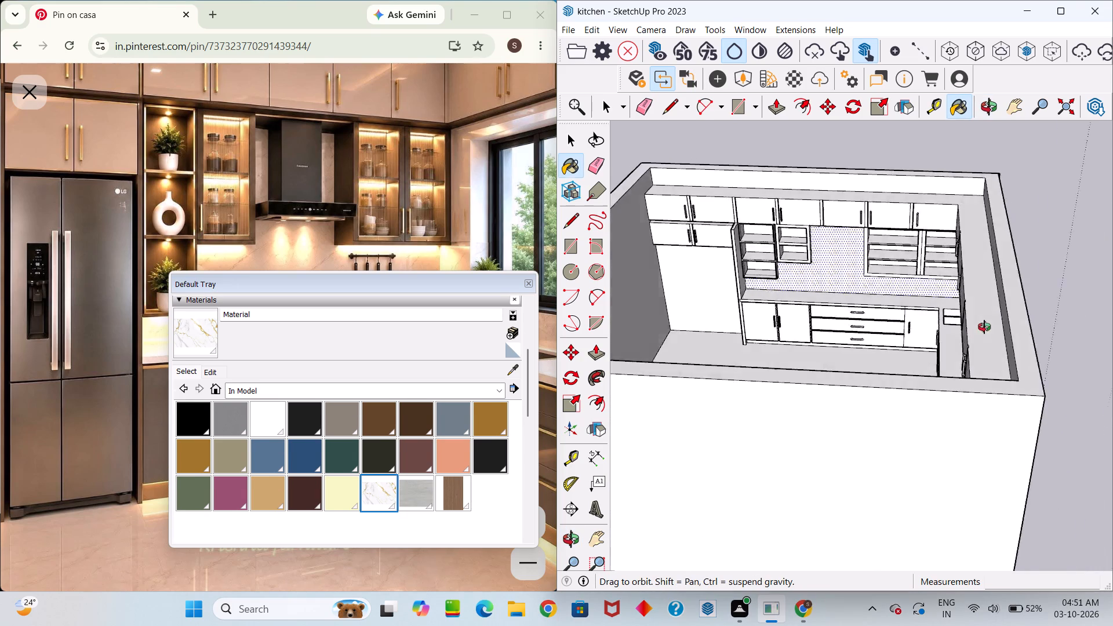
middle_drag(984, 327, 1112, 336)
scroll(1038, 318, up, 5)
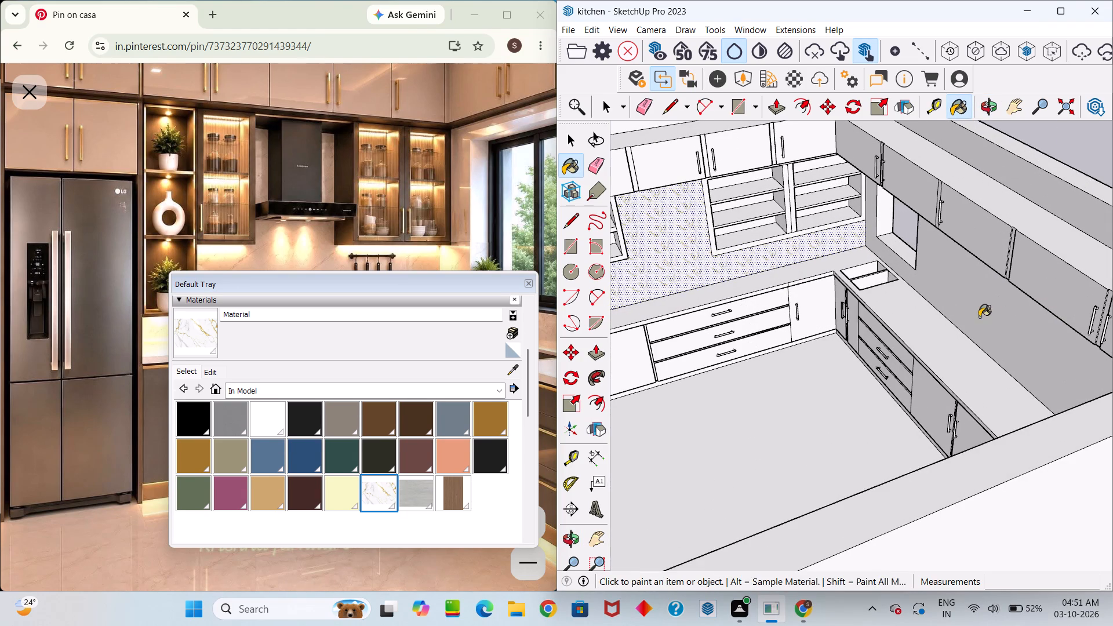
middle_drag(972, 322, 1112, 337)
key(space)
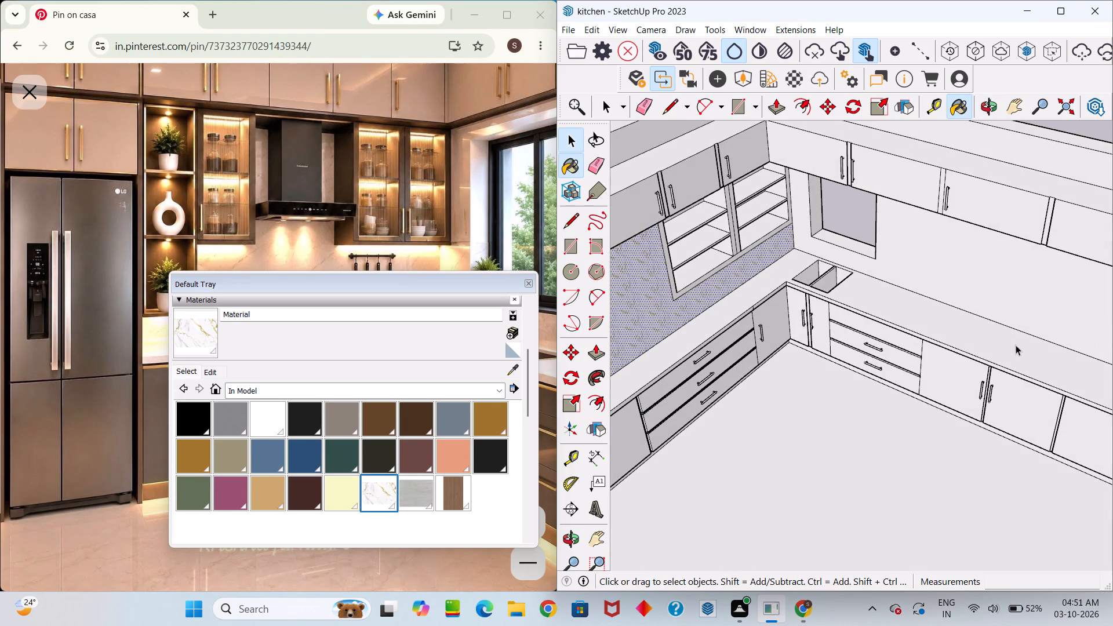
click(1025, 293)
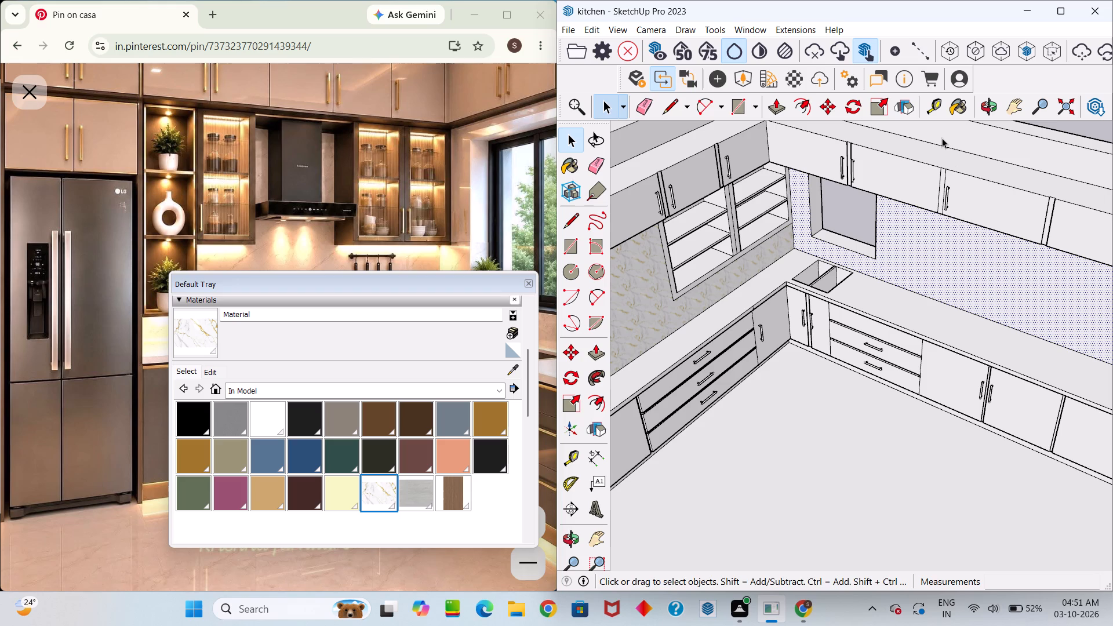
click(954, 102)
click(970, 270)
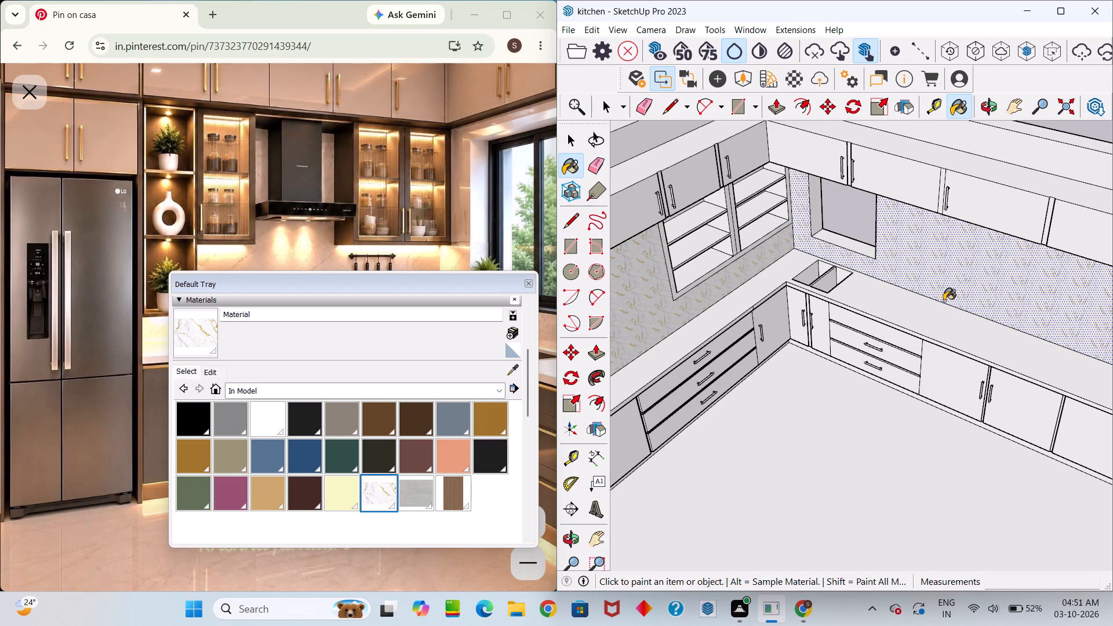
Apply V-Ray Tri-Planar Projection (Fit) to the marble on the window wall.
right_click(980, 291)
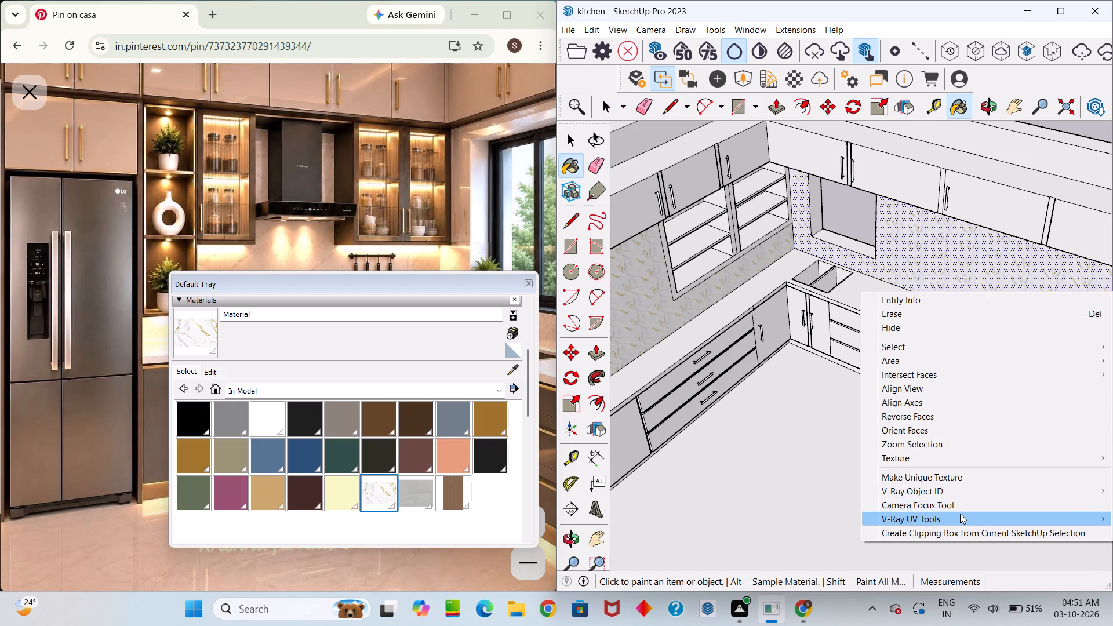
click(960, 516)
click(890, 512)
click(849, 527)
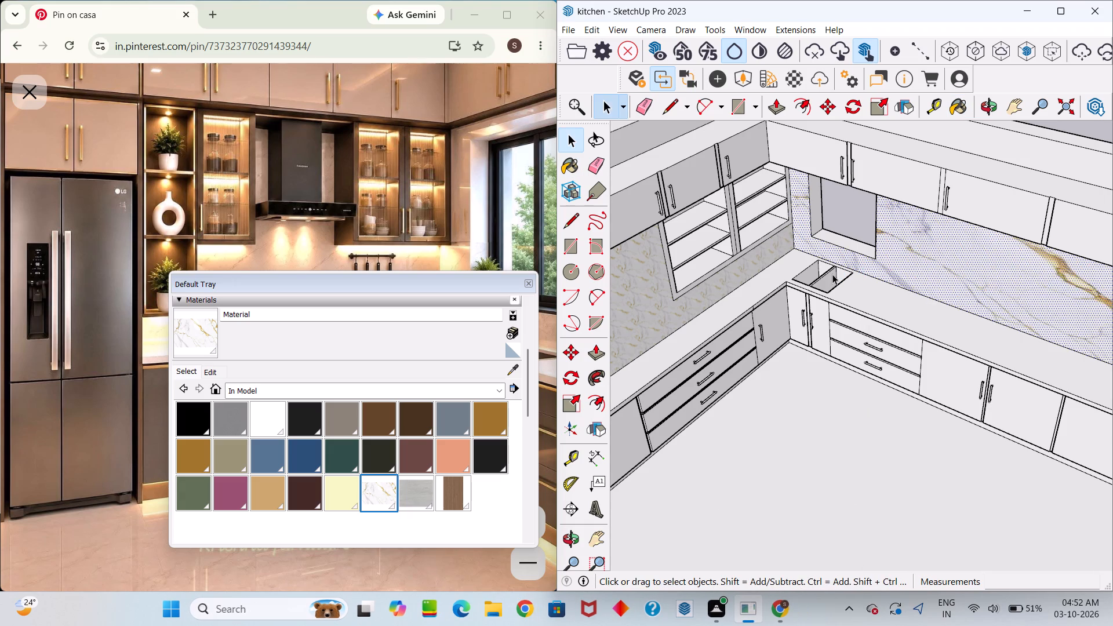
Apply V-Ray Tri-Planar Projection (Fit) to the marble backsplash face behind the open shelves.
click(657, 308)
right_click(657, 309)
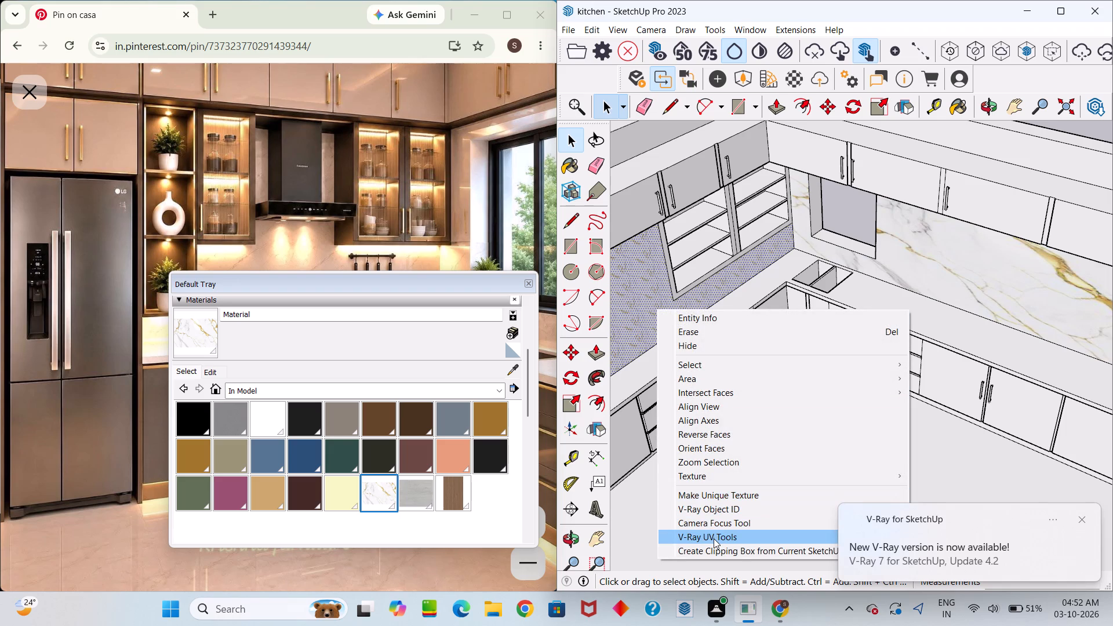
click(714, 538)
click(808, 541)
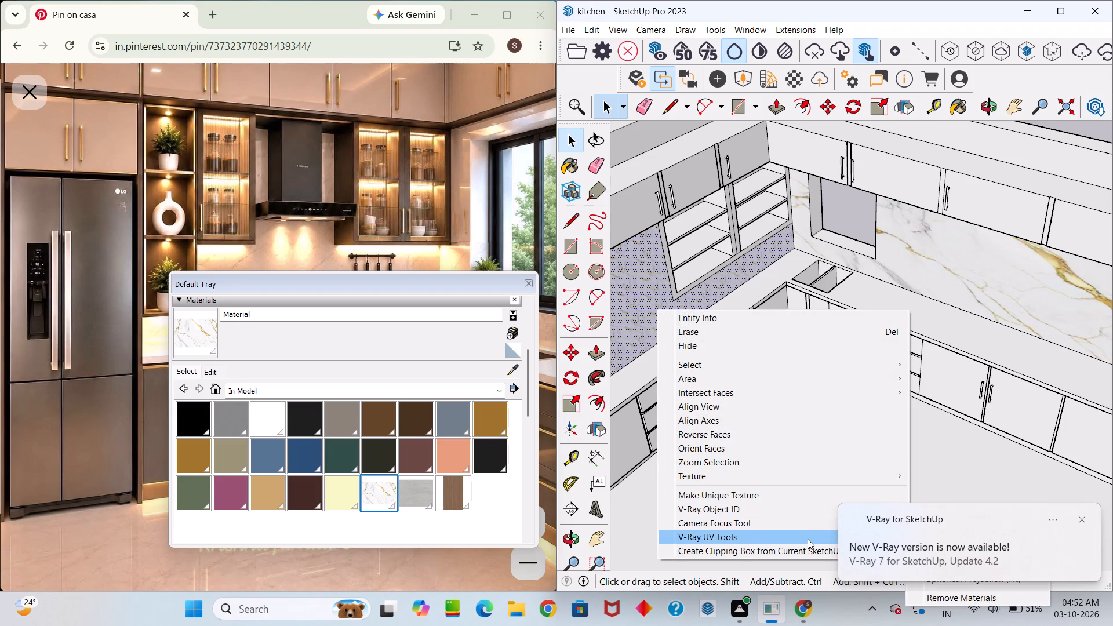
click(808, 540)
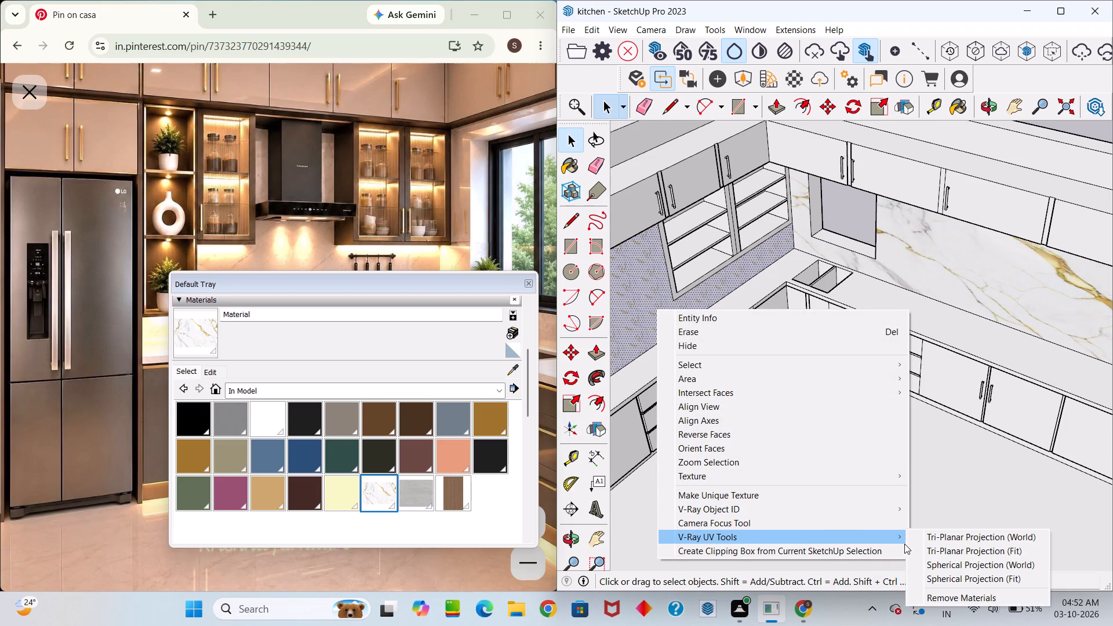
click(944, 552)
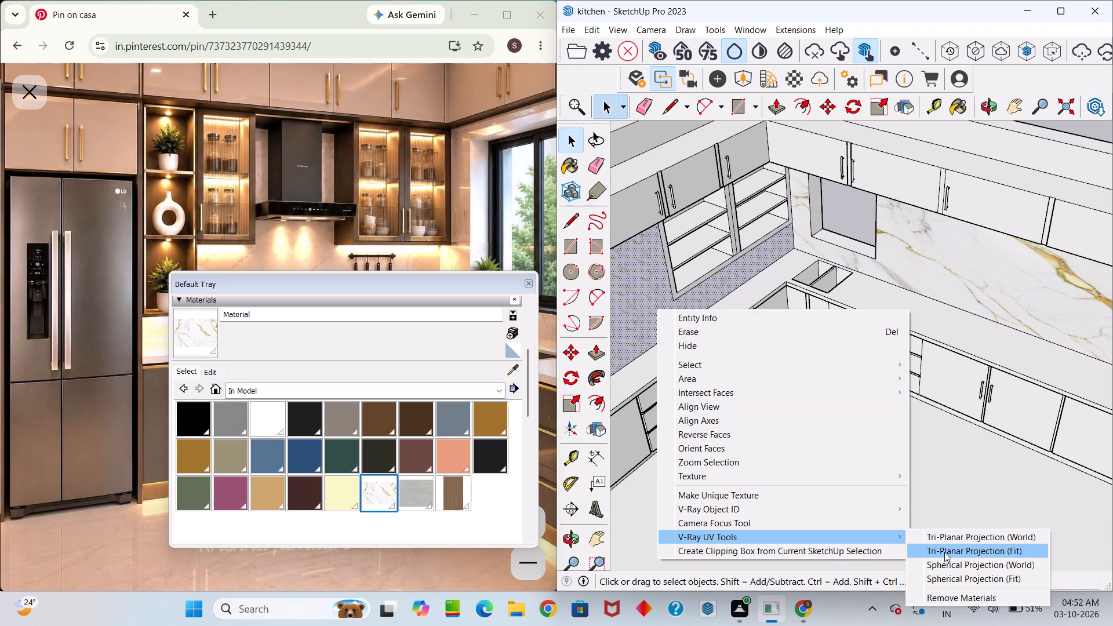
Paint the kitchen floor face with the white-gold marble material.
middle_drag(923, 503, 729, 532)
scroll(765, 480, down, 3)
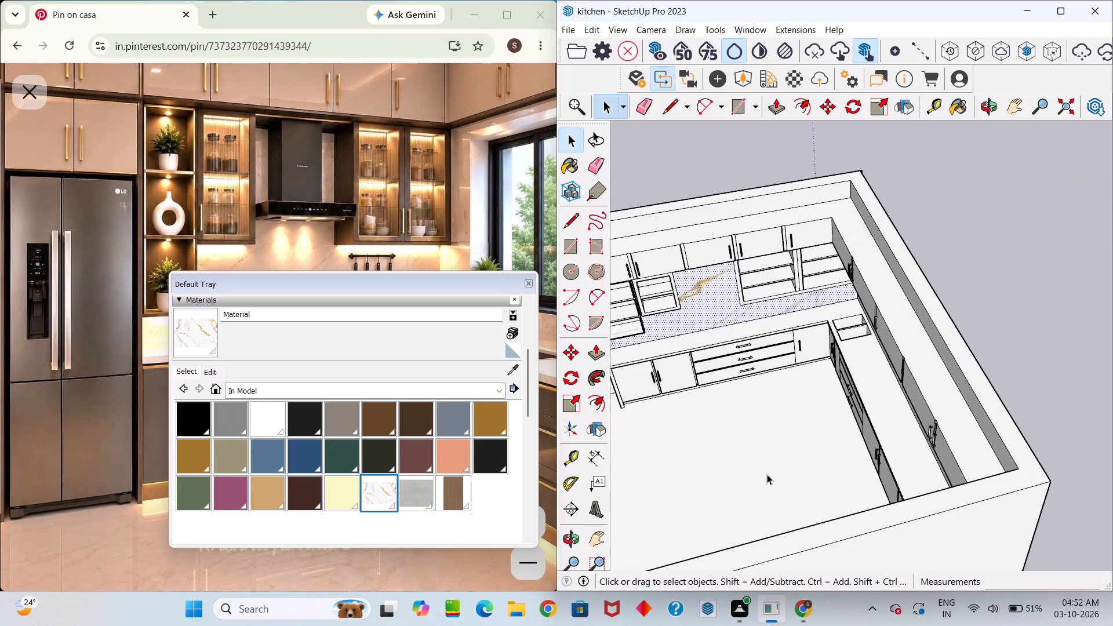
scroll(767, 474, down, 1)
key(space)
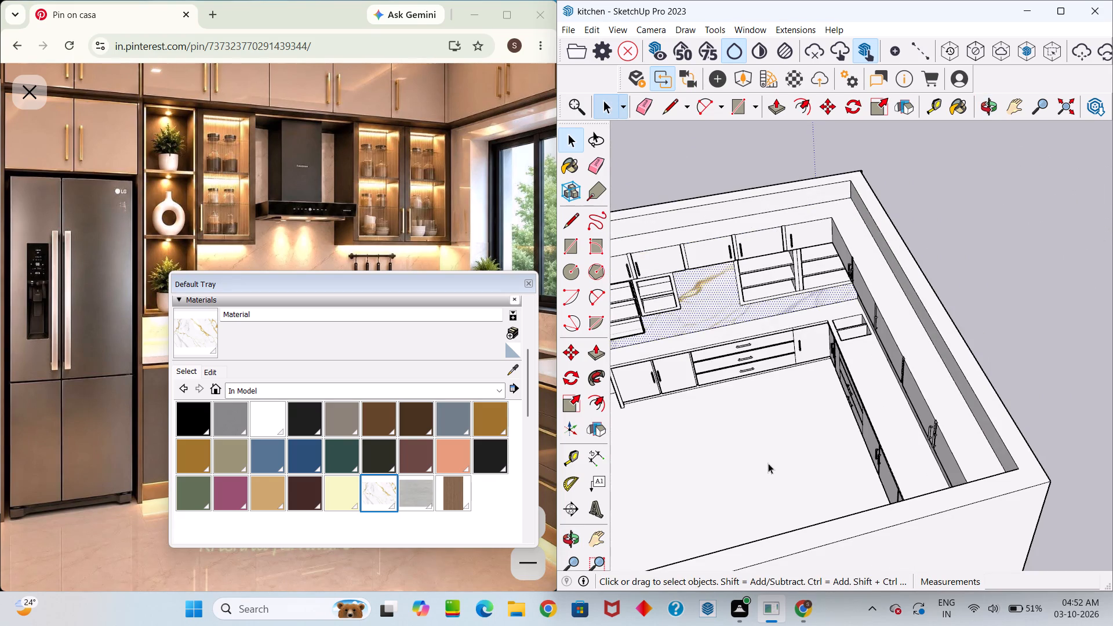
click(768, 463)
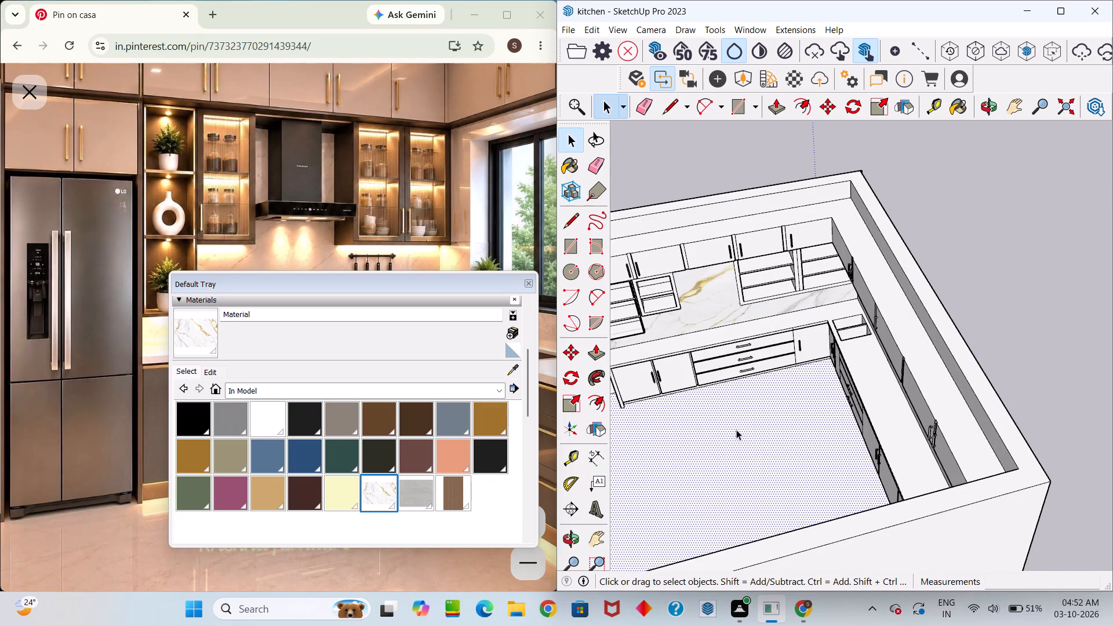
middle_drag(722, 441, 805, 440)
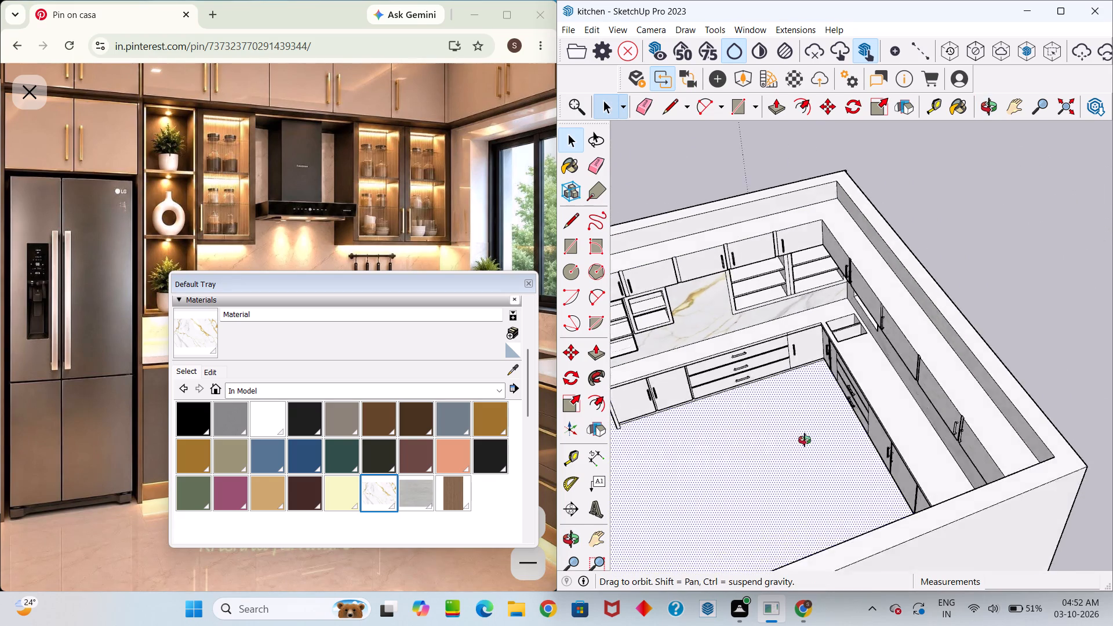
middle_drag(805, 440, 809, 447)
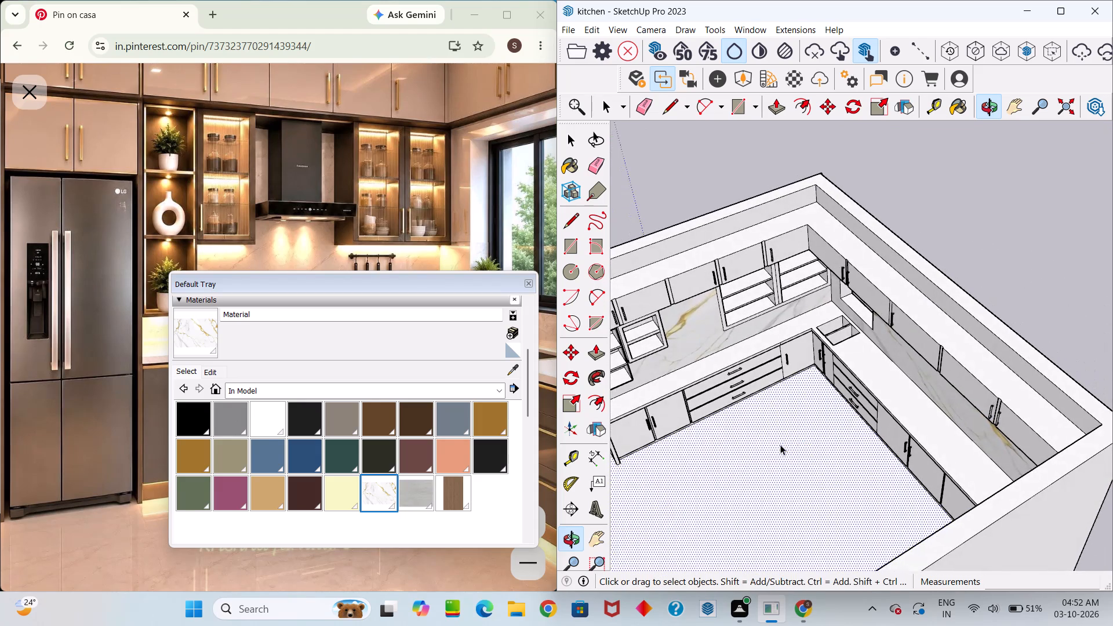
double_click(206, 347)
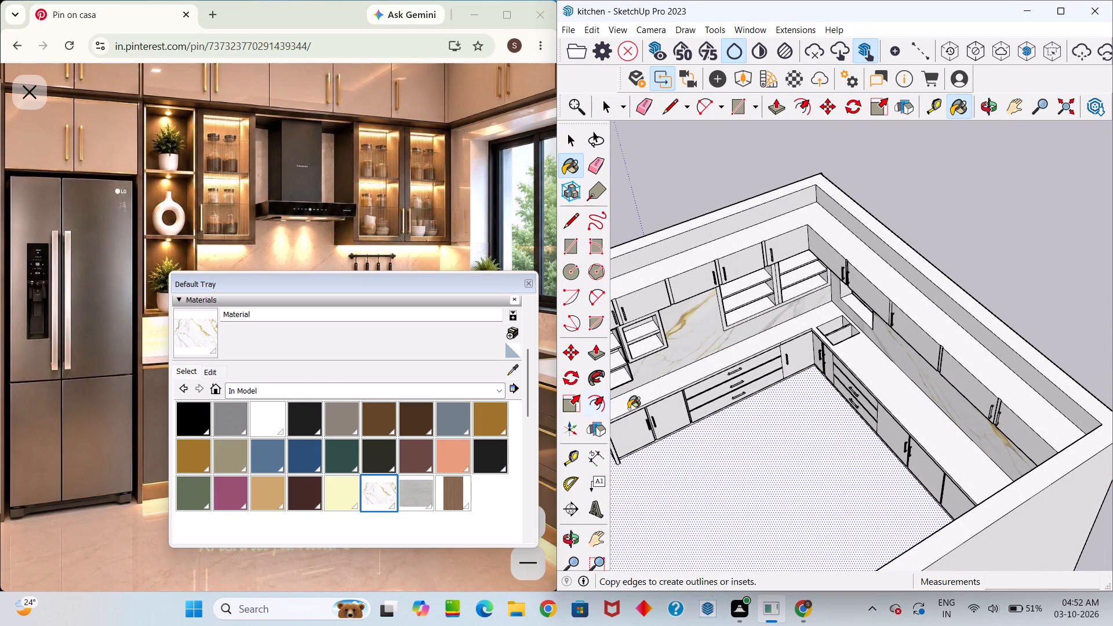
click(810, 447)
Apply V-Ray Tri-Planar Projection (Fit) to the marble floor and clear the selection.
right_click(810, 443)
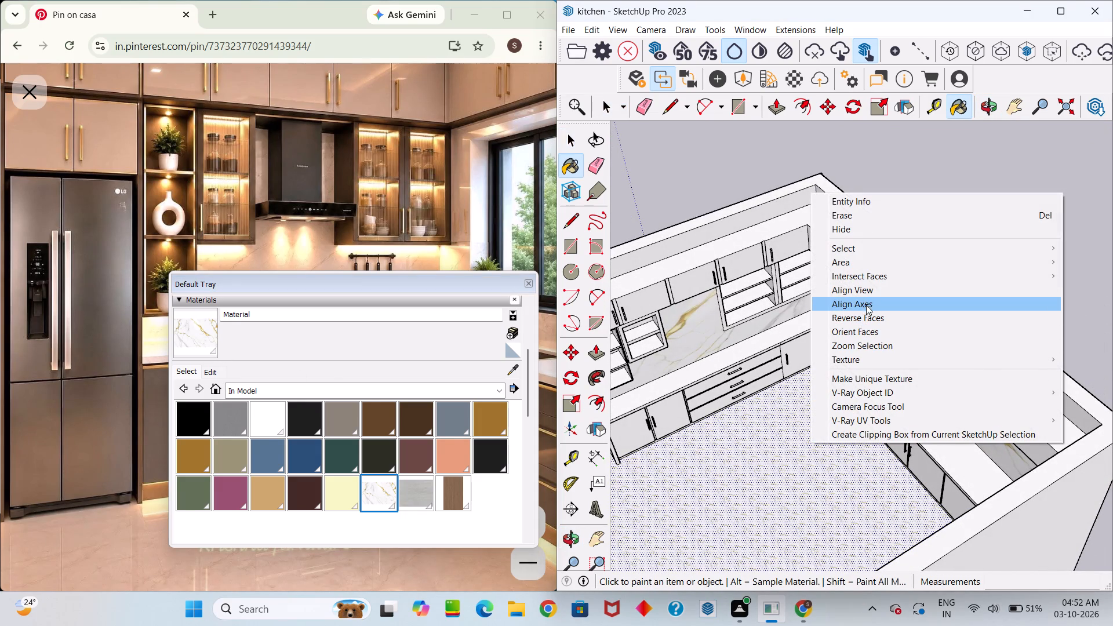
click(876, 392)
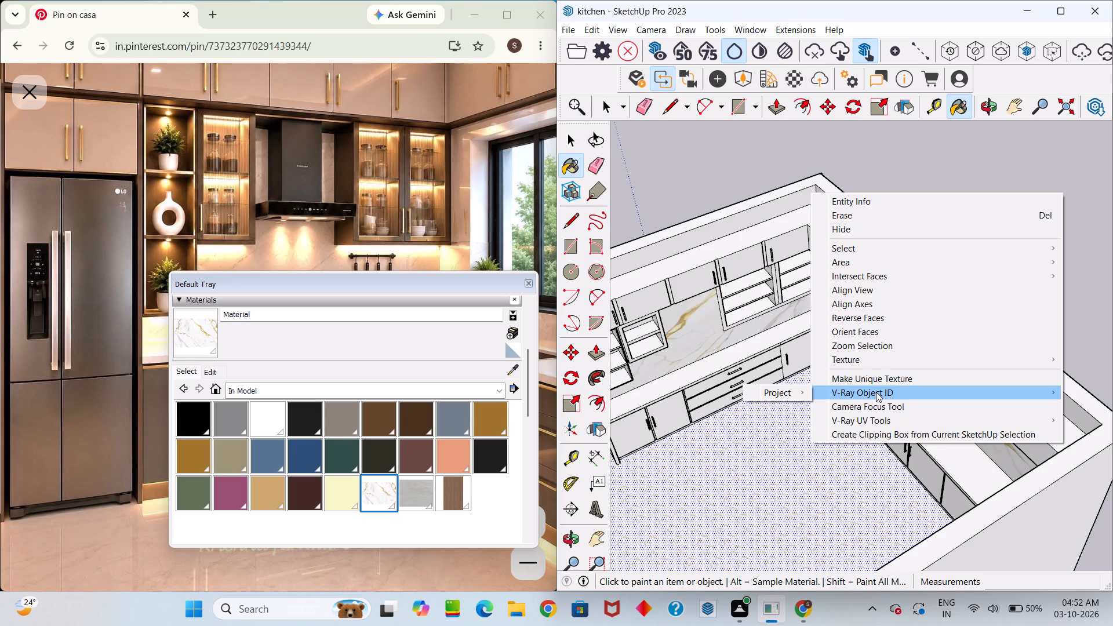
click(869, 418)
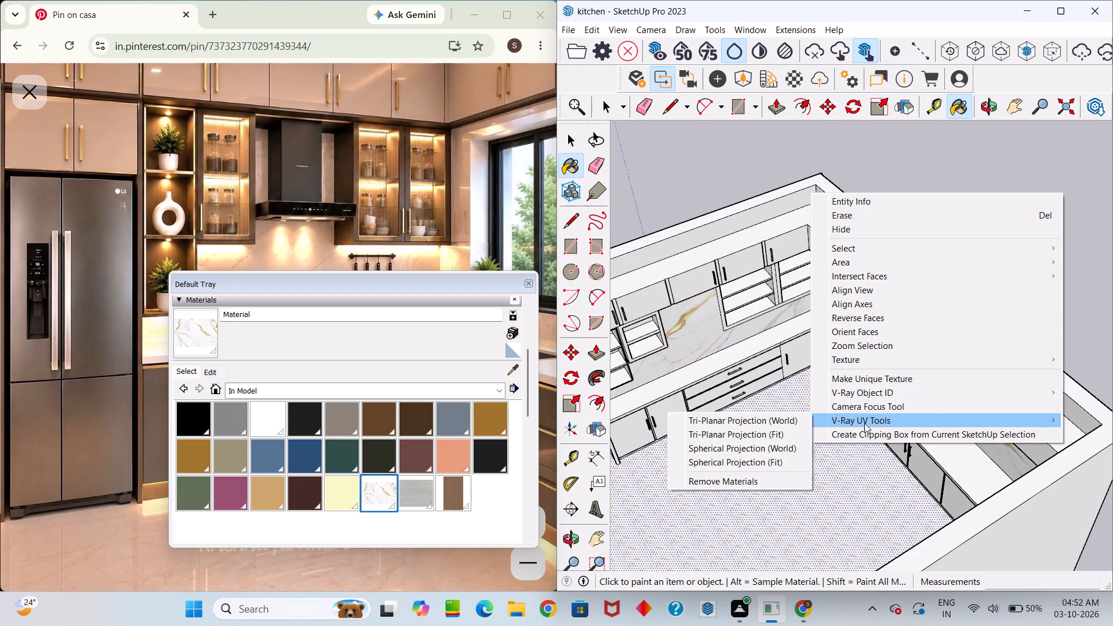
click(838, 421)
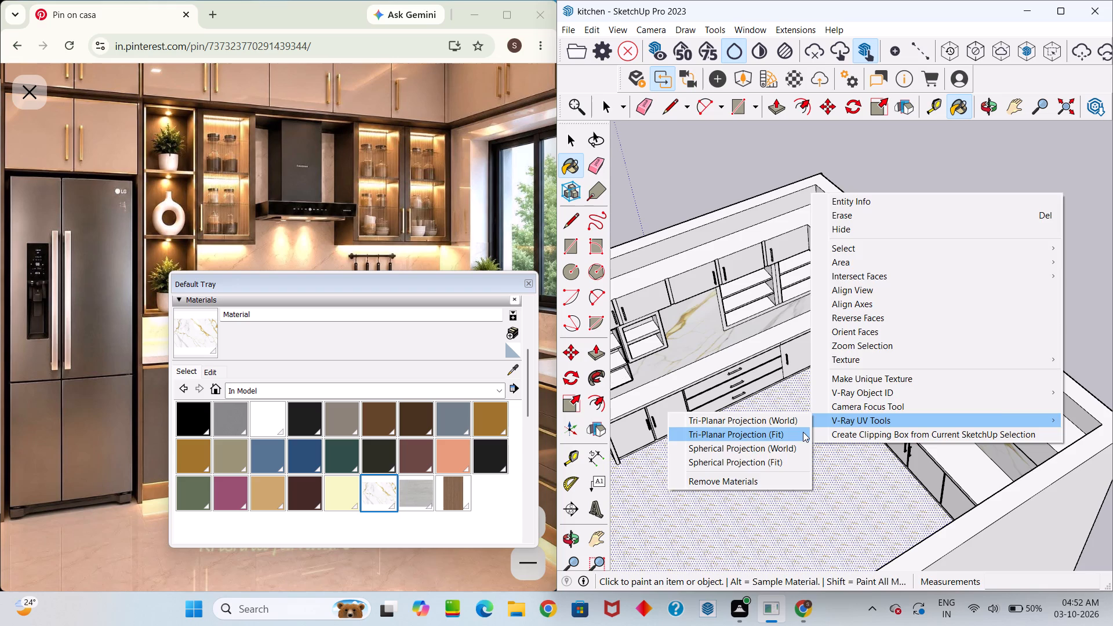
click(803, 432)
scroll(867, 391, down, 5)
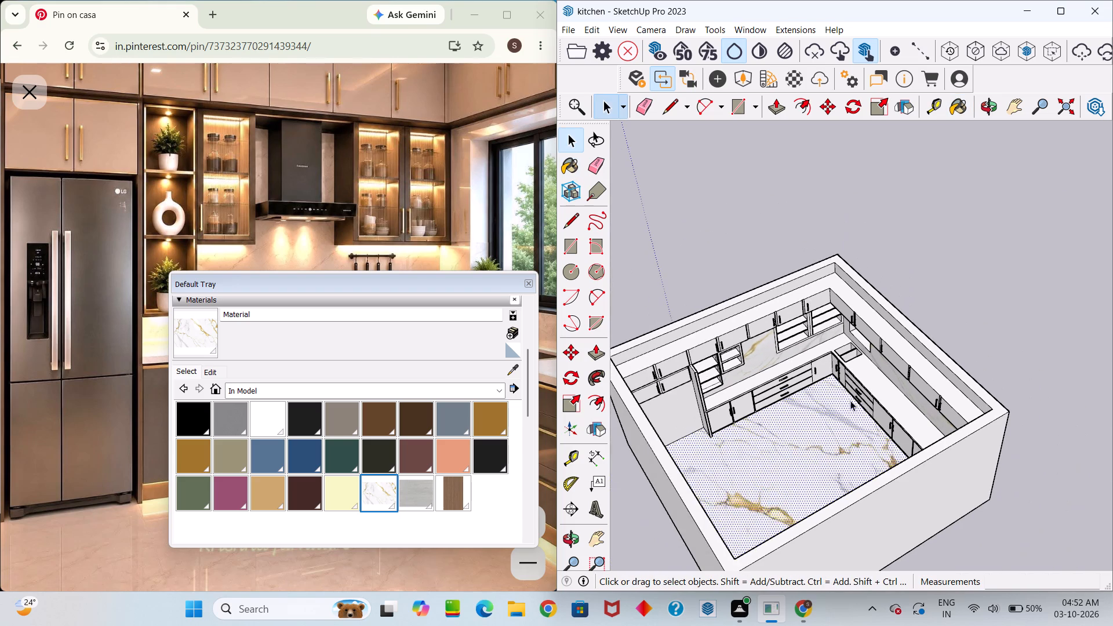
click(945, 298)
Examine the marble on the floor and both backsplash walls from several angles and distances.
scroll(792, 461, up, 4)
middle_drag(819, 448, 656, 436)
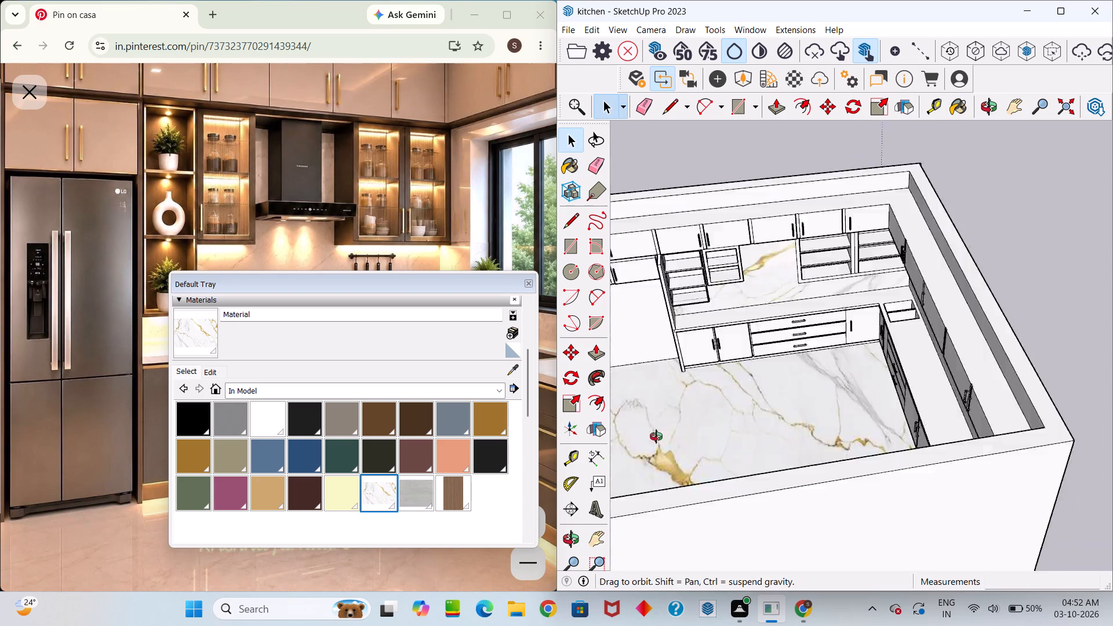
middle_drag(656, 436, 894, 450)
scroll(893, 450, up, 7)
scroll(892, 437, down, 1)
middle_drag(895, 445, 831, 493)
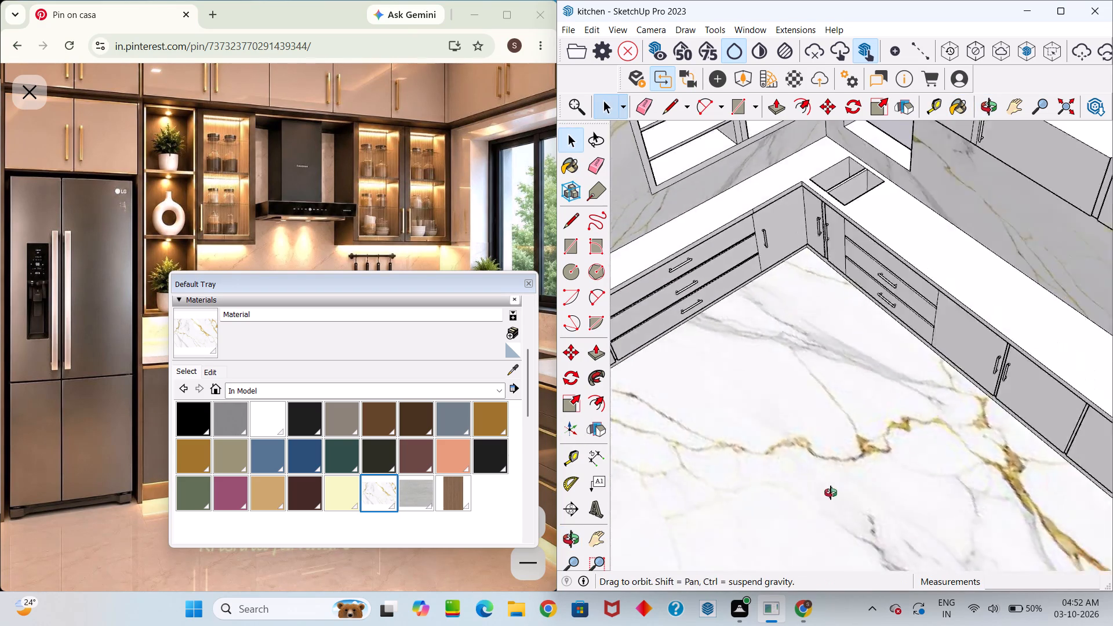
middle_drag(831, 493, 723, 481)
scroll(739, 479, down, 11)
middle_drag(704, 426, 765, 397)
drag(726, 419, 765, 397)
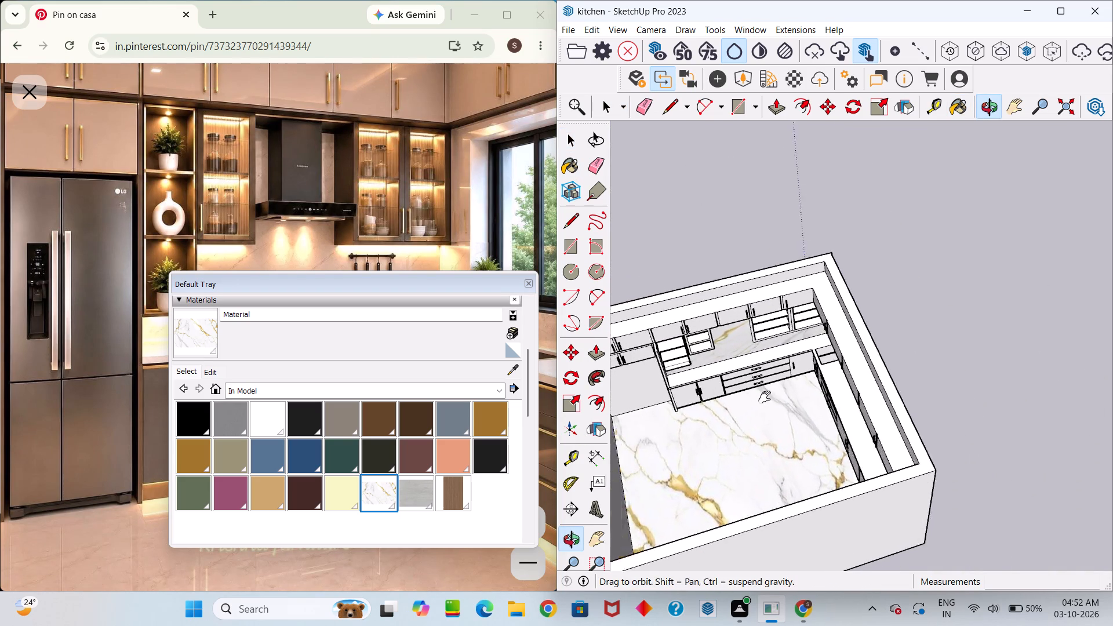
middle_drag(765, 397, 864, 339)
drag(765, 397, 864, 339)
scroll(1097, 354, up, 4)
middle_drag(861, 363, 893, 345)
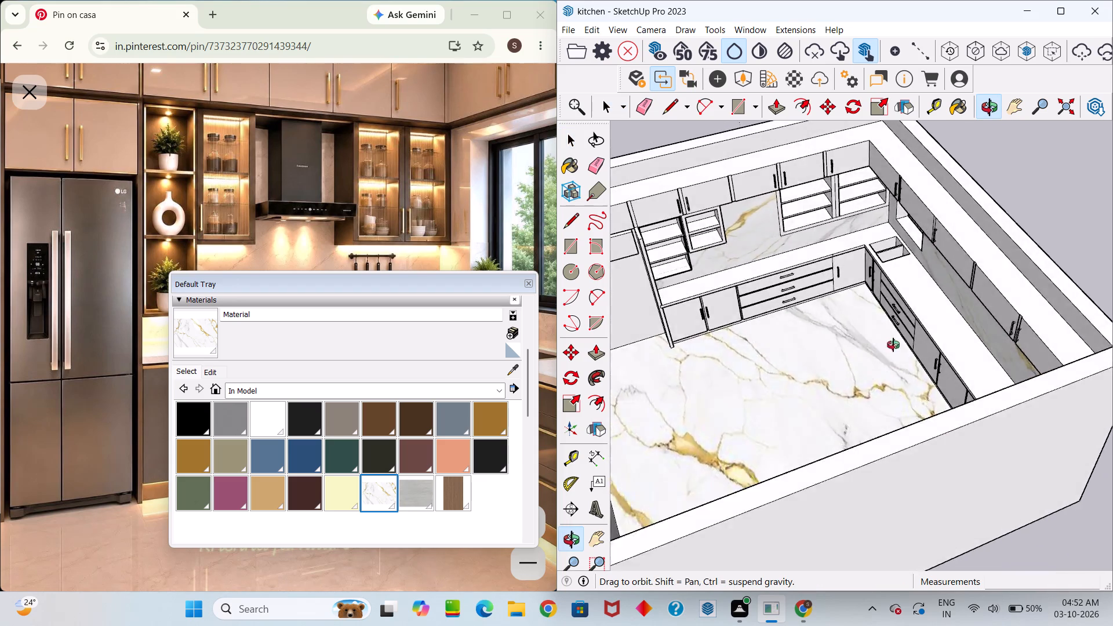
middle_drag(893, 345, 722, 299)
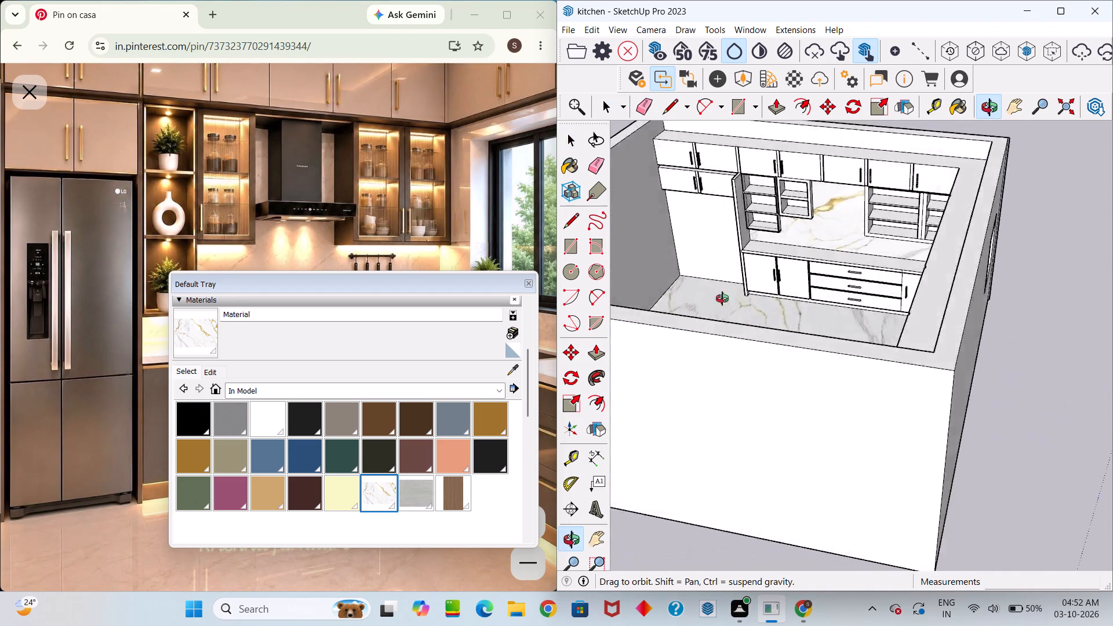
middle_drag(722, 299, 808, 439)
middle_drag(806, 439, 808, 330)
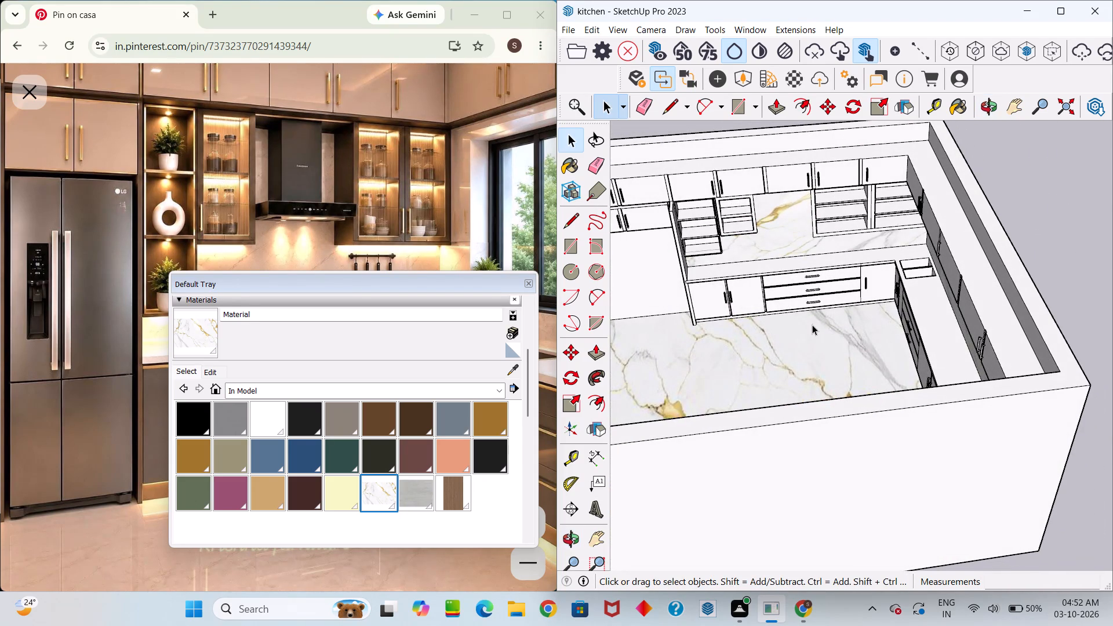
middle_drag(756, 377, 860, 365)
drag(756, 377, 861, 367)
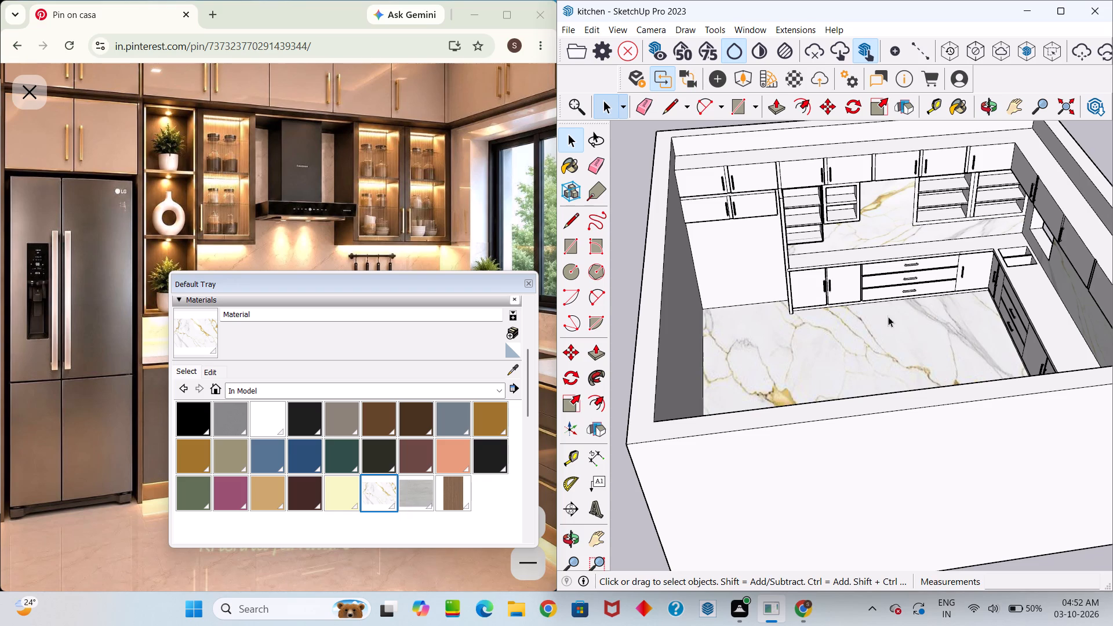
Paint the refrigerator recess back wall with the white-gold marble material.
click(197, 326)
scroll(628, 262, up, 2)
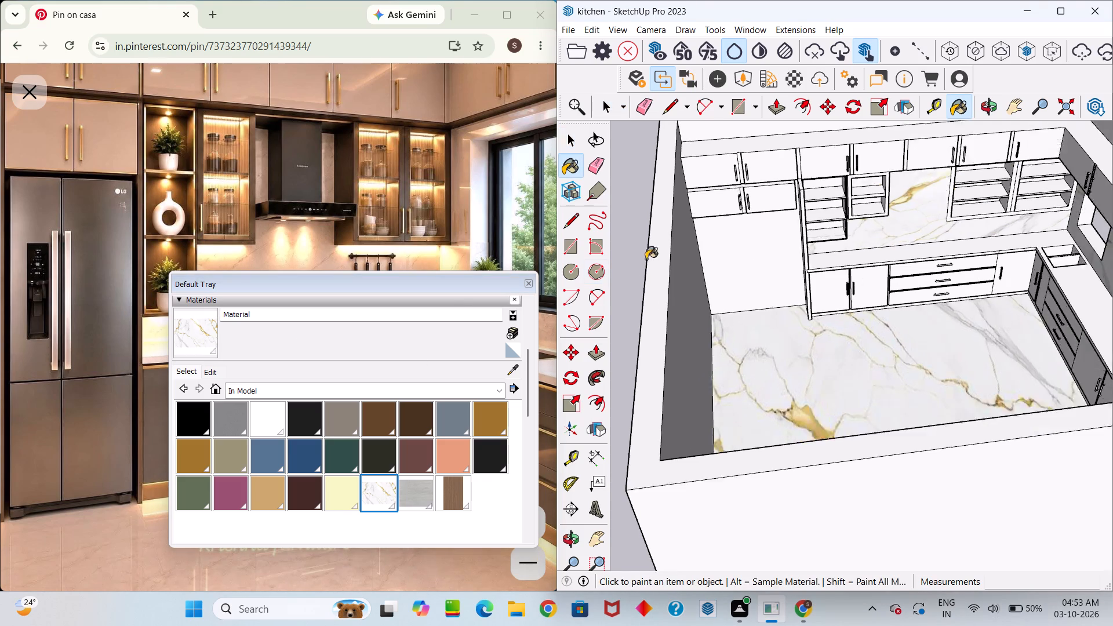
scroll(646, 259, up, 3)
scroll(750, 238, up, 4)
click(765, 236)
Apply V-Ray Tri-Planar Projection (Fit) to the marble face in the refrigerator recess.
right_click(772, 247)
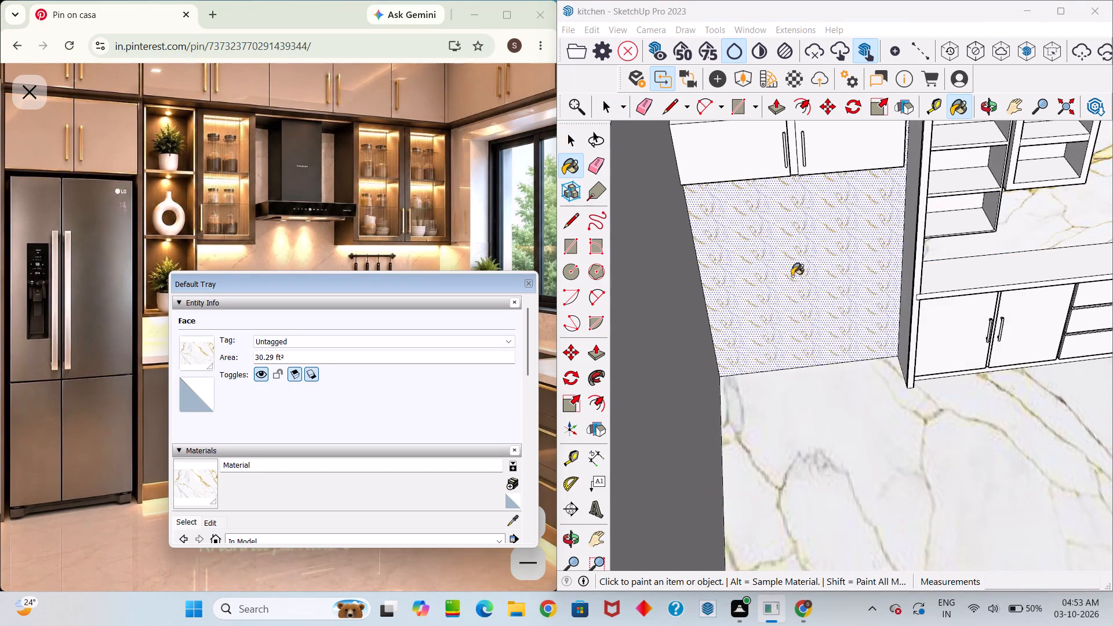
right_click(792, 276)
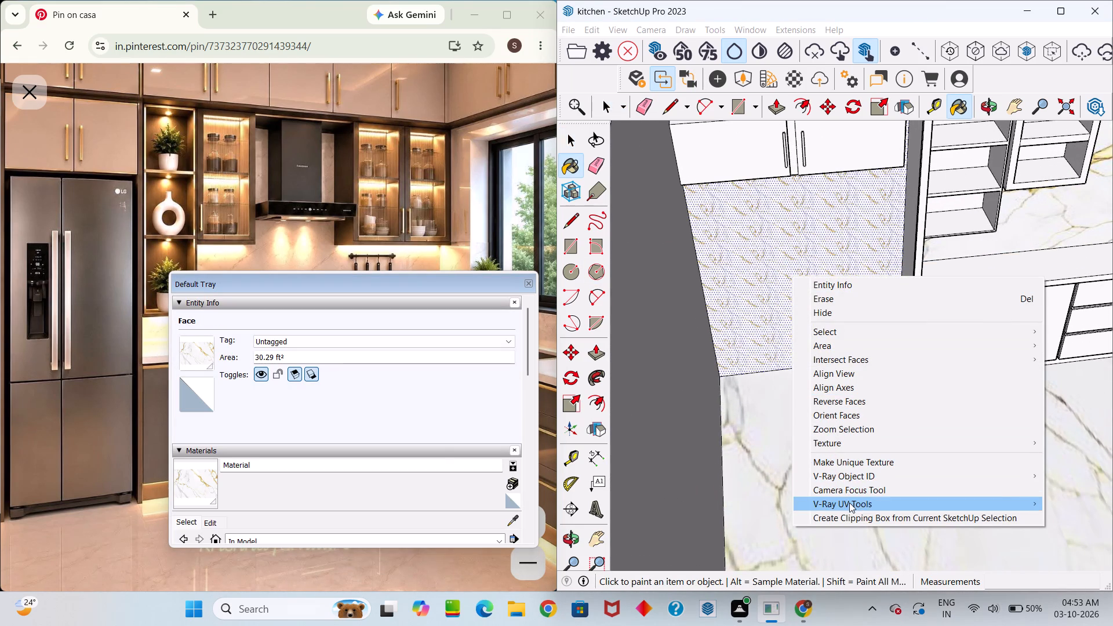
click(849, 503)
click(779, 516)
scroll(773, 435, down, 5)
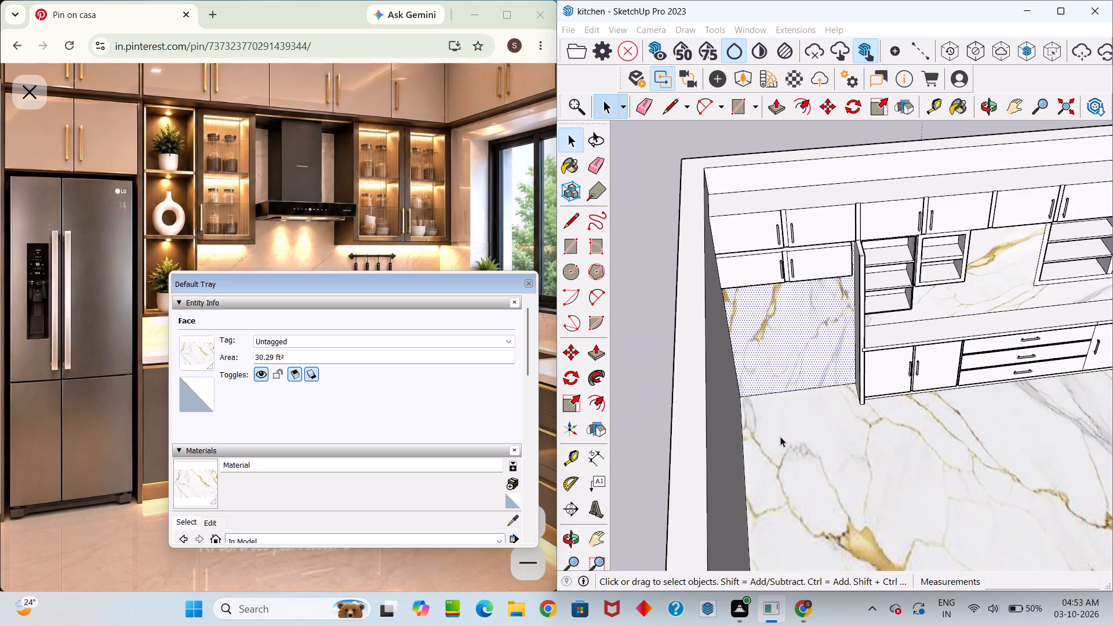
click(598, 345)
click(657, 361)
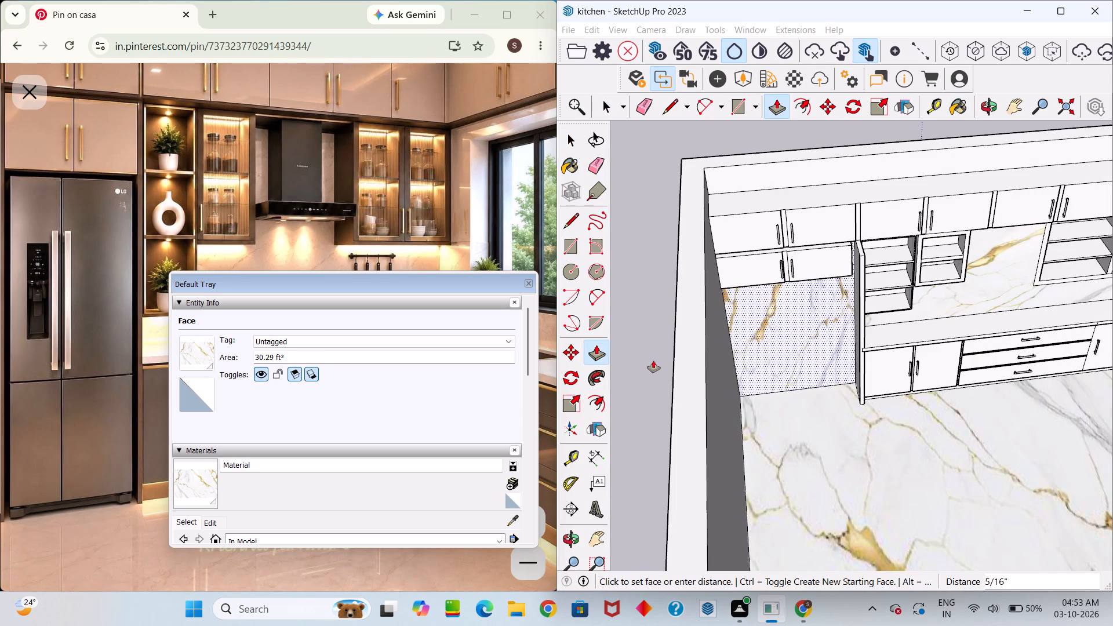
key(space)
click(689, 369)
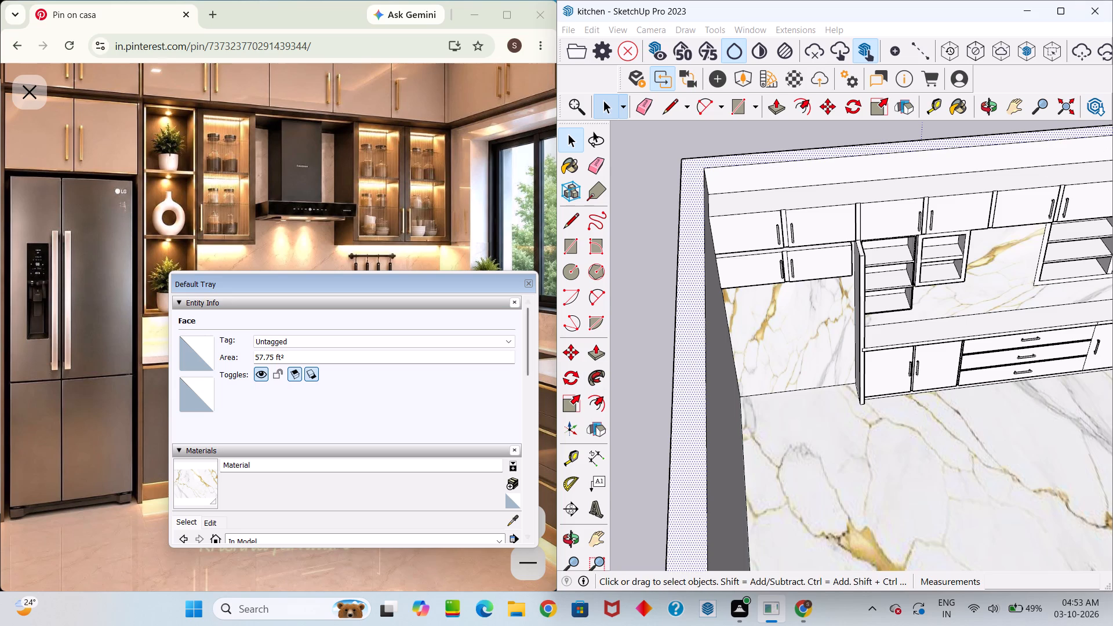
Close the Default Tray and switch to Chrome to examine the kitchen reference, zoomed out to show the whole image.
click(532, 286)
middle_drag(486, 215, 468, 341)
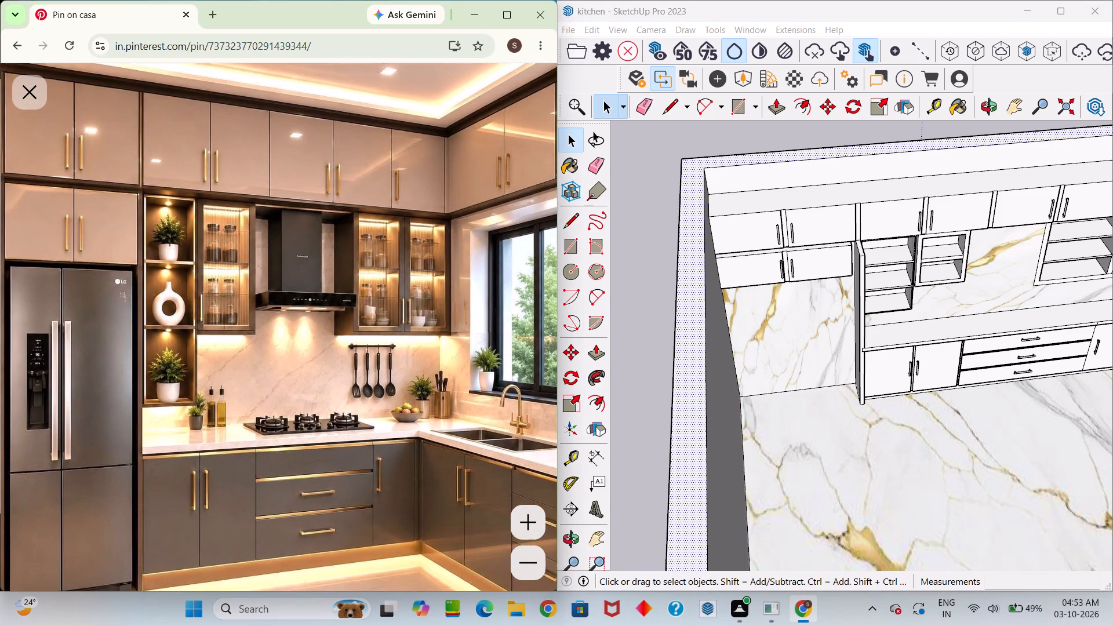
middle_drag(468, 341, 459, 368)
scroll(446, 325, up, 6)
scroll(451, 183, up, 4)
scroll(493, 369, down, 4)
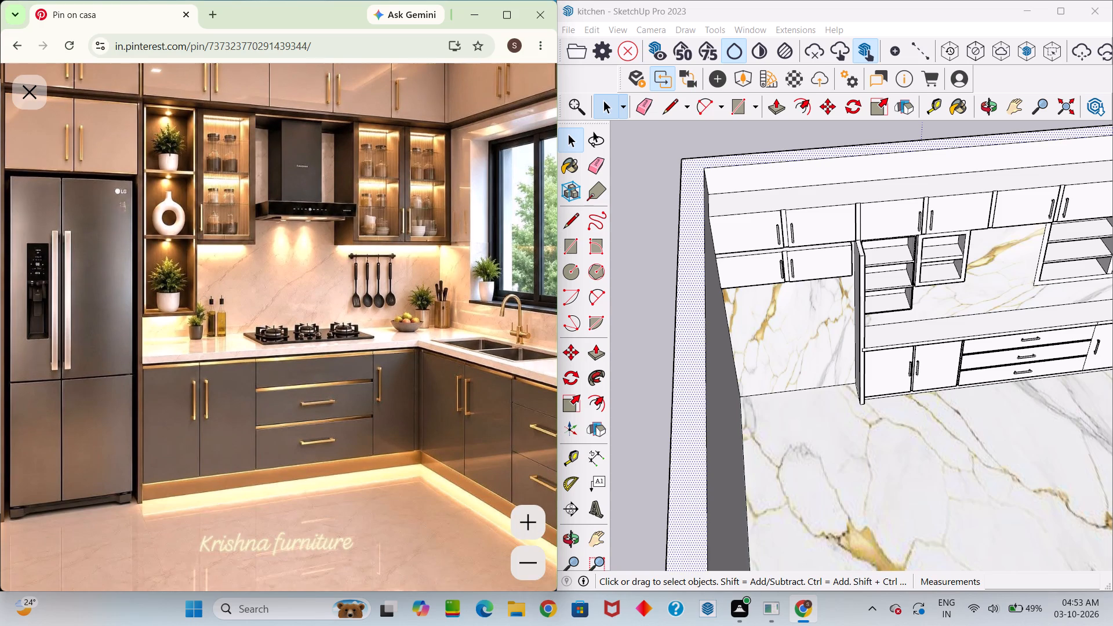
click(524, 555)
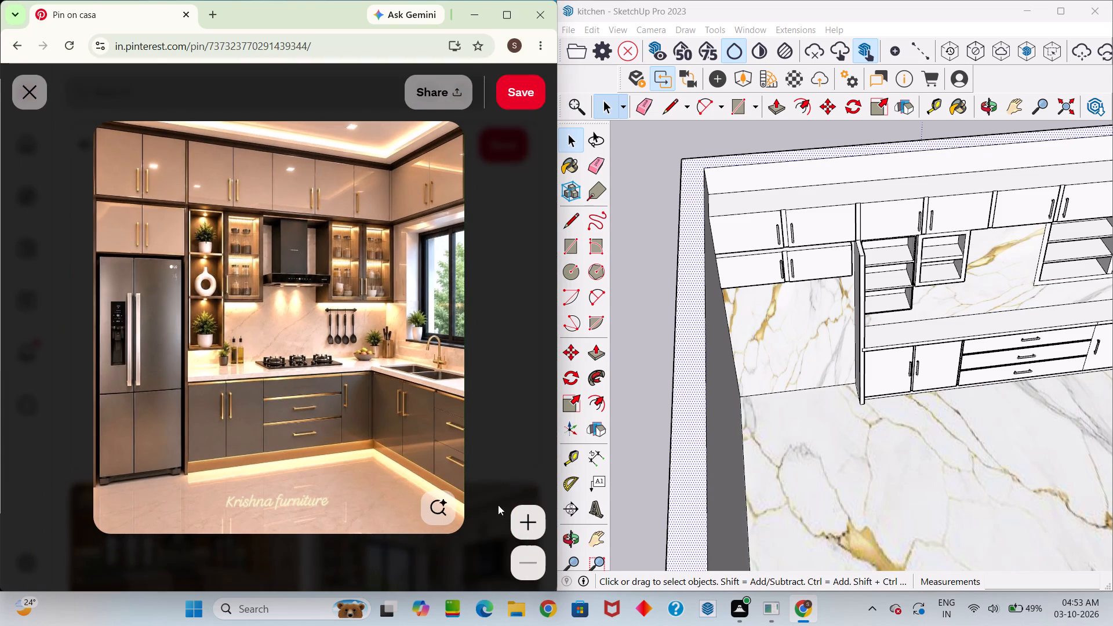
Run a visual search on the kitchen reference, cropped to the plain surface of the upper cabinet door above the hood.
click(435, 500)
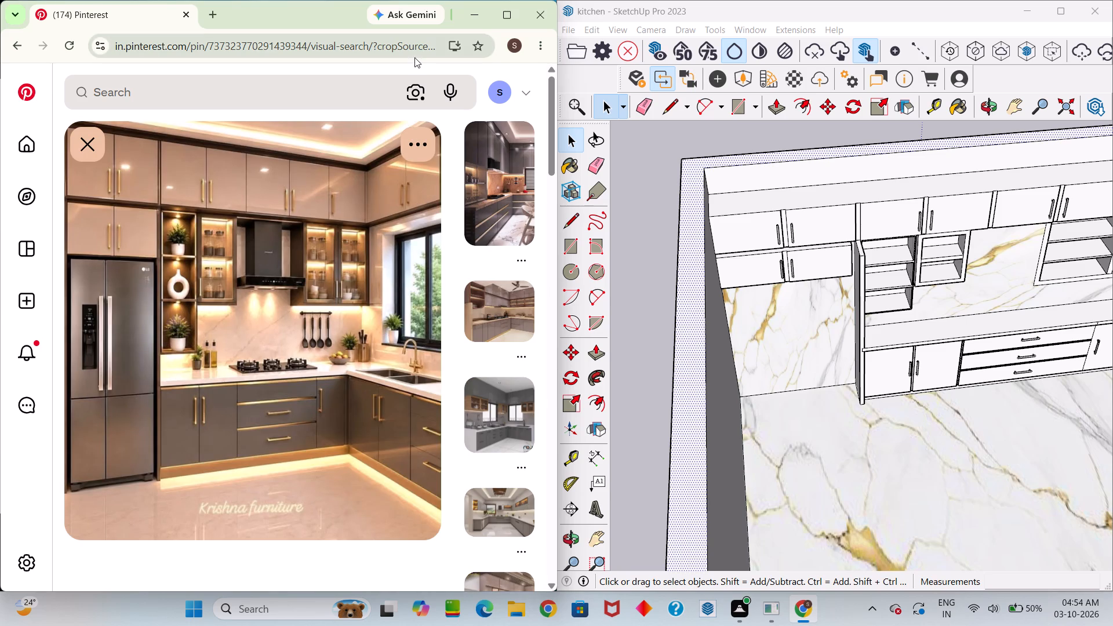
click(245, 188)
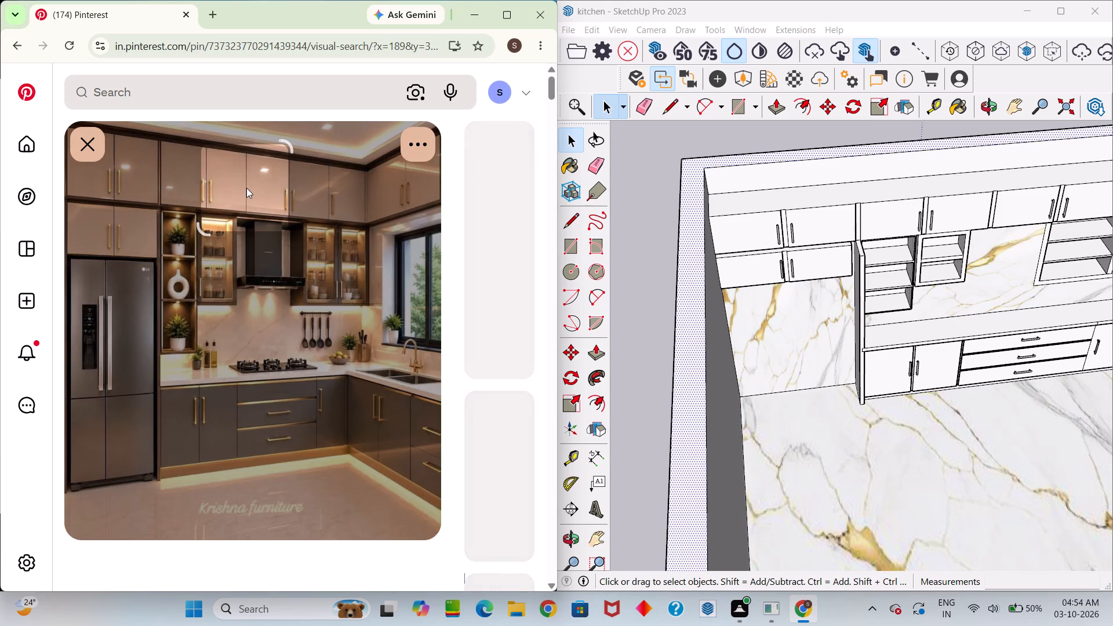
drag(202, 227, 236, 208)
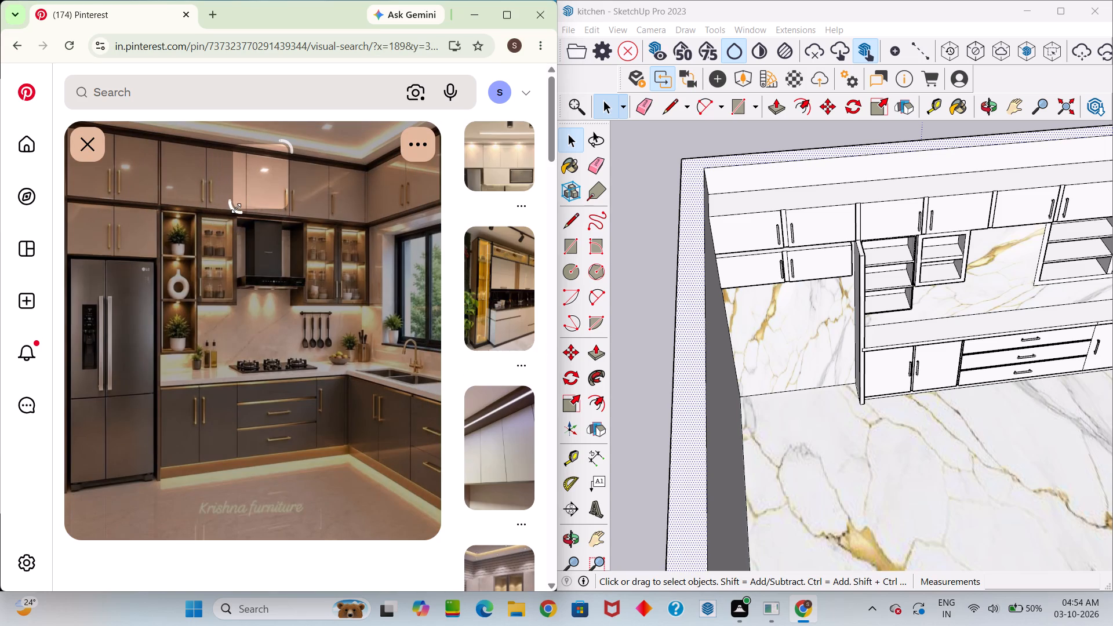
drag(236, 208, 251, 208)
drag(286, 145, 277, 166)
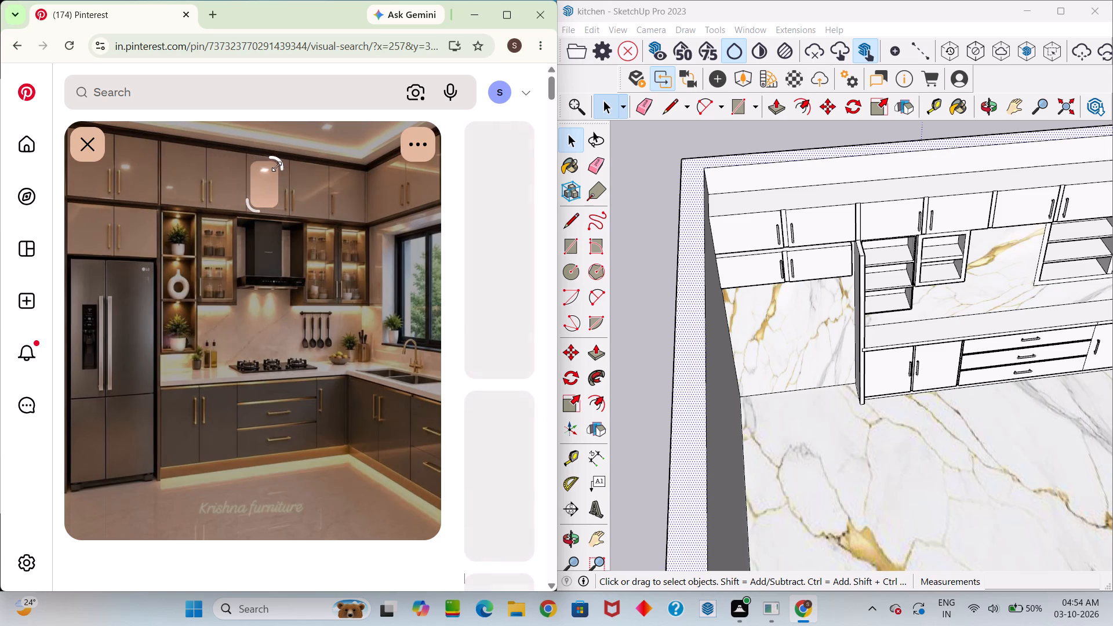
drag(277, 166, 275, 173)
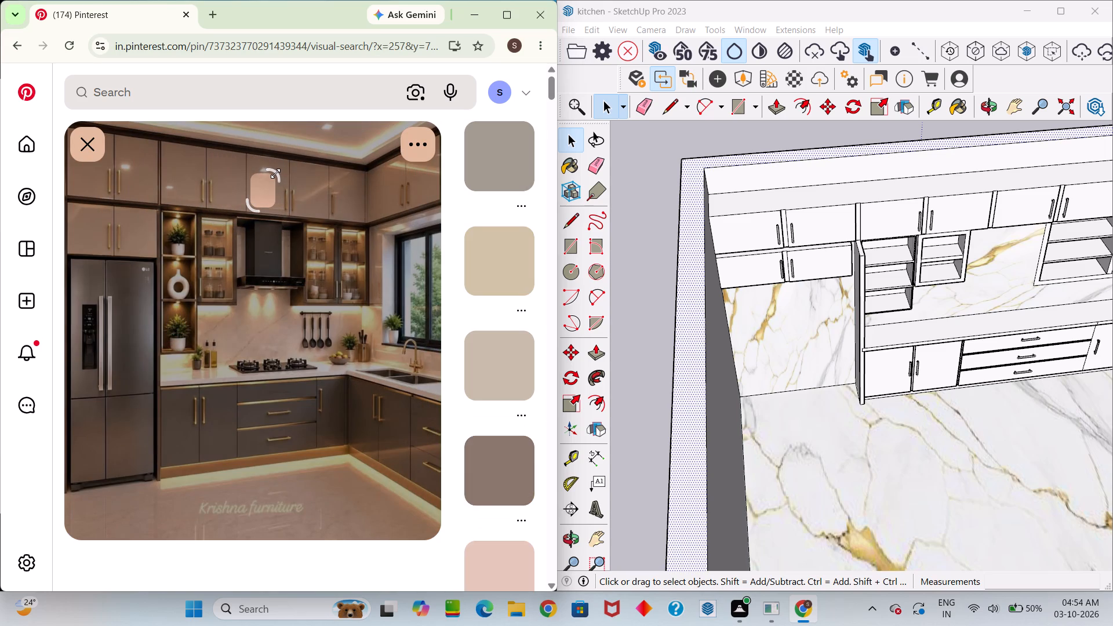
Open the pale pink colour pin from the search results, download its image, and return to the visual search.
scroll(376, 280, down, 1)
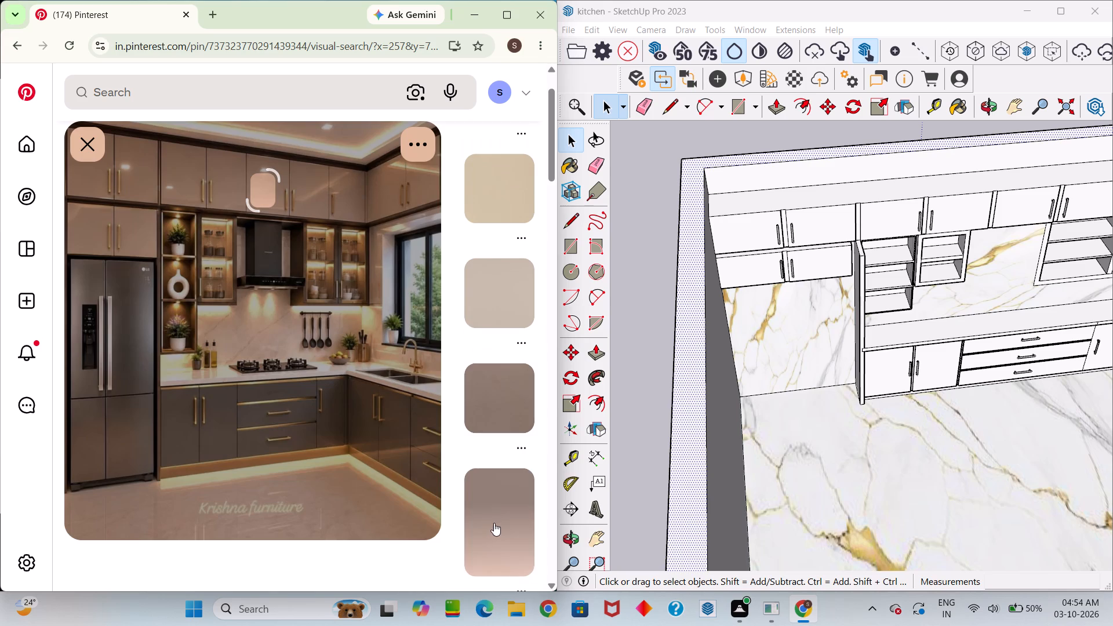
click(494, 522)
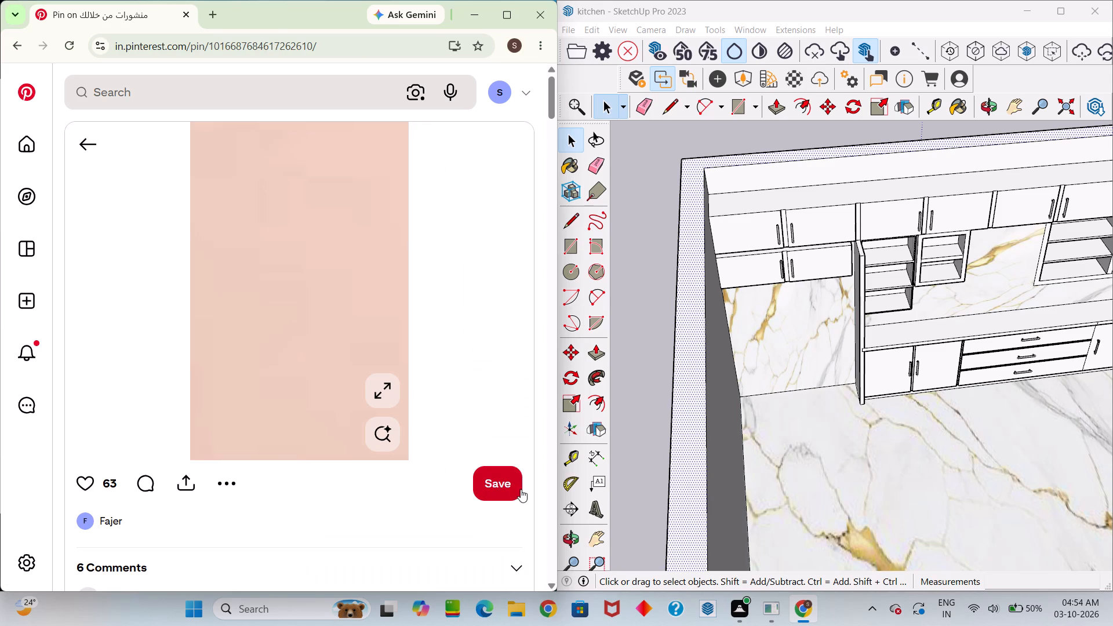
click(227, 482)
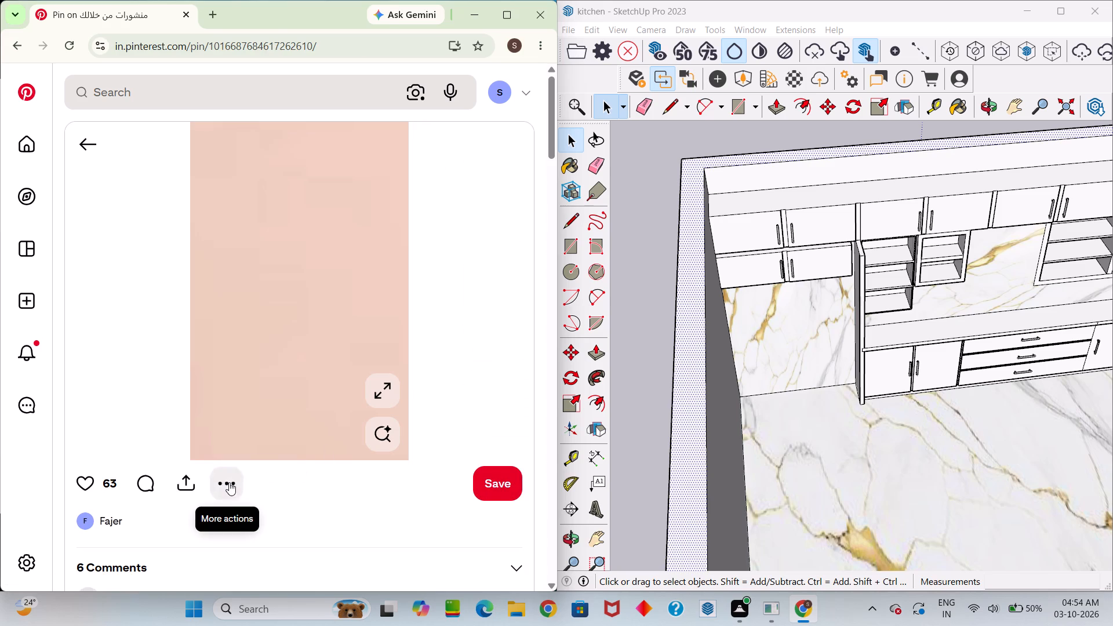
click(273, 308)
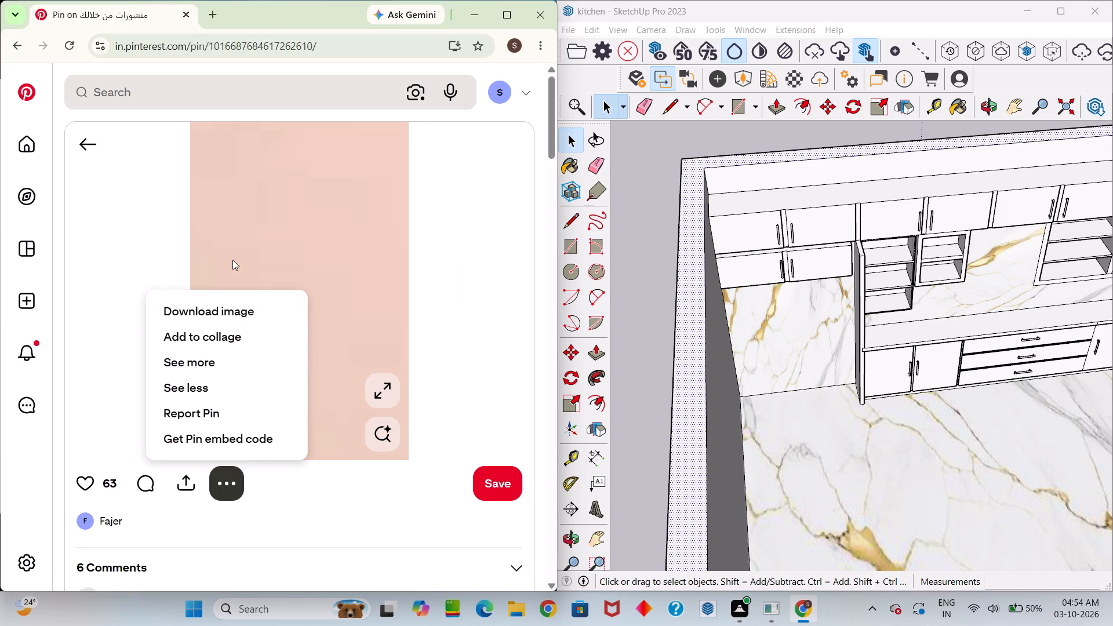
click(93, 145)
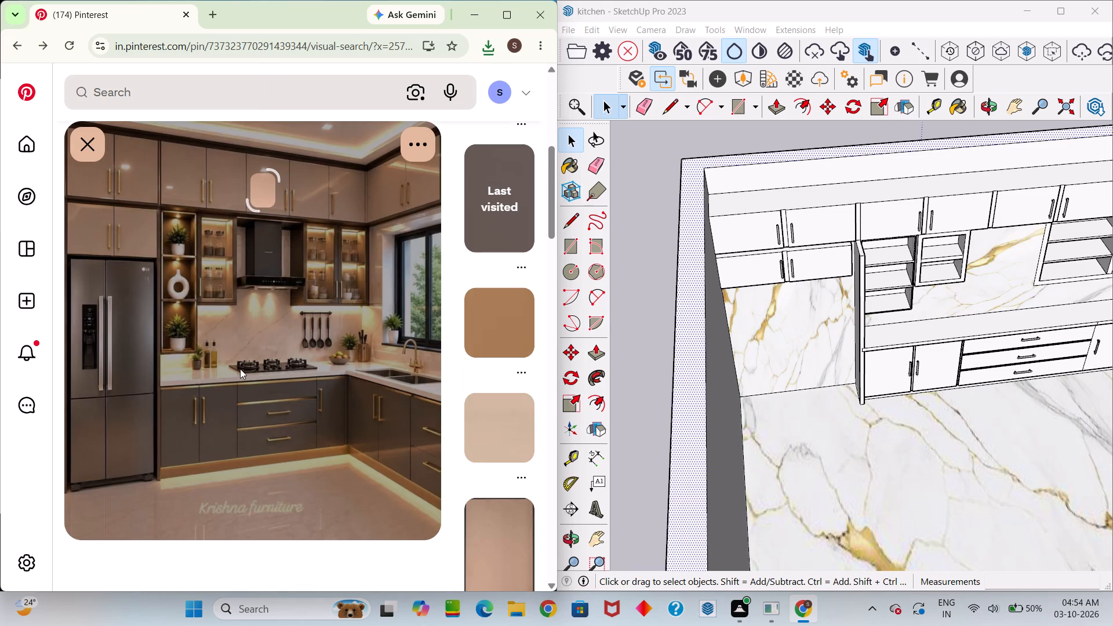
Run a visual search cropped to the plain surface of the grey base cabinet door beside the refrigerator.
click(252, 495)
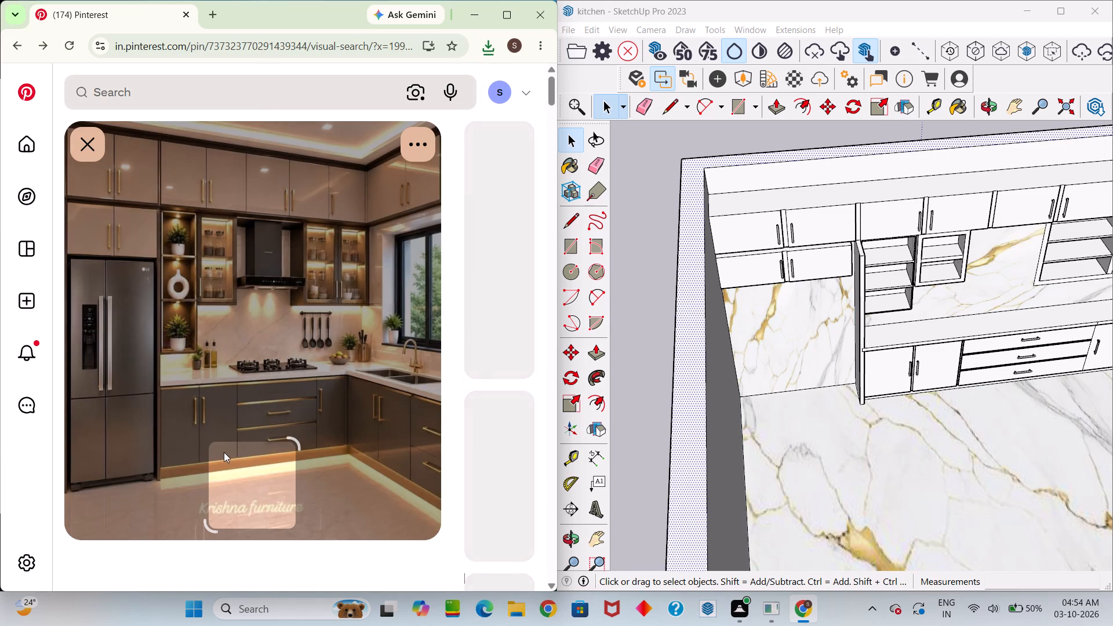
click(169, 406)
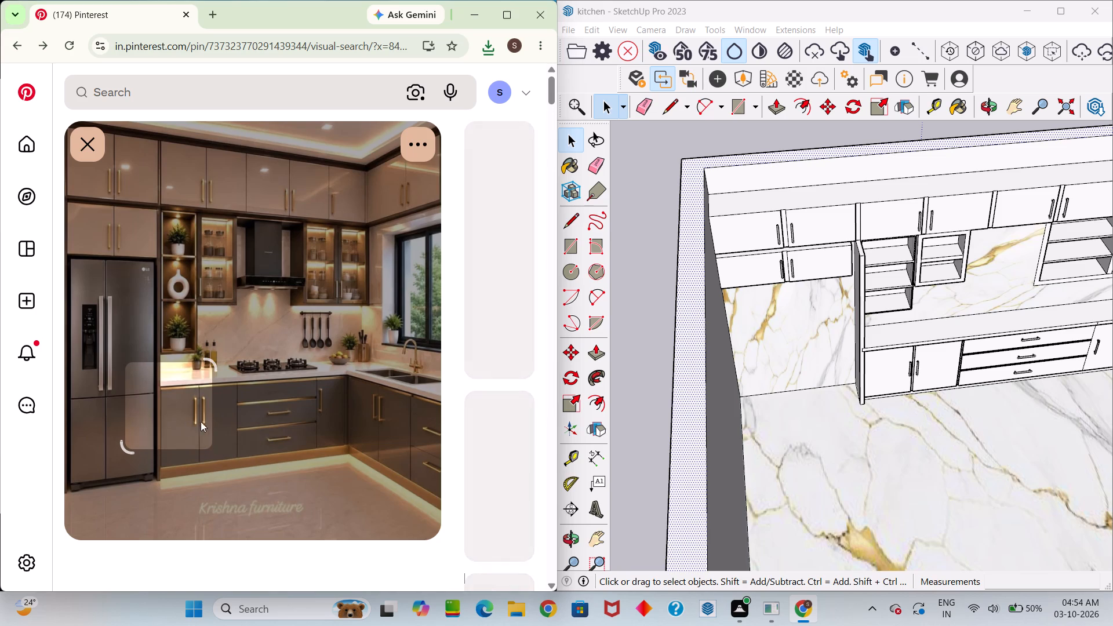
drag(208, 362, 198, 391)
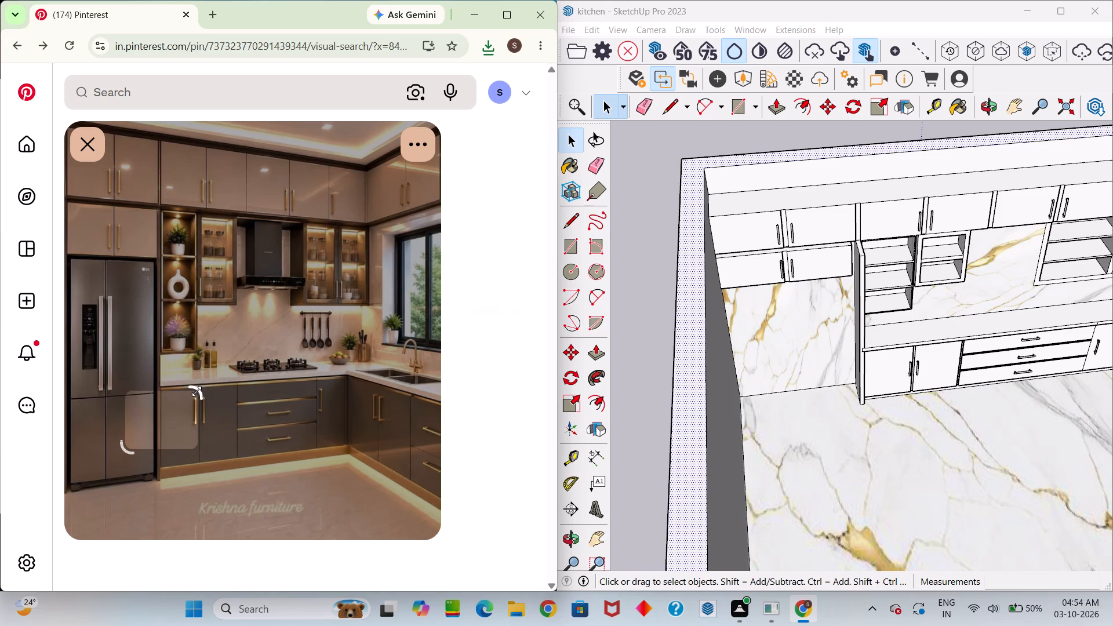
drag(133, 445, 139, 441)
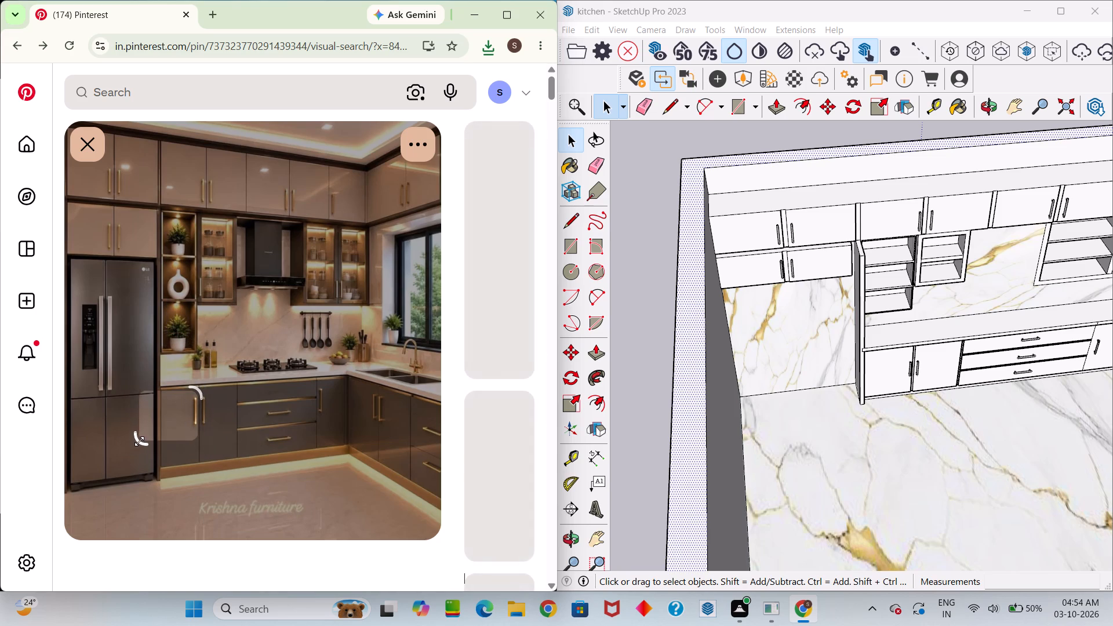
drag(139, 441, 172, 428)
drag(199, 390, 195, 401)
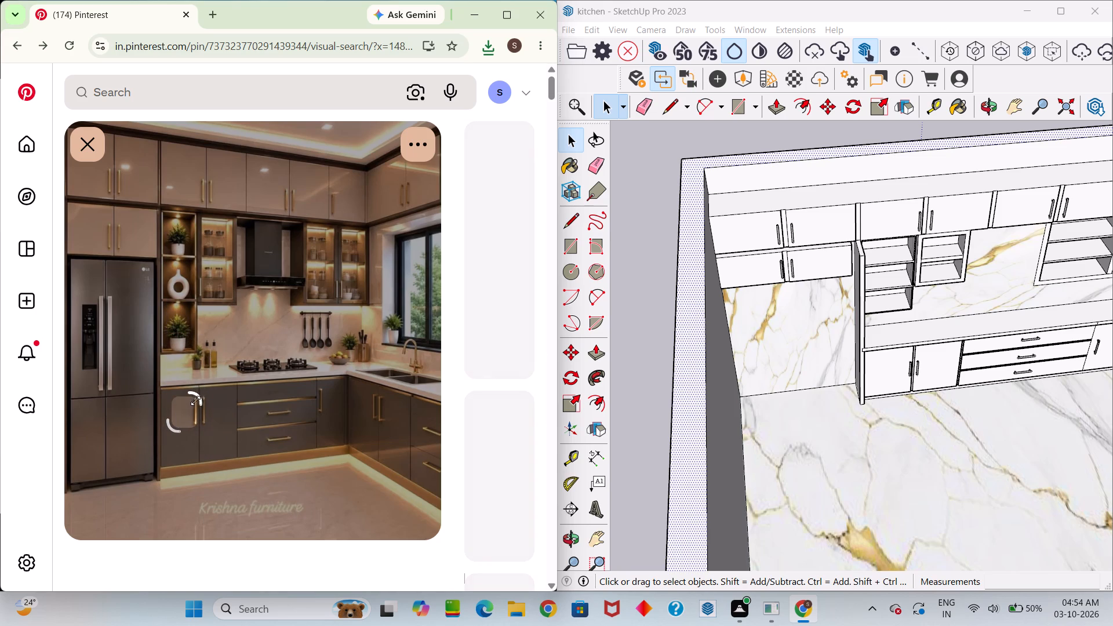
drag(195, 401, 195, 402)
drag(188, 397, 187, 403)
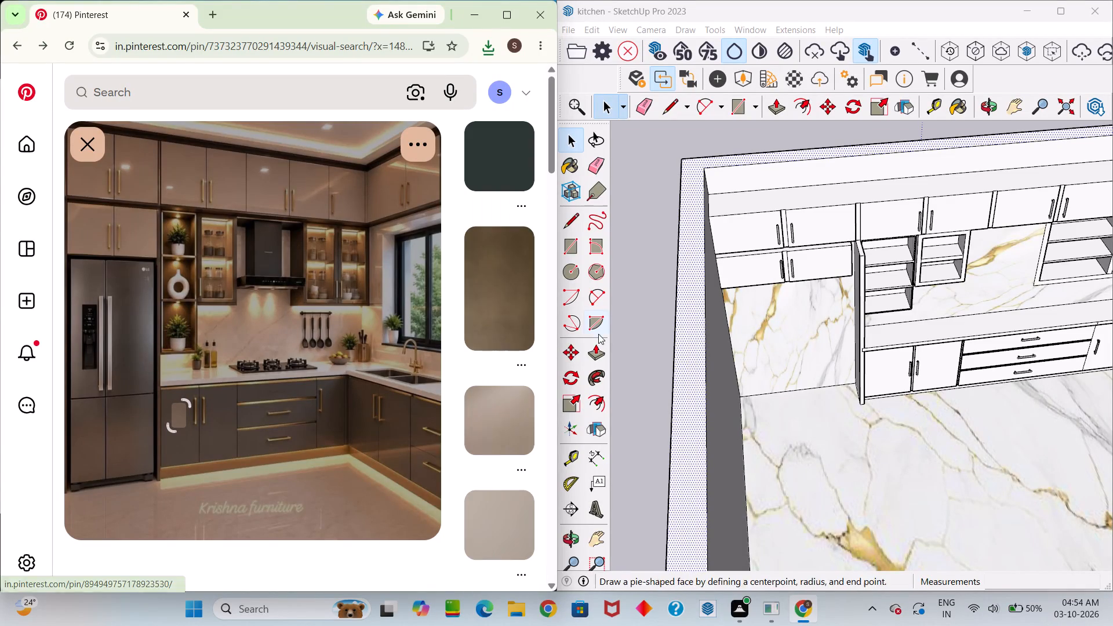
Examine the suggested colour pins for one to use as the base cabinet finish.
scroll(519, 195, down, 5)
scroll(512, 238, up, 3)
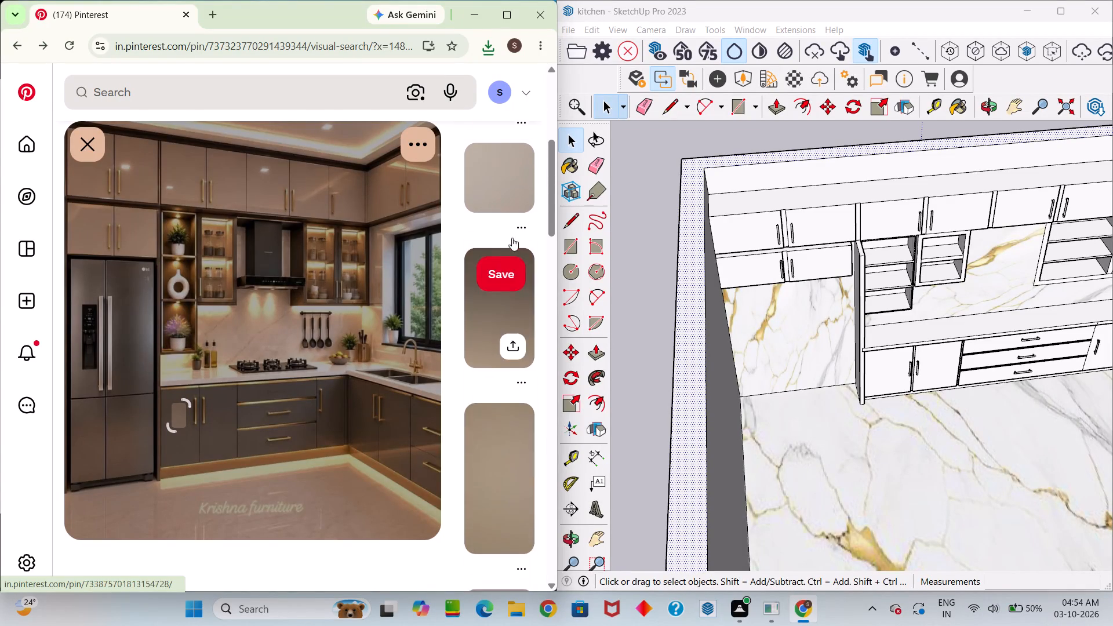
scroll(512, 238, up, 3)
scroll(507, 177, up, 4)
scroll(507, 253, down, 4)
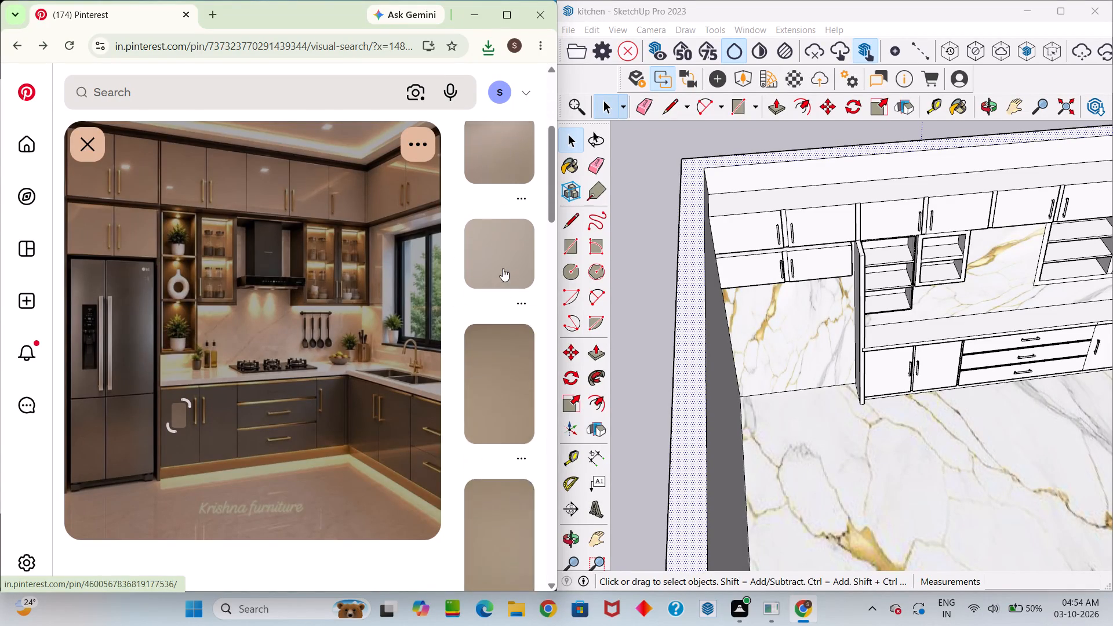
scroll(503, 268, down, 16)
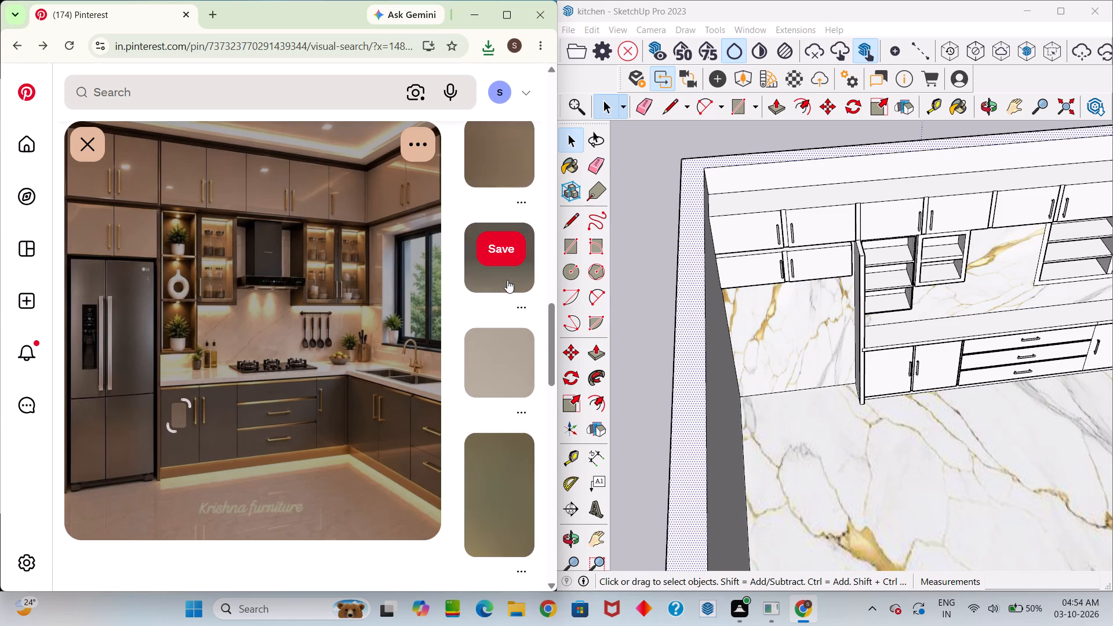
scroll(508, 279, down, 3)
scroll(503, 288, up, 5)
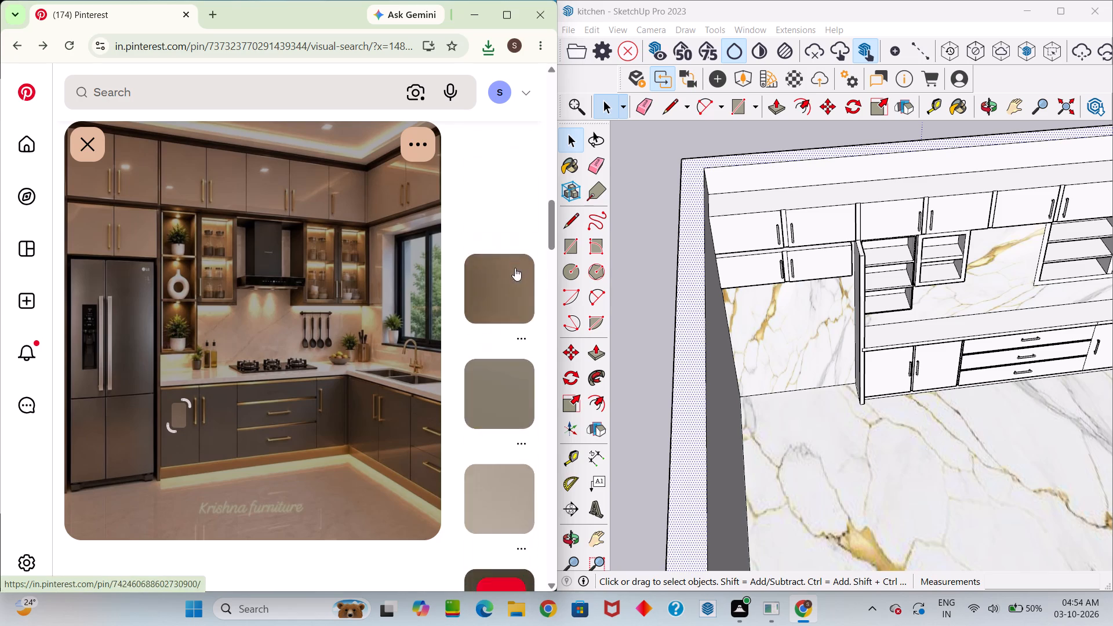
scroll(515, 268, up, 17)
scroll(508, 258, up, 5)
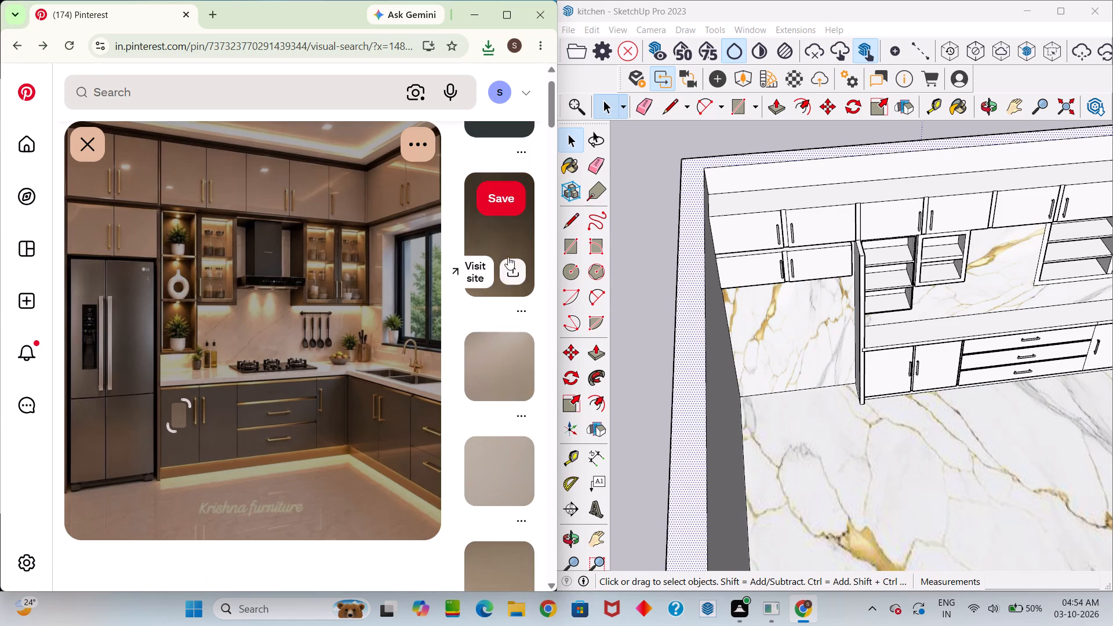
scroll(511, 251, up, 5)
Open the dark Laticrete Permacolor Midnight Black pin and download its image.
click(501, 180)
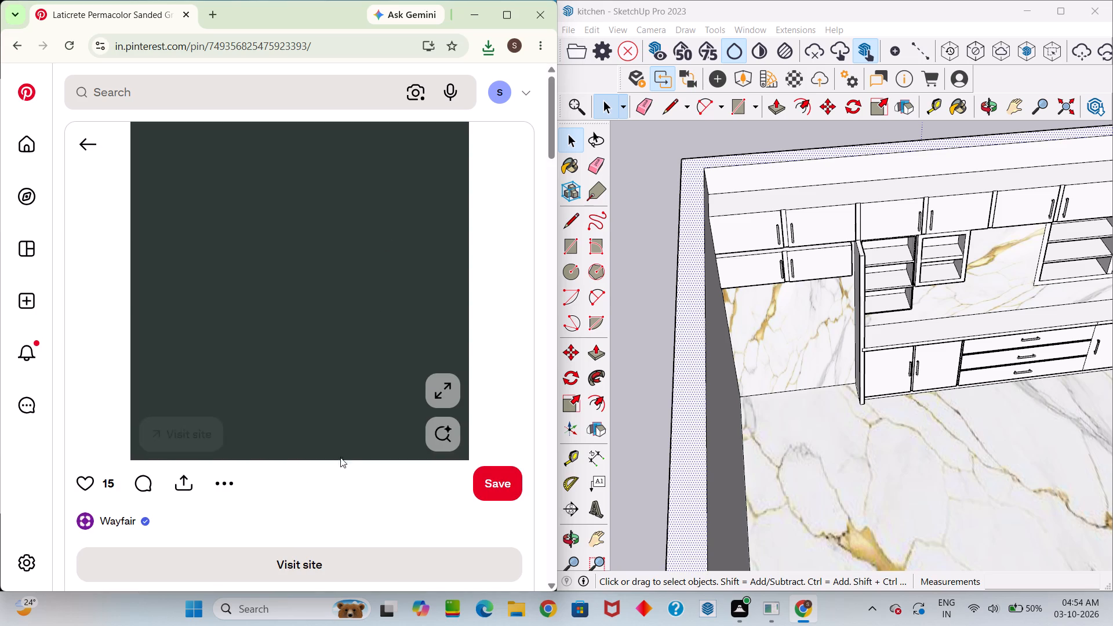
right_click(225, 479)
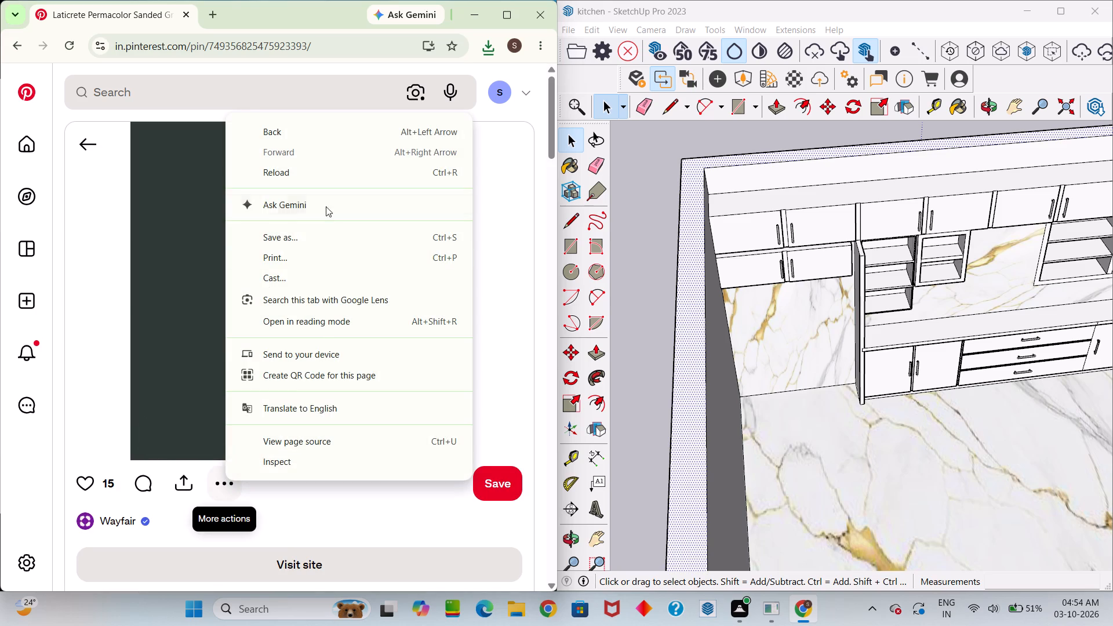
click(217, 485)
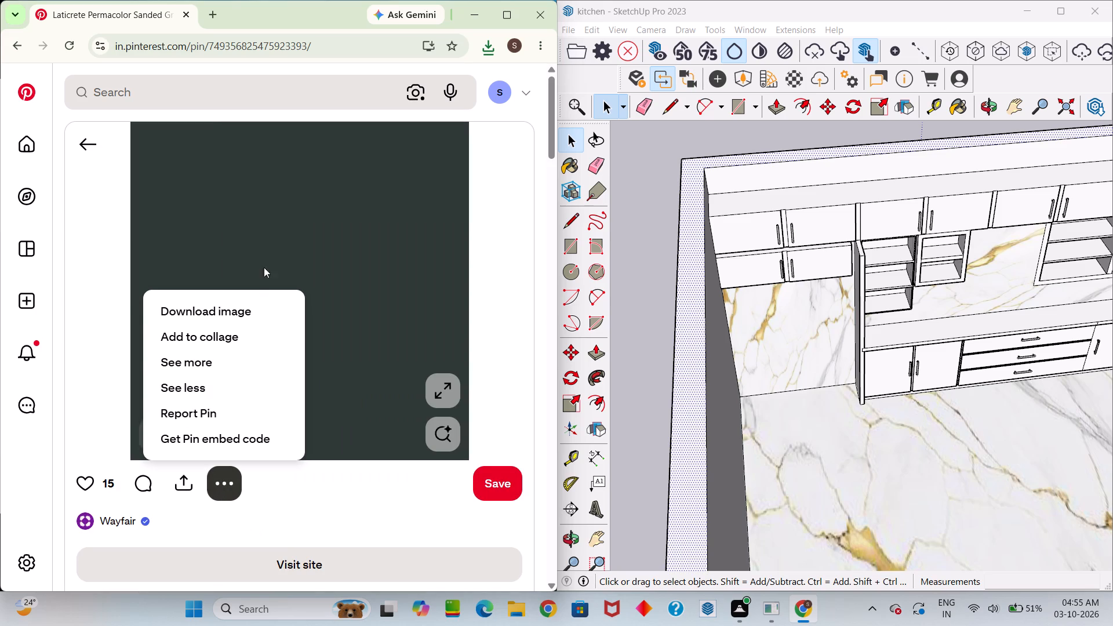
click(257, 311)
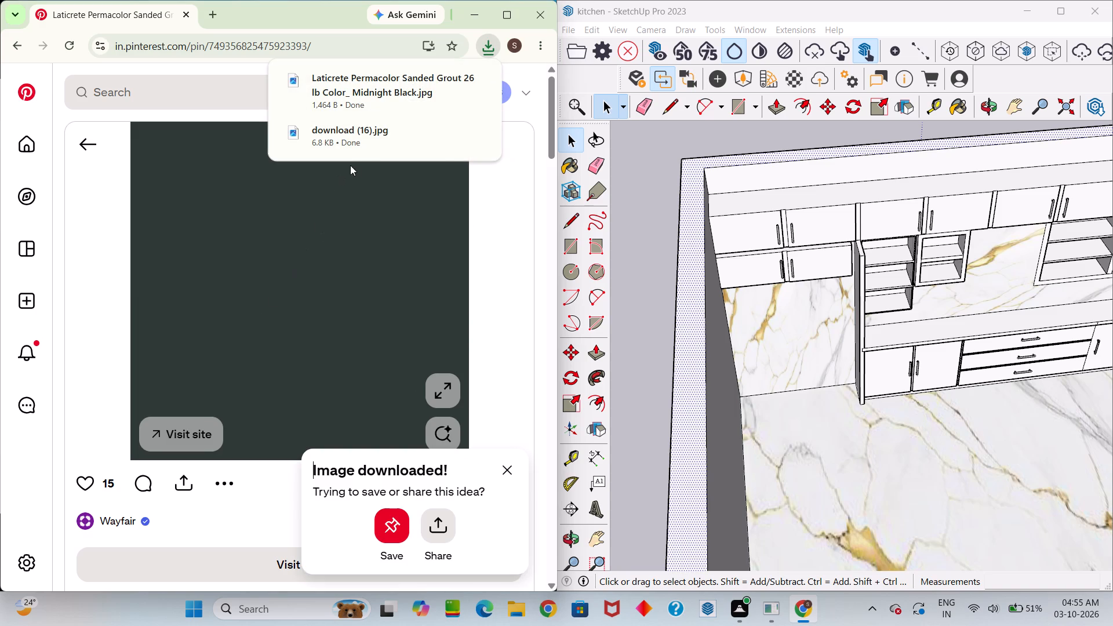
Return to the kitchen visual search and search on the backsplash area beneath the range hood.
click(84, 140)
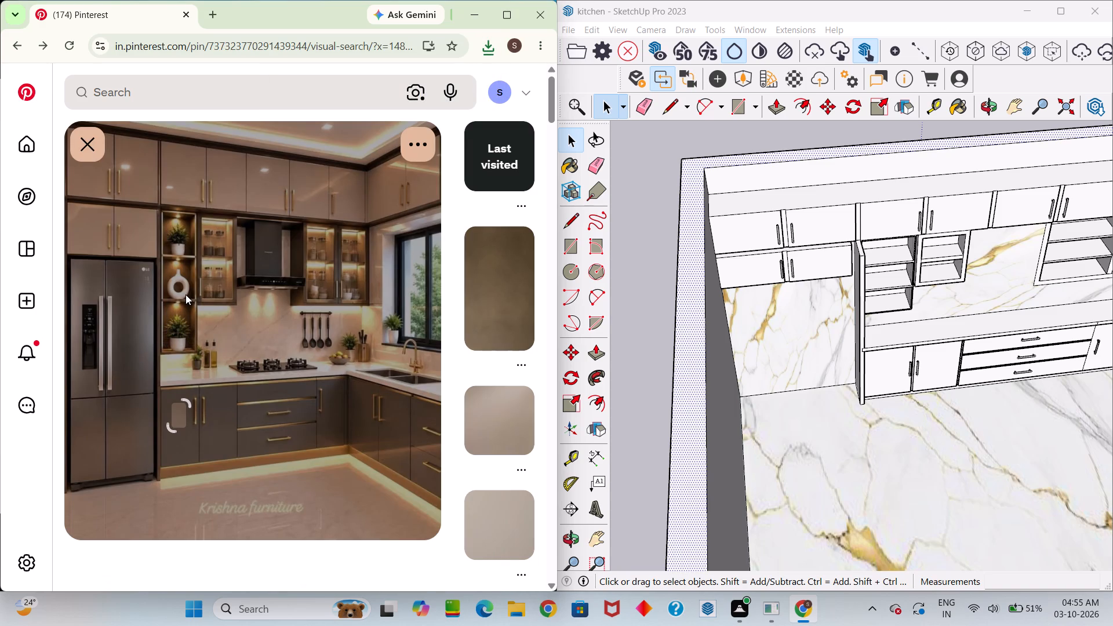
middle_drag(228, 333, 264, 347)
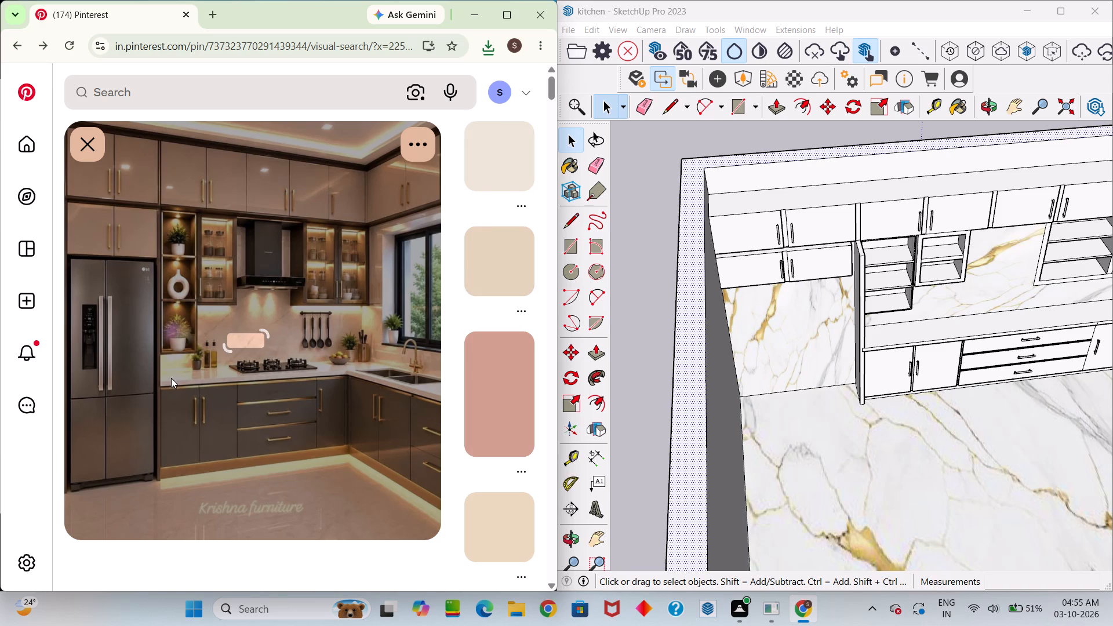
Run a visual search cropped to the paired gold handles on the base cabinet doors beside the refrigerator.
drag(189, 391, 208, 430)
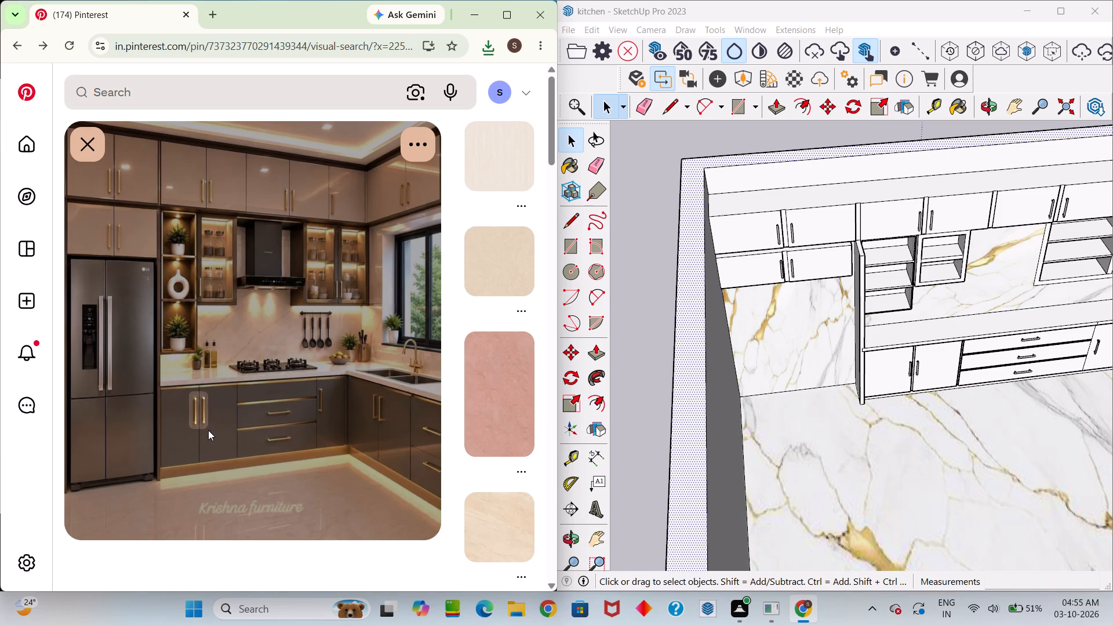
drag(208, 430, 209, 430)
scroll(221, 381, up, 3)
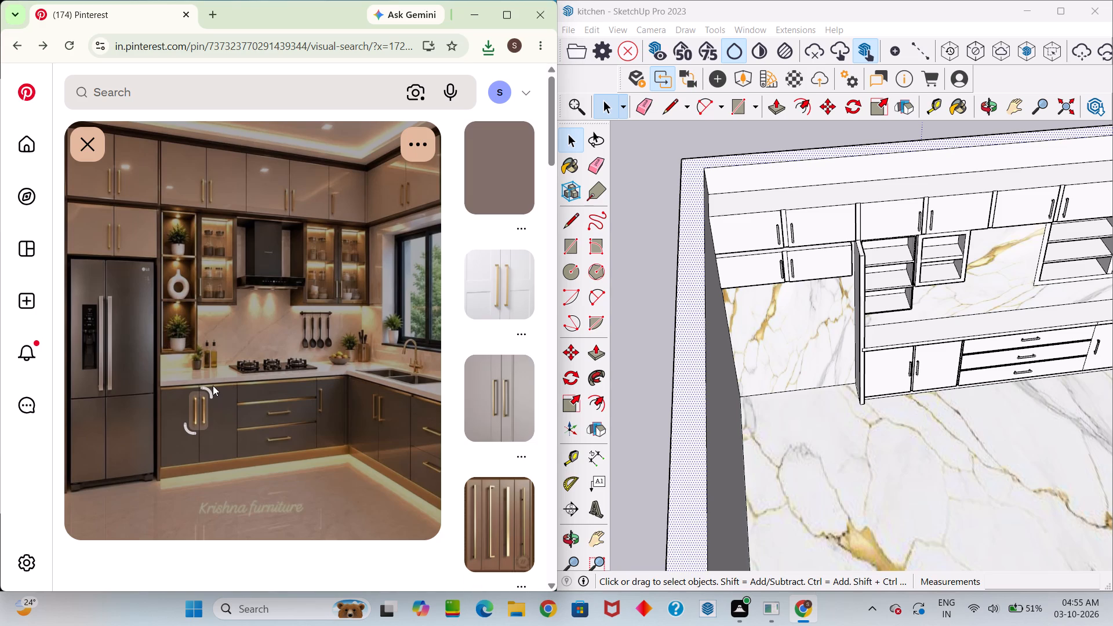
scroll(212, 395, up, 9)
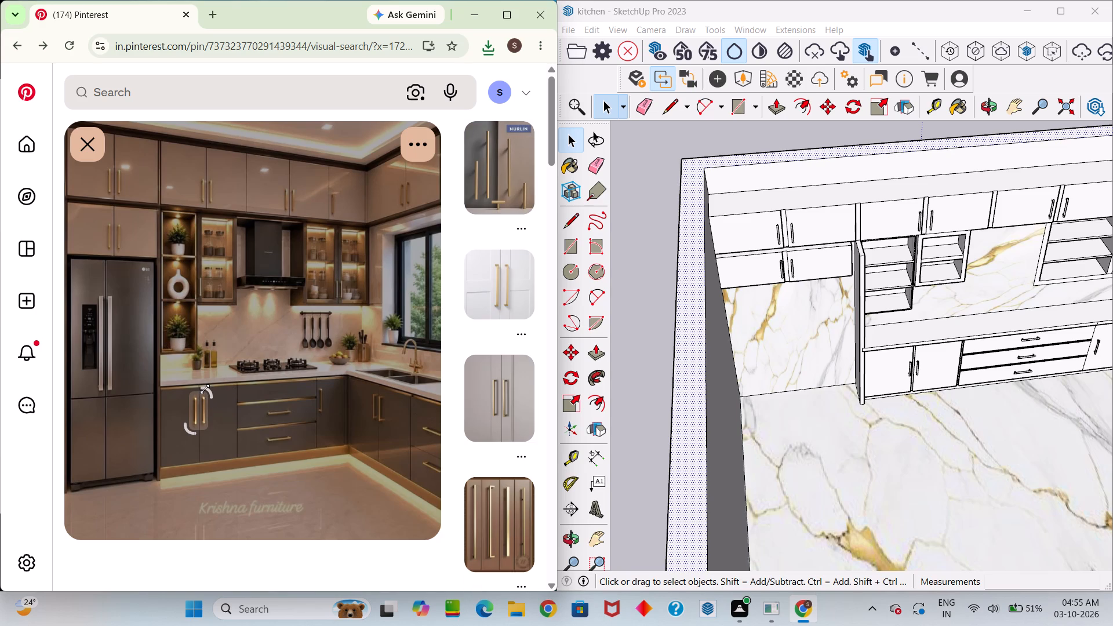
Narrow the visual search crop to a small patch around the base cabinet handles and check the suggested pins.
drag(205, 389, 195, 400)
drag(189, 431, 190, 430)
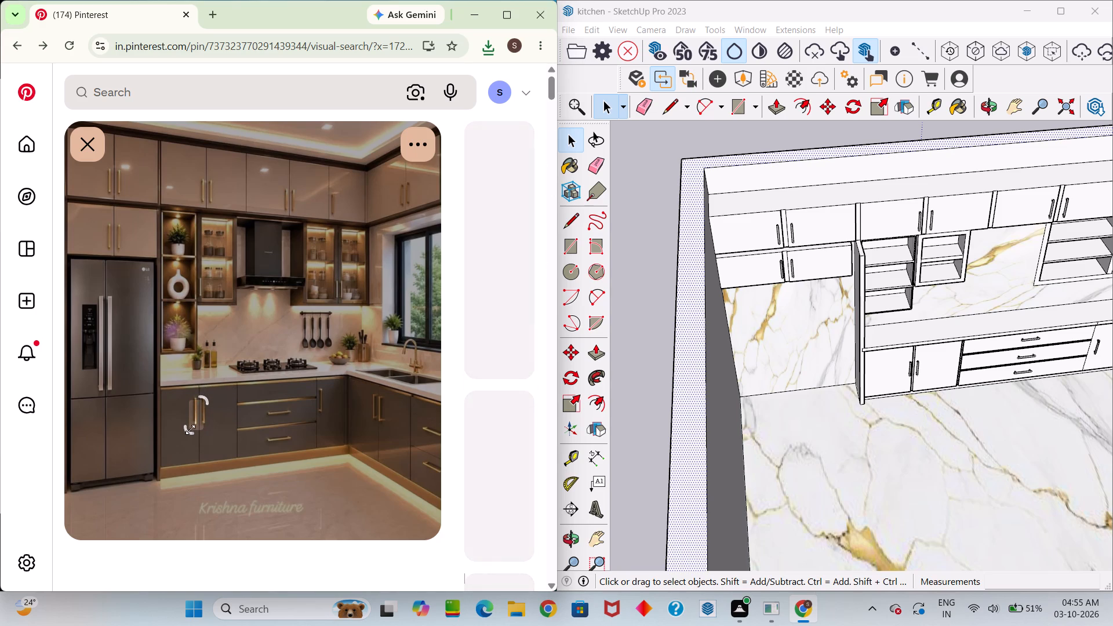
drag(190, 430, 214, 420)
drag(207, 396, 203, 406)
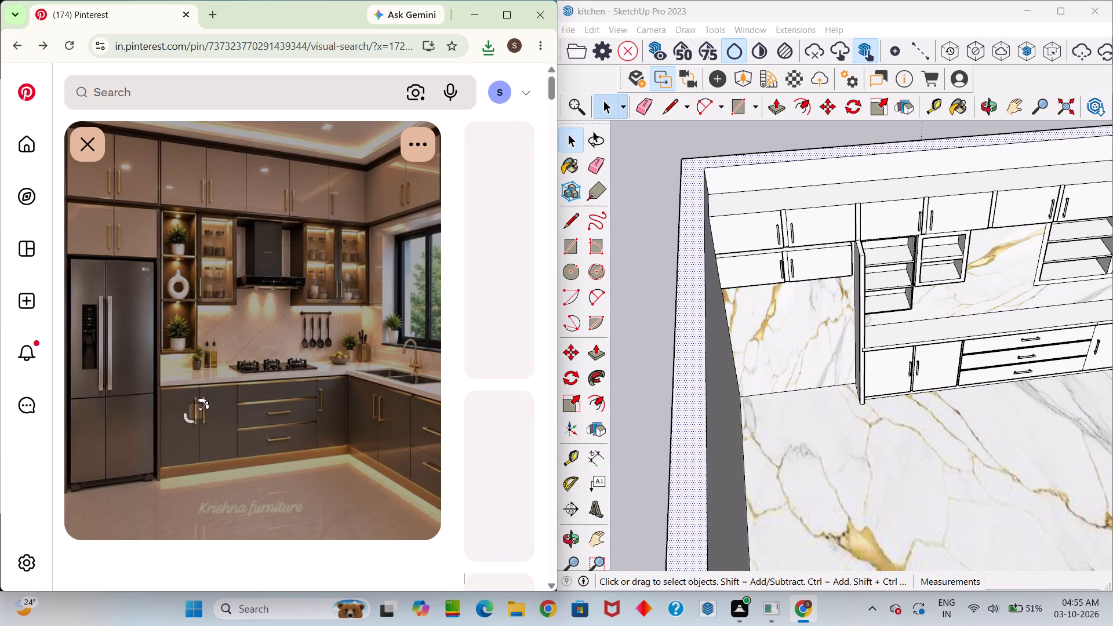
drag(203, 406, 203, 406)
drag(190, 415, 204, 412)
drag(206, 402, 193, 411)
scroll(180, 404, up, 4)
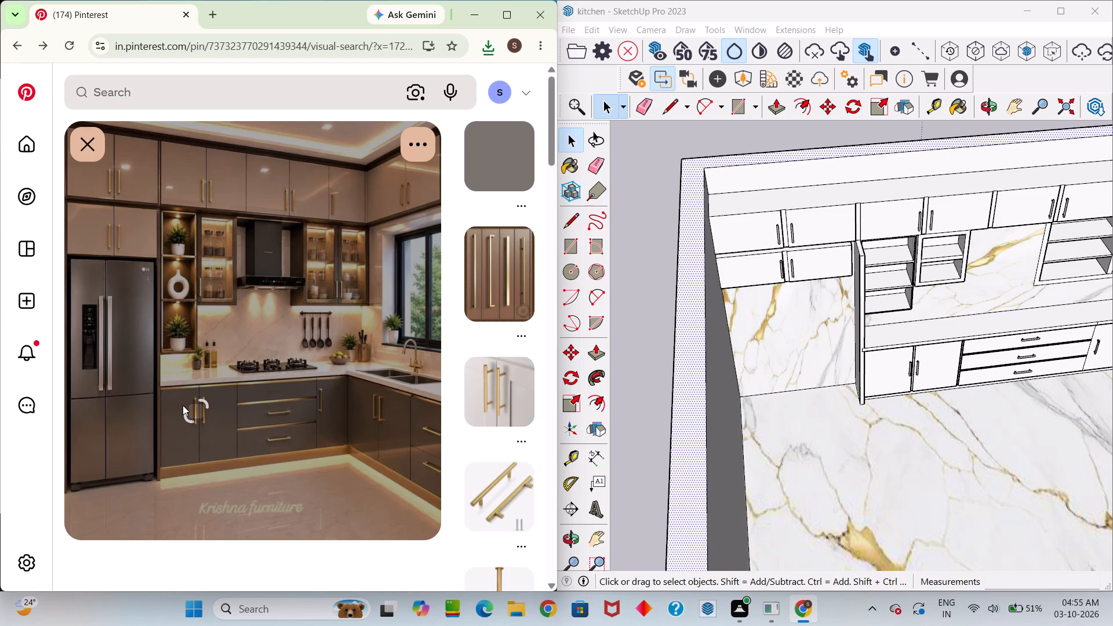
scroll(183, 405, up, 7)
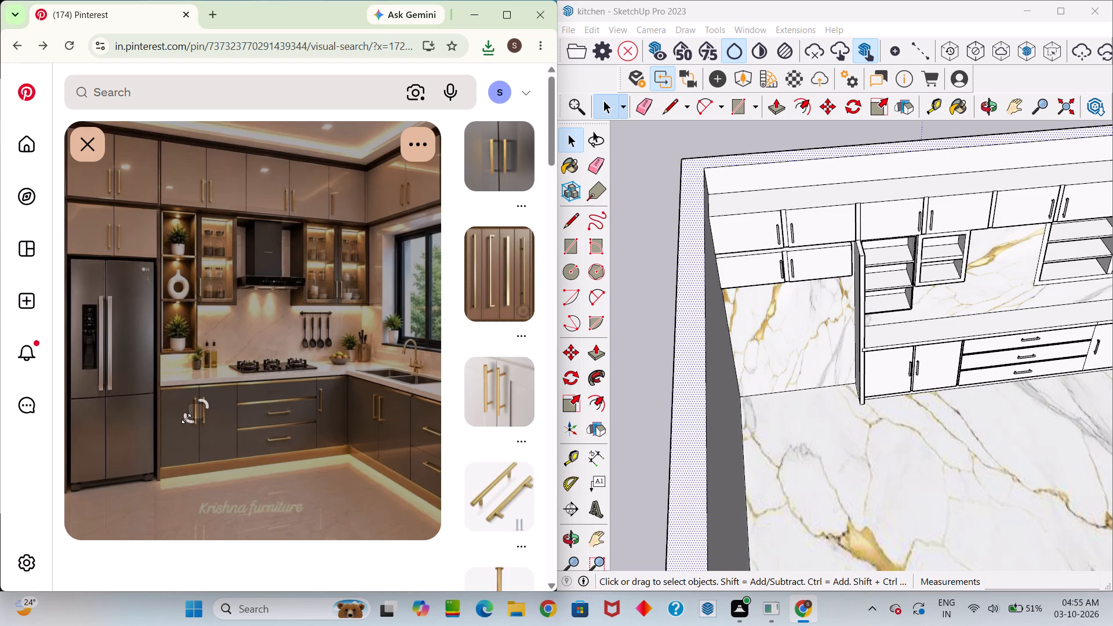
drag(186, 418, 215, 409)
scroll(216, 400, up, 11)
scroll(265, 307, up, 4)
Move the visual search crop to the countertop edge above the drawer unit below the hob.
drag(205, 395, 231, 377)
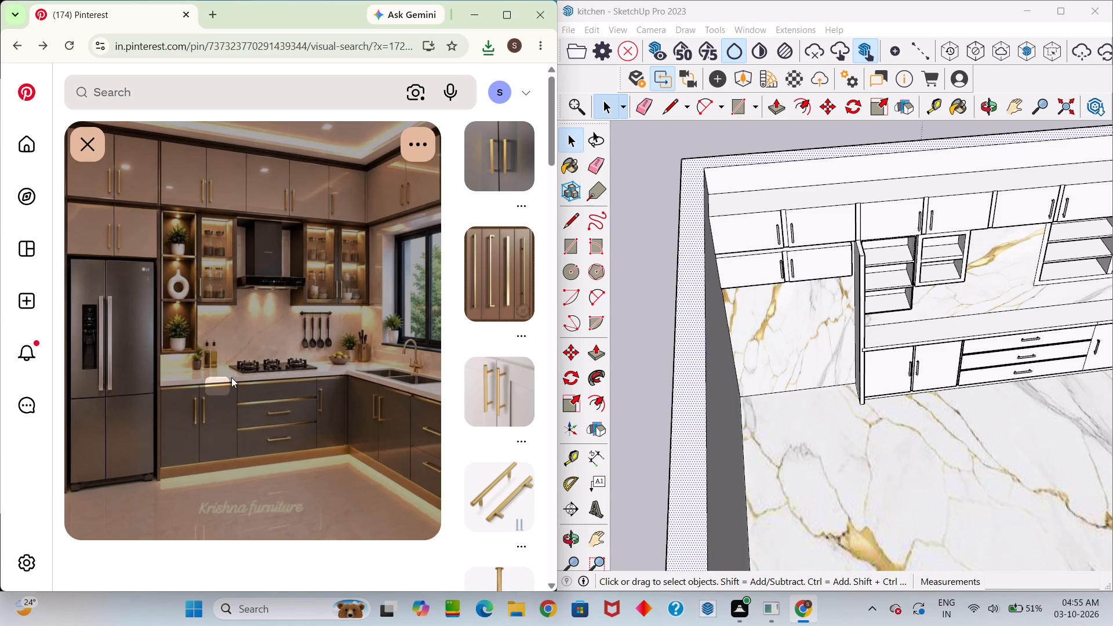
drag(231, 377, 242, 392)
drag(234, 385, 243, 374)
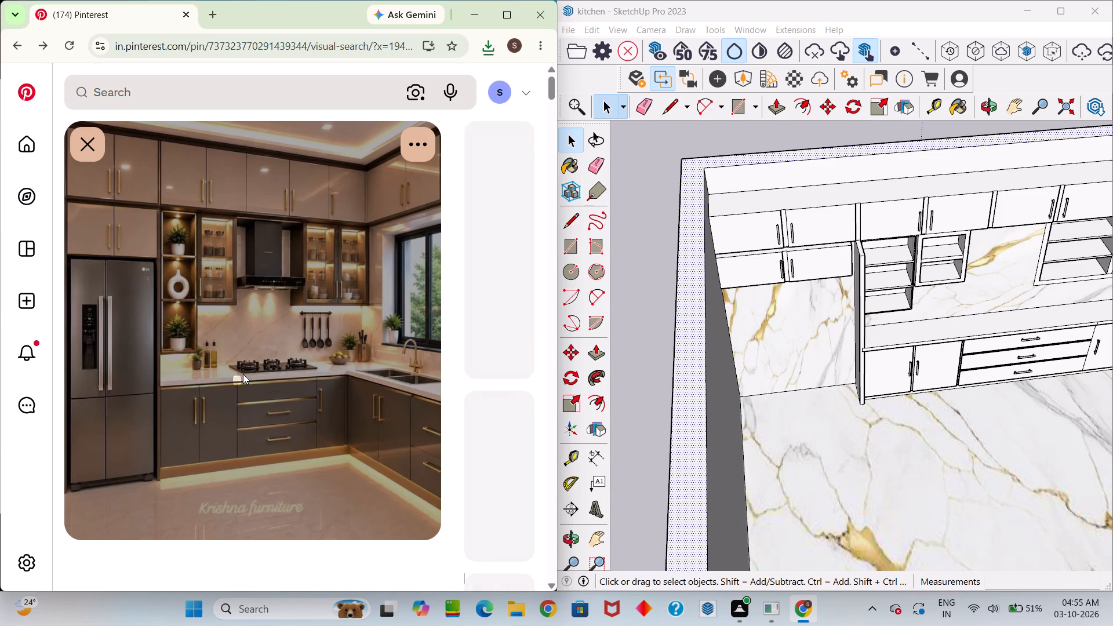
drag(243, 374, 262, 387)
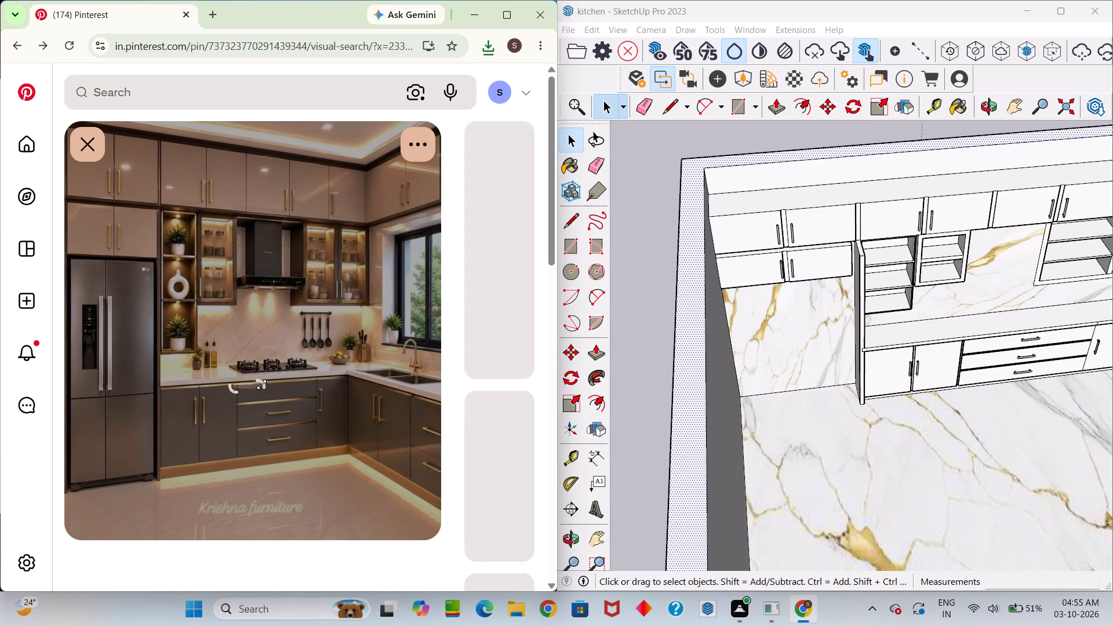
drag(234, 396, 253, 371)
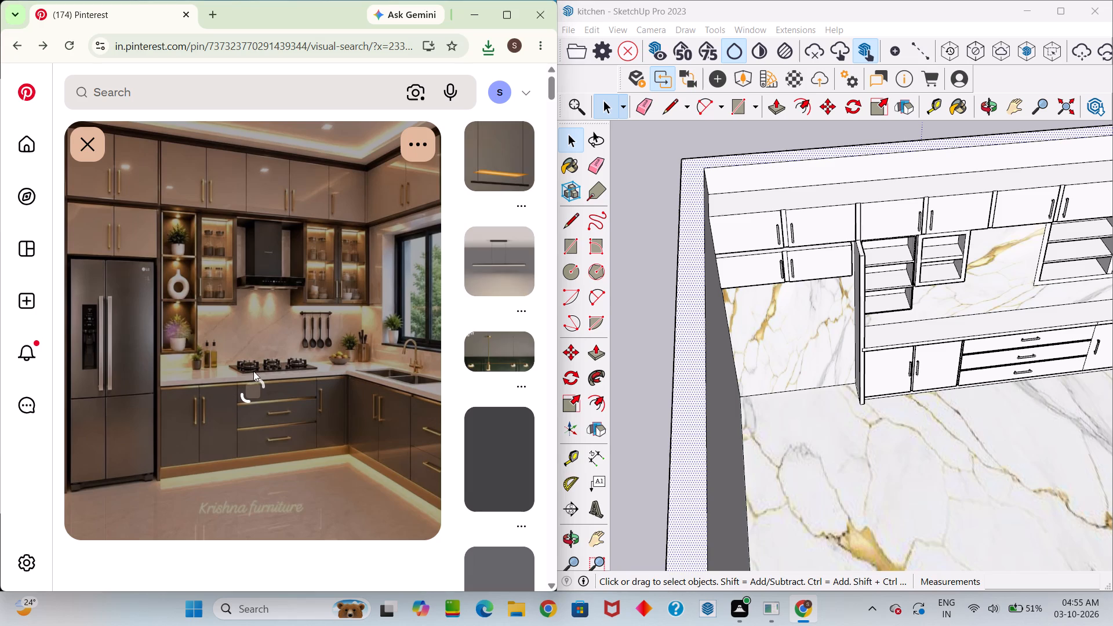
drag(253, 371, 254, 368)
drag(260, 375, 265, 379)
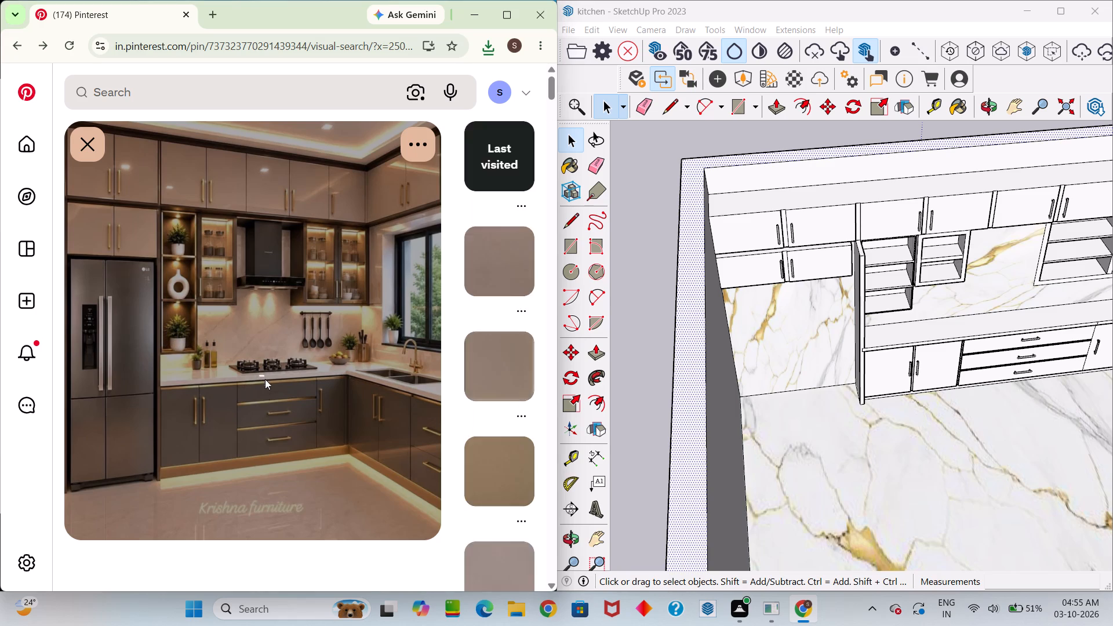
drag(265, 379, 265, 377)
Run a visual search cropped to the grey drawer front below the hob and look through the suggested pins.
click(280, 409)
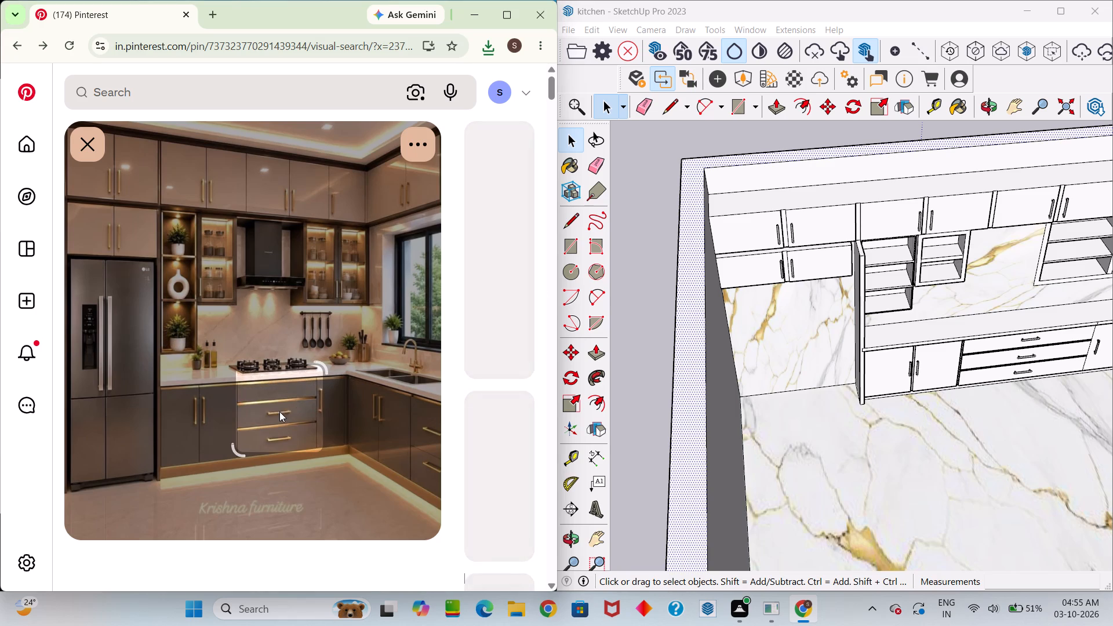
drag(318, 365, 298, 407)
drag(243, 449, 286, 405)
drag(297, 403, 286, 409)
scroll(388, 340, down, 2)
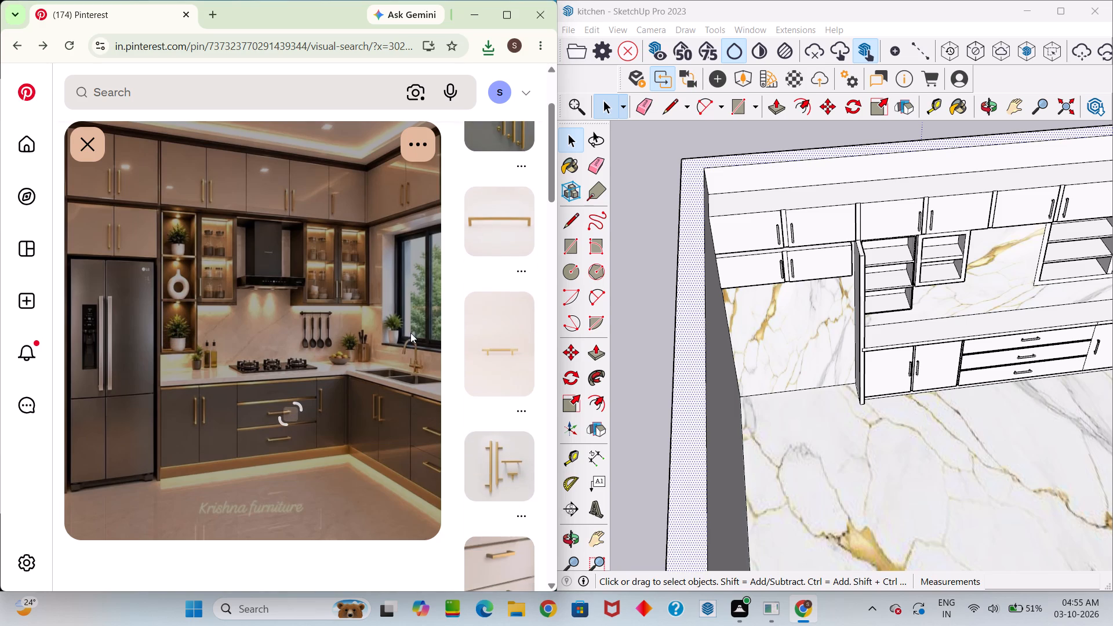
scroll(410, 333, down, 13)
scroll(425, 351, up, 5)
scroll(461, 301, up, 3)
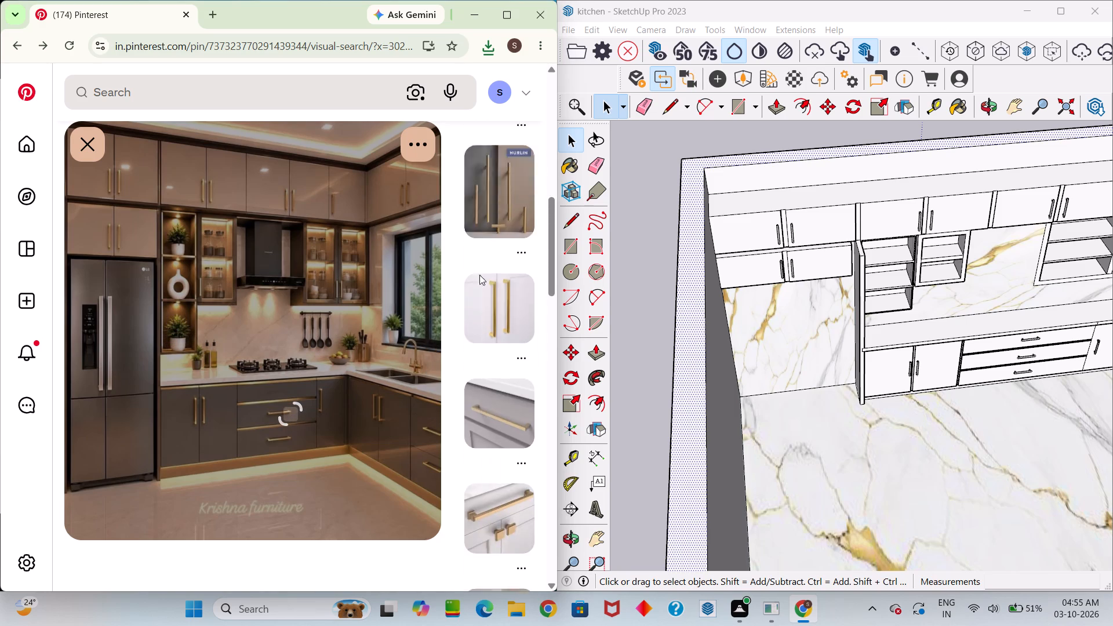
scroll(479, 275, up, 8)
scroll(493, 227, up, 5)
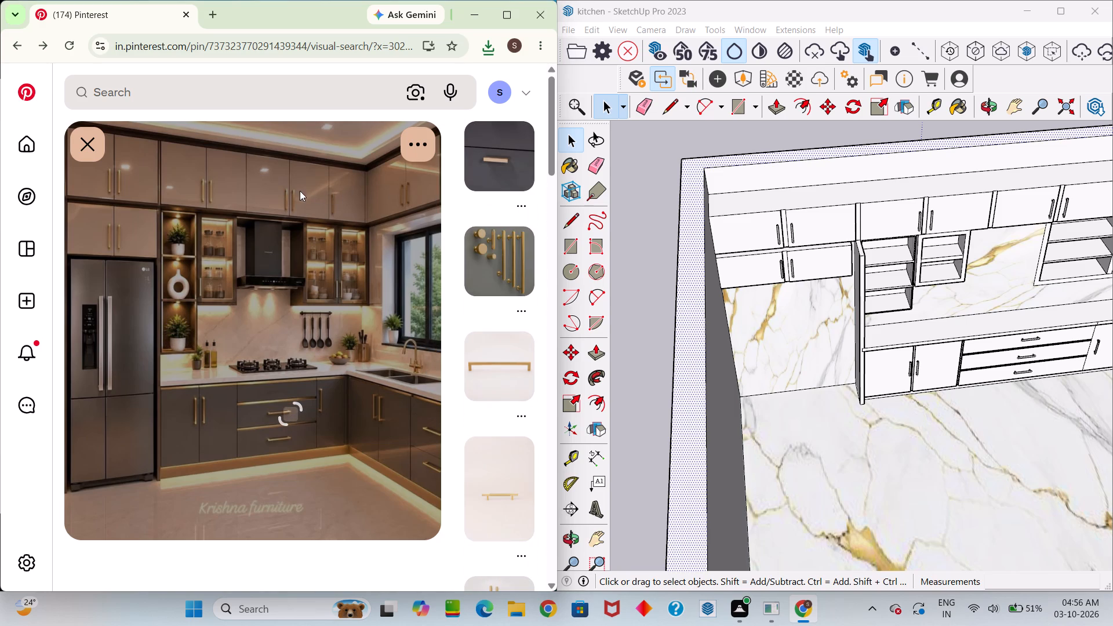
Run a visual search cropped to a small plain patch of the upper cabinet door above the range hood.
drag(295, 194, 292, 201)
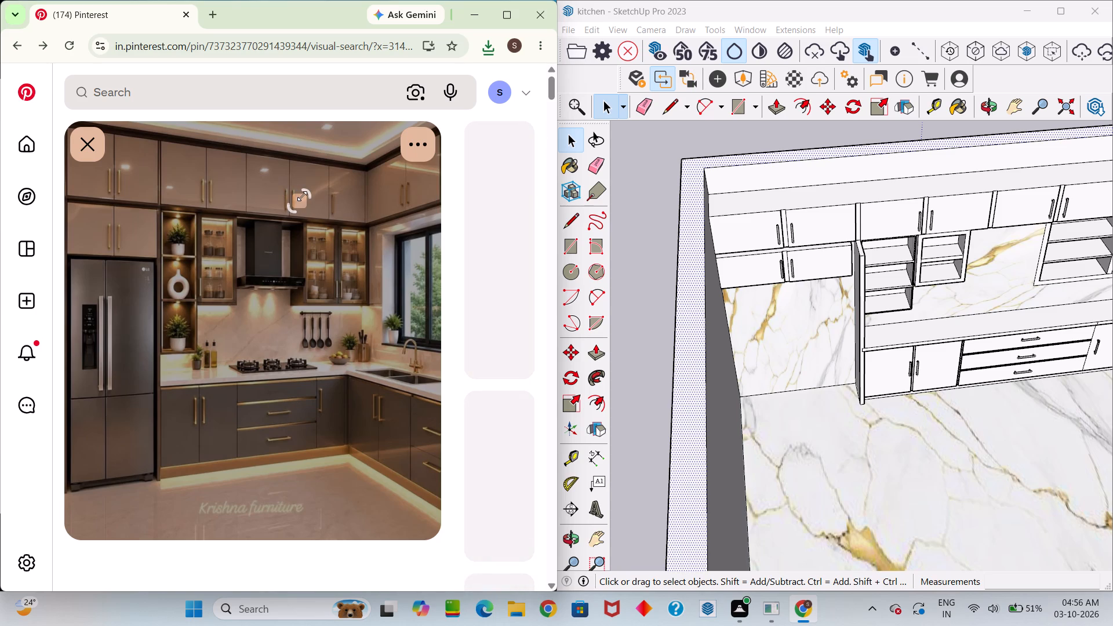
drag(302, 196, 289, 206)
click(288, 208)
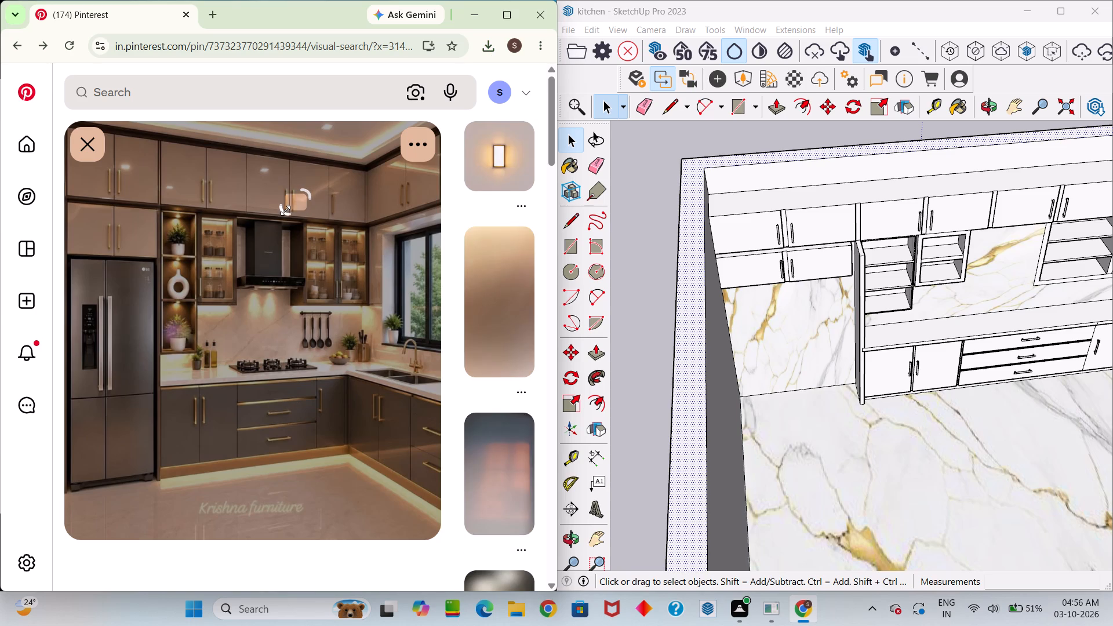
drag(308, 191, 303, 201)
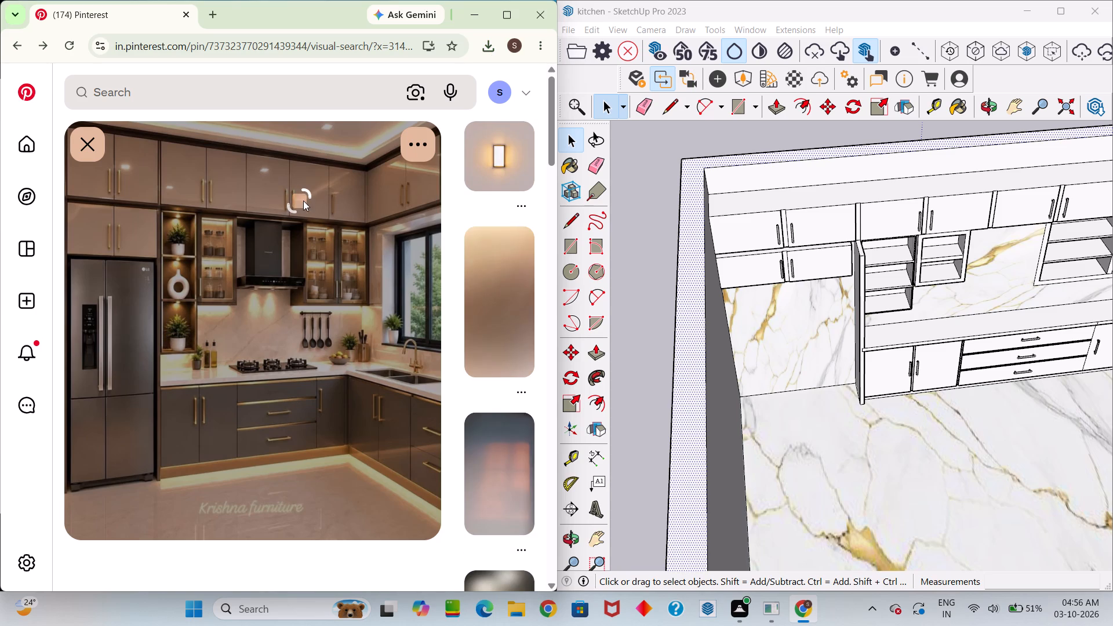
drag(303, 201, 290, 196)
Examine the suggested pins for a colour that suits the upper cabinet finish.
scroll(309, 181, down, 4)
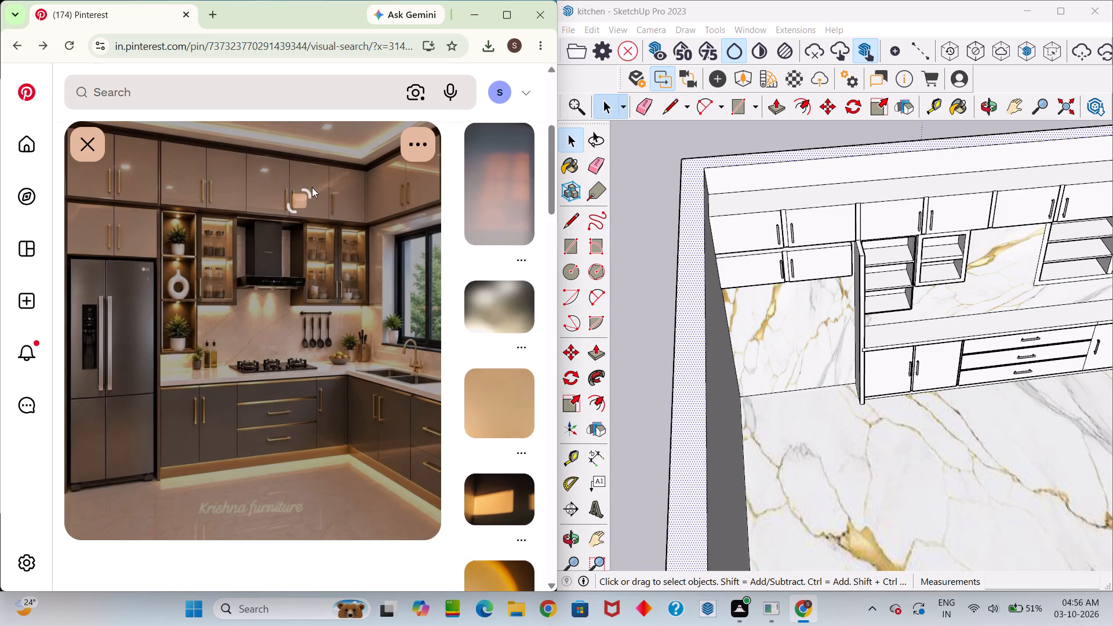
scroll(311, 188, down, 7)
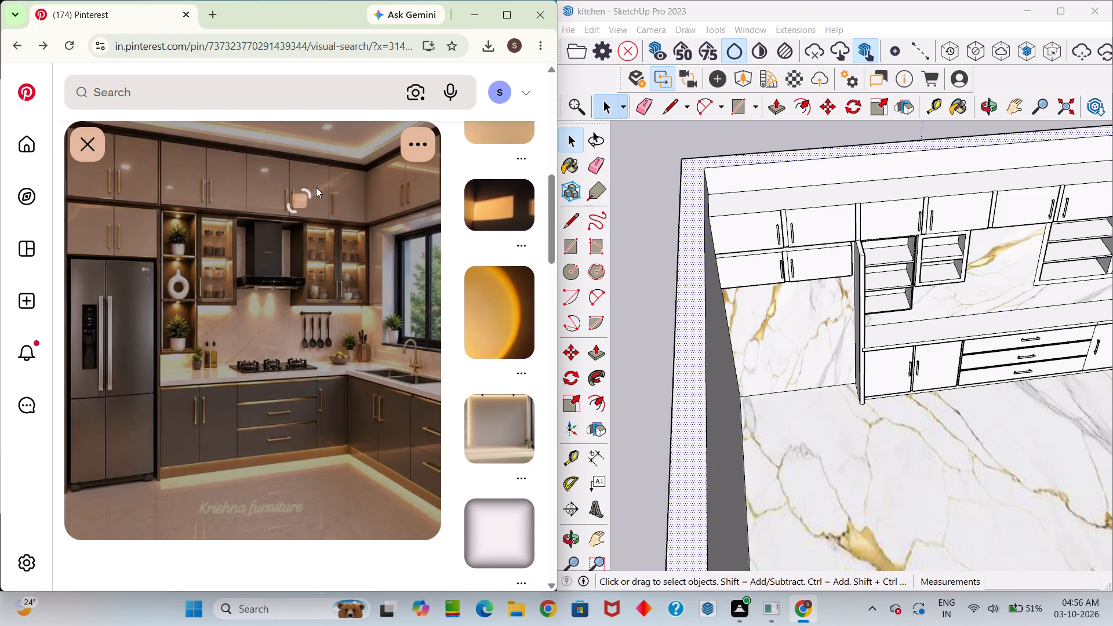
scroll(316, 187, down, 13)
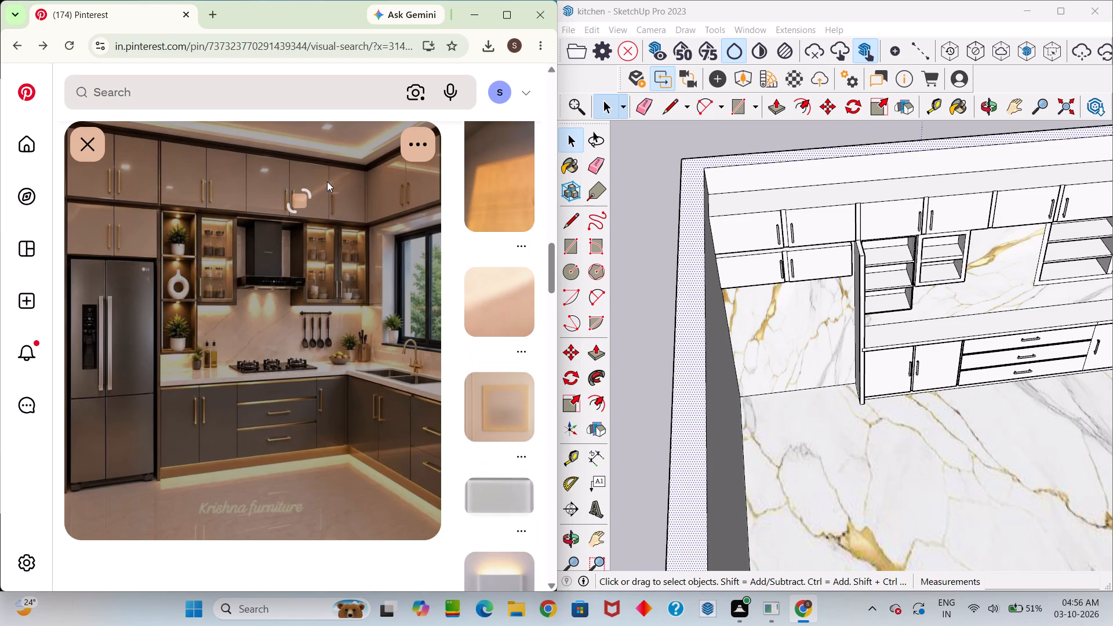
scroll(328, 181, down, 13)
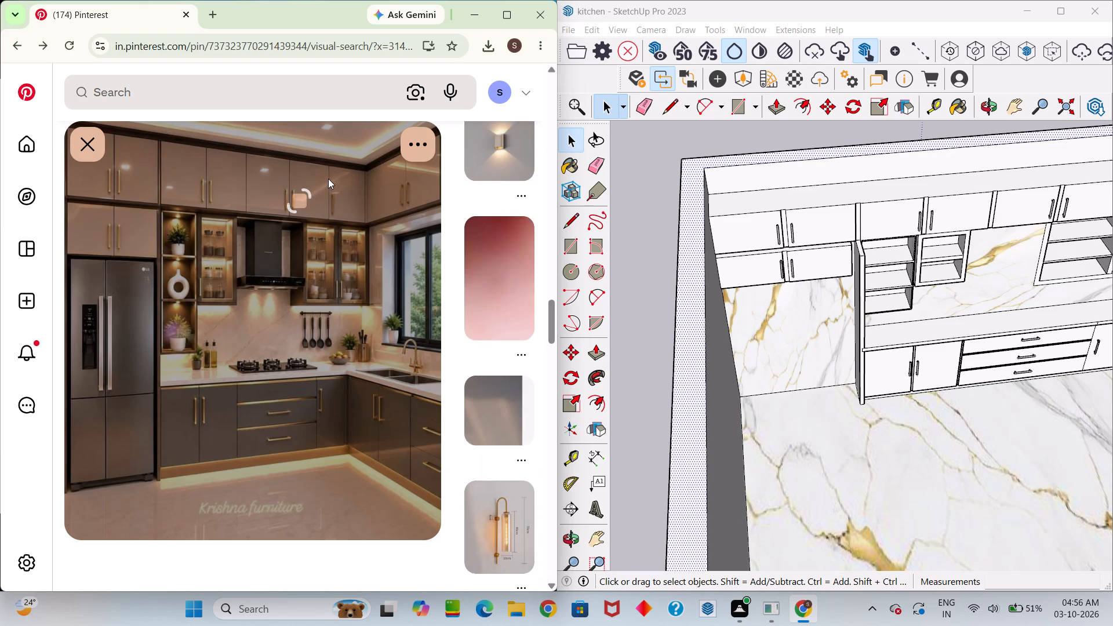
scroll(328, 179, down, 6)
scroll(330, 177, up, 6)
scroll(190, 106, up, 4)
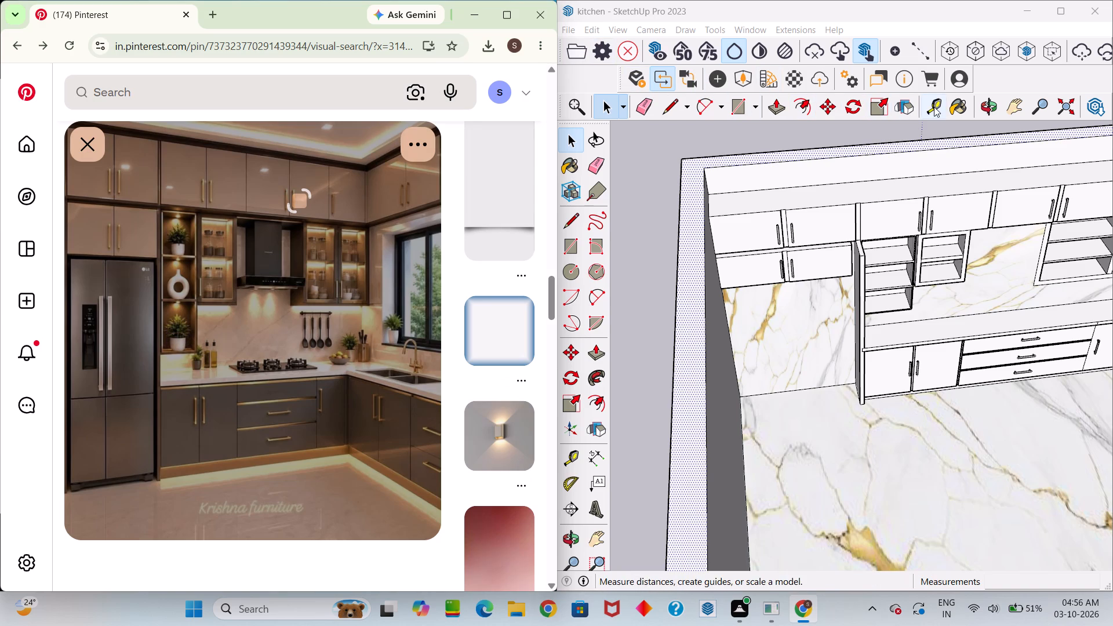
In SketchUp, create a new paint material using the pale pink image download (16) from Downloads as its texture.
click(958, 108)
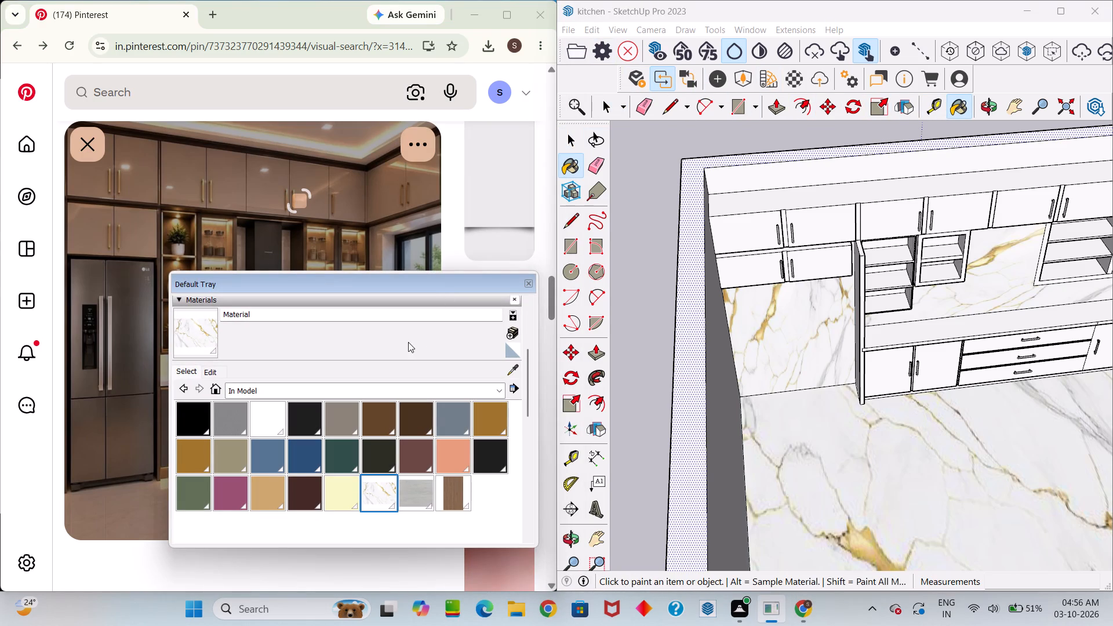
click(511, 329)
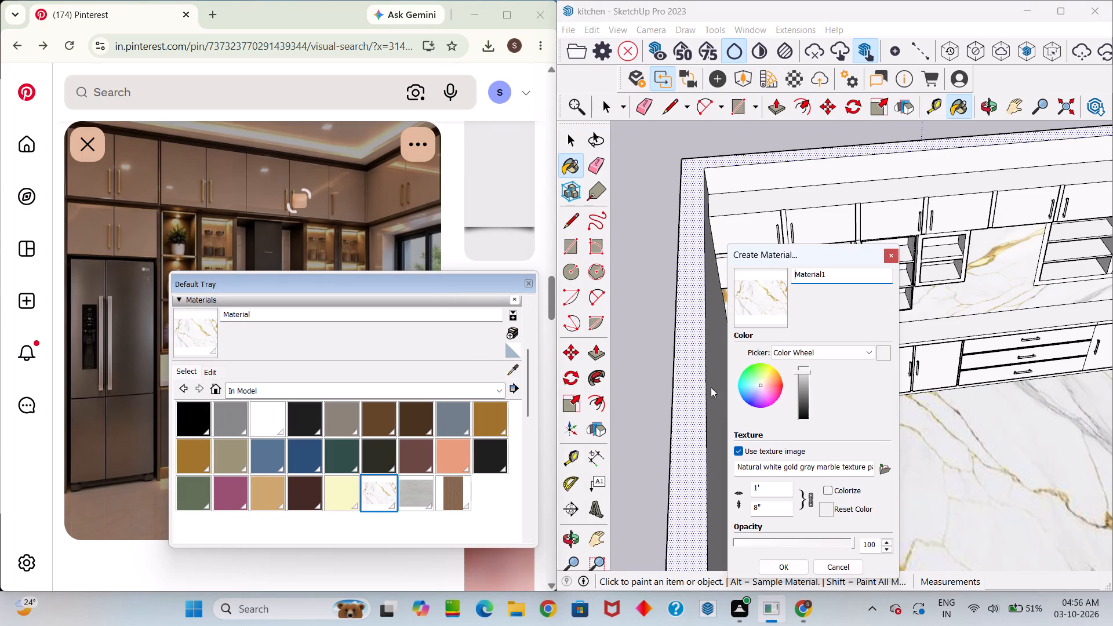
click(886, 471)
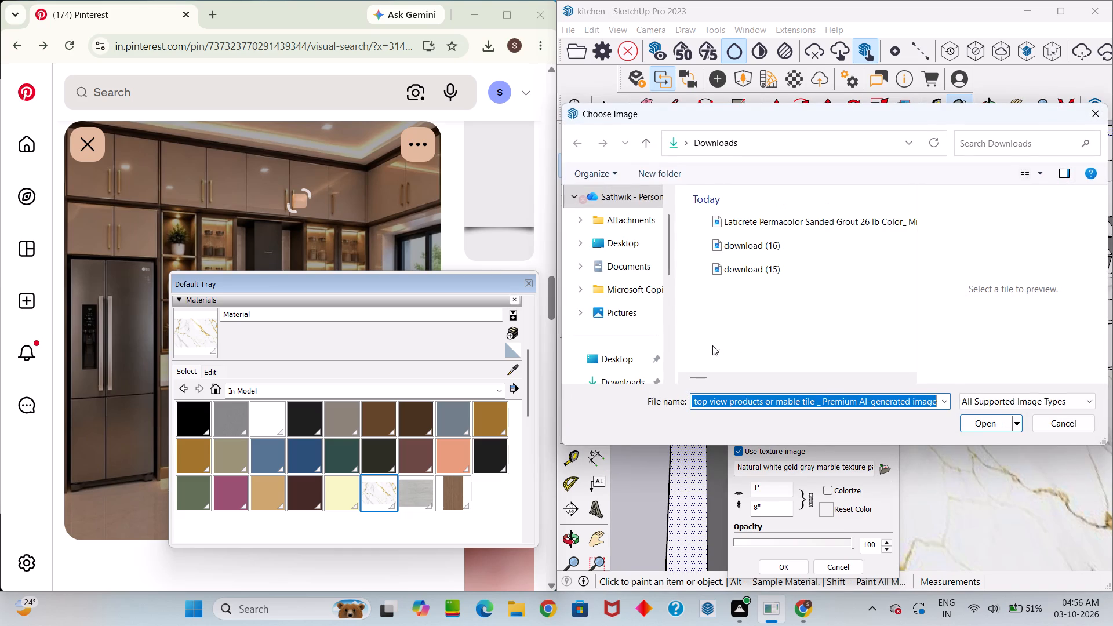
click(632, 372)
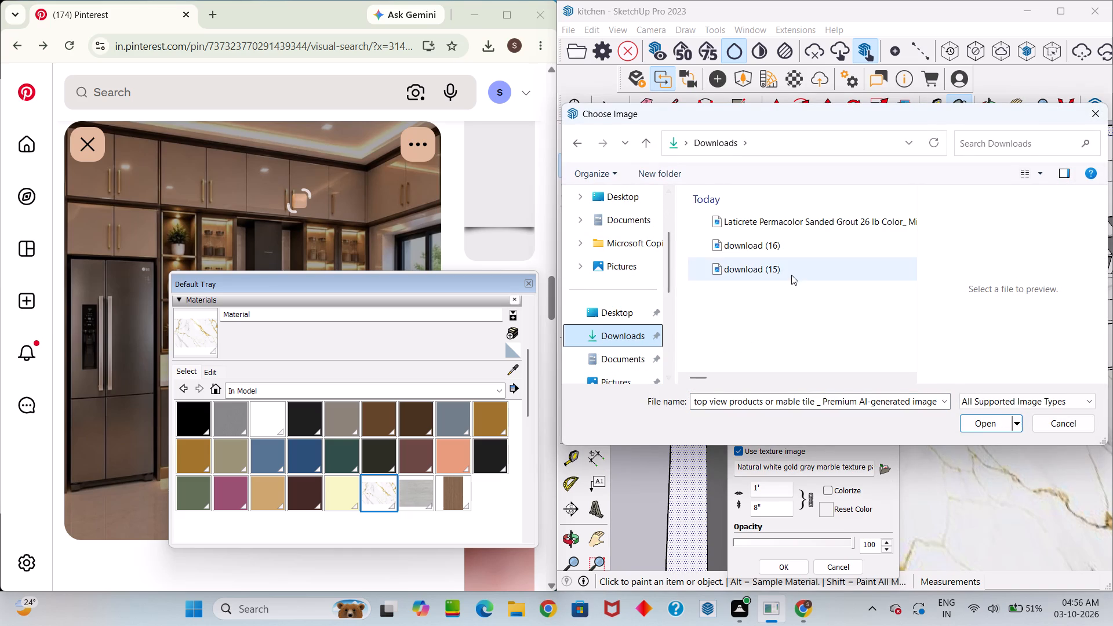
click(789, 243)
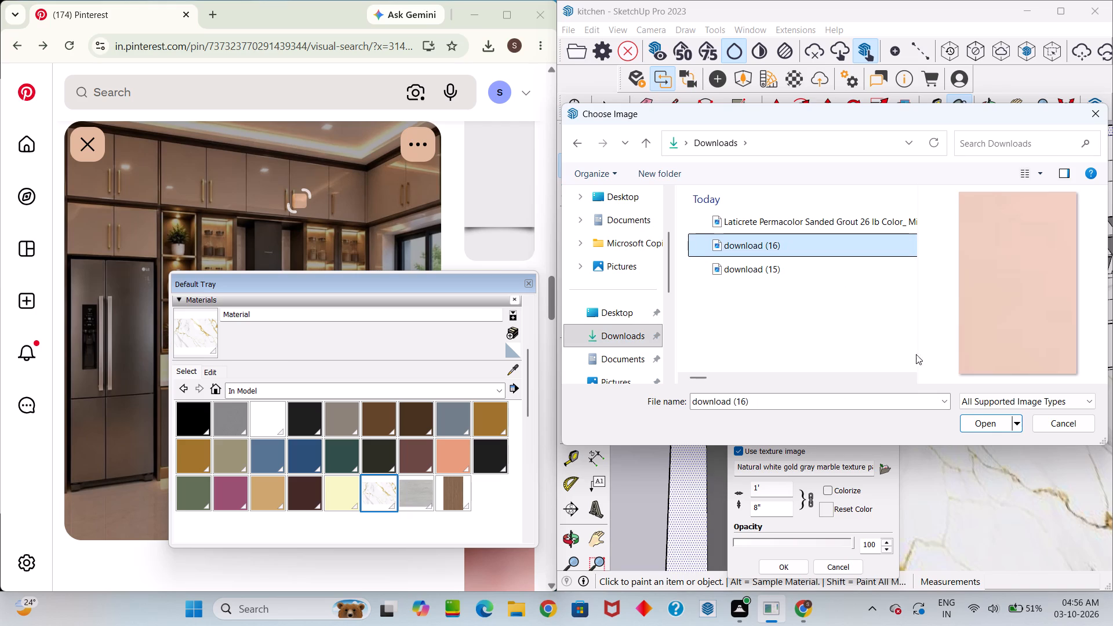
click(998, 423)
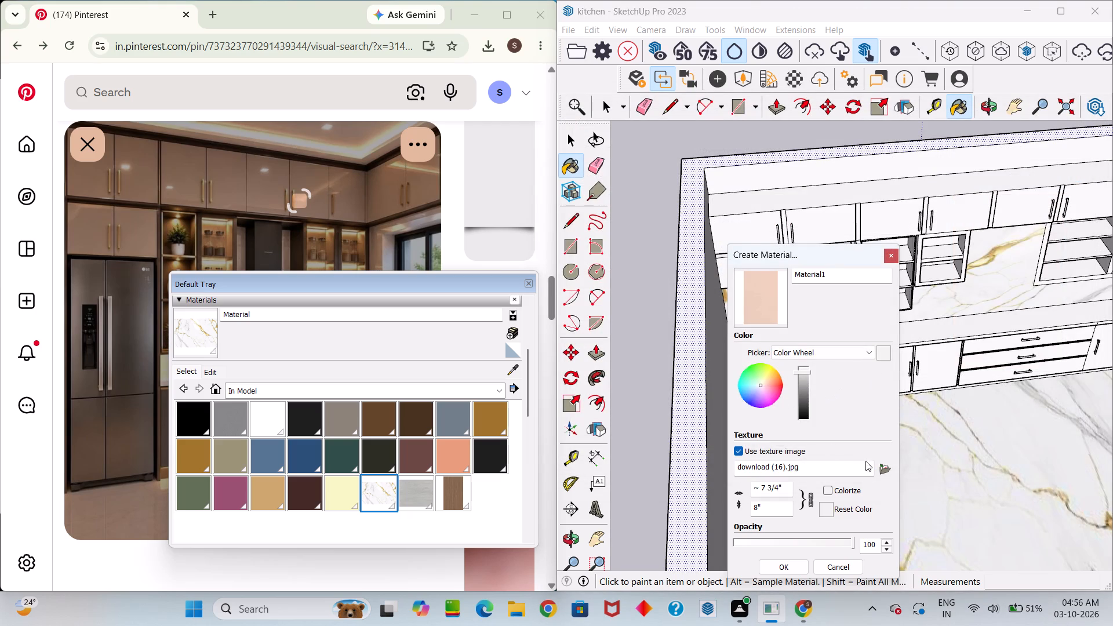
click(777, 563)
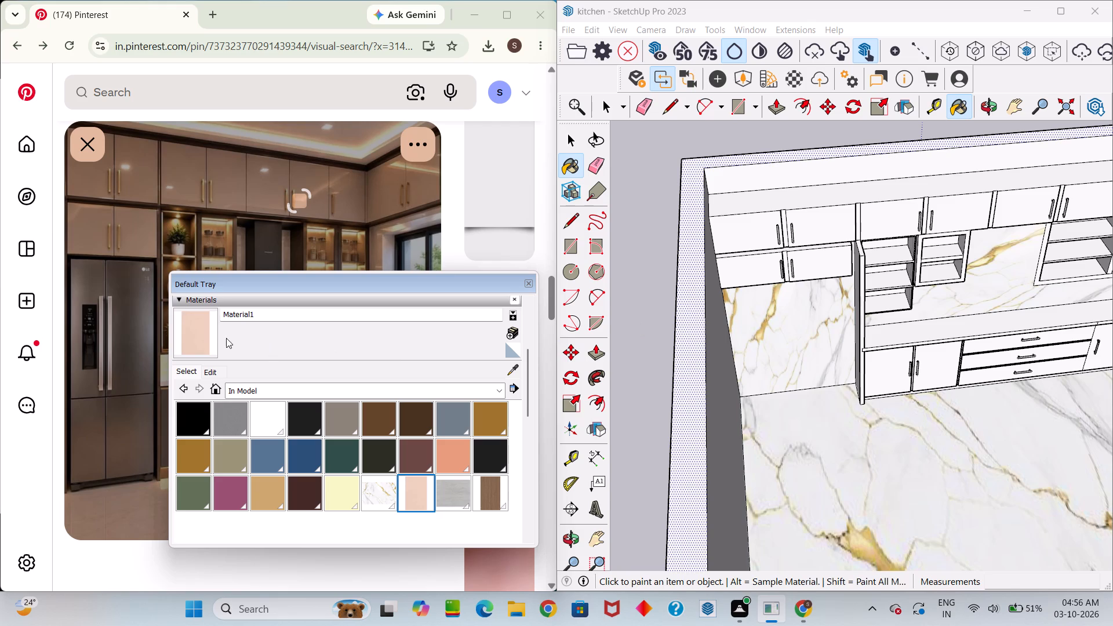
Paint the nine upper cabinet doors along the back wall with the pale pink Material1.
double_click(208, 333)
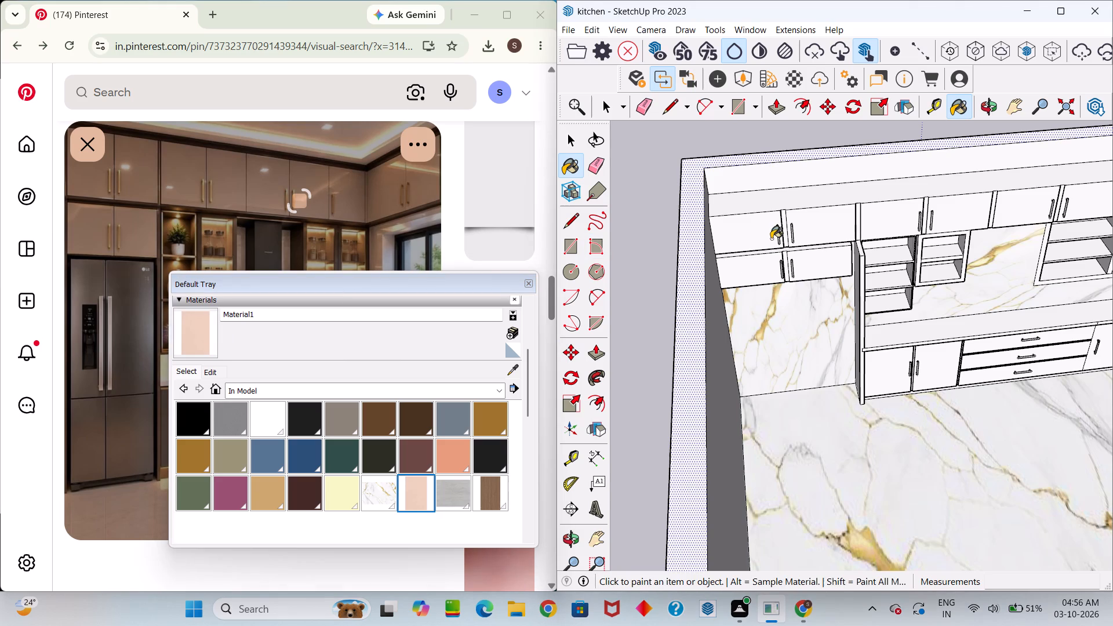
click(750, 233)
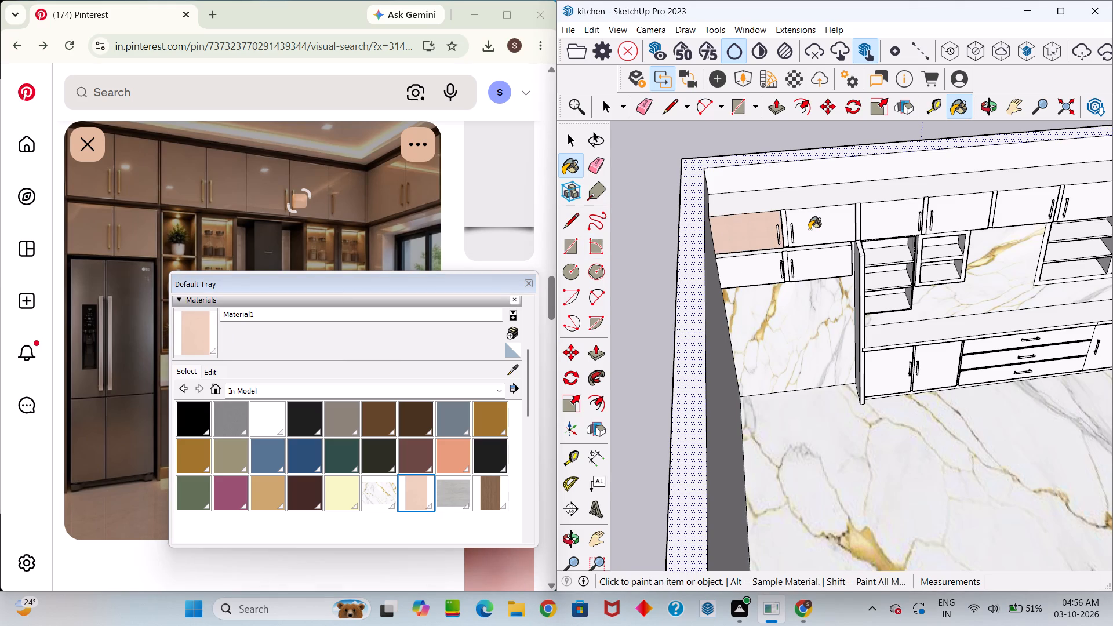
click(809, 230)
click(810, 272)
click(761, 271)
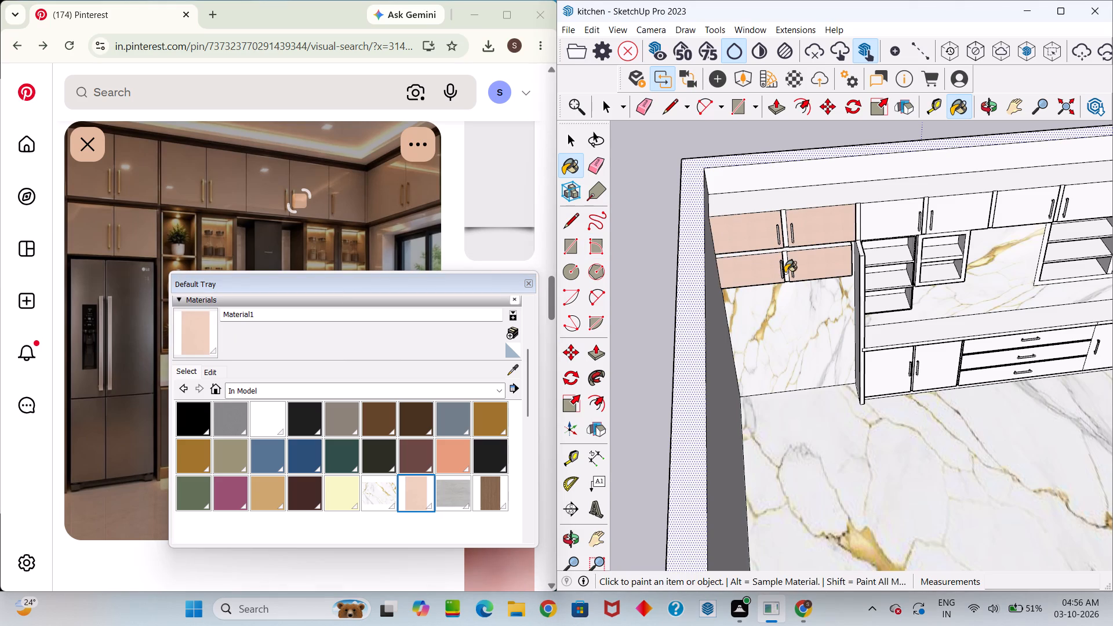
click(886, 209)
click(973, 214)
click(1016, 212)
scroll(1010, 203, down, 4)
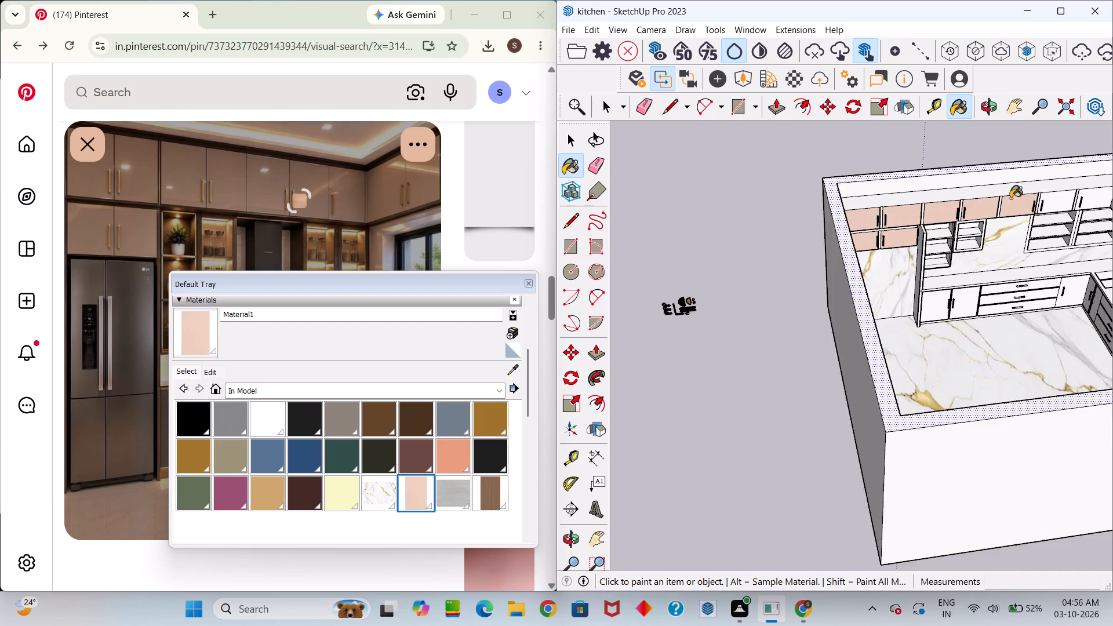
scroll(1010, 198, down, 5)
scroll(1055, 204, up, 5)
click(1041, 199)
click(1082, 194)
Paint the top face of the L-shaped upper cabinet run with Material1.
middle_drag(1094, 193, 1083, 154)
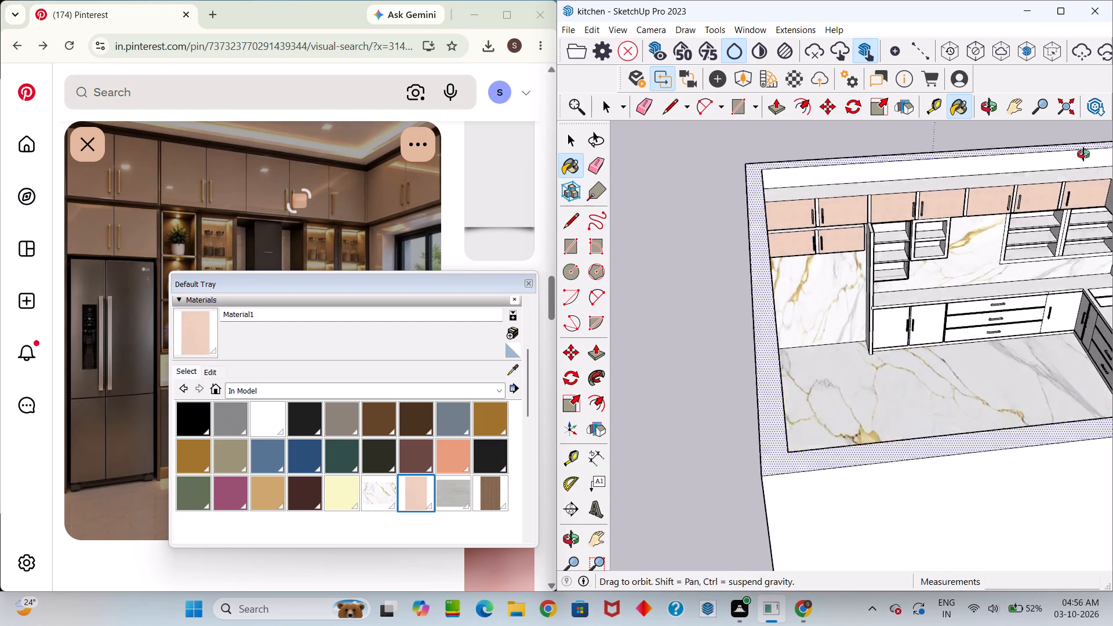
middle_drag(1083, 154, 1011, 169)
click(990, 195)
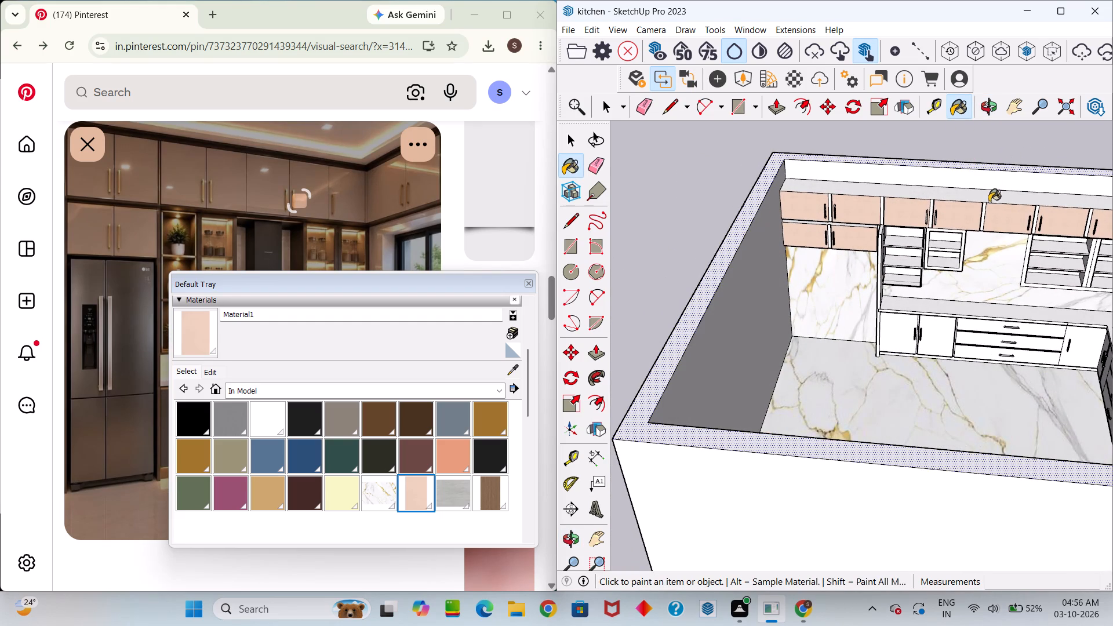
Paint the upper cabinet doors along the window wall with Material1.
middle_drag(969, 239, 1112, 254)
middle_click(981, 251)
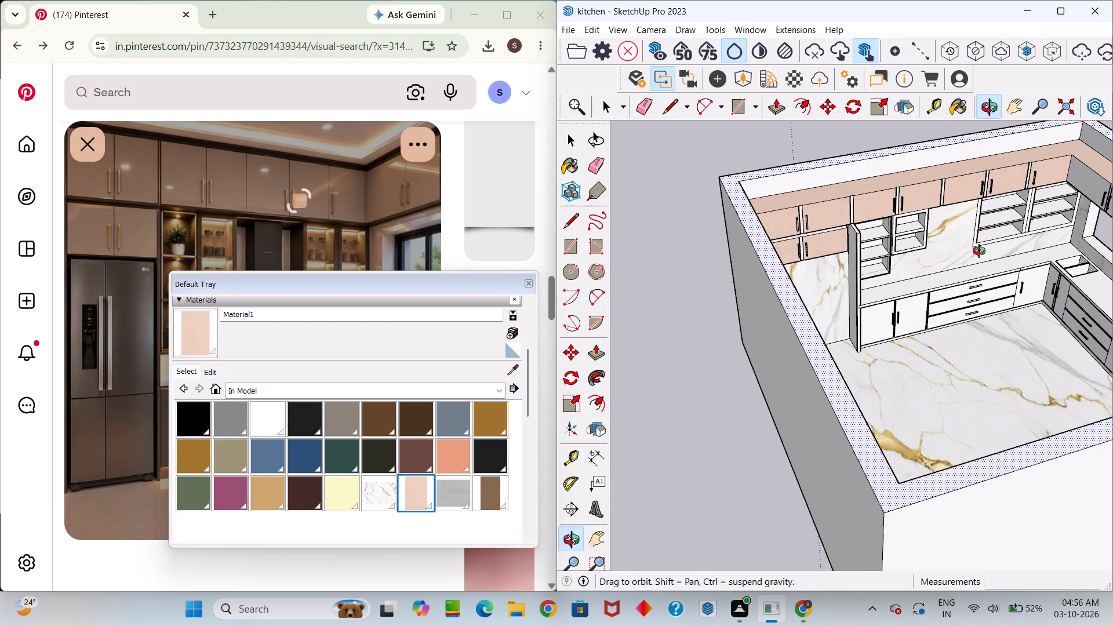
middle_drag(977, 251, 854, 223)
drag(977, 251, 855, 223)
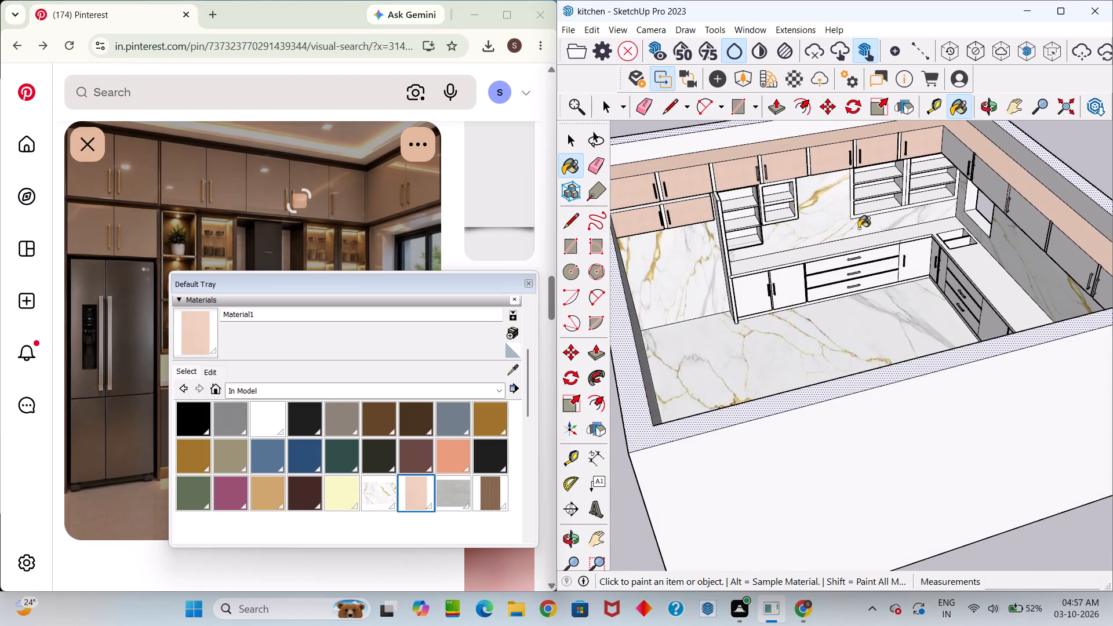
middle_drag(877, 239, 1112, 252)
scroll(1081, 149, up, 3)
click(1004, 175)
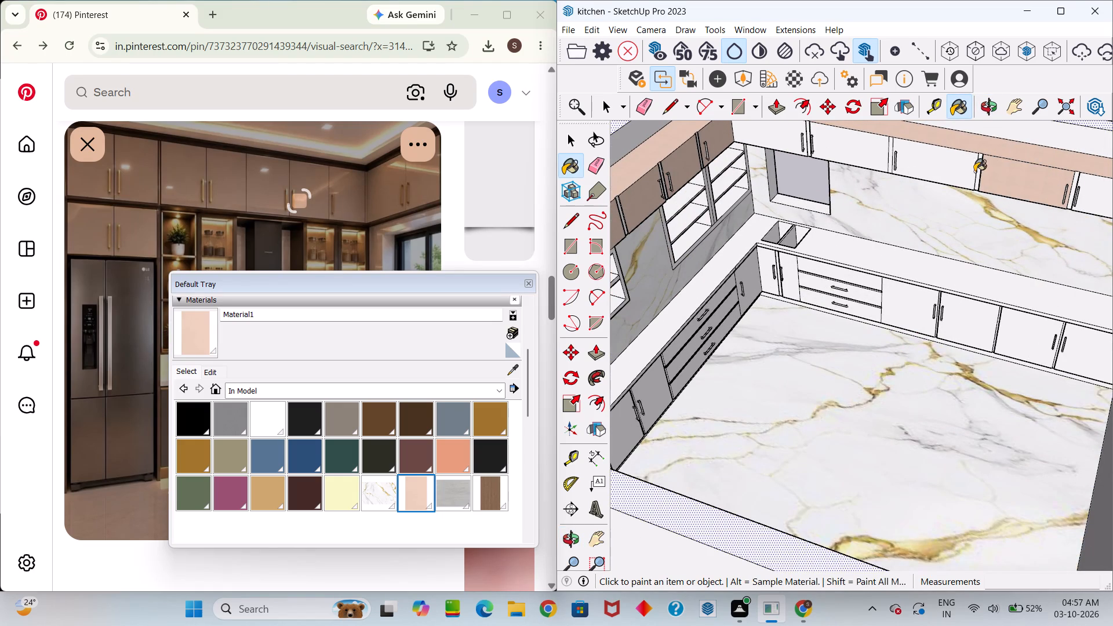
click(949, 162)
click(870, 151)
click(795, 134)
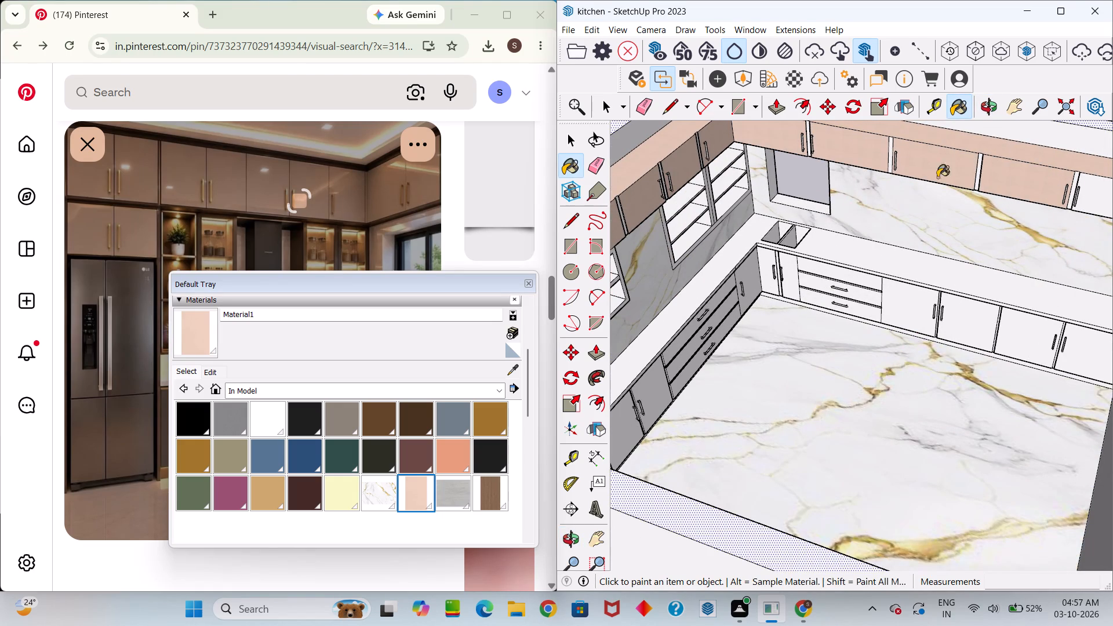
click(1099, 200)
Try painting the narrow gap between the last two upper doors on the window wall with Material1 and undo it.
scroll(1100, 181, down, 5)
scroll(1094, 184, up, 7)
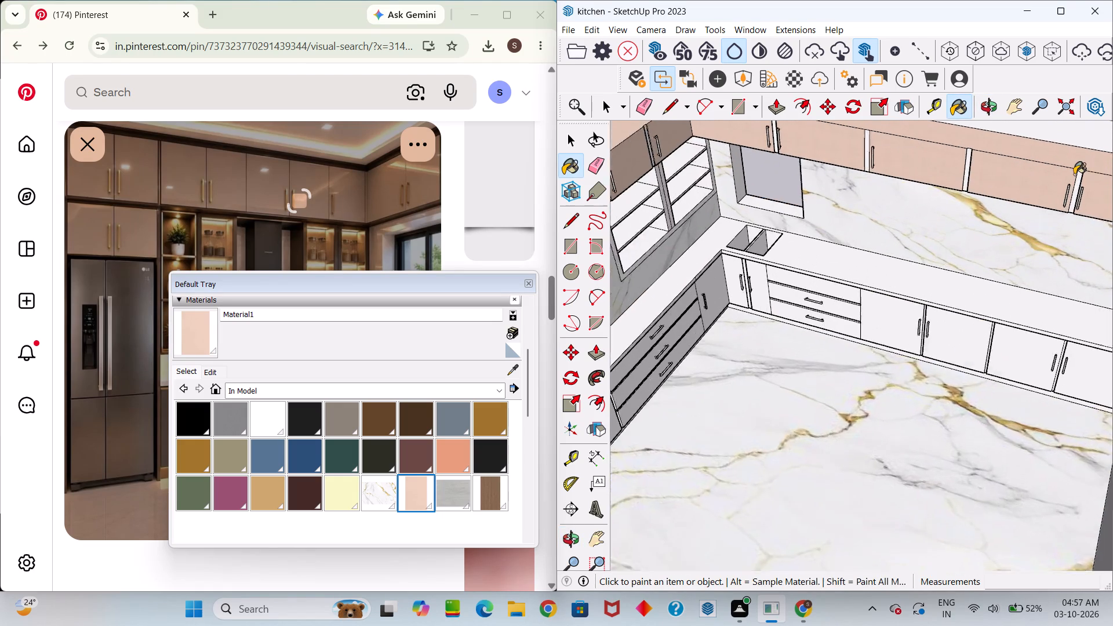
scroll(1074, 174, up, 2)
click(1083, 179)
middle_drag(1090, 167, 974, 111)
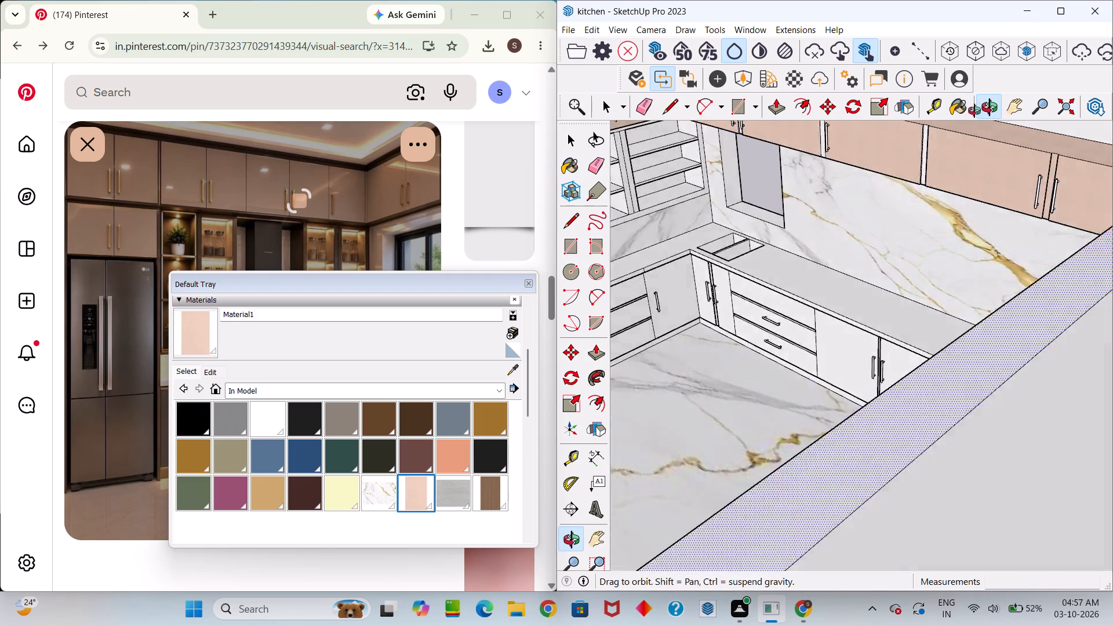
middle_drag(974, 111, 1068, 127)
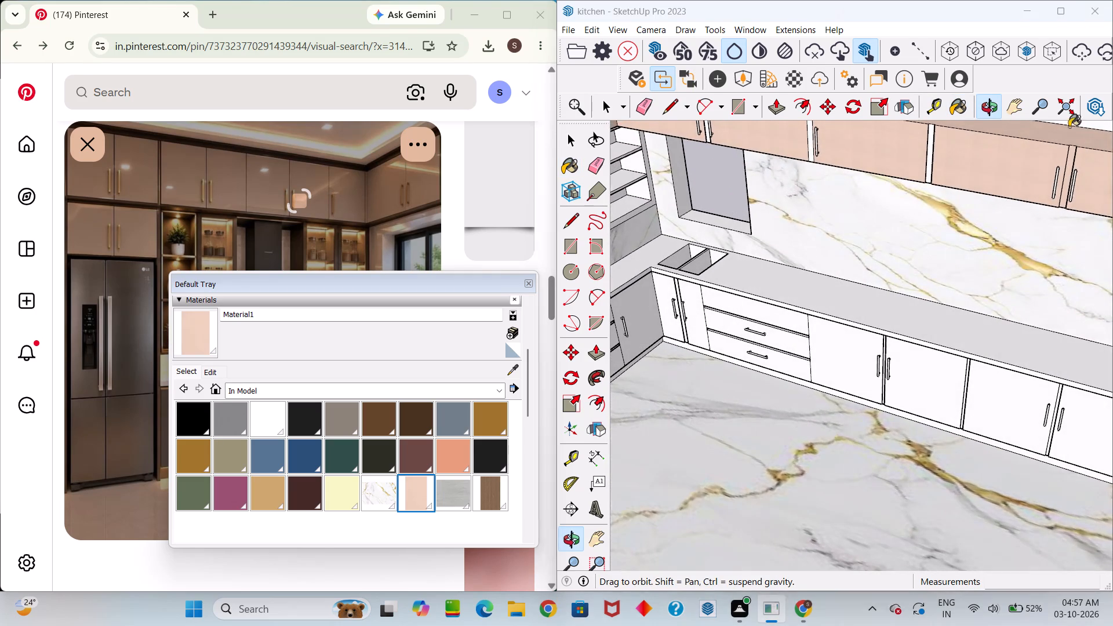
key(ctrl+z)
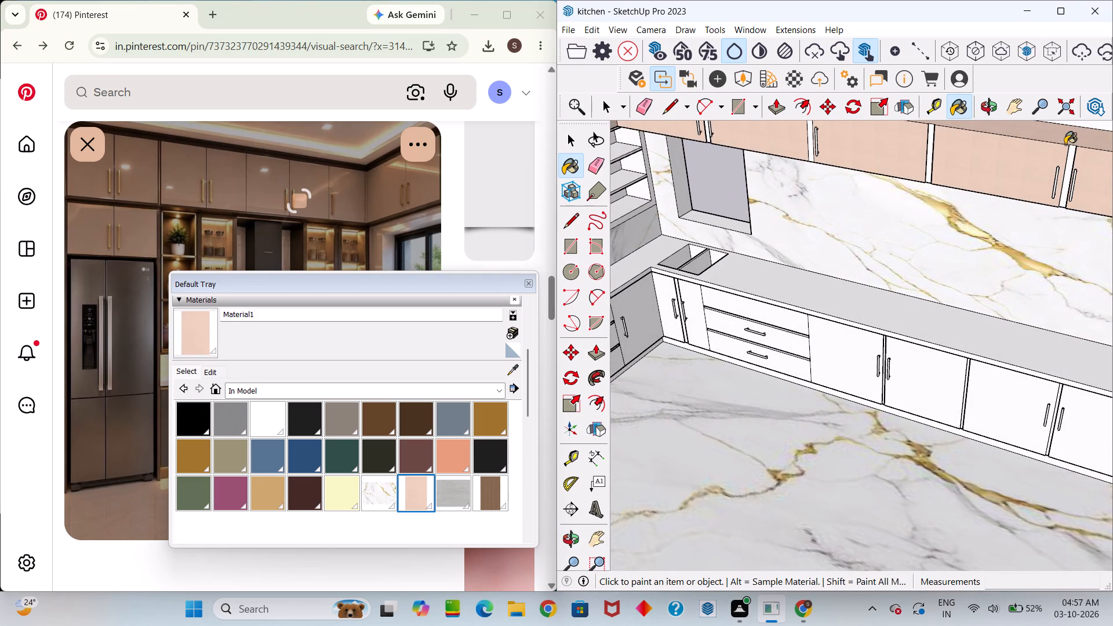
Examine the painted upper cabinets on both walls for faces still without the pink finish.
middle_drag(1009, 196, 1112, 210)
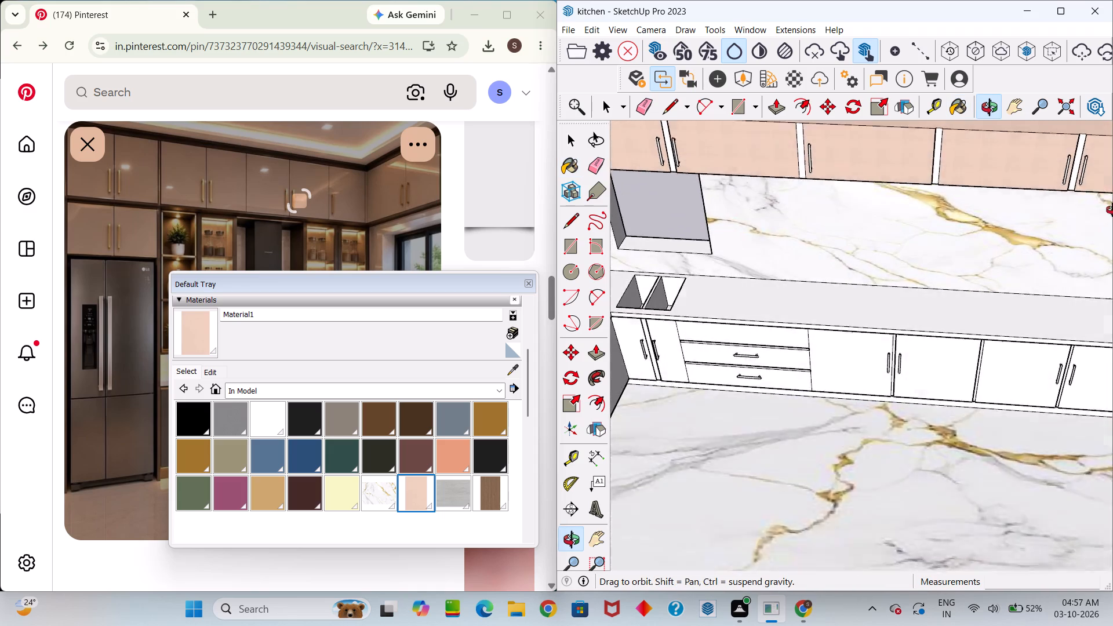
middle_drag(1112, 210, 1095, 243)
scroll(1043, 249, down, 5)
middle_drag(968, 243, 944, 241)
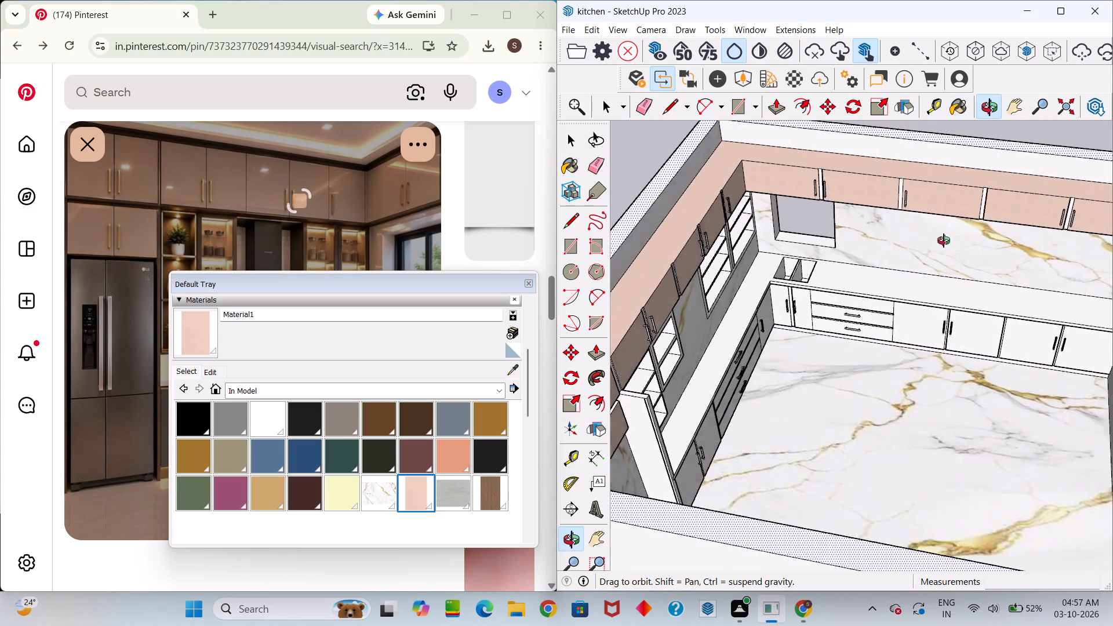
middle_drag(944, 241, 861, 230)
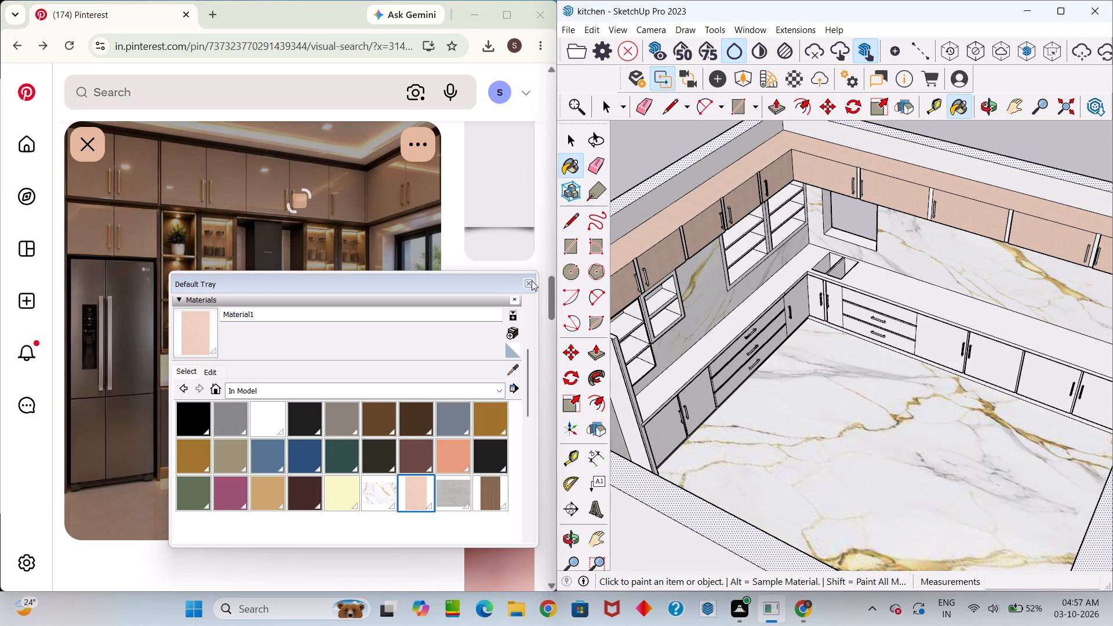
middle_drag(875, 231, 714, 152)
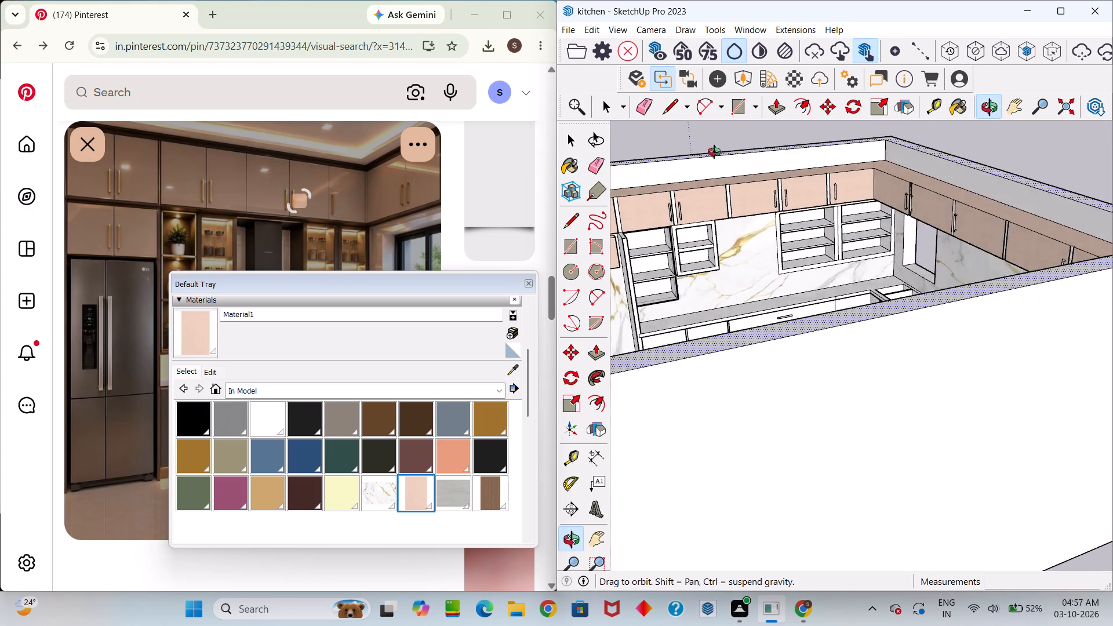
middle_drag(714, 152, 707, 240)
scroll(712, 230, down, 12)
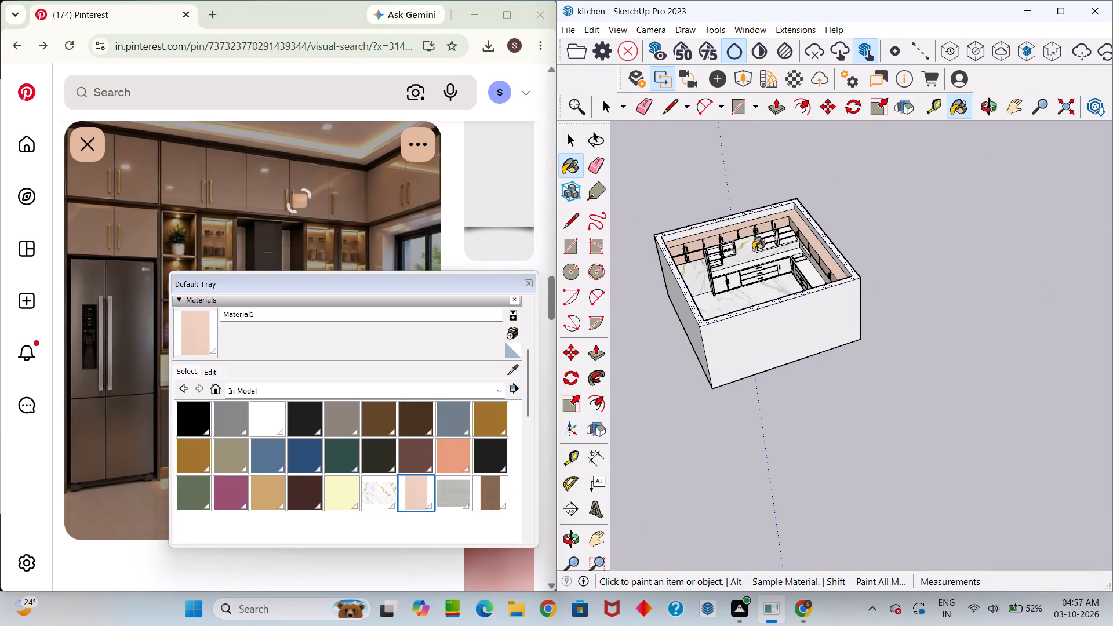
middle_drag(766, 253, 861, 267)
drag(791, 265, 860, 268)
scroll(845, 270, up, 6)
middle_drag(830, 277, 696, 292)
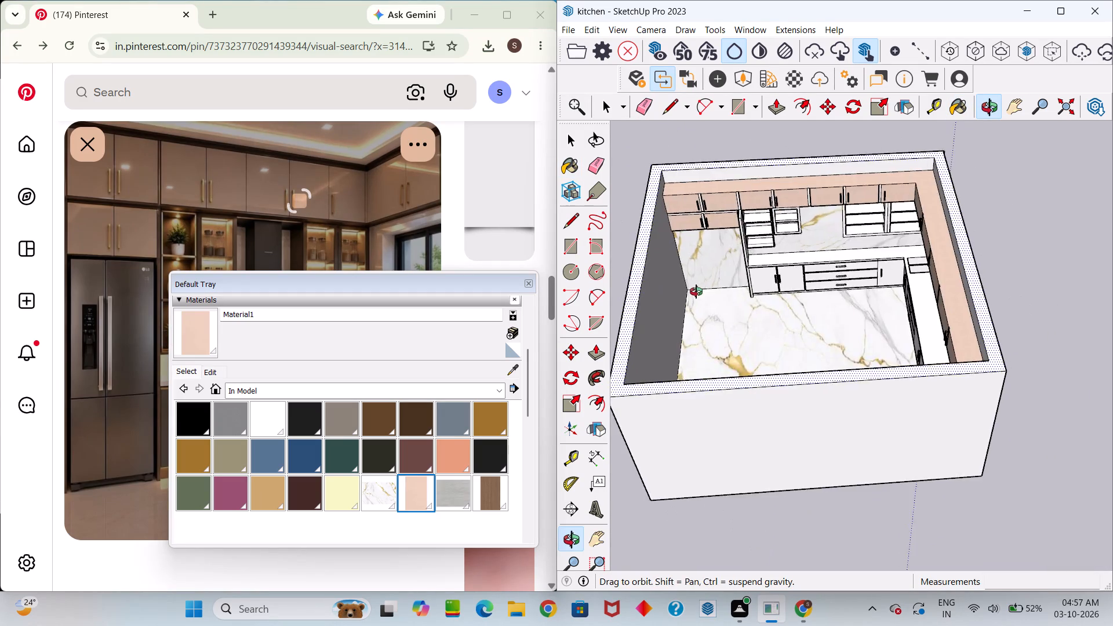
Paint the underside of the upper cabinets above the window with Material1.
middle_drag(696, 292, 937, 193)
scroll(861, 263, up, 7)
scroll(856, 210, up, 1)
middle_drag(857, 209, 928, 143)
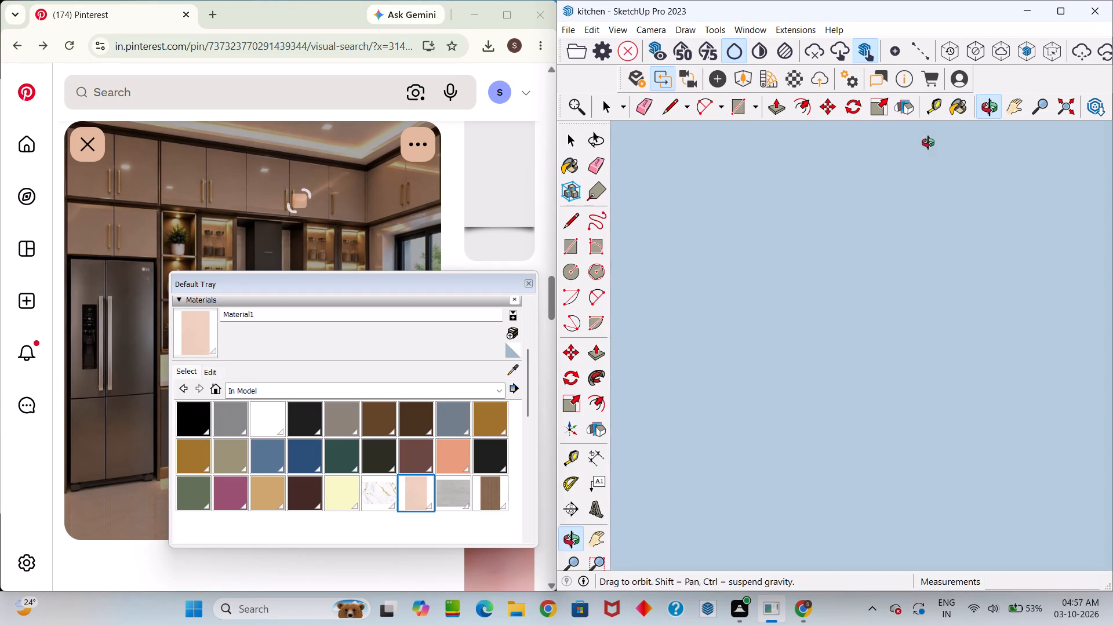
middle_drag(928, 143, 912, 177)
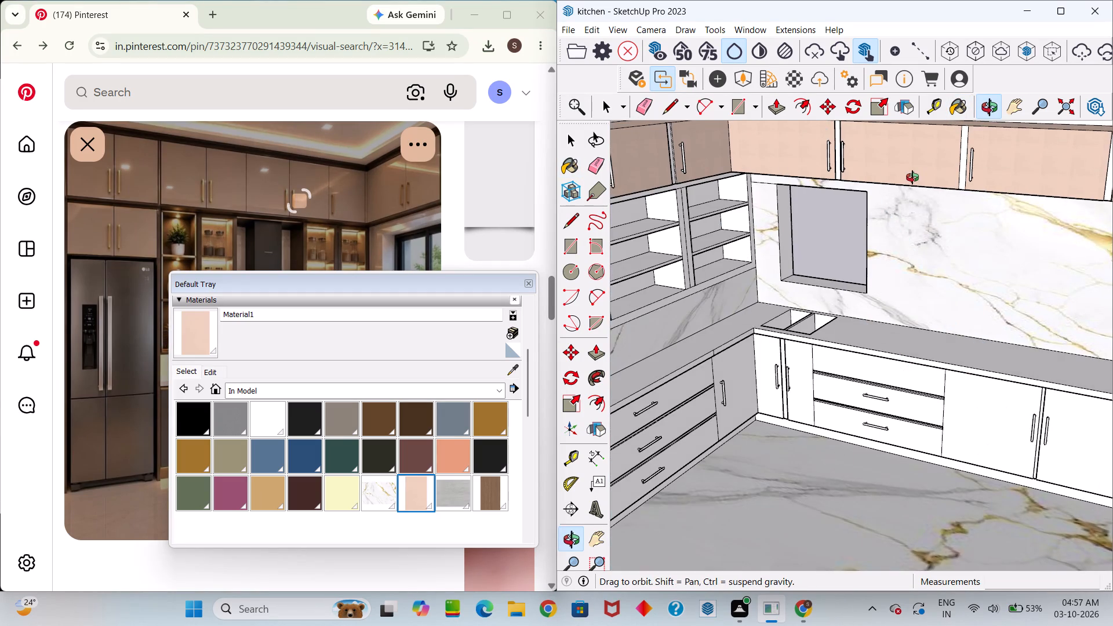
middle_drag(912, 177, 884, 155)
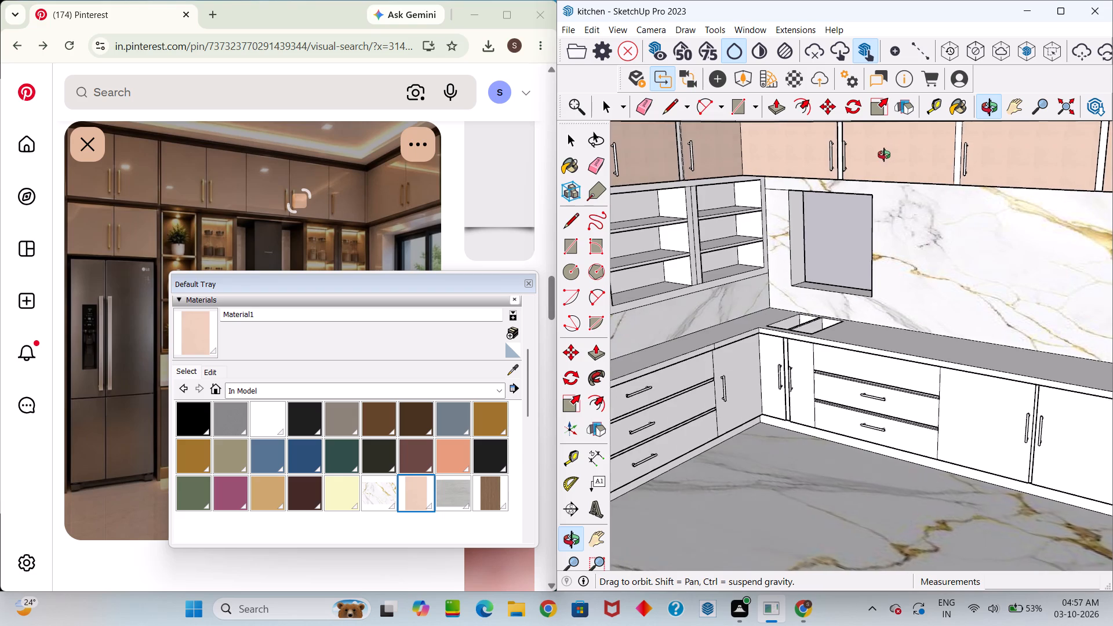
middle_drag(884, 155, 873, 117)
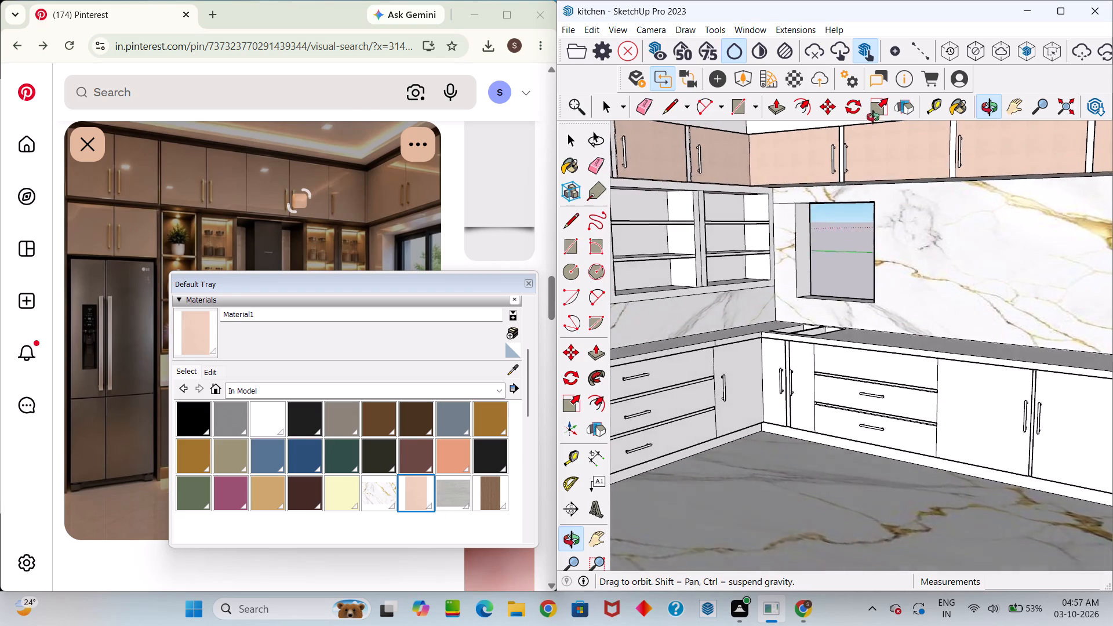
middle_drag(873, 117, 938, 172)
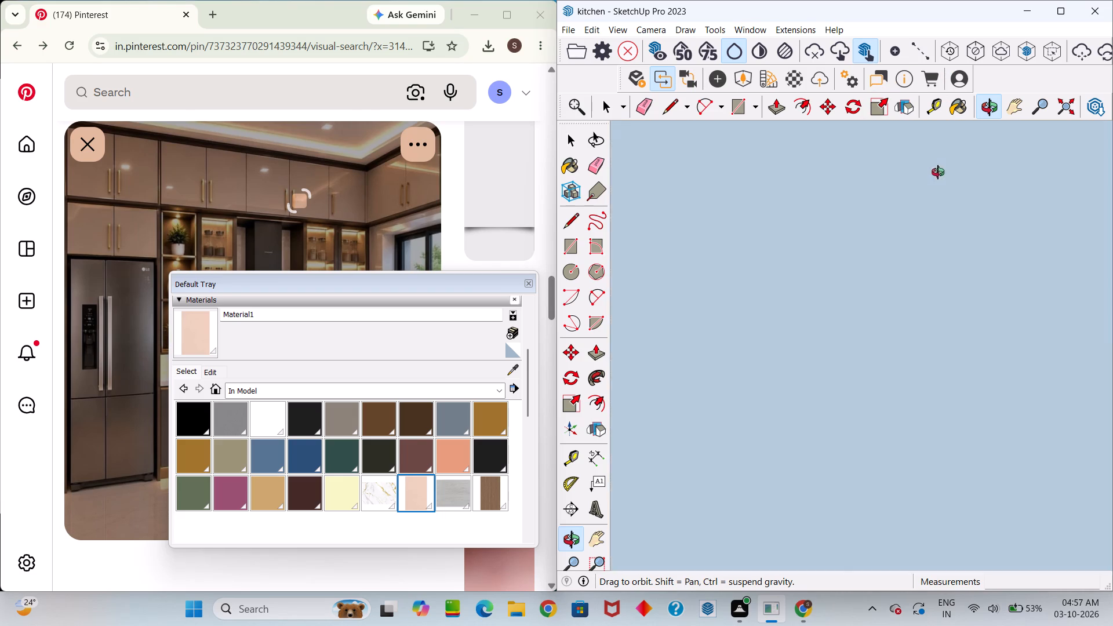
middle_drag(938, 172, 914, 185)
scroll(914, 177, up, 1)
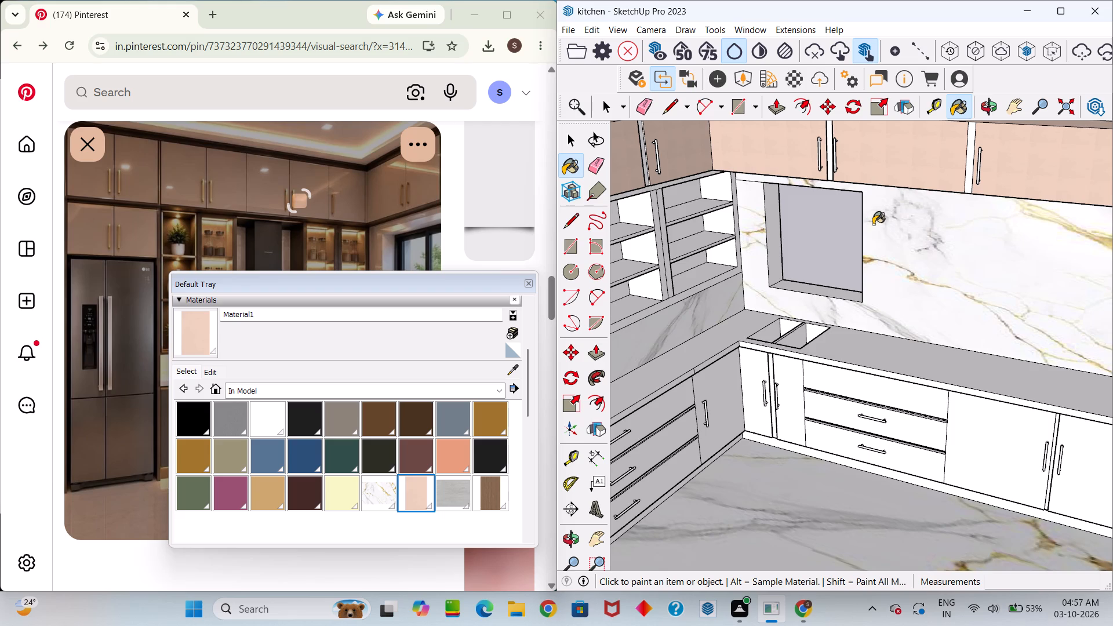
middle_drag(896, 173, 942, 31)
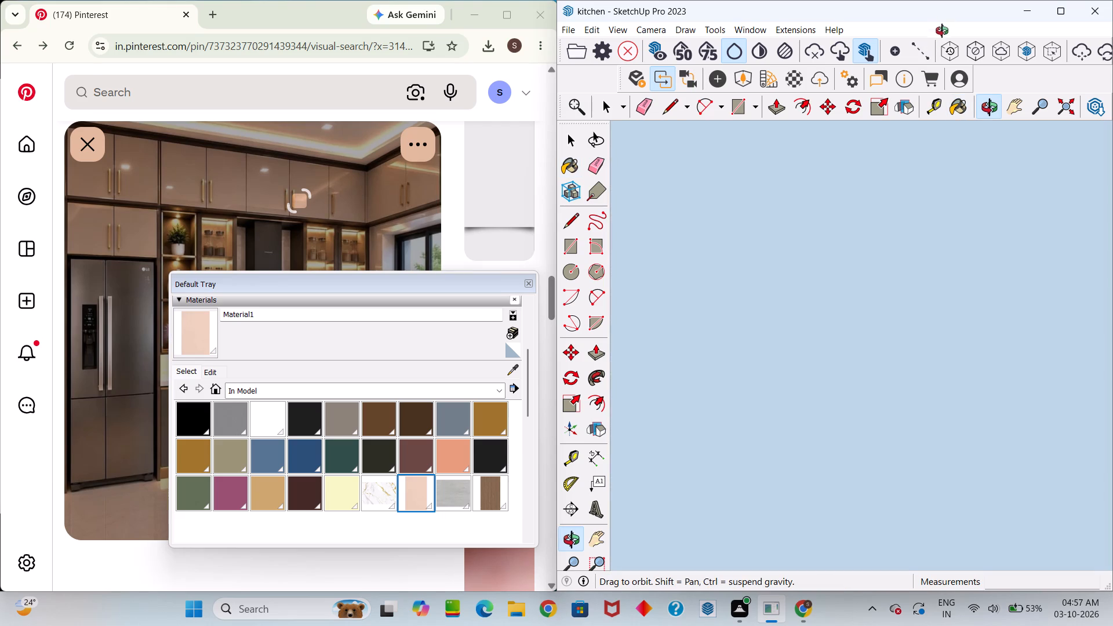
middle_drag(942, 31, 900, 73)
scroll(877, 163, up, 6)
click(922, 185)
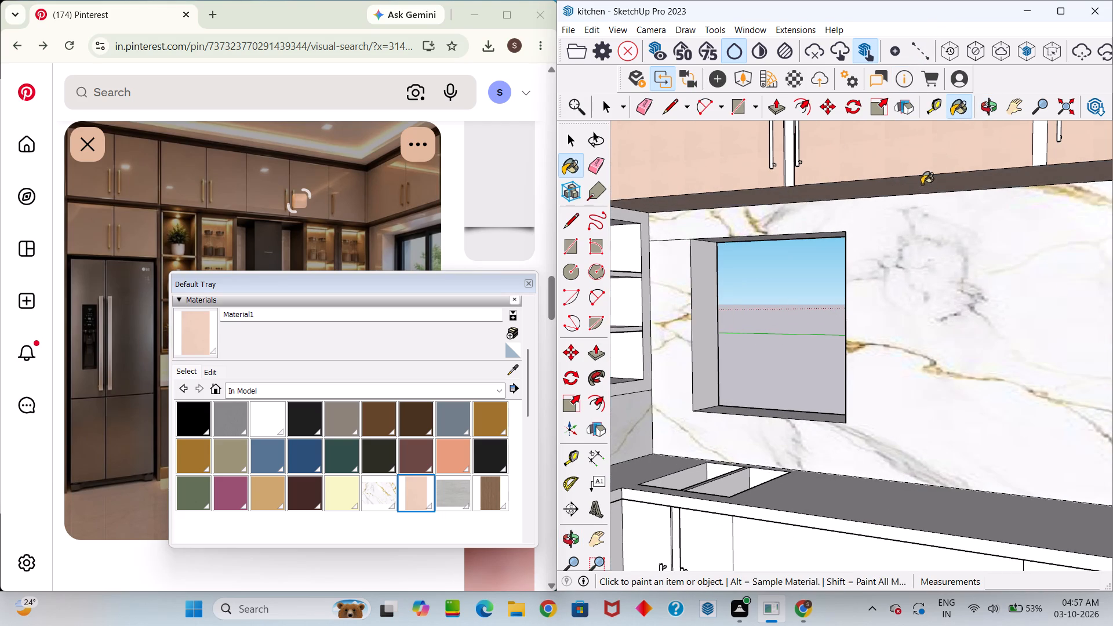
Paint the top ledge of the lower row of wall cabinets, beside the tall shelf partition, with Material1.
scroll(860, 196, down, 3)
scroll(787, 194, down, 4)
middle_drag(760, 208, 745, 210)
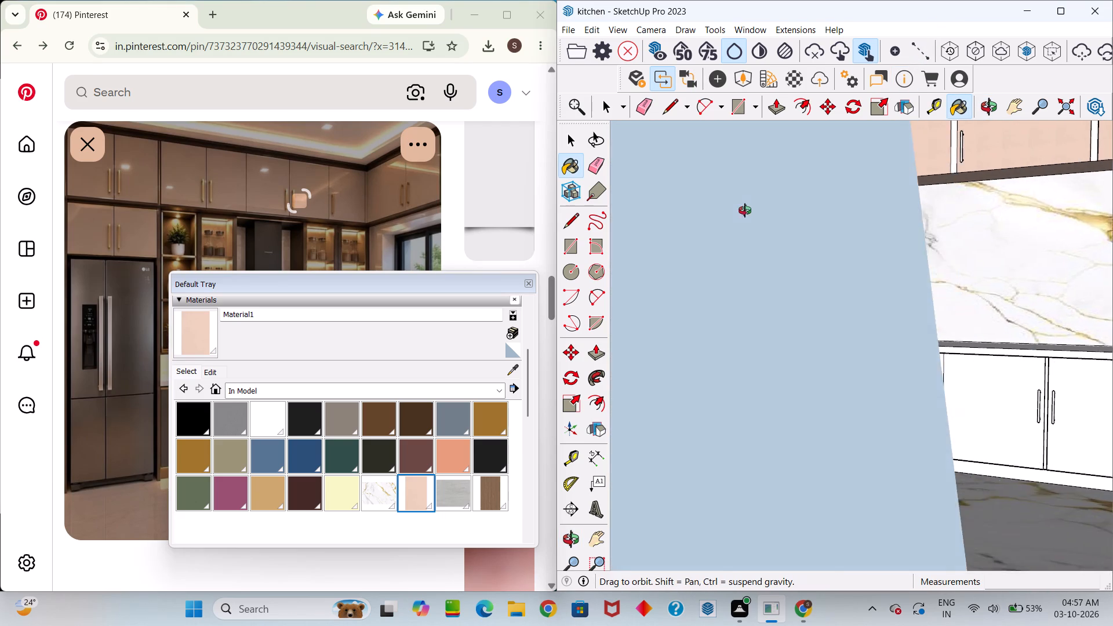
middle_drag(745, 210, 617, 306)
scroll(774, 186, down, 20)
scroll(774, 186, down, 5)
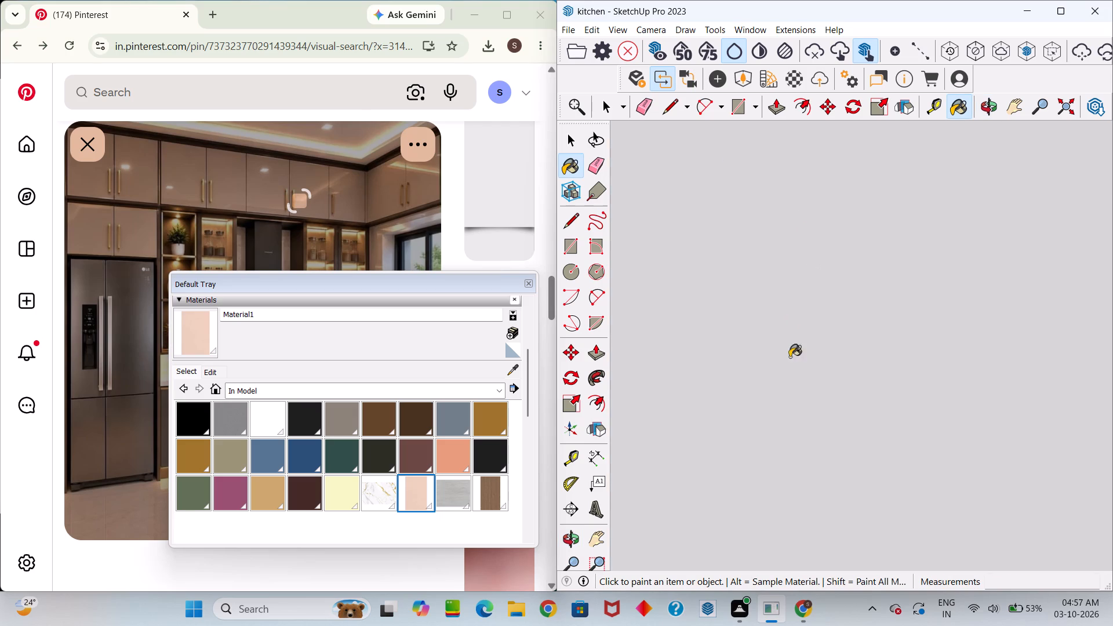
scroll(790, 357, down, 1)
scroll(800, 329, up, 1)
scroll(798, 345, down, 20)
scroll(798, 345, down, 18)
middle_drag(878, 247, 726, 296)
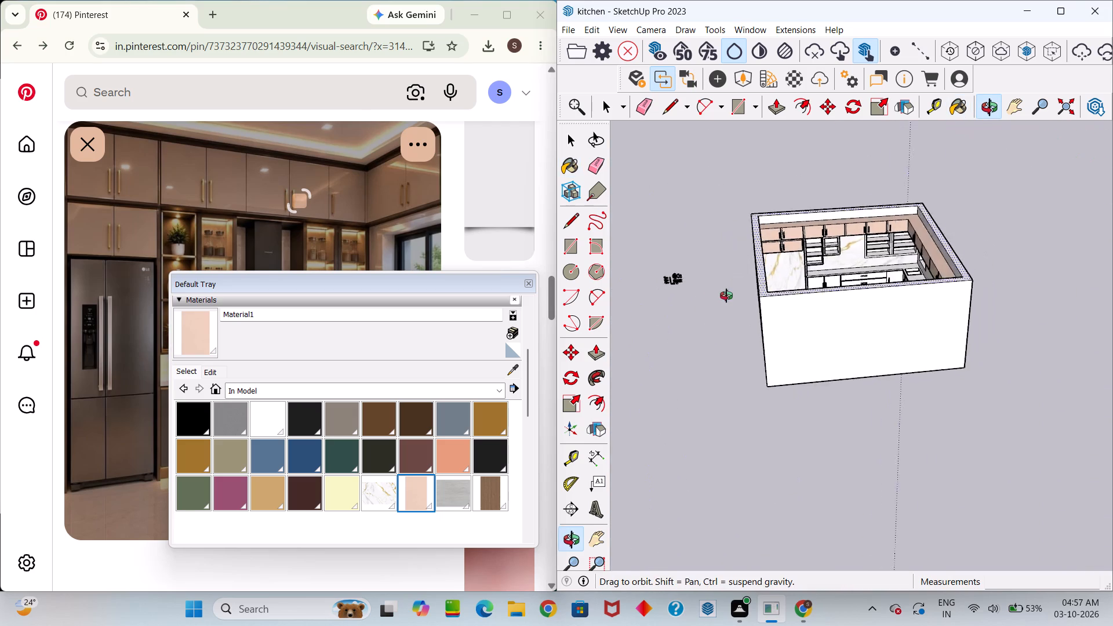
middle_drag(726, 296, 713, 293)
scroll(814, 234, up, 20)
scroll(814, 234, up, 4)
middle_drag(774, 245, 775, 225)
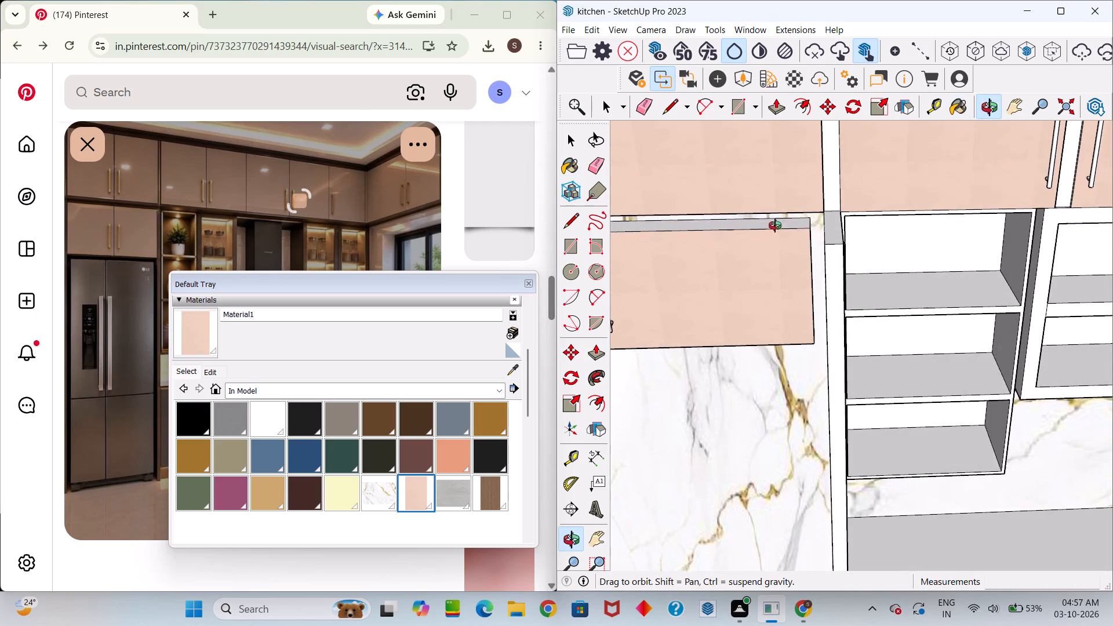
middle_drag(775, 225, 777, 226)
scroll(787, 214, up, 6)
click(791, 225)
Paint the exposed undersides of the two stacked wall cabinet rows beside the tall shelf partition with Material1.
middle_drag(803, 248, 834, 11)
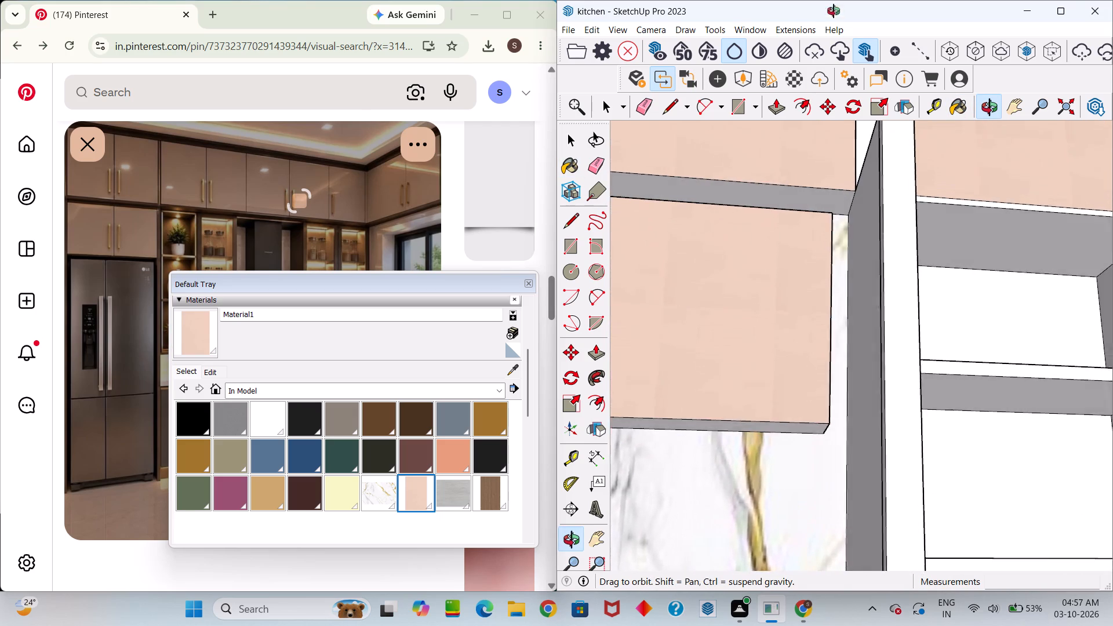
middle_drag(834, 11, 839, 3)
scroll(841, 177, up, 2)
click(837, 205)
middle_drag(827, 227, 836, 130)
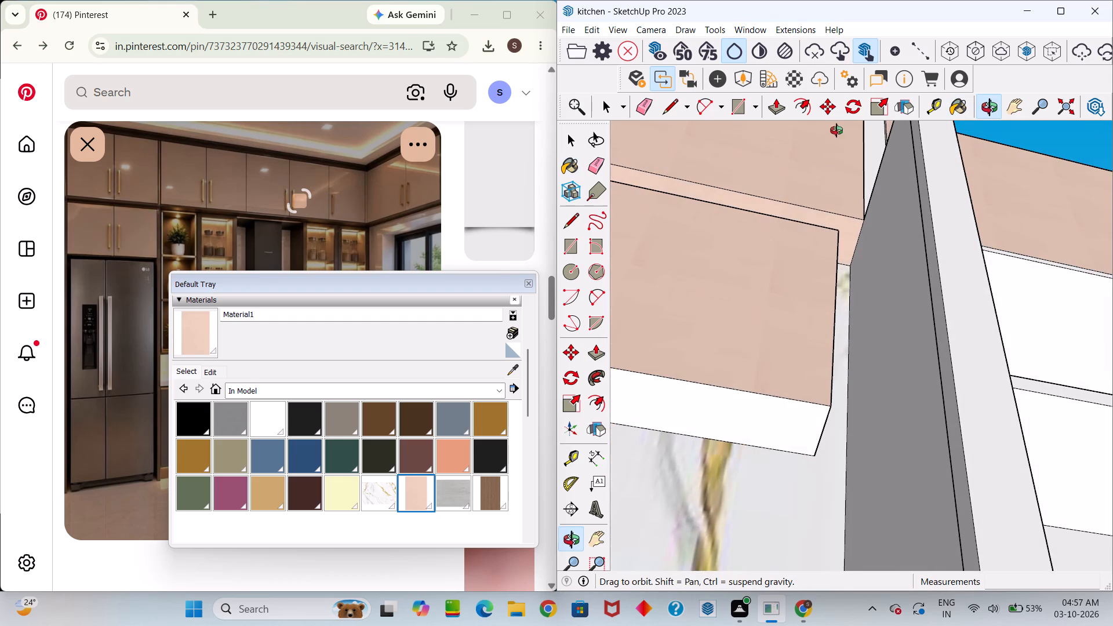
middle_drag(836, 130, 846, 88)
click(764, 420)
scroll(773, 383, down, 16)
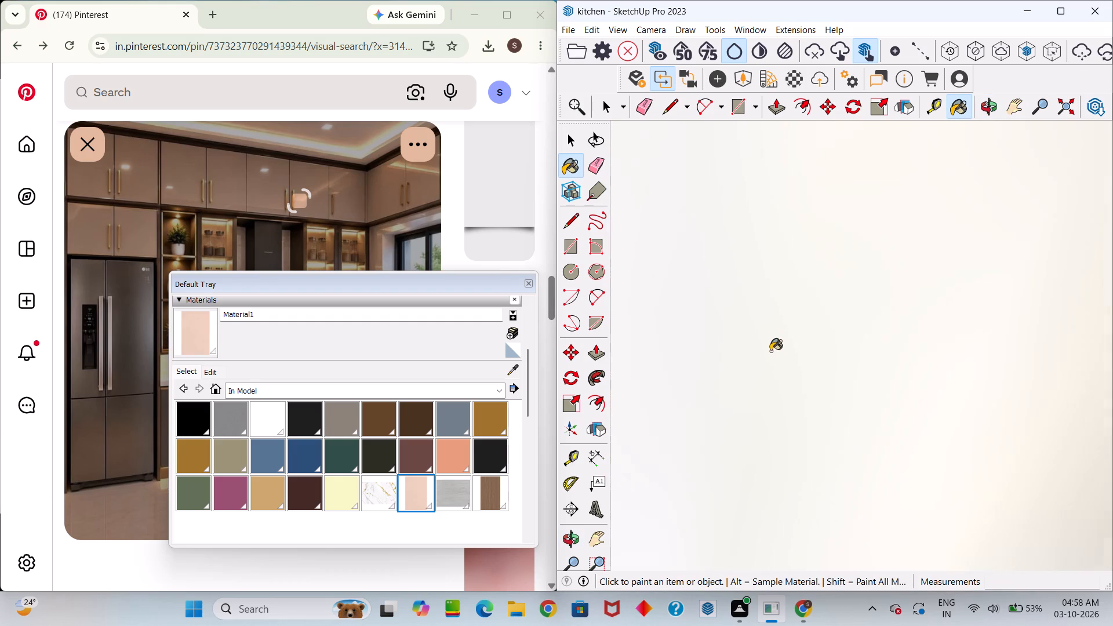
Examine the painted upper cabinets, open shelves and marble walls from several angles, inside and above the room.
scroll(770, 351, down, 12)
middle_drag(766, 328, 763, 516)
scroll(783, 390, down, 20)
scroll(783, 390, down, 10)
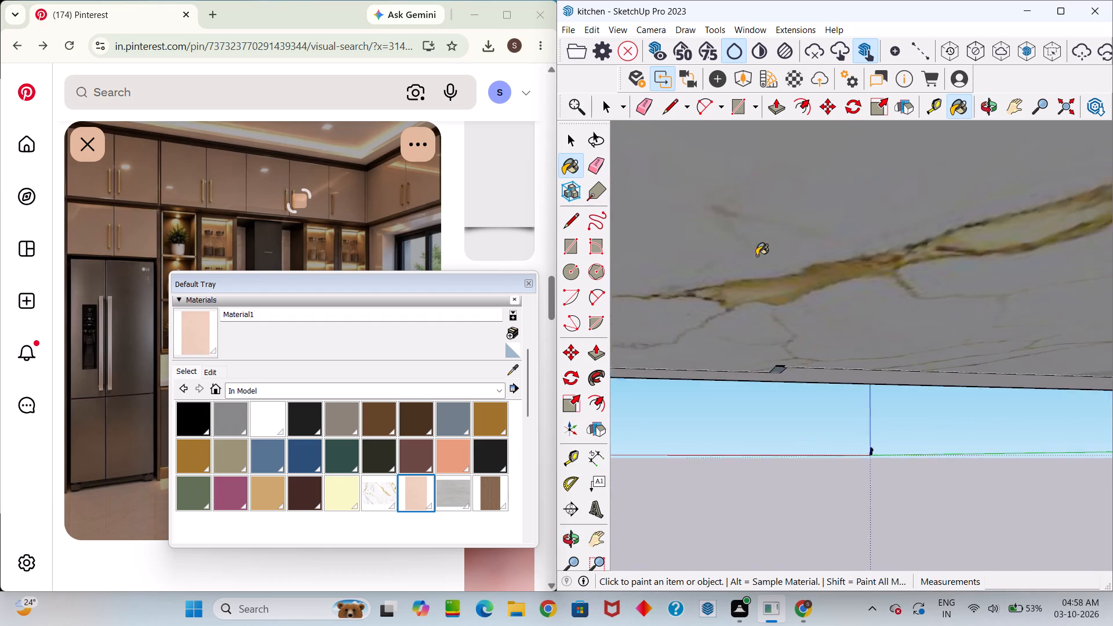
scroll(756, 256, down, 20)
scroll(756, 256, down, 3)
middle_drag(772, 198, 796, 476)
scroll(722, 304, up, 8)
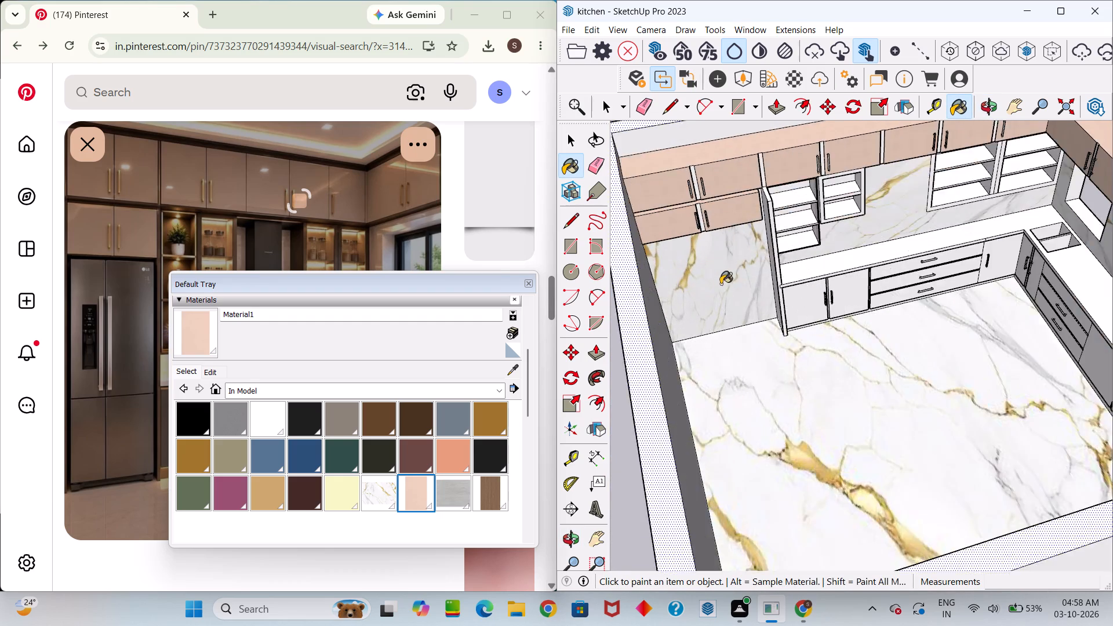
scroll(721, 284, up, 5)
middle_drag(712, 279, 662, 172)
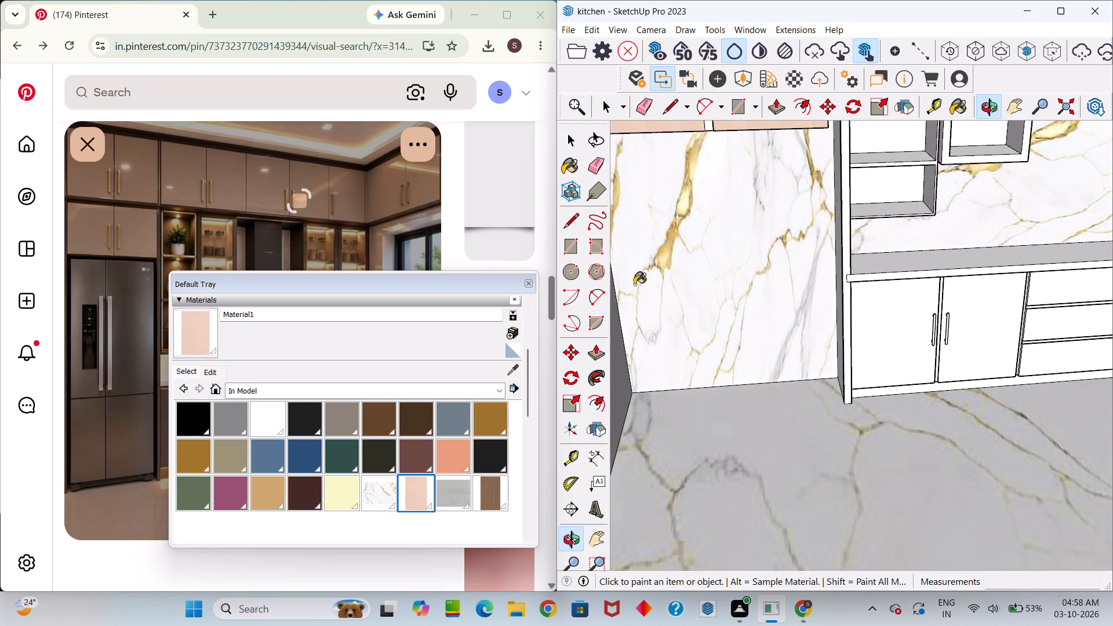
middle_drag(842, 471, 908, 575)
drag(842, 471, 908, 575)
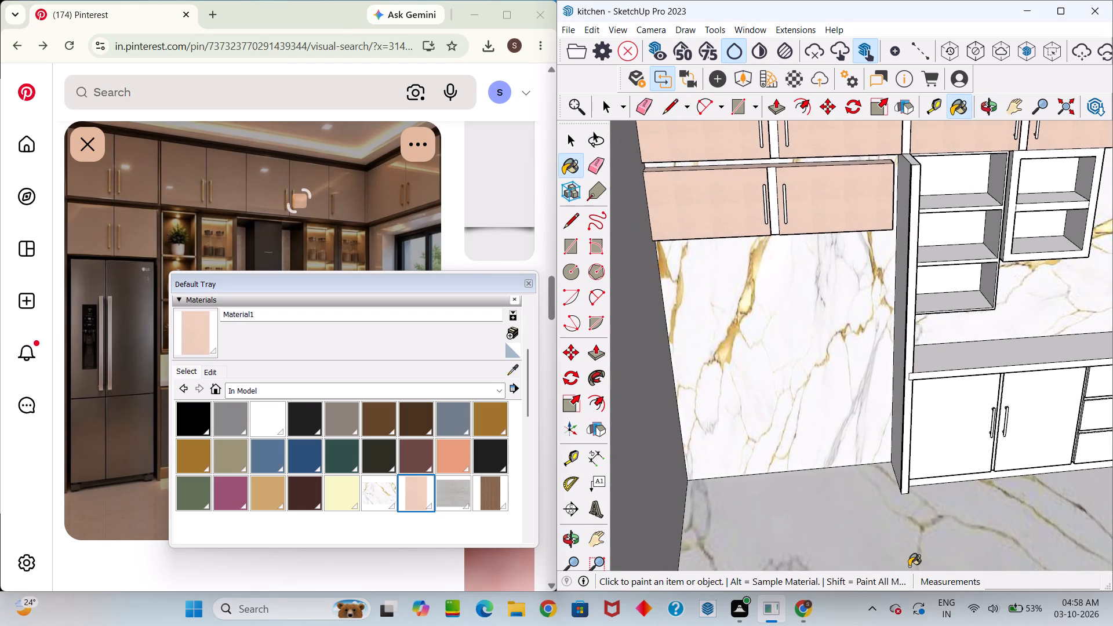
middle_drag(886, 516, 722, 340)
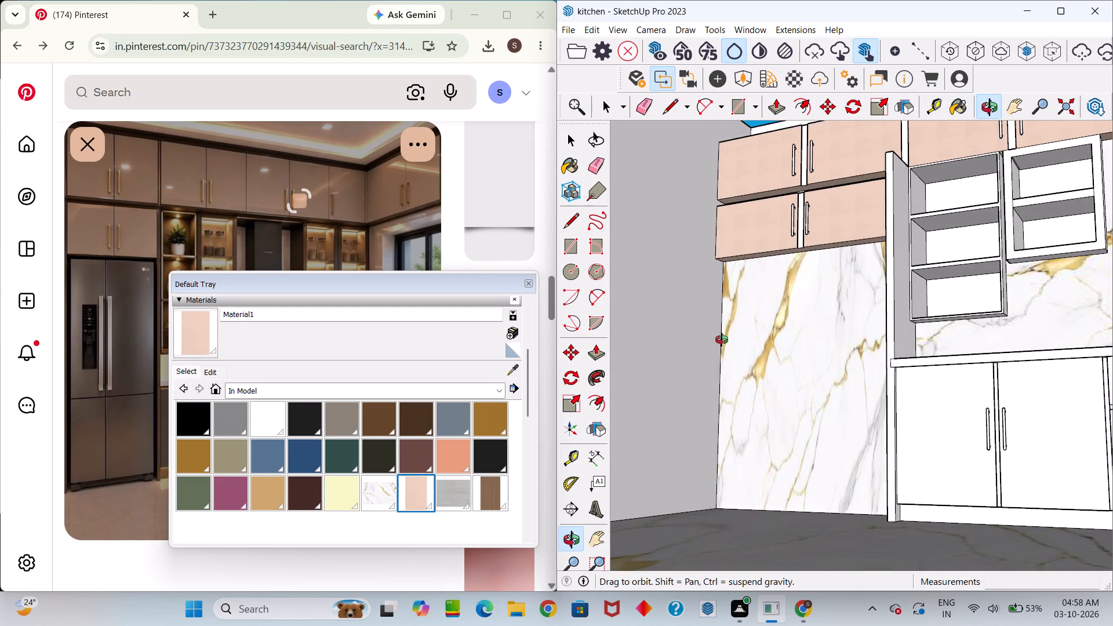
middle_drag(722, 340, 735, 522)
scroll(751, 488, down, 13)
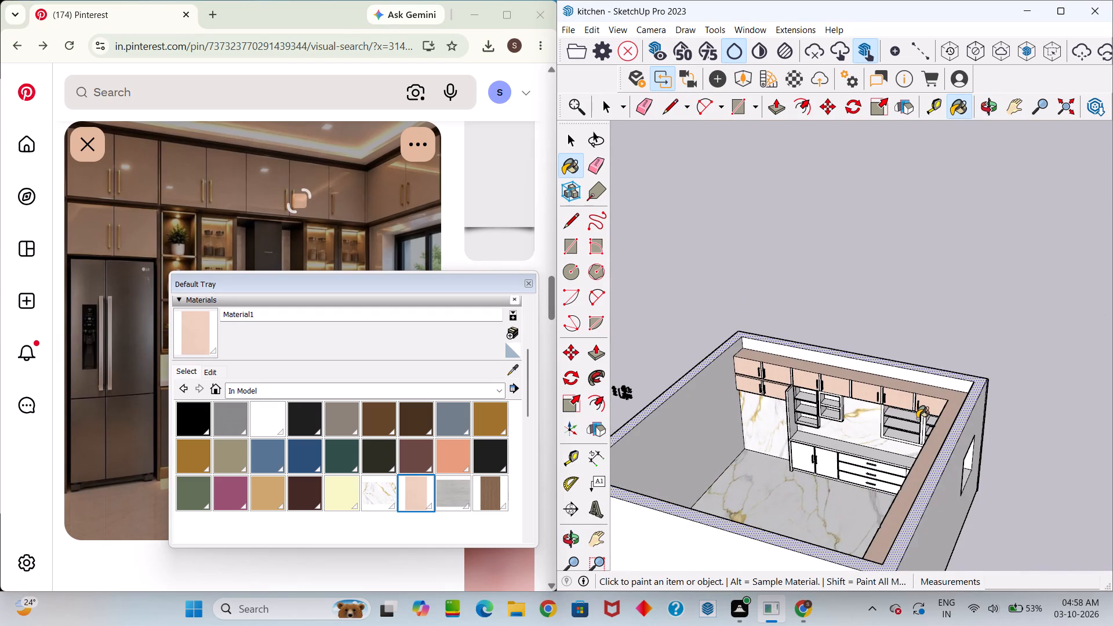
middle_drag(917, 418, 1005, 308)
scroll(958, 396, up, 20)
scroll(958, 396, up, 1)
middle_drag(980, 375, 1000, 303)
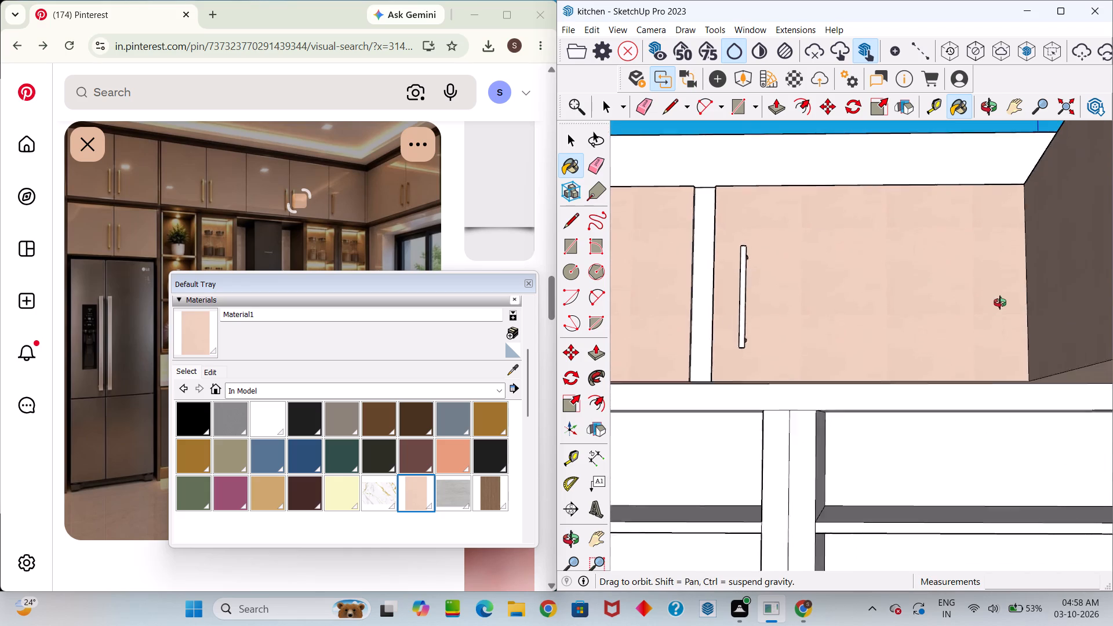
middle_drag(1000, 303, 954, 484)
scroll(954, 484, up, 1)
scroll(958, 471, down, 11)
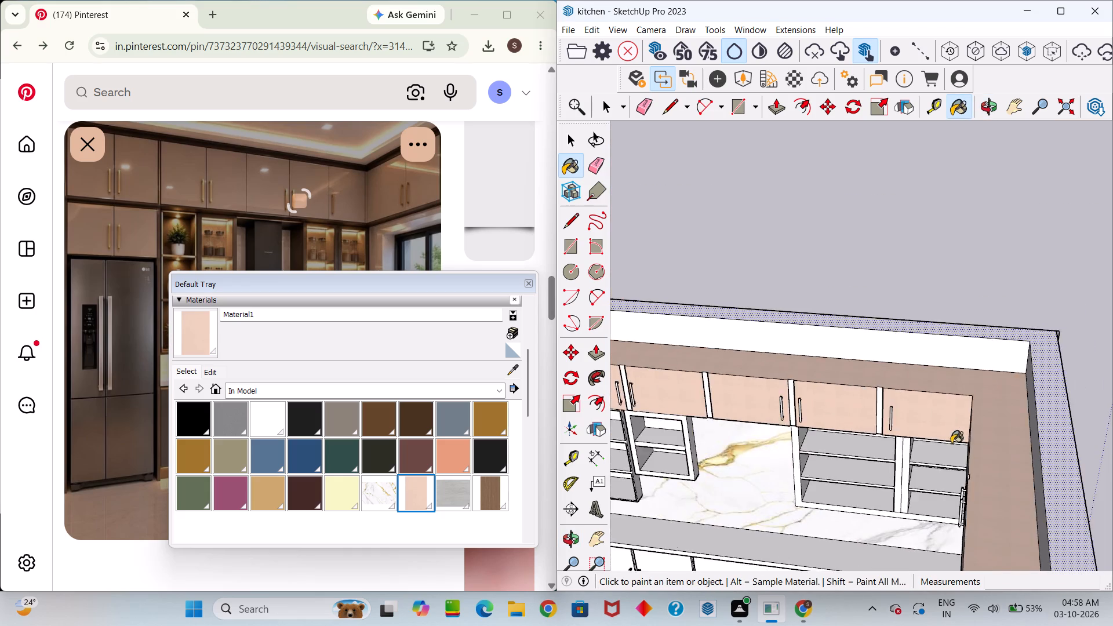
scroll(951, 443, down, 7)
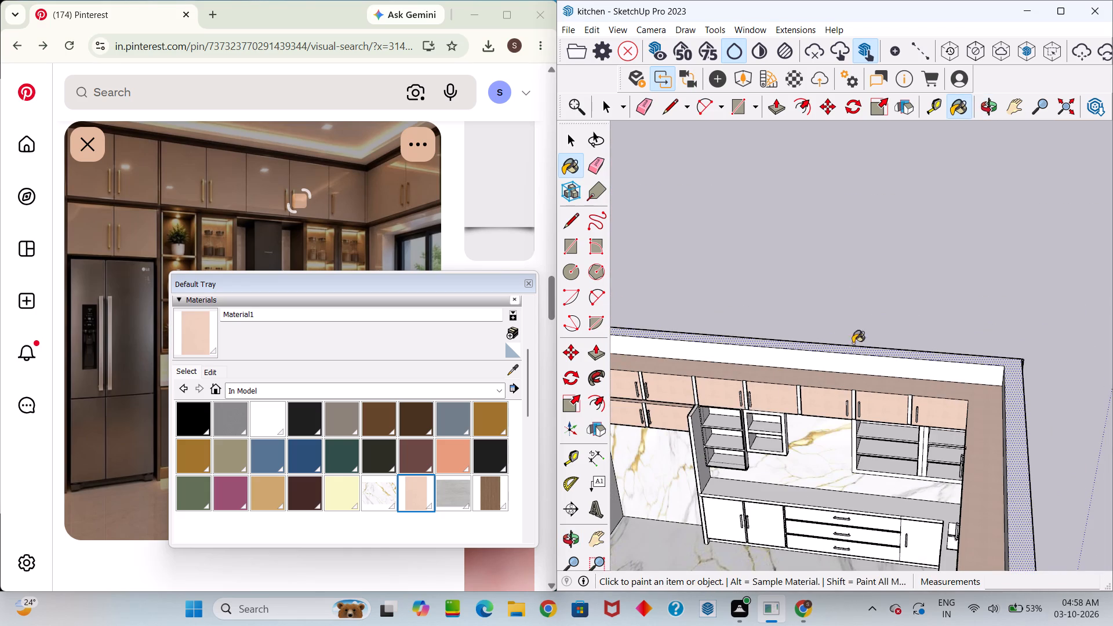
scroll(779, 384, up, 1)
middle_drag(774, 396, 903, 396)
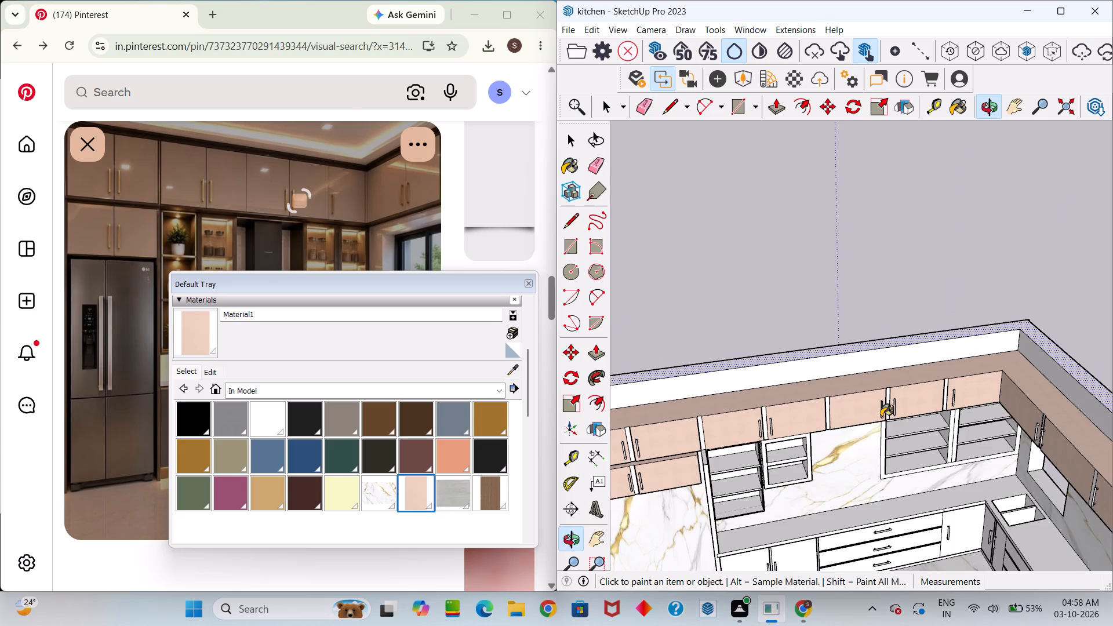
scroll(879, 417, down, 11)
middle_drag(843, 493, 869, 485)
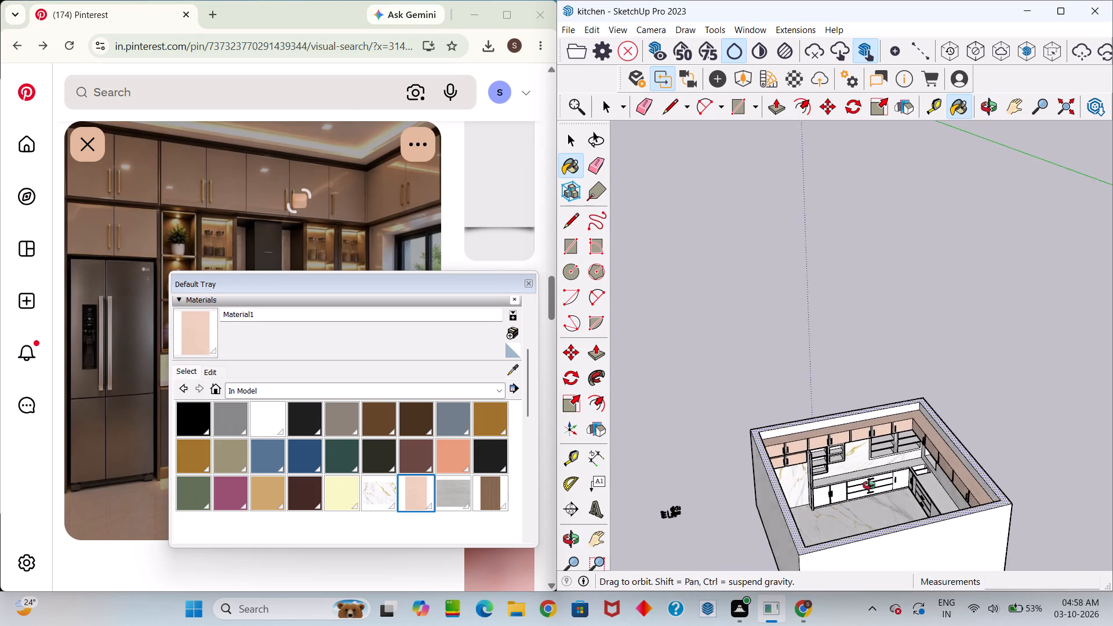
middle_drag(869, 485, 927, 474)
drag(883, 485, 927, 474)
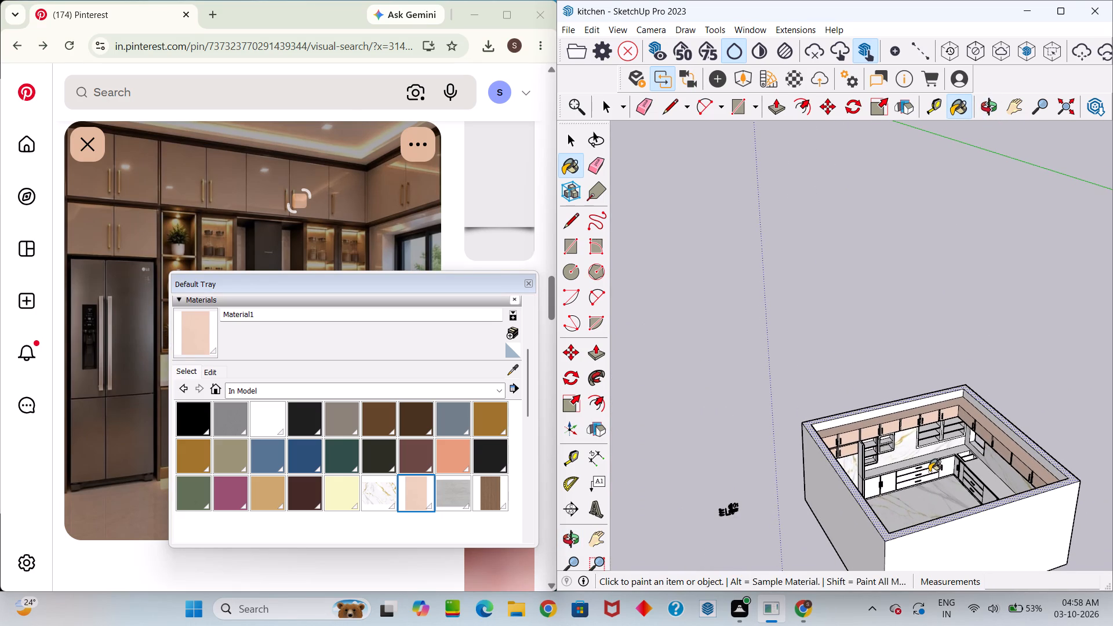
middle_drag(933, 471, 864, 473)
scroll(856, 474, up, 6)
middle_drag(847, 478, 838, 461)
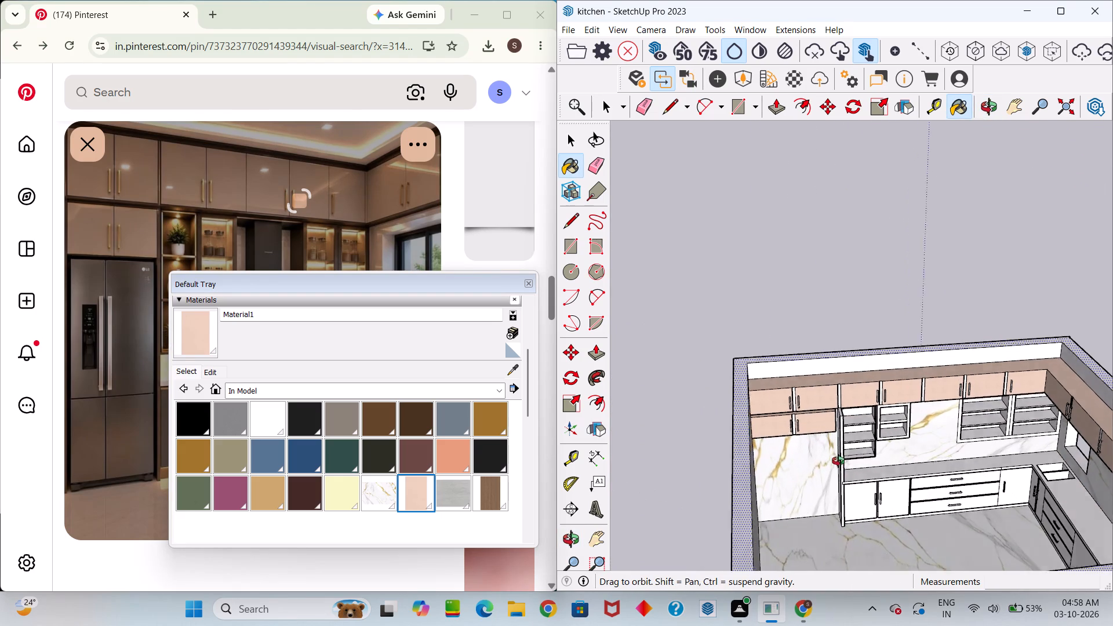
middle_drag(838, 461, 834, 445)
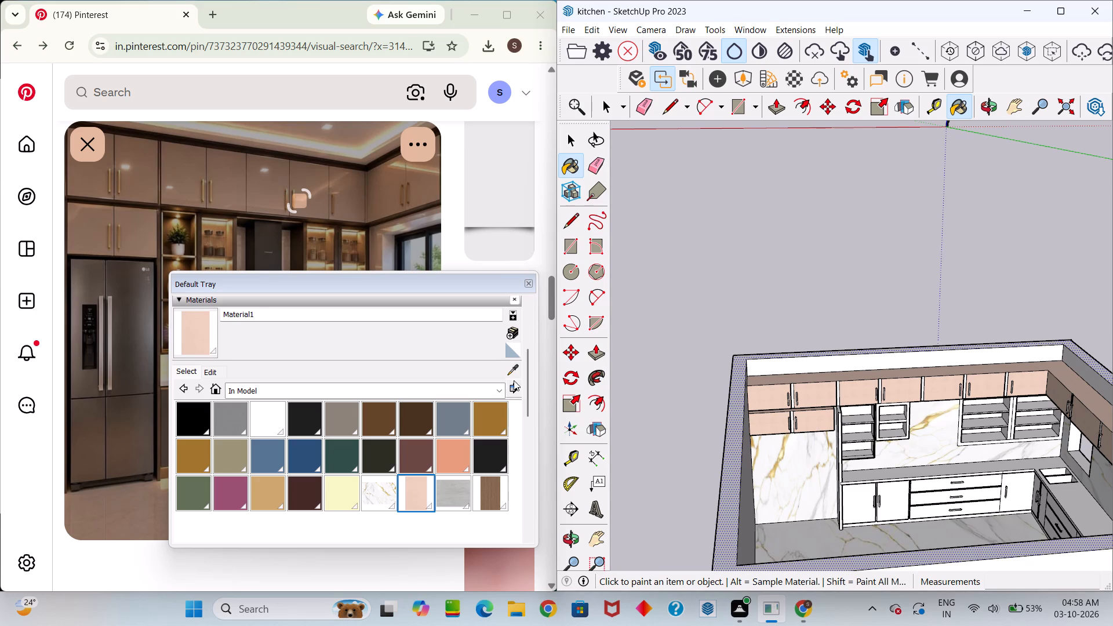
Create a new material textured with the downloaded Laticrete Permacolor Sanded Grout Midnight Black image.
click(514, 326)
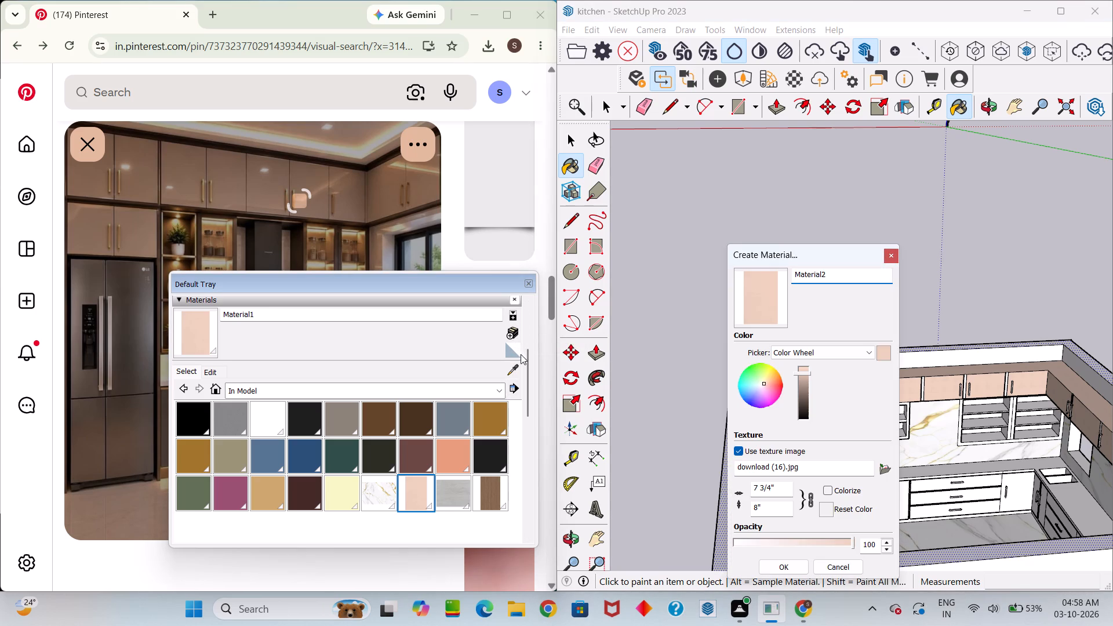
click(888, 470)
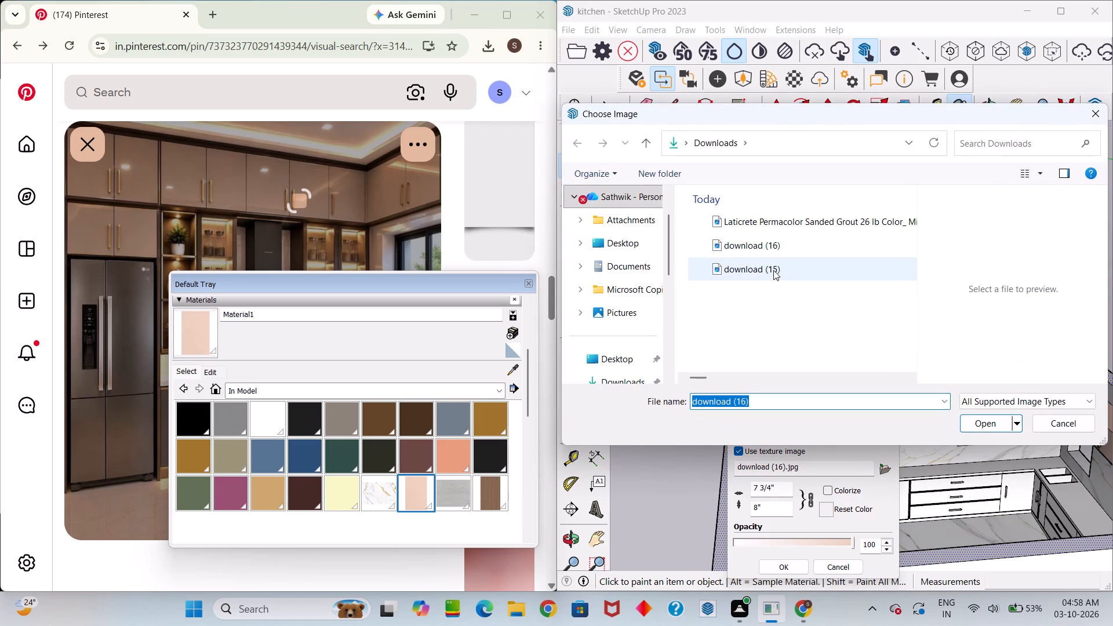
click(773, 270)
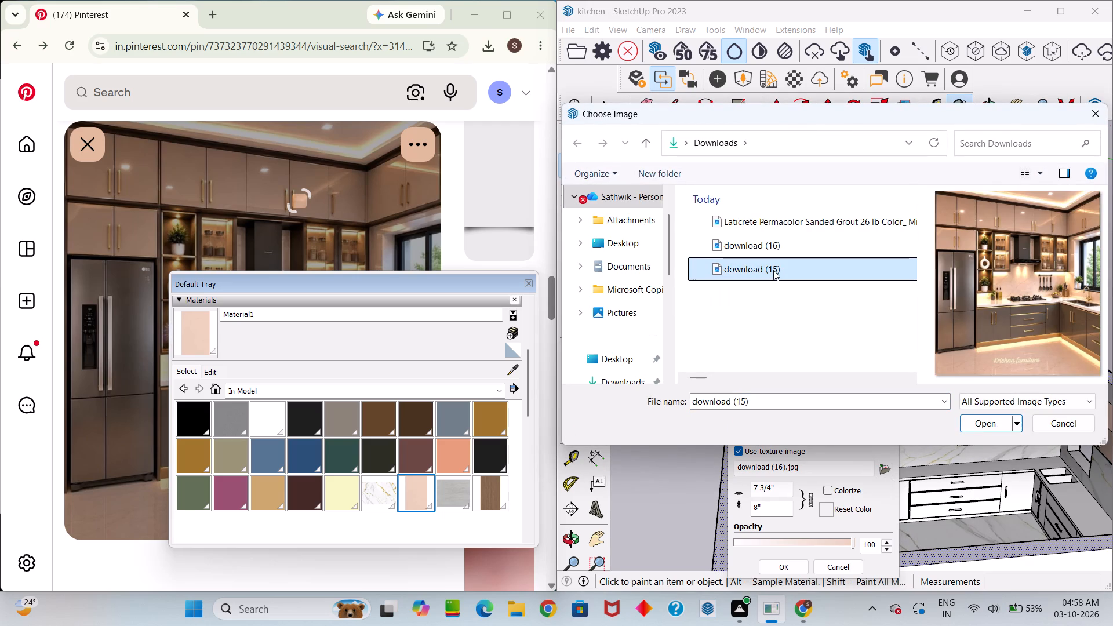
click(816, 216)
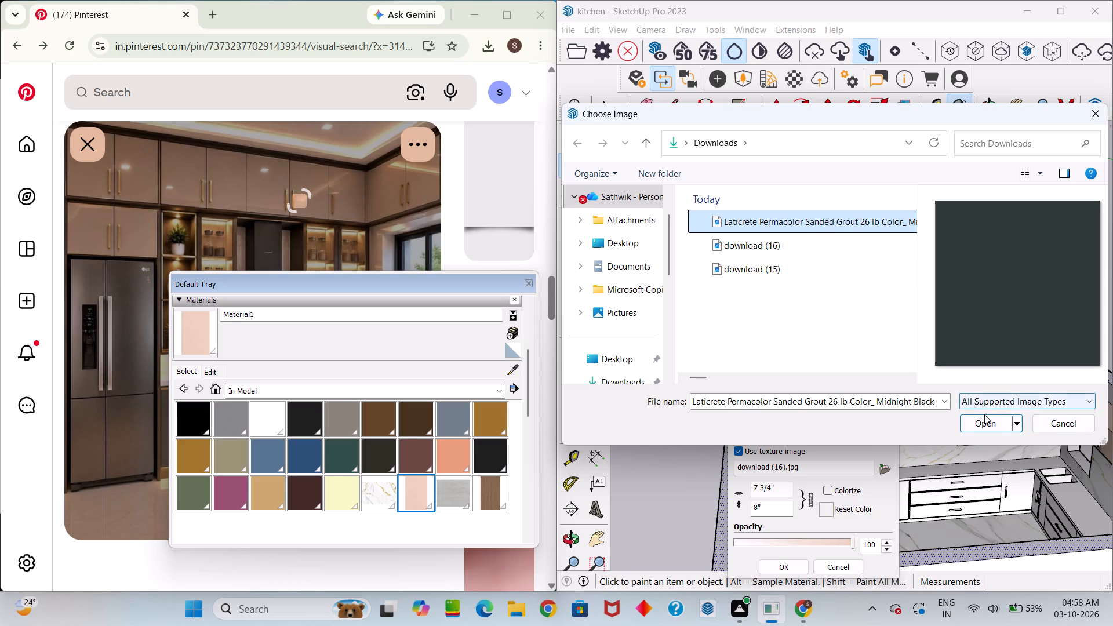
click(984, 414)
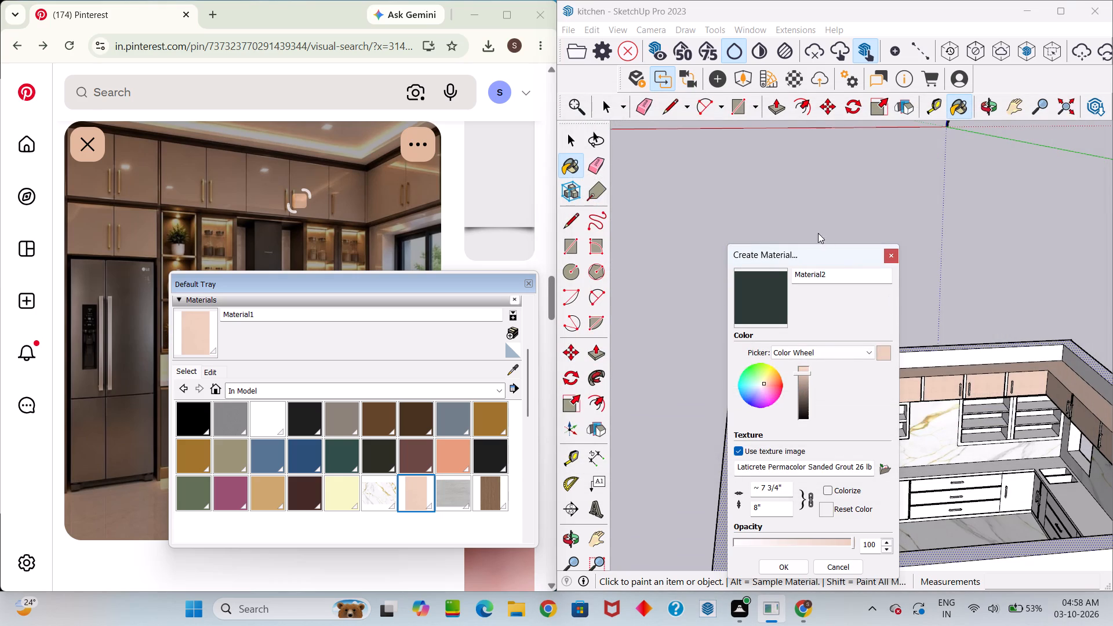
click(767, 296)
click(773, 297)
scroll(969, 551, up, 1)
click(779, 564)
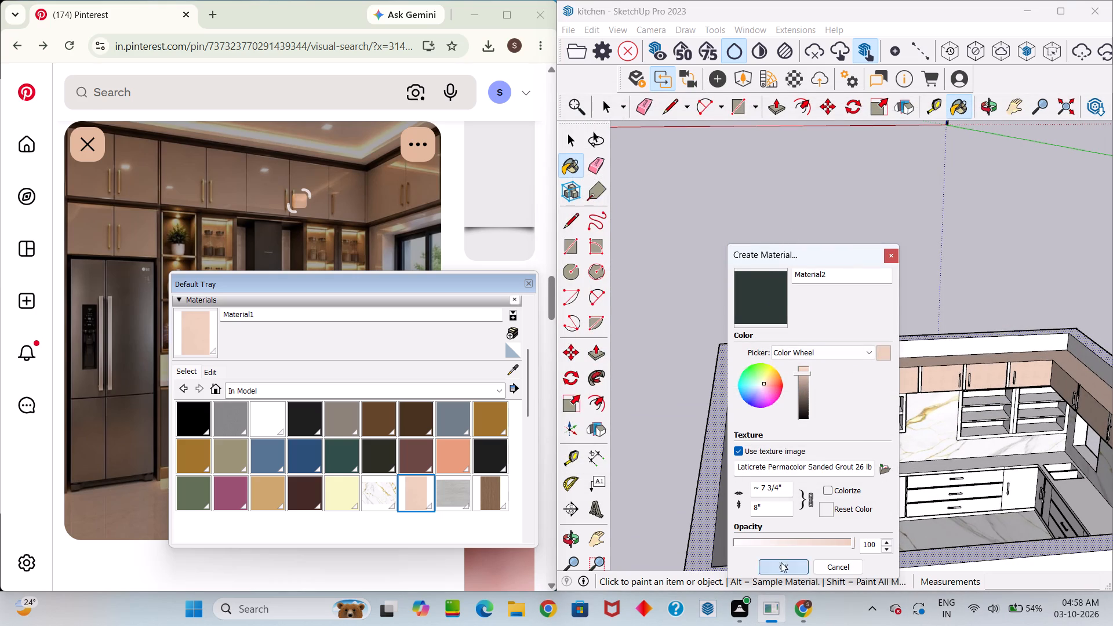
Paint the two doors, three drawer fronts and single corner-side door of the back wall's base cabinets with Material2.
scroll(860, 494, up, 8)
click(841, 498)
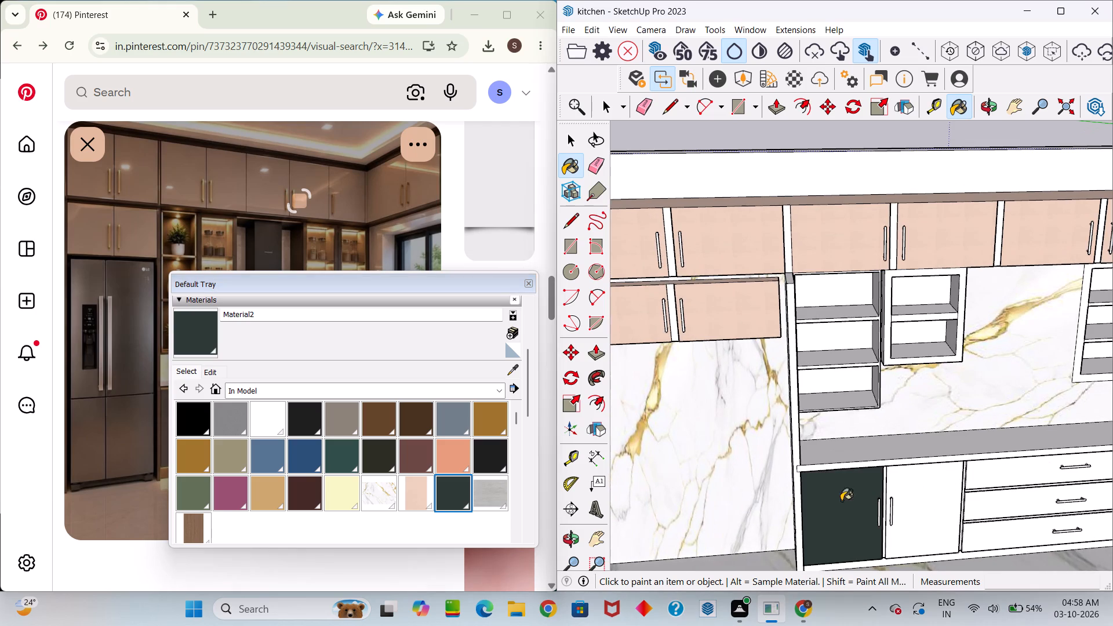
click(938, 499)
scroll(920, 501, down, 9)
scroll(1012, 493, up, 1)
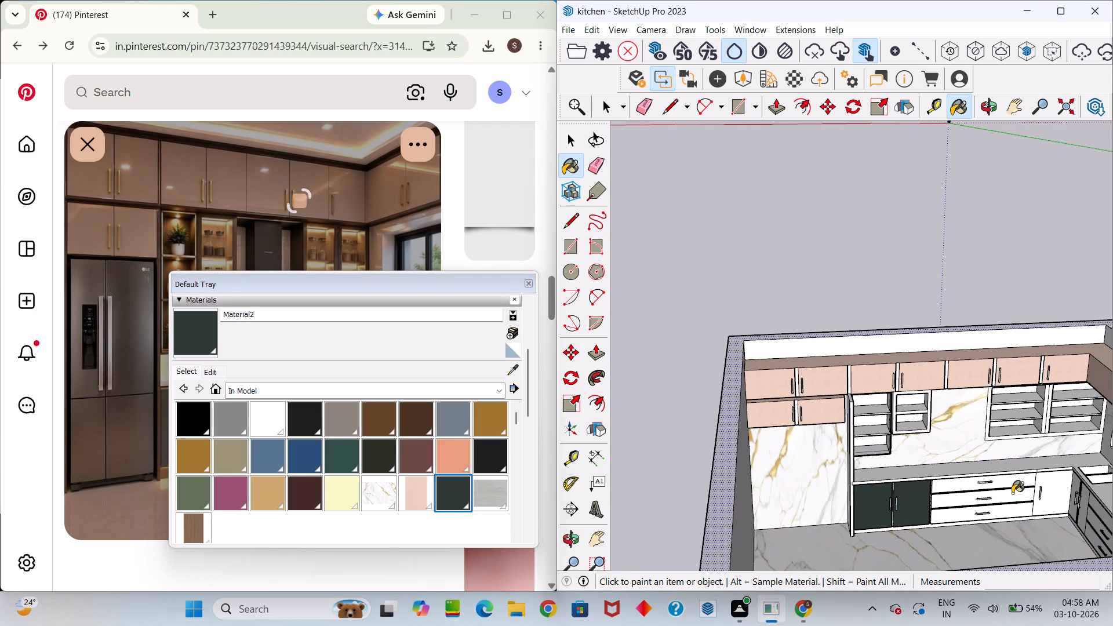
click(529, 279)
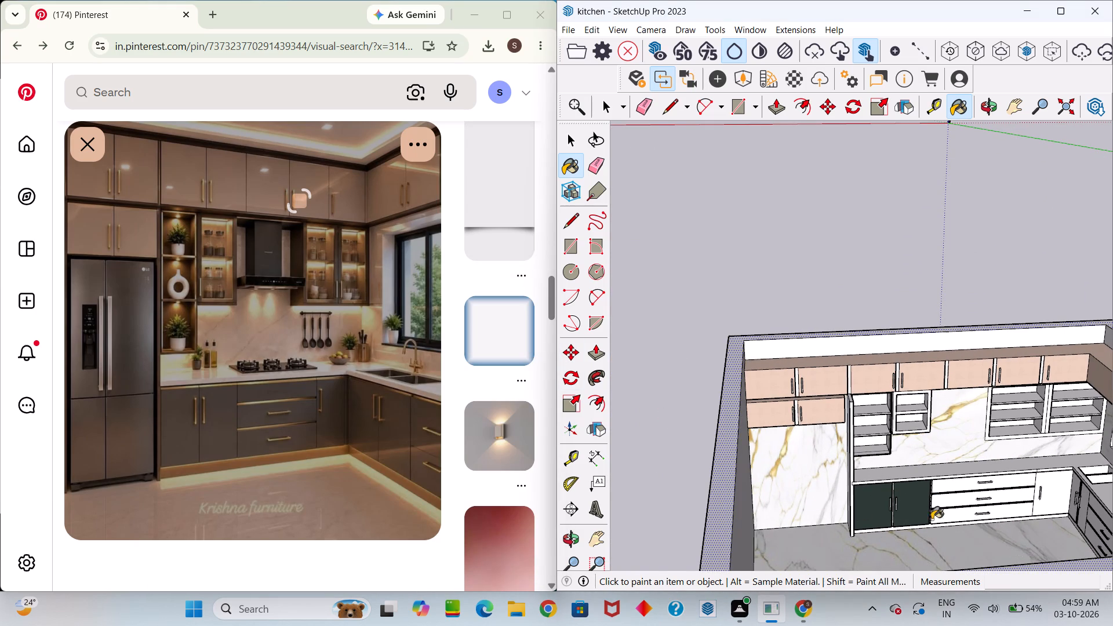
scroll(1025, 485, up, 4)
click(1019, 478)
click(1013, 508)
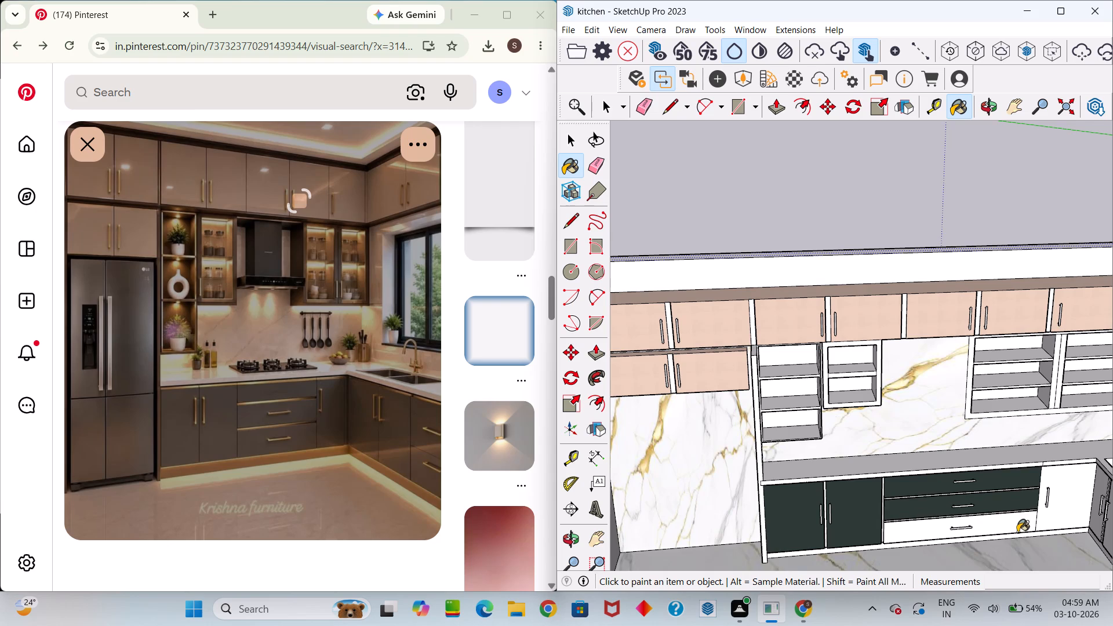
click(1017, 532)
click(1016, 520)
scroll(1077, 490, down, 3)
click(1070, 490)
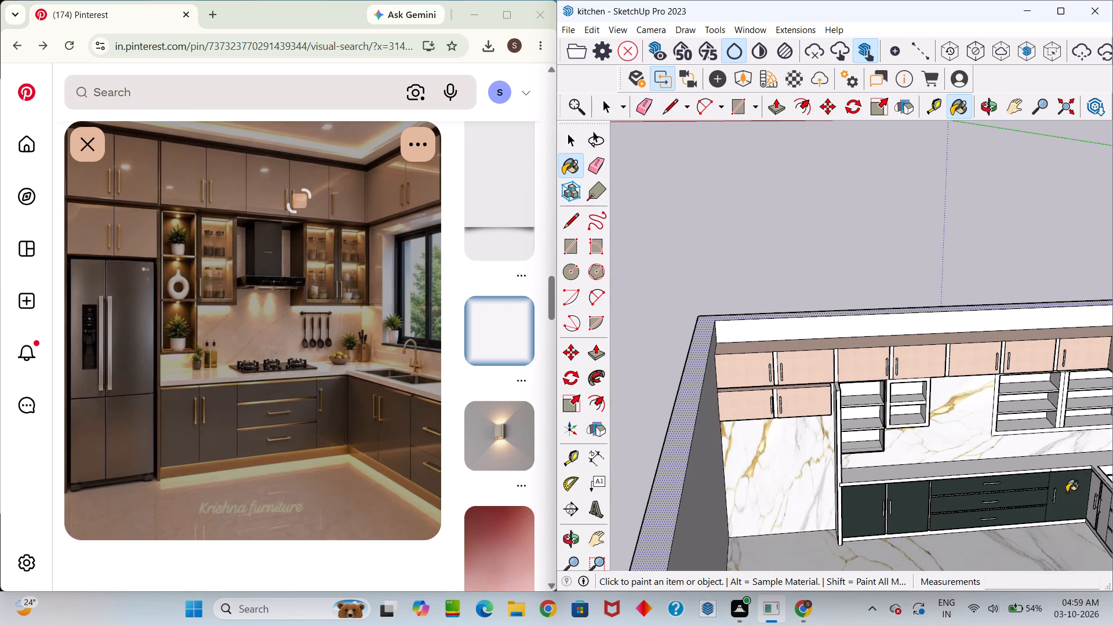
Paint the two narrow base cabinet doors in the corner of the window wall with Material2.
middle_drag(1066, 496, 1112, 489)
scroll(1090, 486, up, 7)
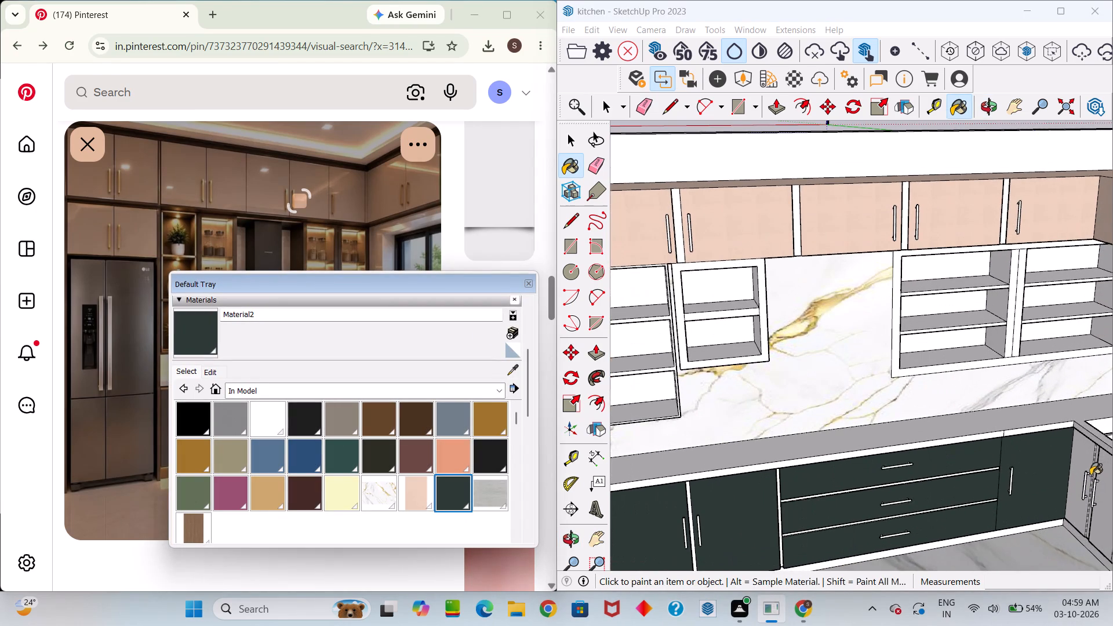
click(1081, 453)
click(1097, 476)
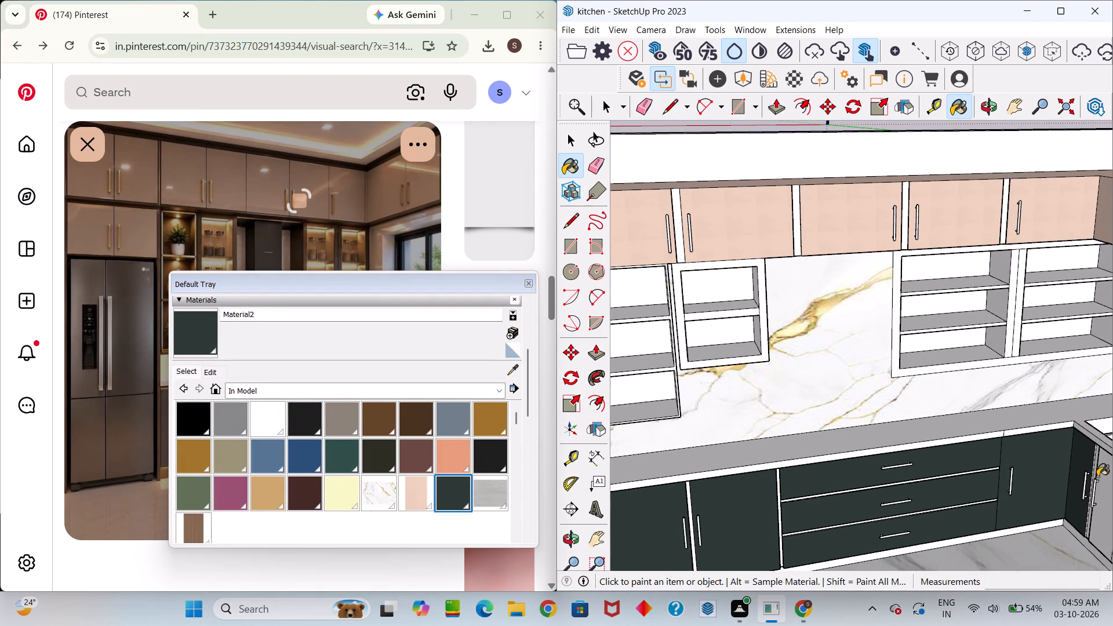
Paint the three drawer fronts and the two doors beyond them on the window wall's base cabinets with Material2.
scroll(1089, 476, down, 10)
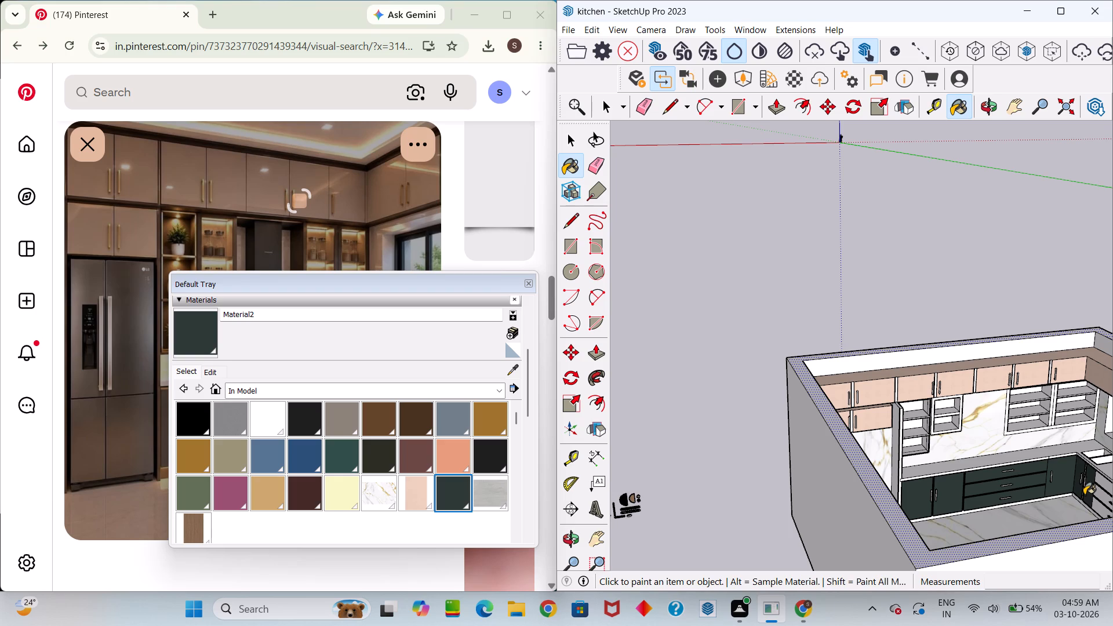
middle_drag(1083, 496, 925, 458)
drag(1039, 492, 925, 458)
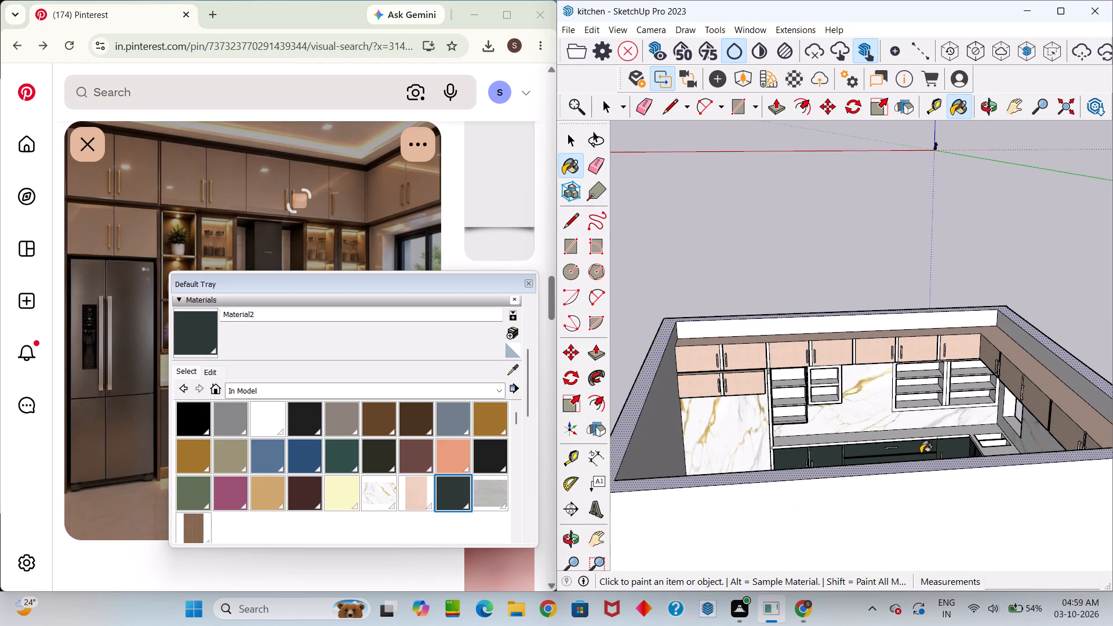
middle_drag(922, 454, 1112, 500)
scroll(1032, 449, up, 5)
click(1036, 455)
click(1100, 482)
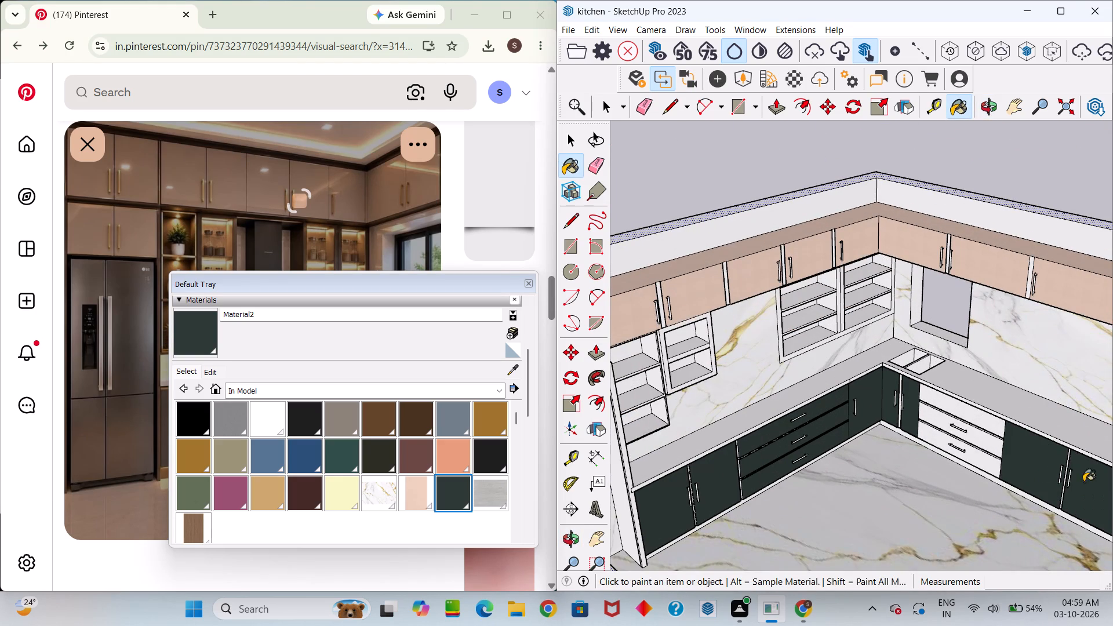
scroll(914, 412, up, 3)
click(956, 407)
click(950, 424)
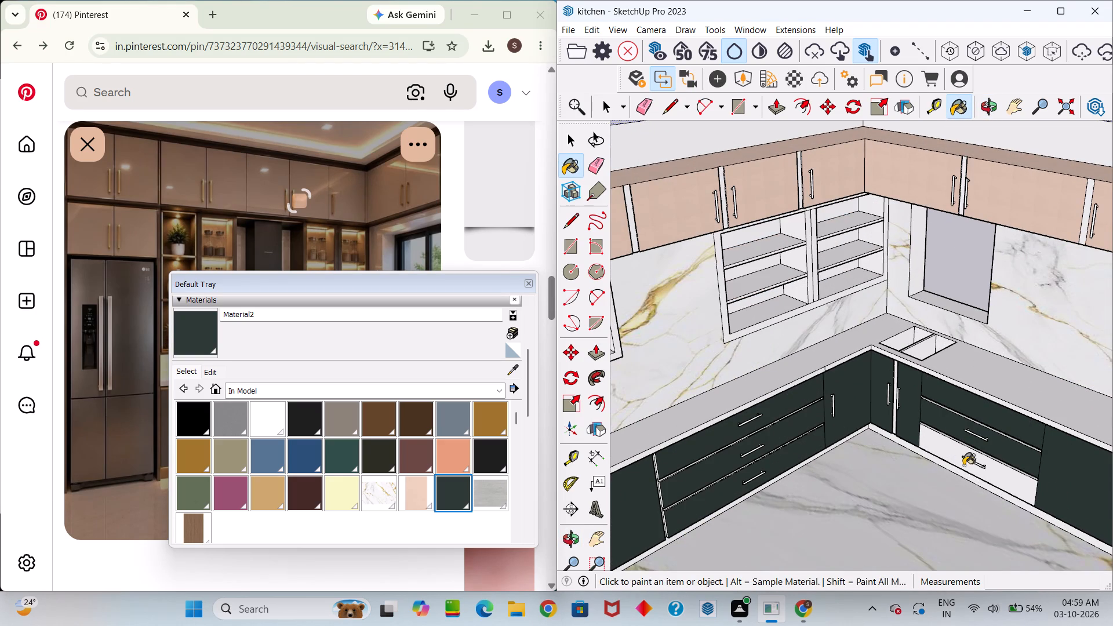
click(983, 475)
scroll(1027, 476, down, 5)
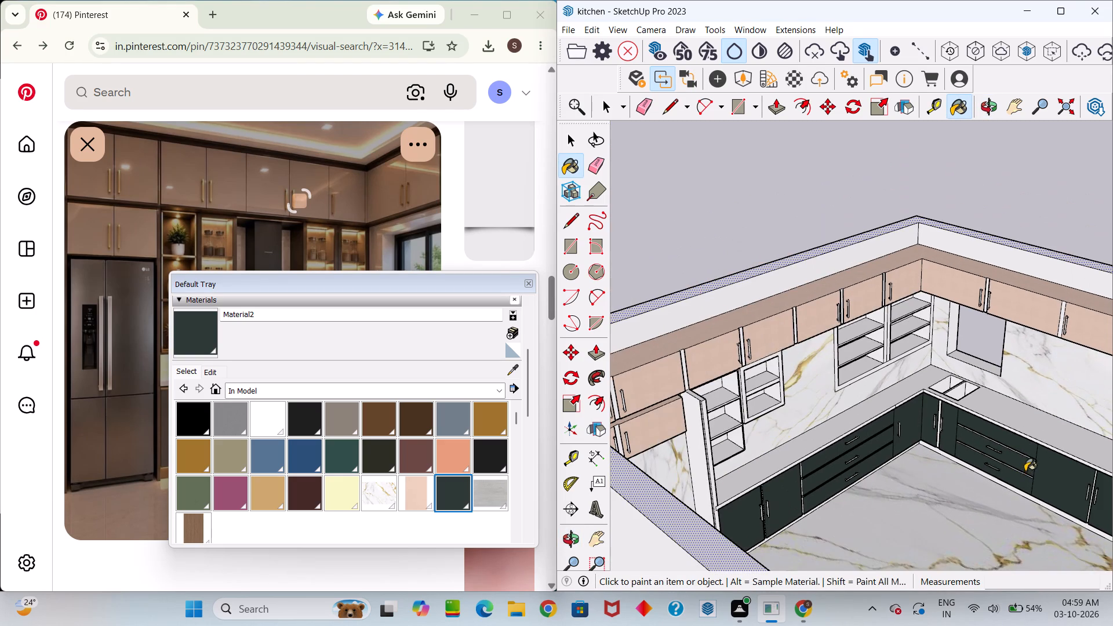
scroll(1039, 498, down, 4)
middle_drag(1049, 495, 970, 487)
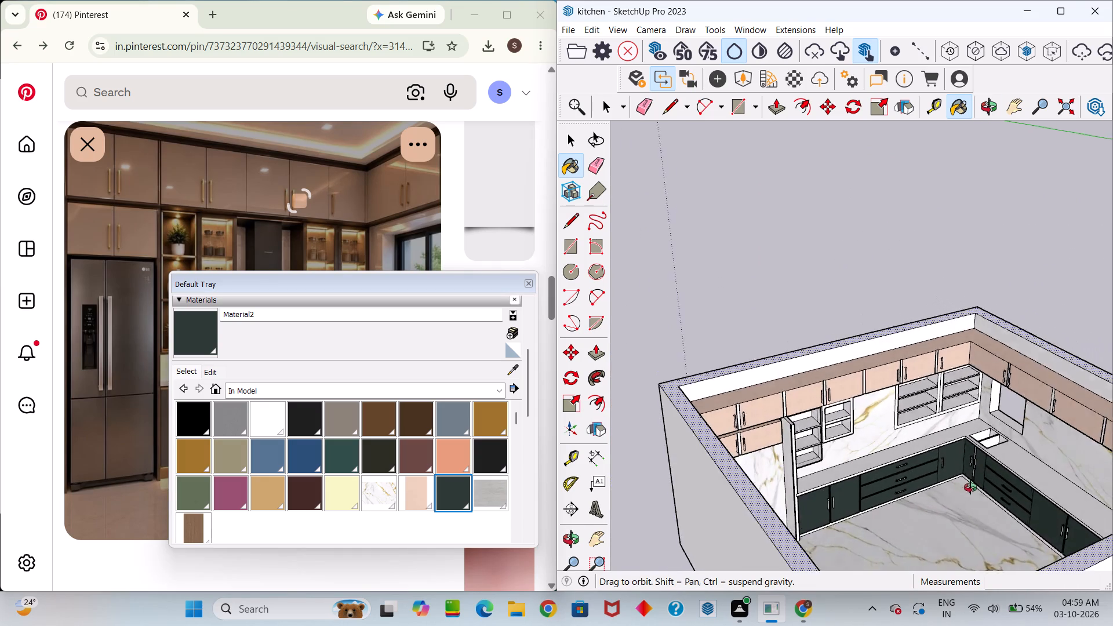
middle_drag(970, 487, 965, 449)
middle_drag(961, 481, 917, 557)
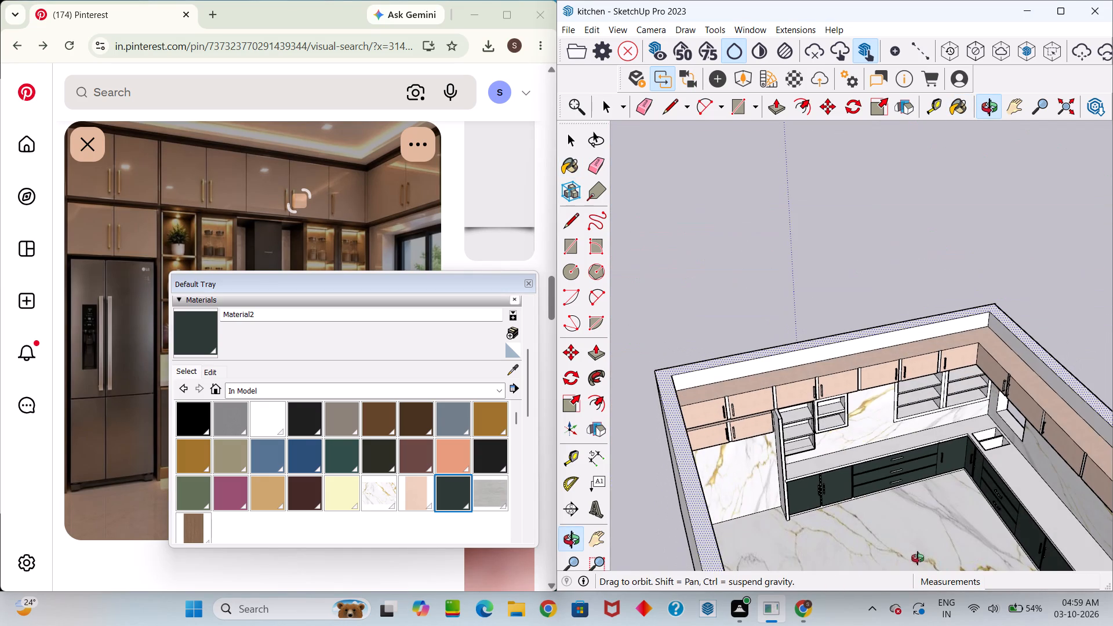
Paint the last two base cabinet doors at the far end of the window wall with Material2.
middle_drag(915, 553, 876, 440)
drag(915, 549, 876, 440)
middle_drag(888, 442, 898, 454)
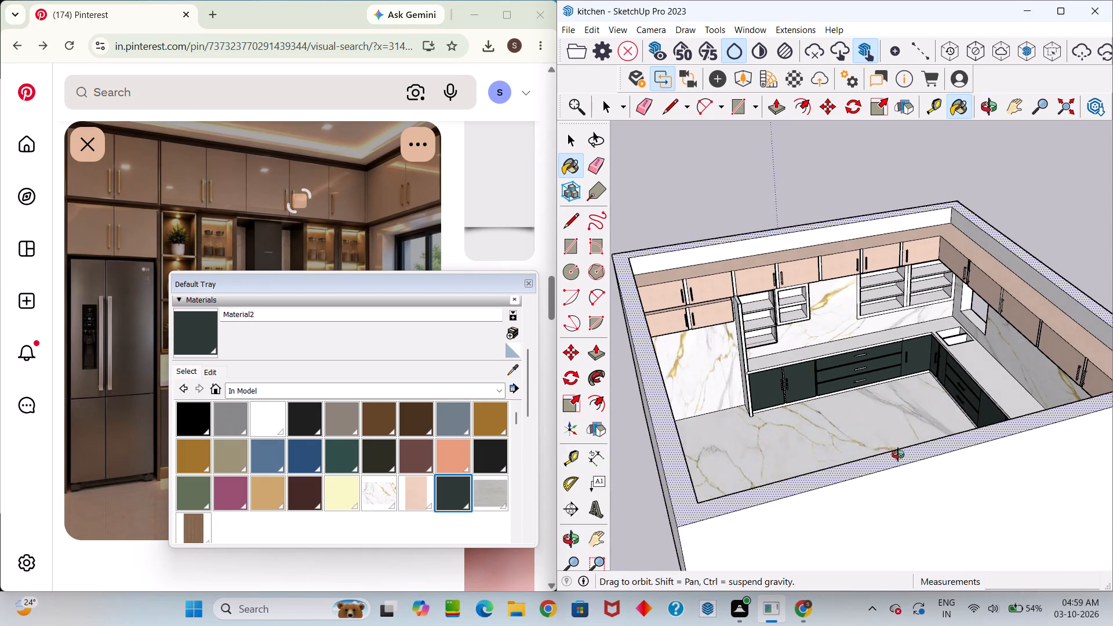
middle_drag(898, 454, 1063, 469)
scroll(1085, 426, up, 4)
click(1083, 412)
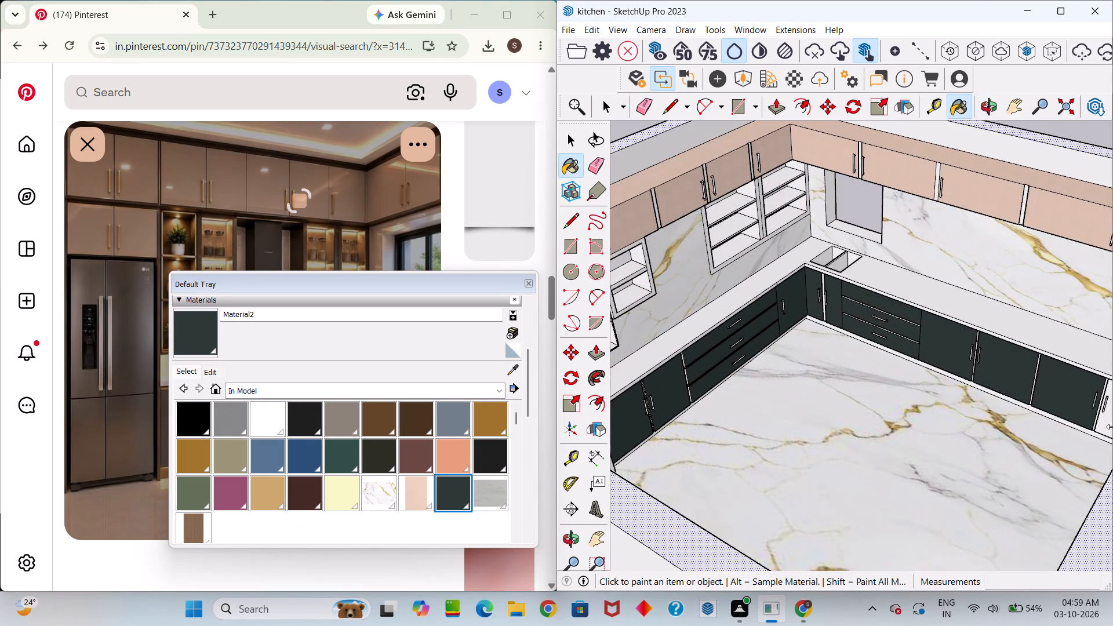
click(1107, 421)
scroll(1040, 438, down, 9)
middle_drag(1001, 461, 980, 497)
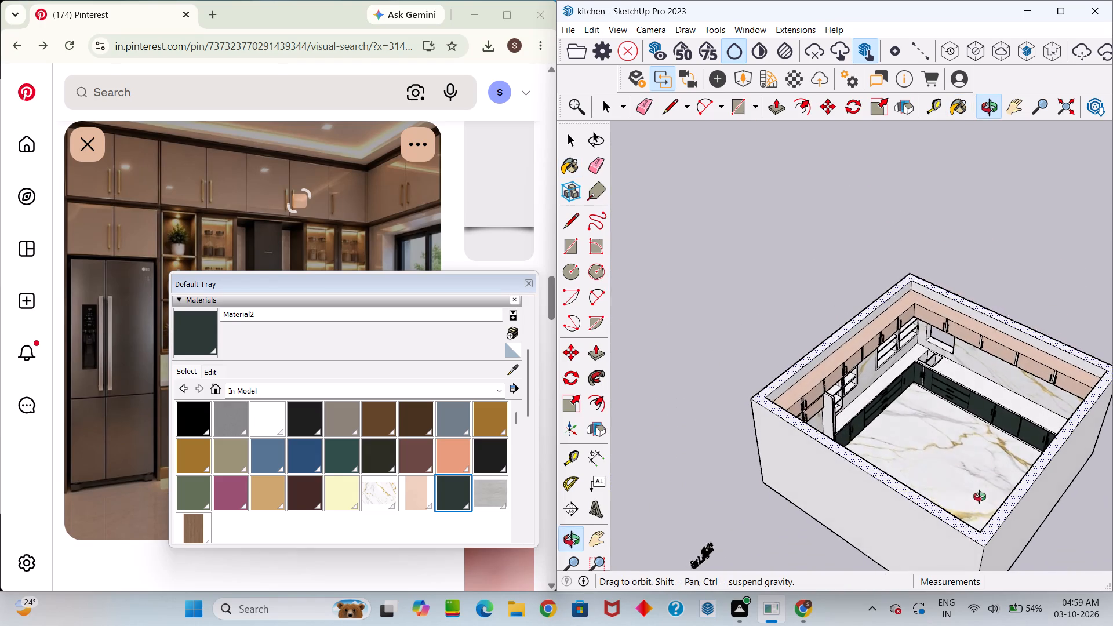
middle_drag(980, 497, 845, 457)
key(space)
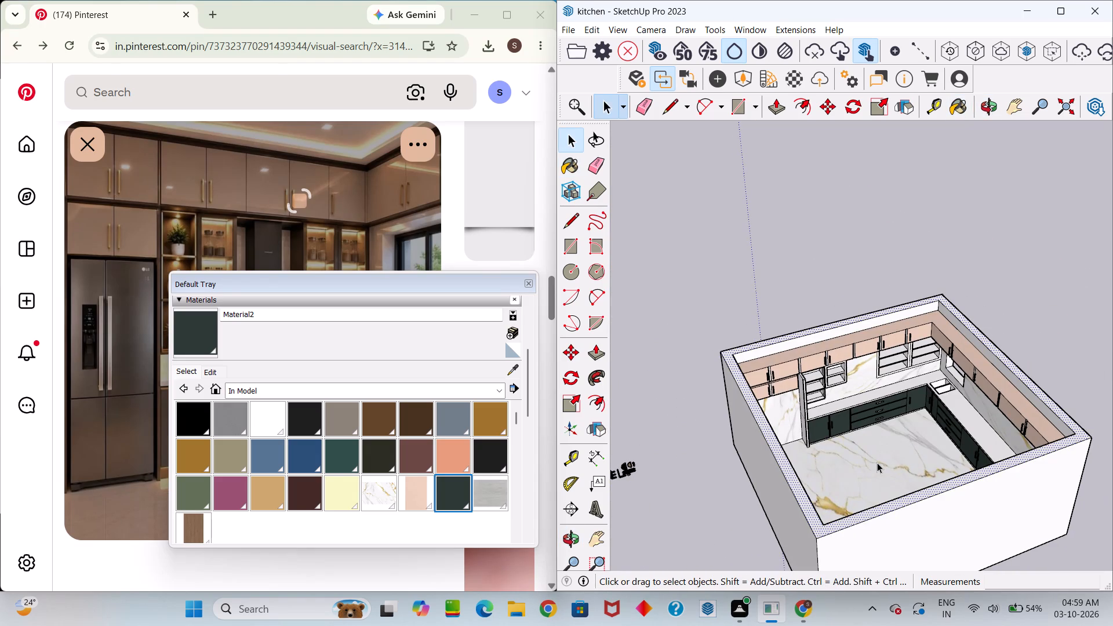
Close the floating Default Tray that covers the reference image.
scroll(854, 449, up, 4)
middle_drag(857, 450, 873, 467)
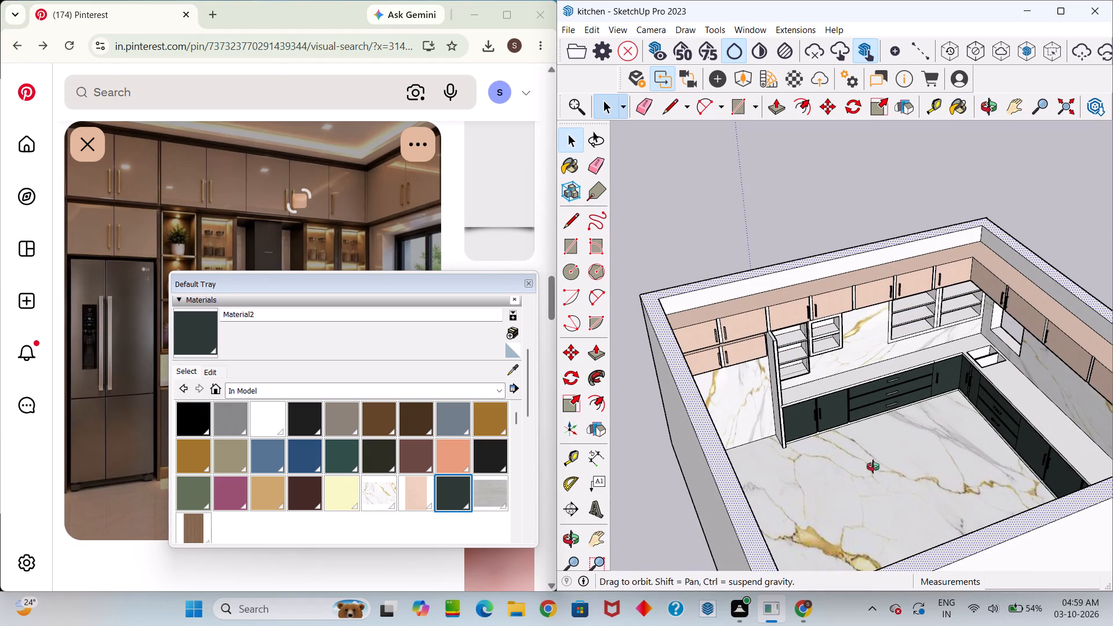
middle_drag(873, 467, 912, 517)
click(528, 287)
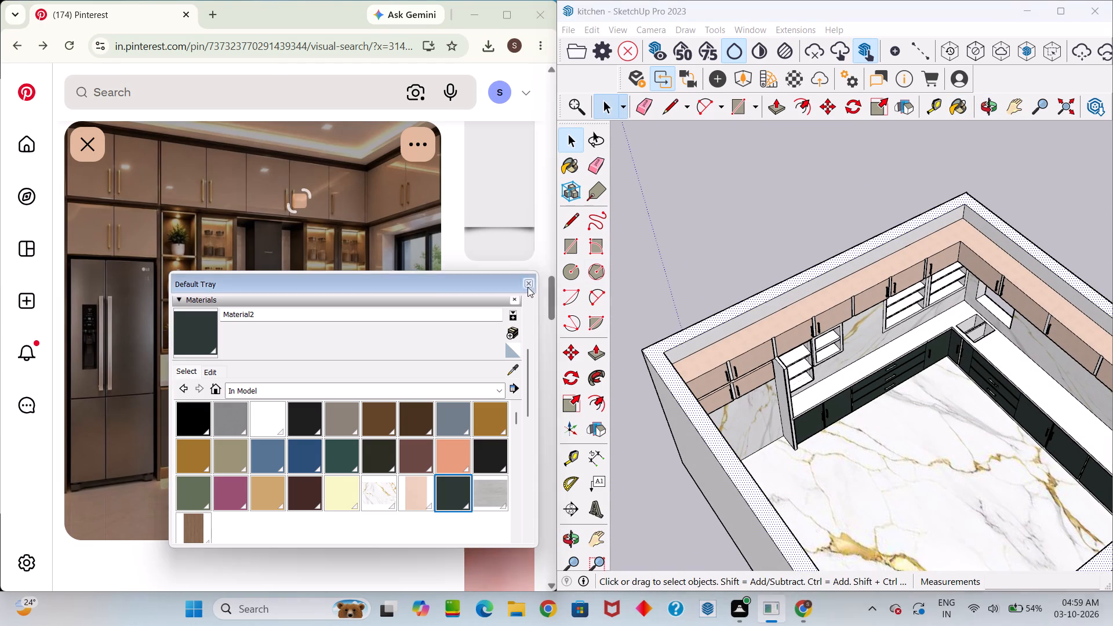
Switch to Chrome and examine the base cabinets, plinth lighting, backsplash and glass wall cabinets in the Pinterest kitchen reference.
middle_drag(344, 396, 405, 512)
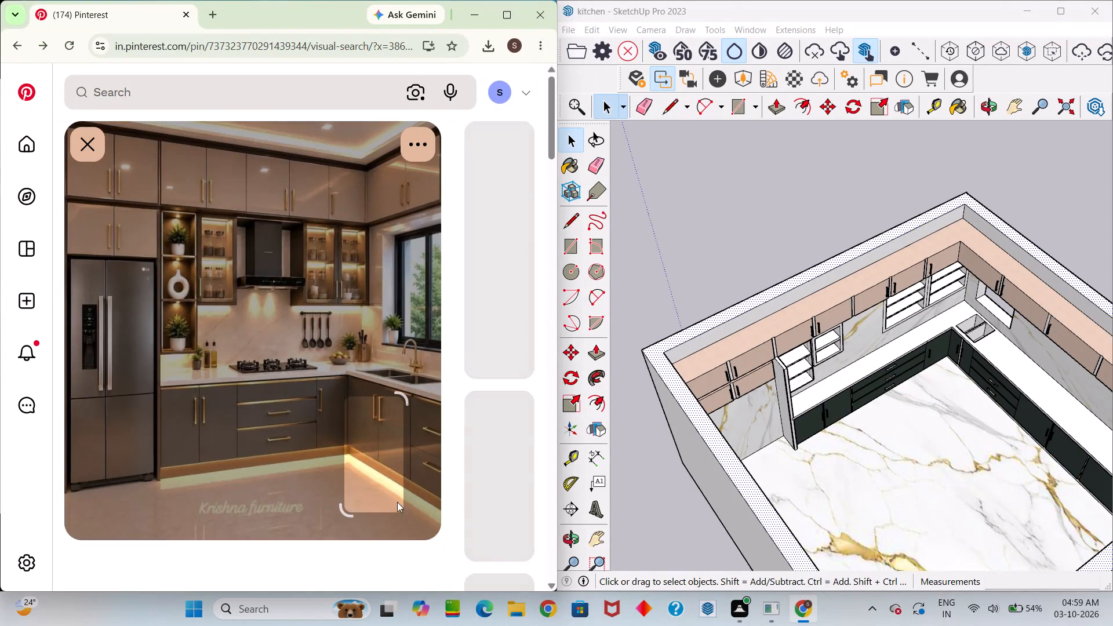
middle_drag(400, 395, 448, 434)
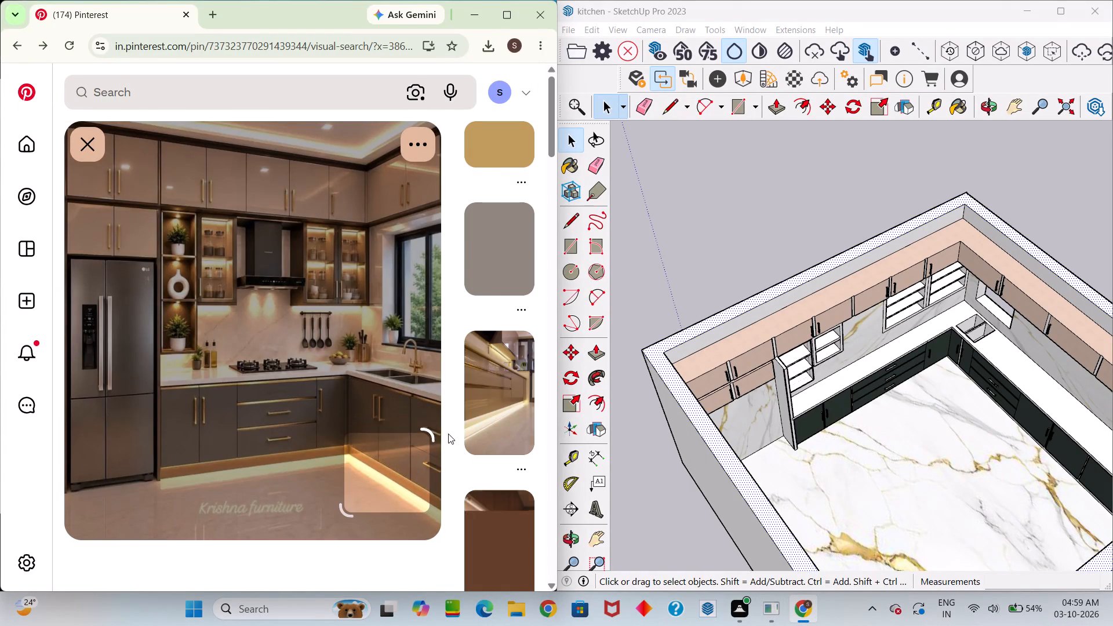
middle_drag(448, 434, 354, 430)
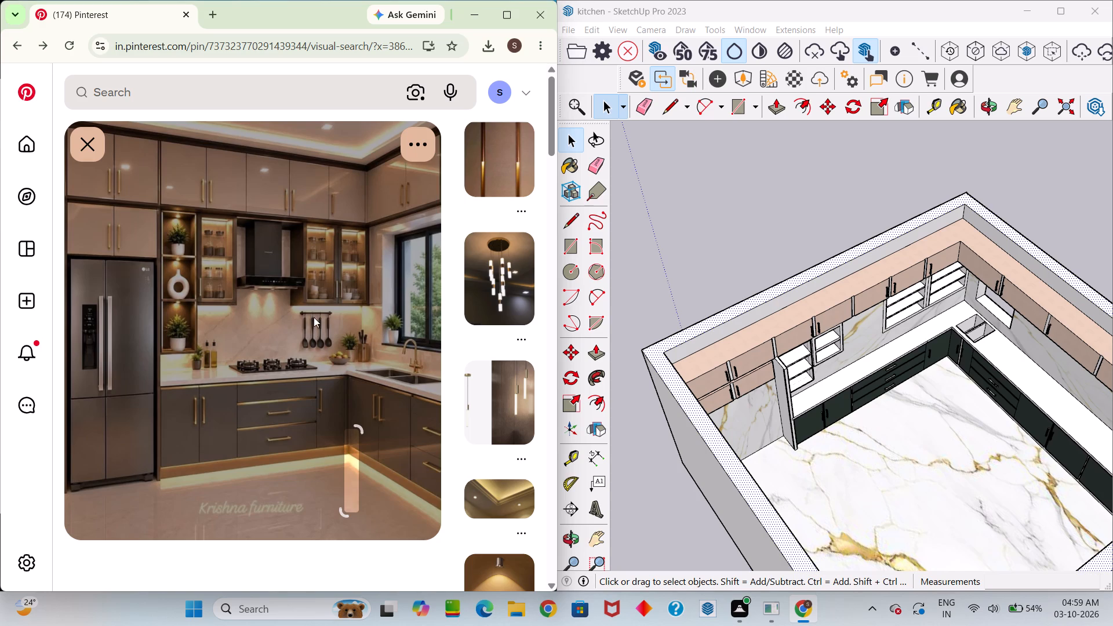
click(281, 326)
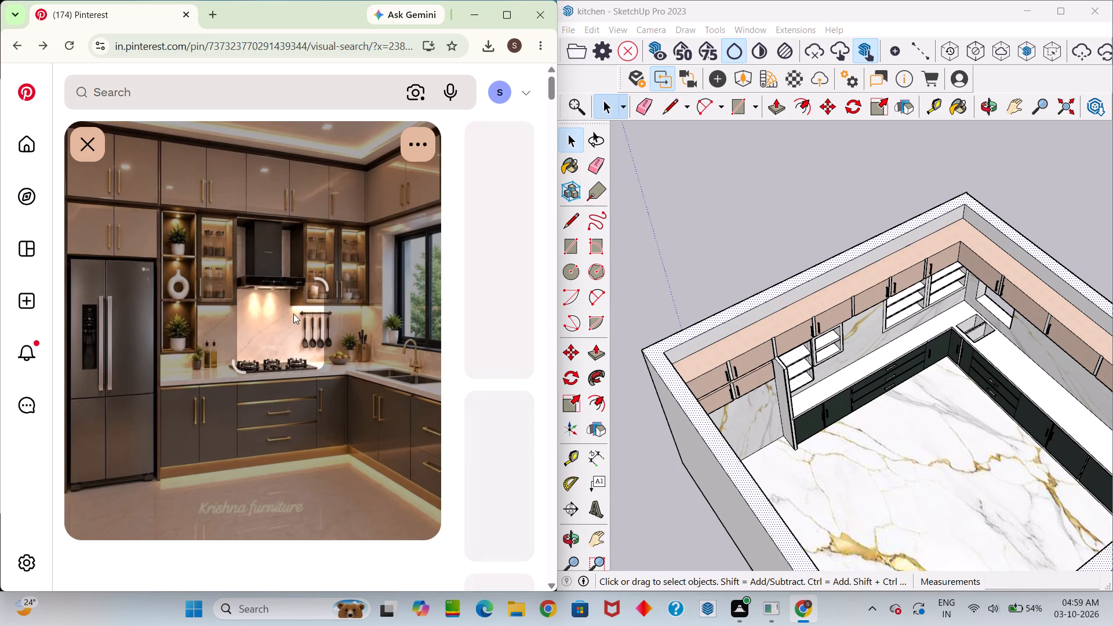
middle_drag(307, 337, 352, 373)
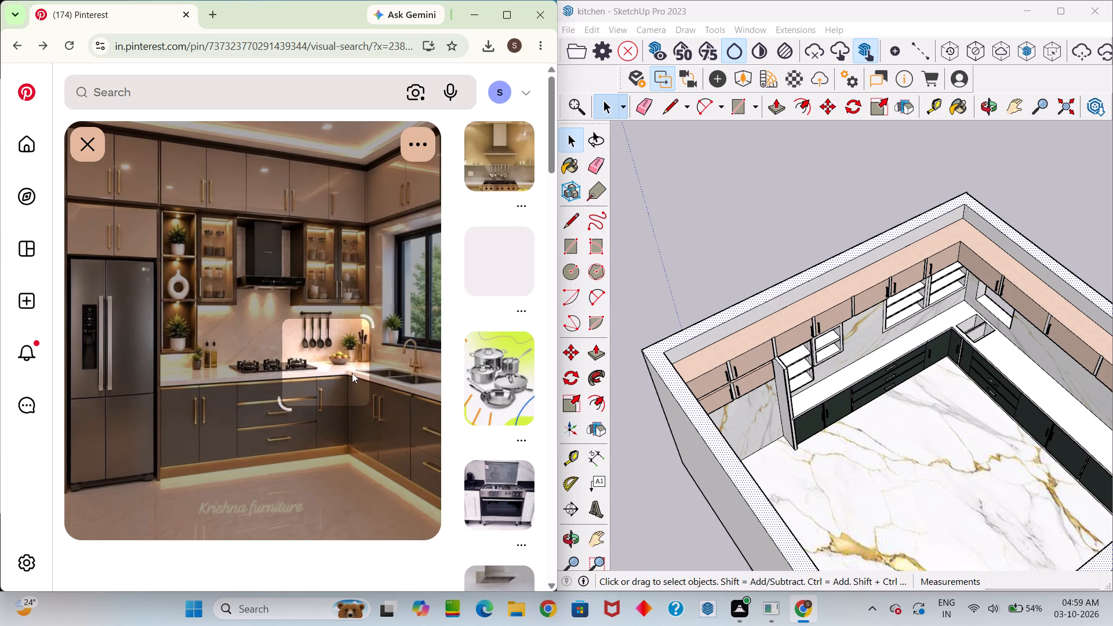
middle_drag(352, 373, 362, 363)
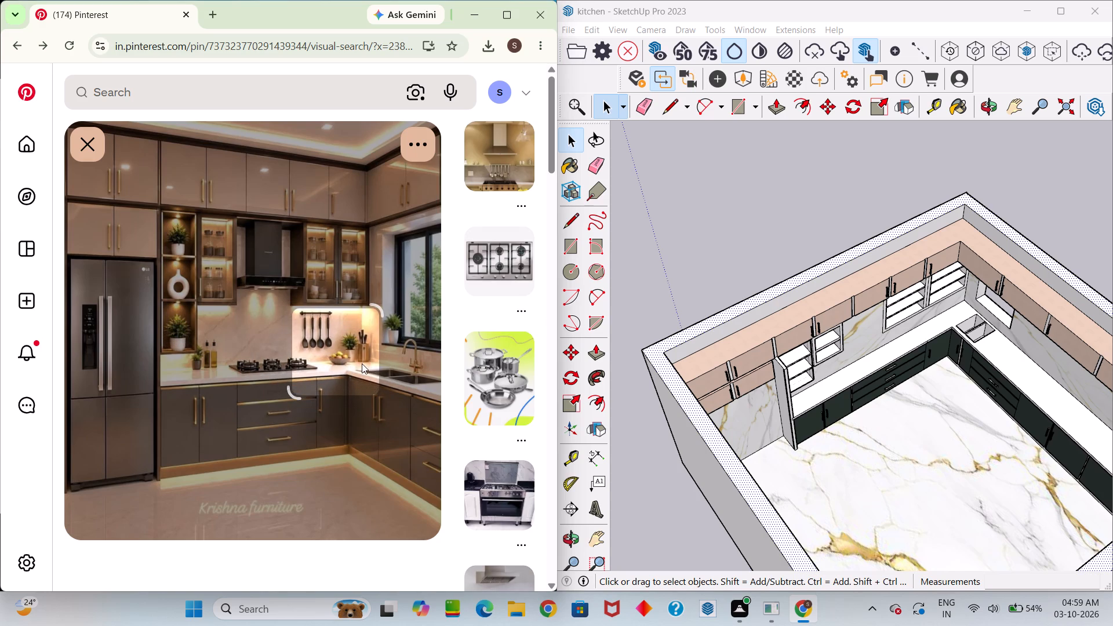
middle_drag(362, 363, 341, 299)
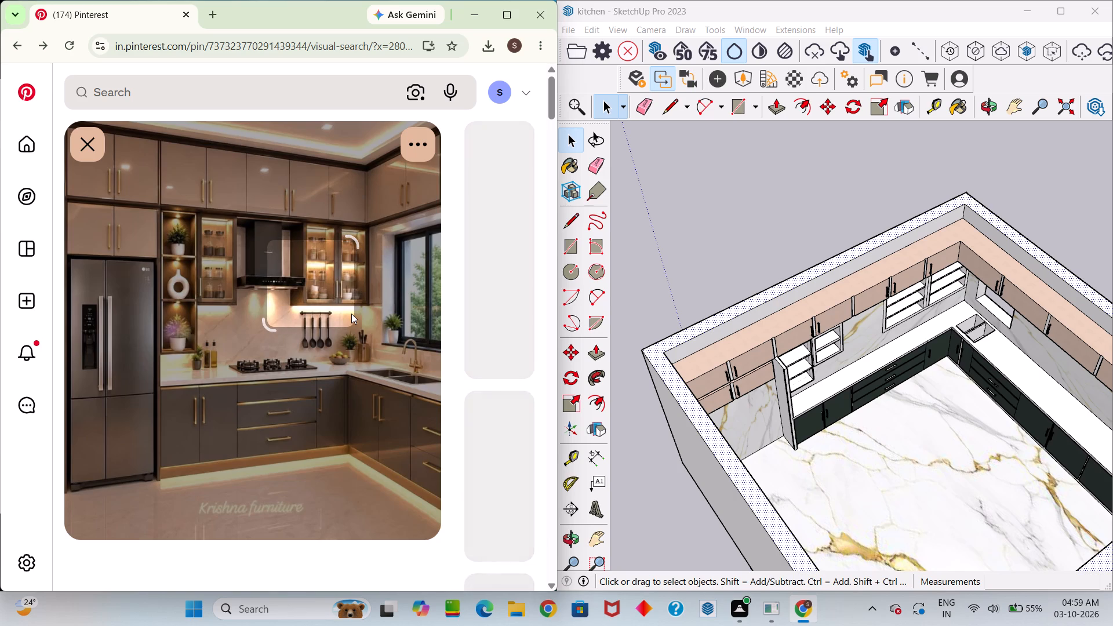
middle_click(351, 314)
middle_click(351, 314)
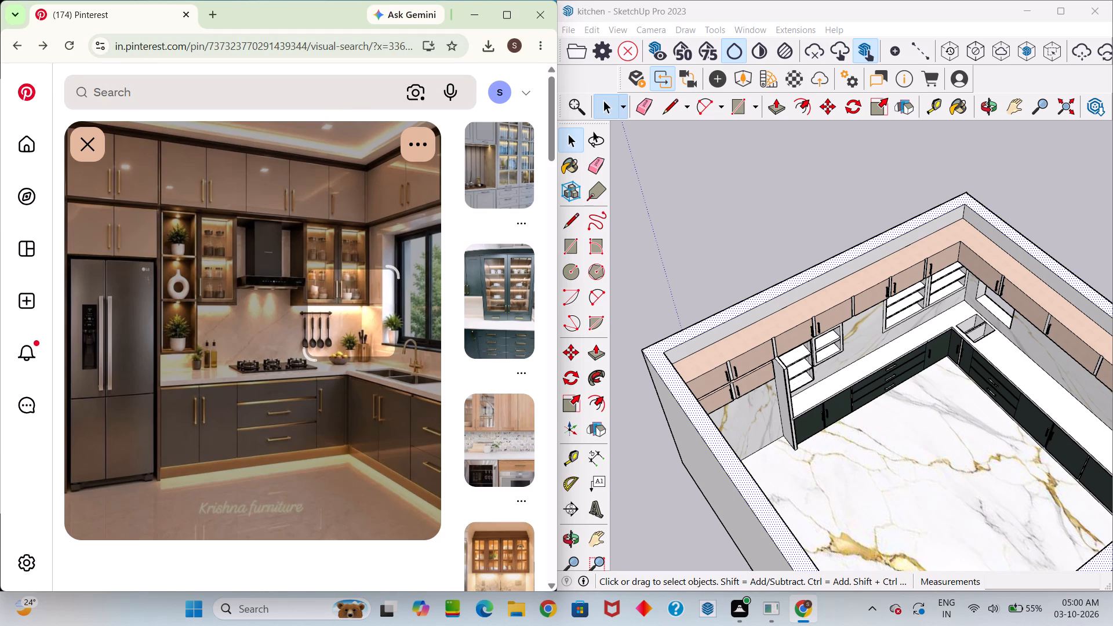
Search Pinterest for "gold colour texture".
click(326, 94)
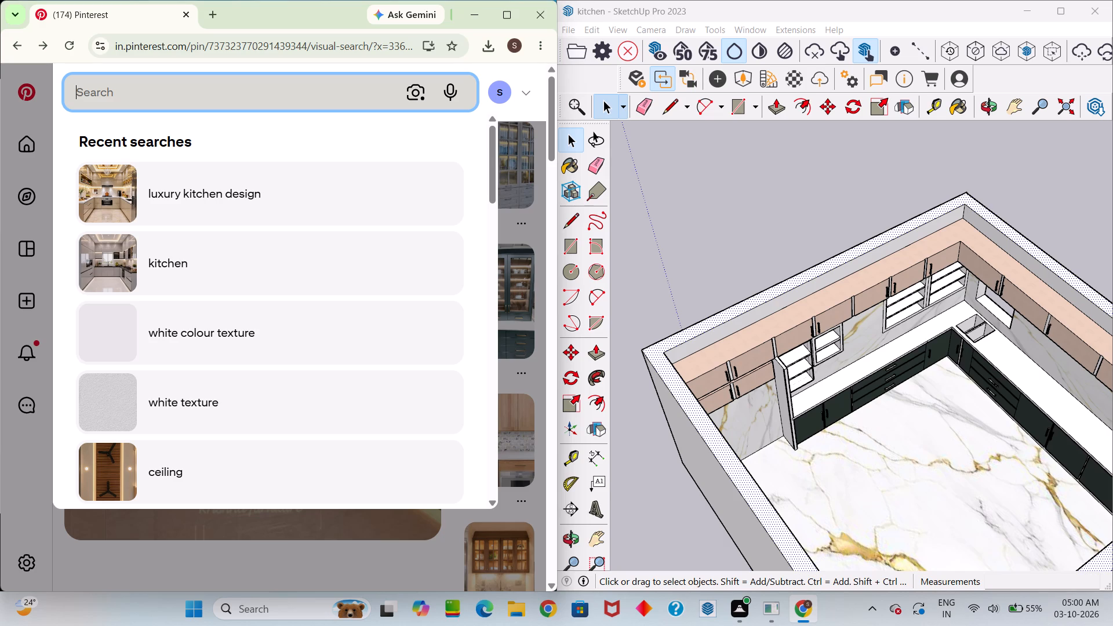
text(gol)
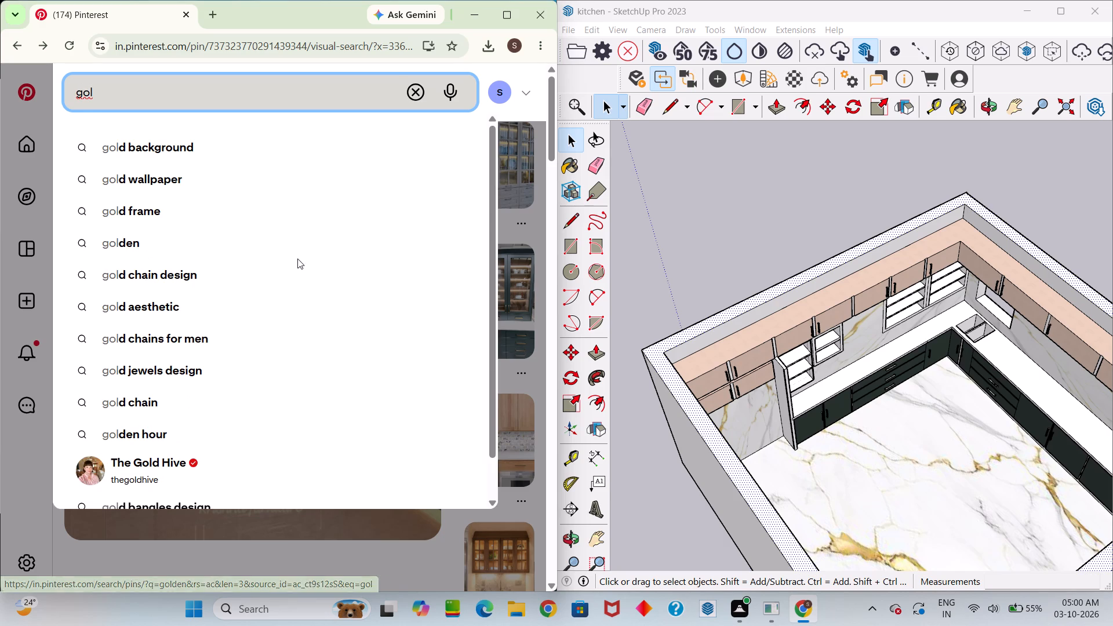
key(d)
key(space)
text(cp)
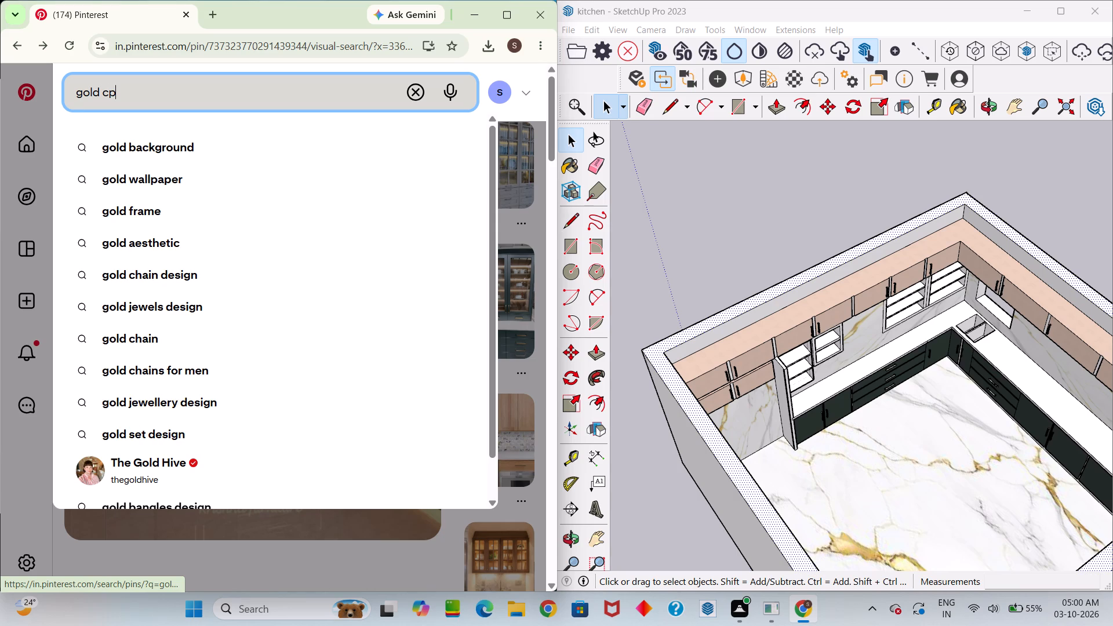
key(BackSpace)
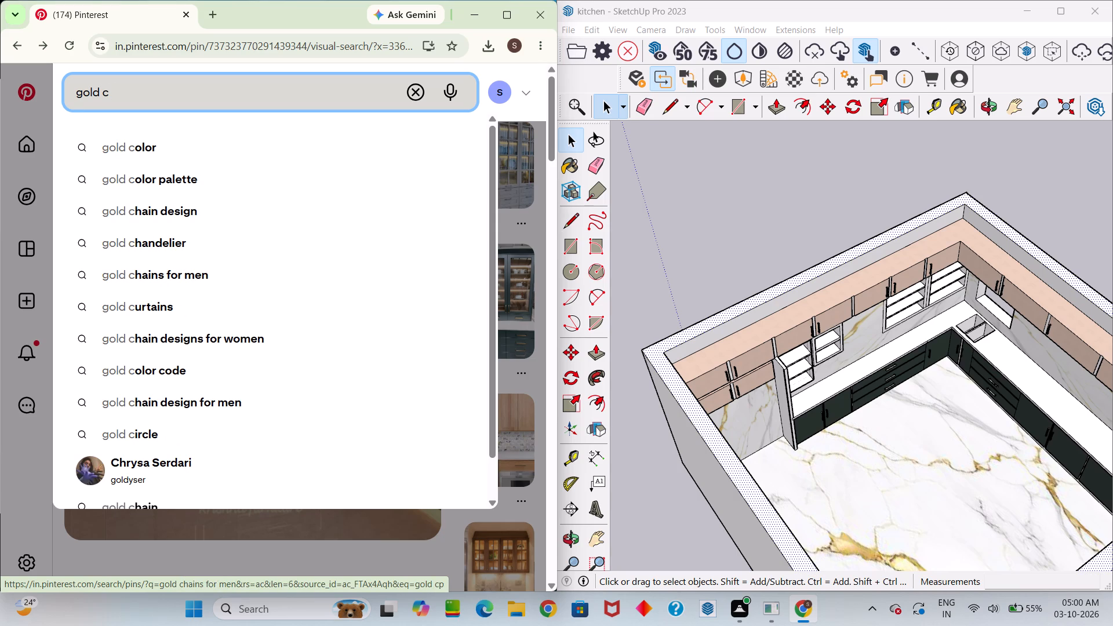
text(ol)
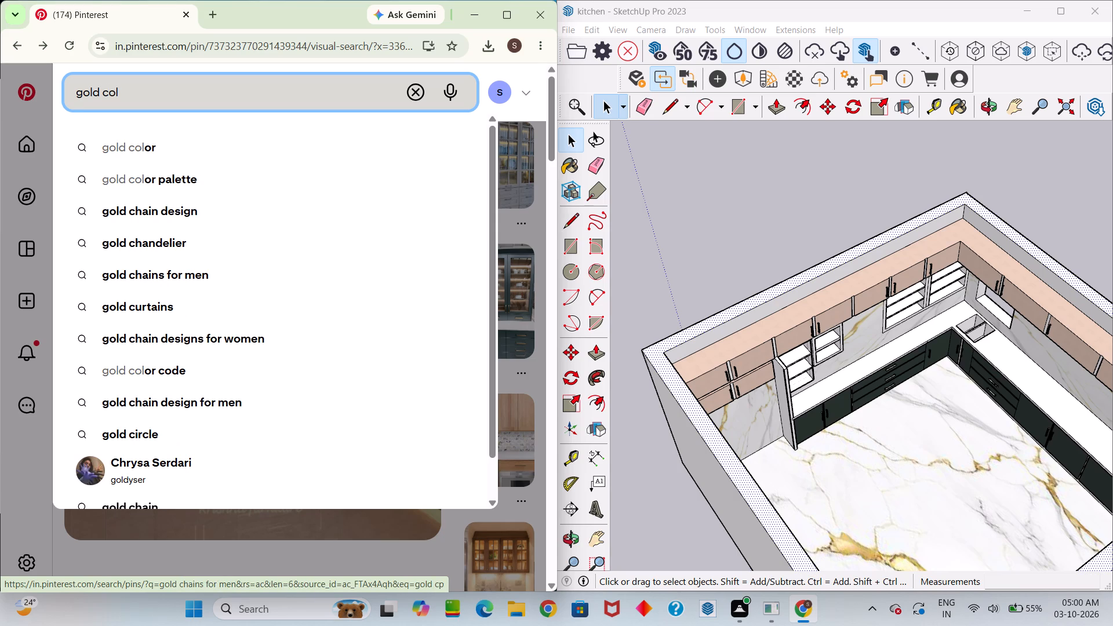
key(o)
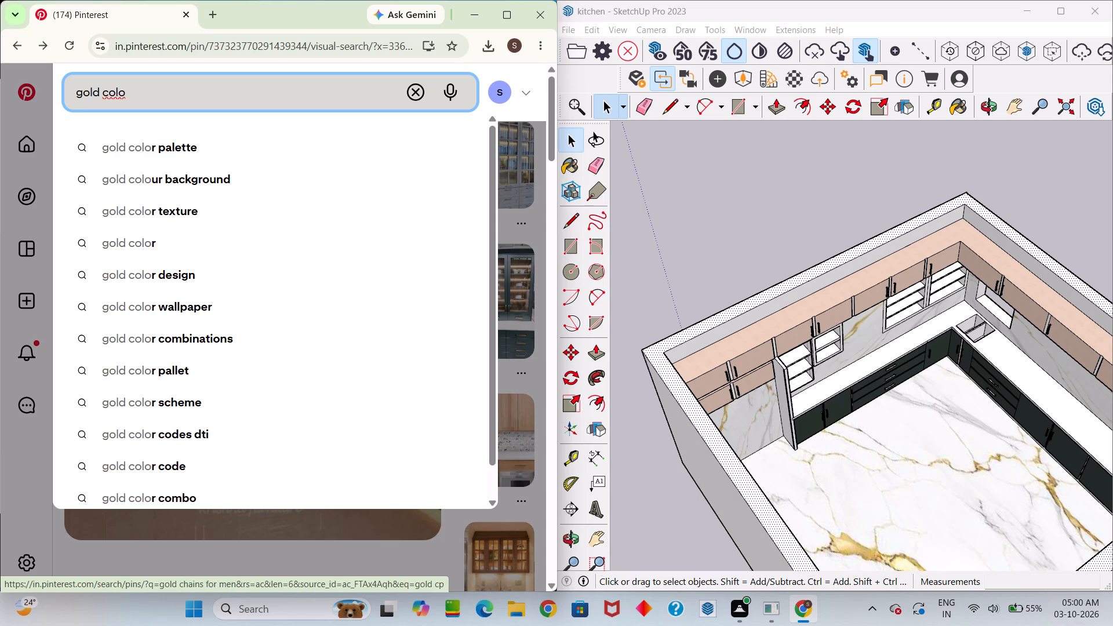
key(u)
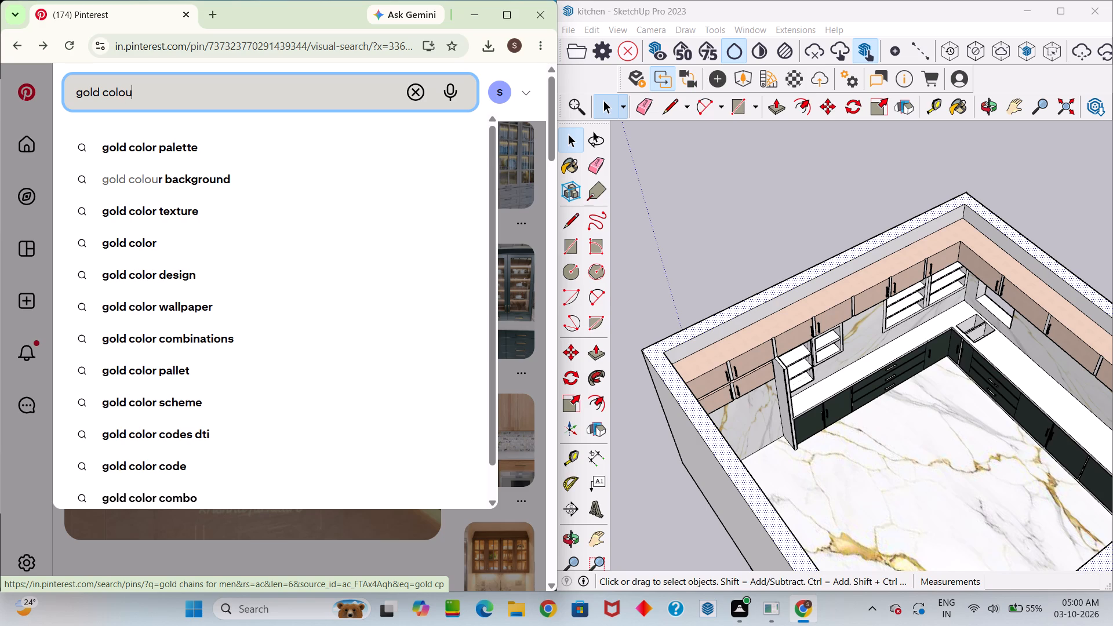
key(r)
key(space)
text(t)
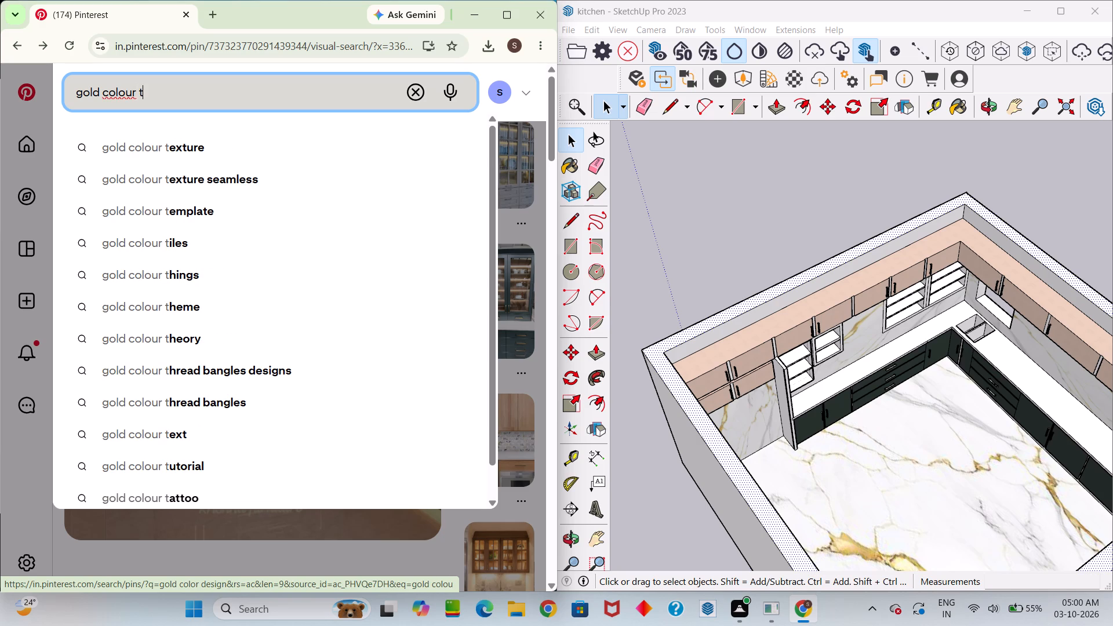
click(307, 157)
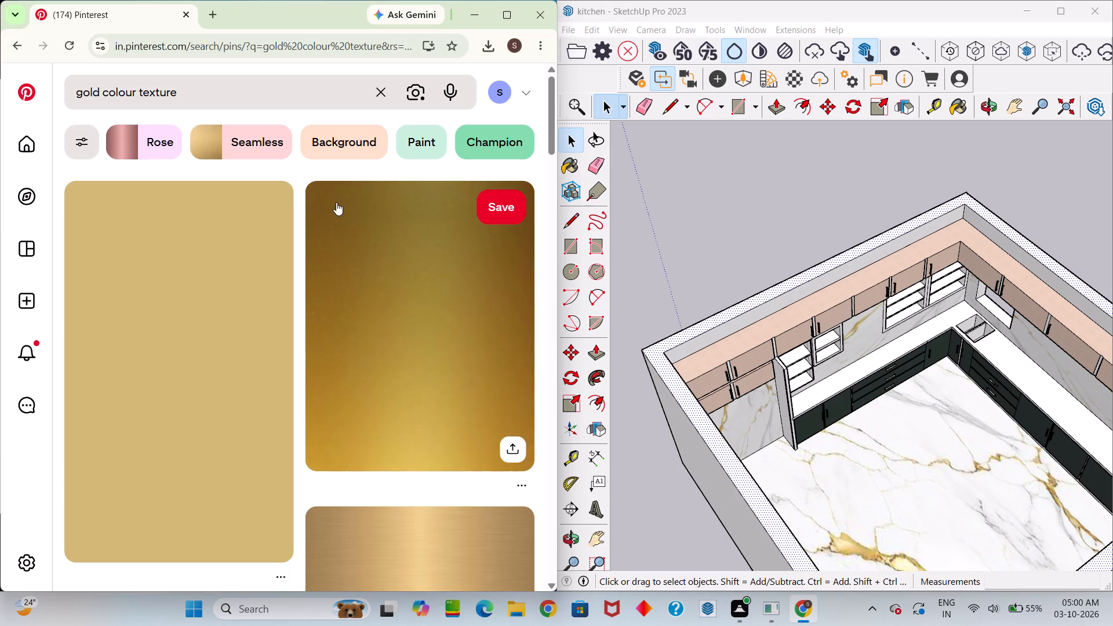
Browse the gold texture results, open the smooth glossy gold gradient pin and download its image.
scroll(336, 207, down, 6)
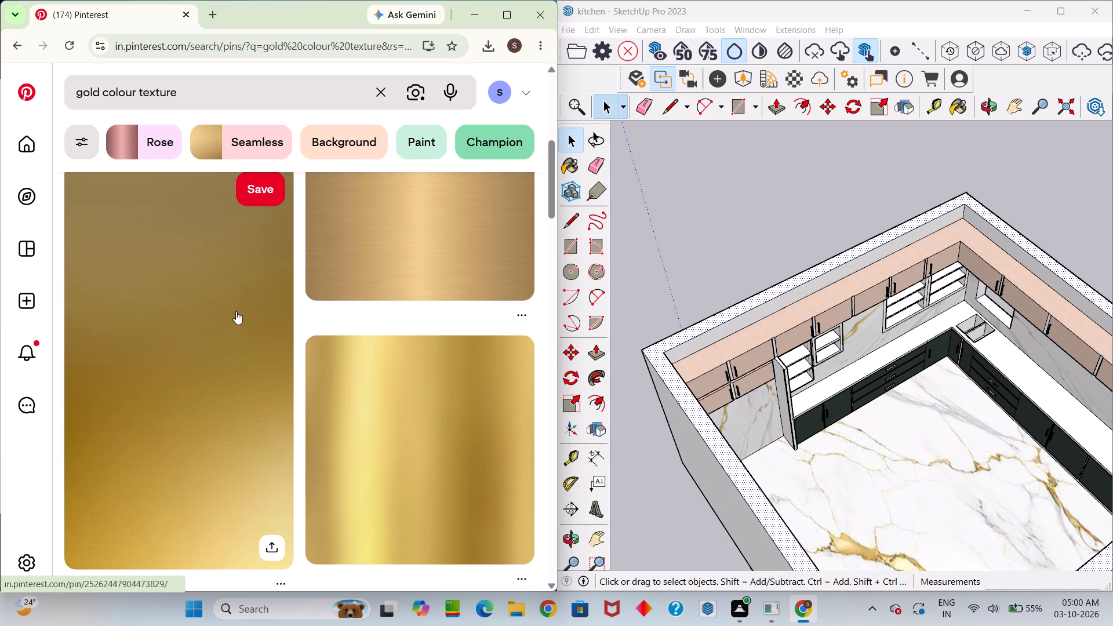
scroll(225, 312, down, 2)
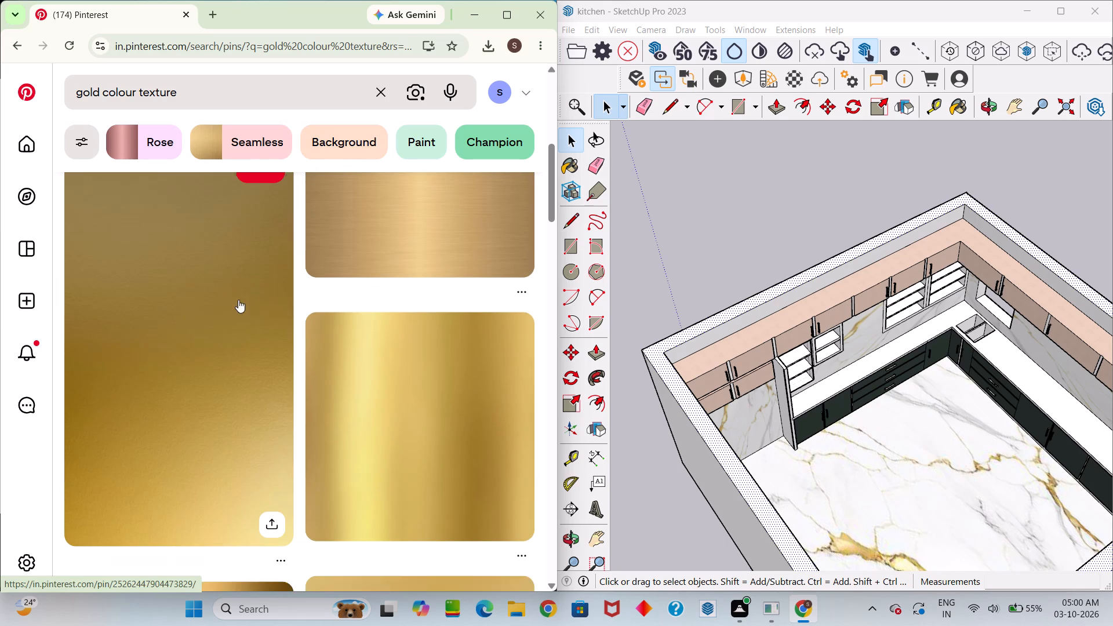
scroll(238, 300, down, 7)
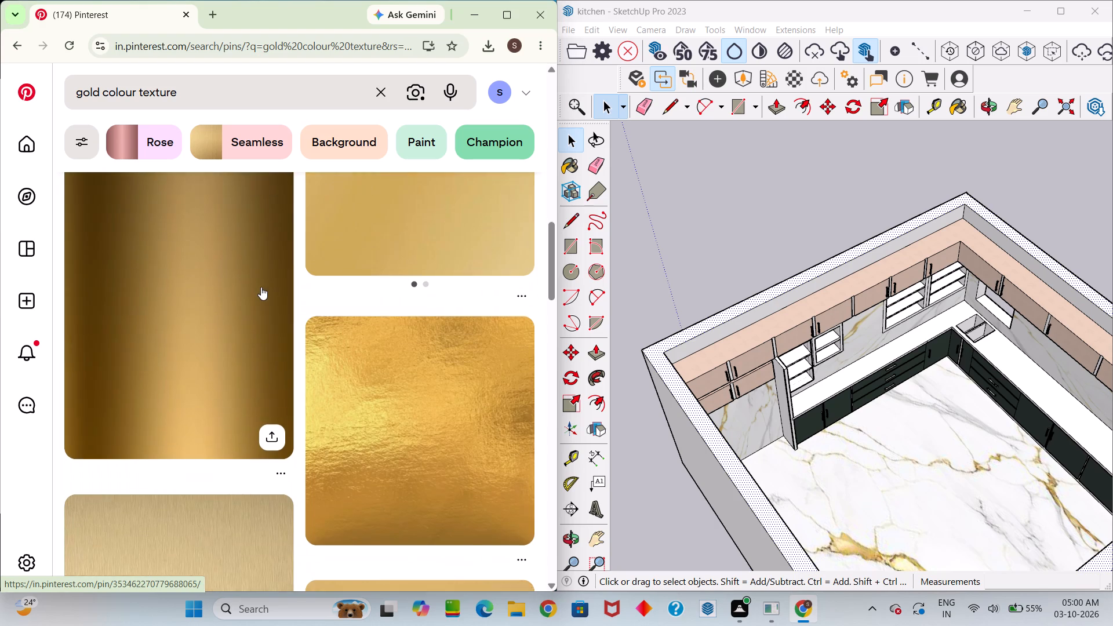
scroll(261, 287, down, 8)
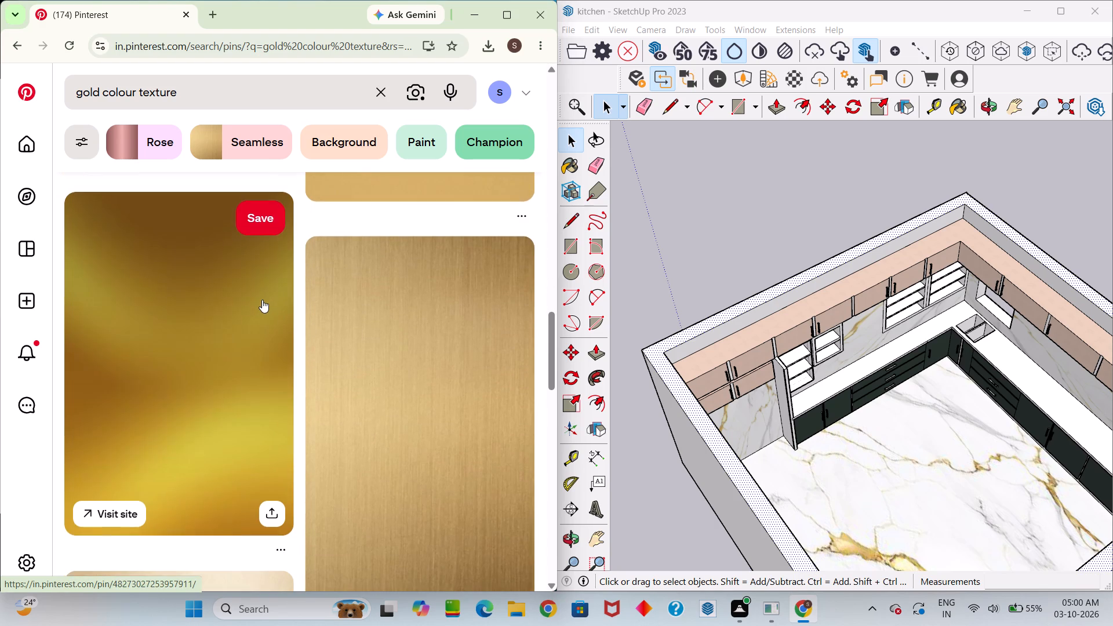
scroll(262, 300, down, 11)
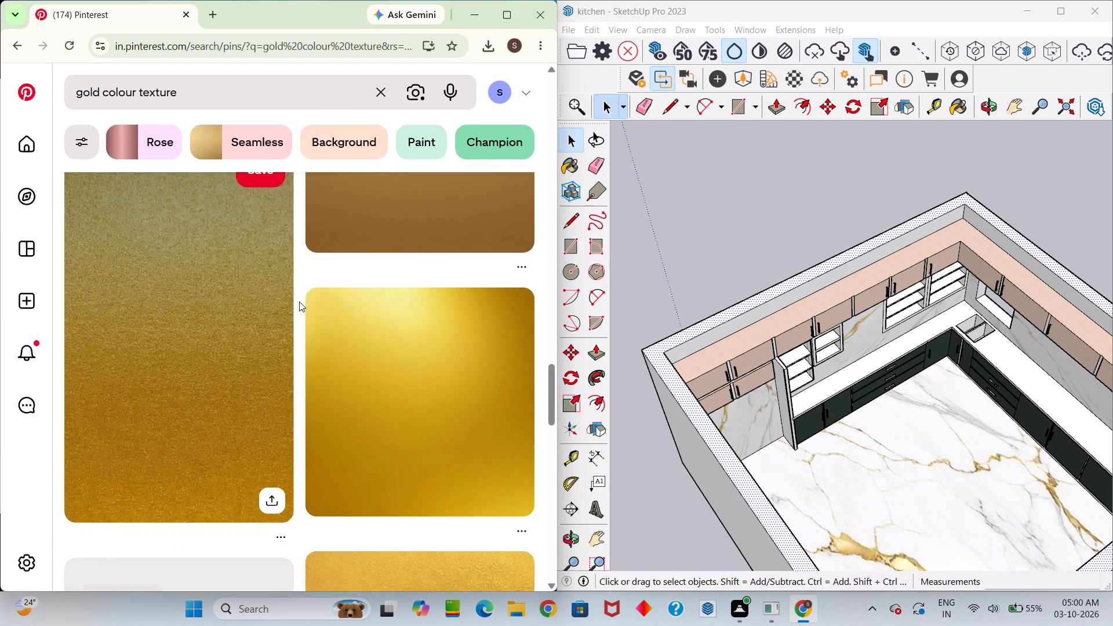
scroll(363, 322, down, 5)
scroll(370, 311, up, 5)
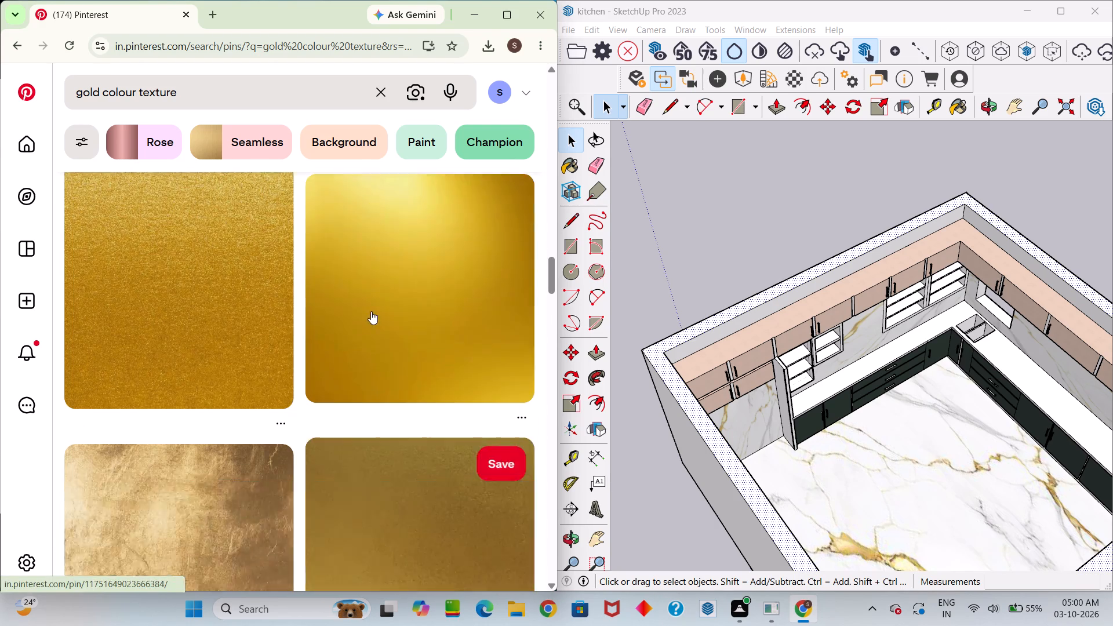
click(369, 333)
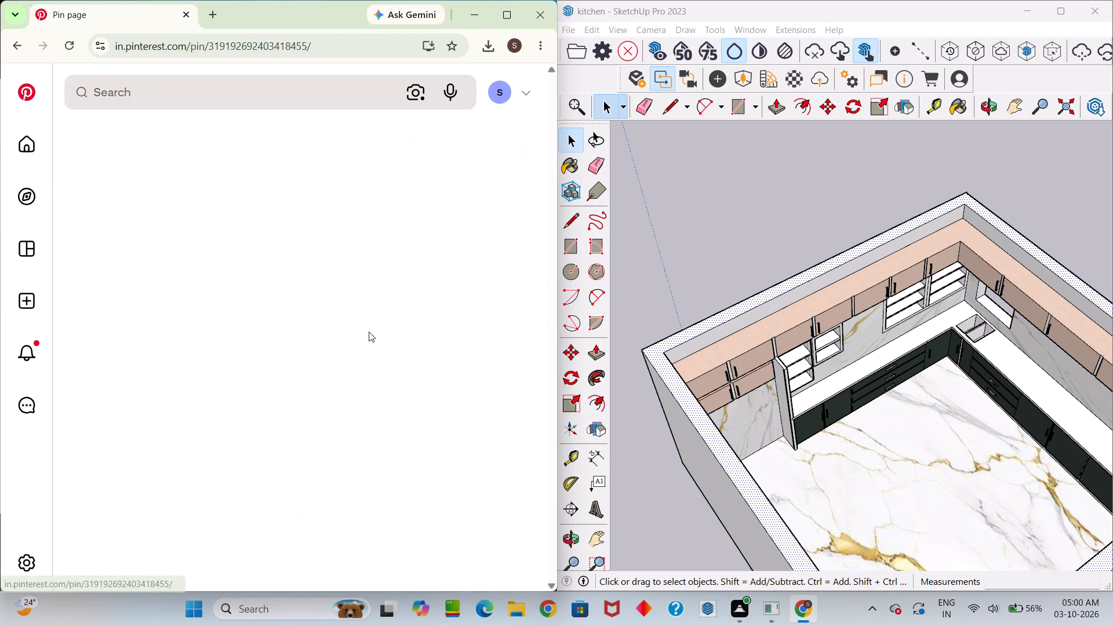
scroll(369, 287, down, 4)
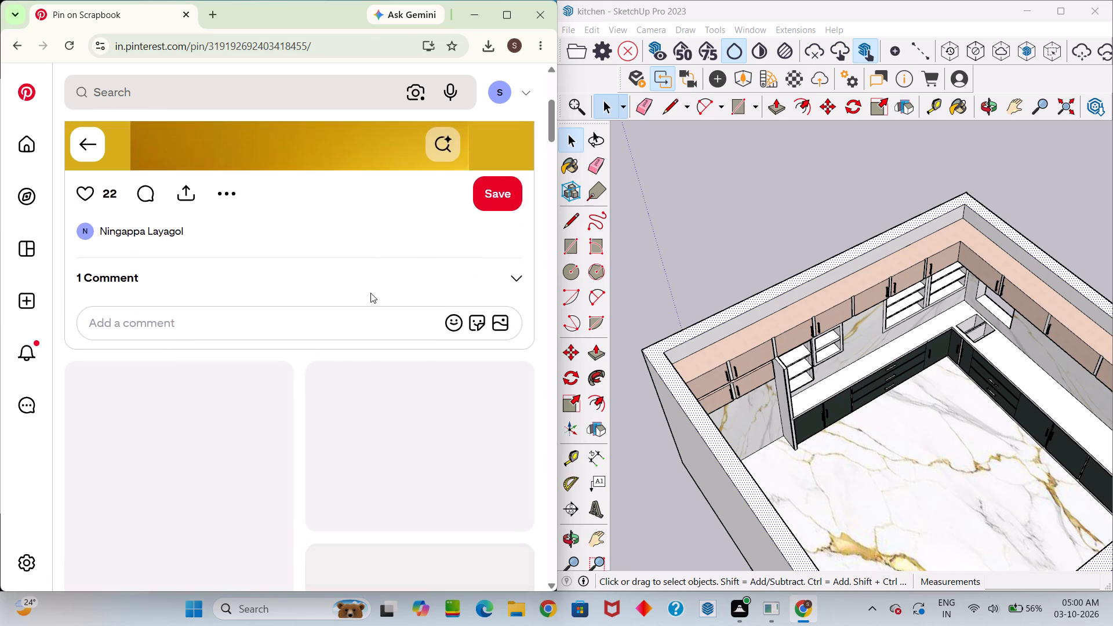
scroll(371, 293, up, 5)
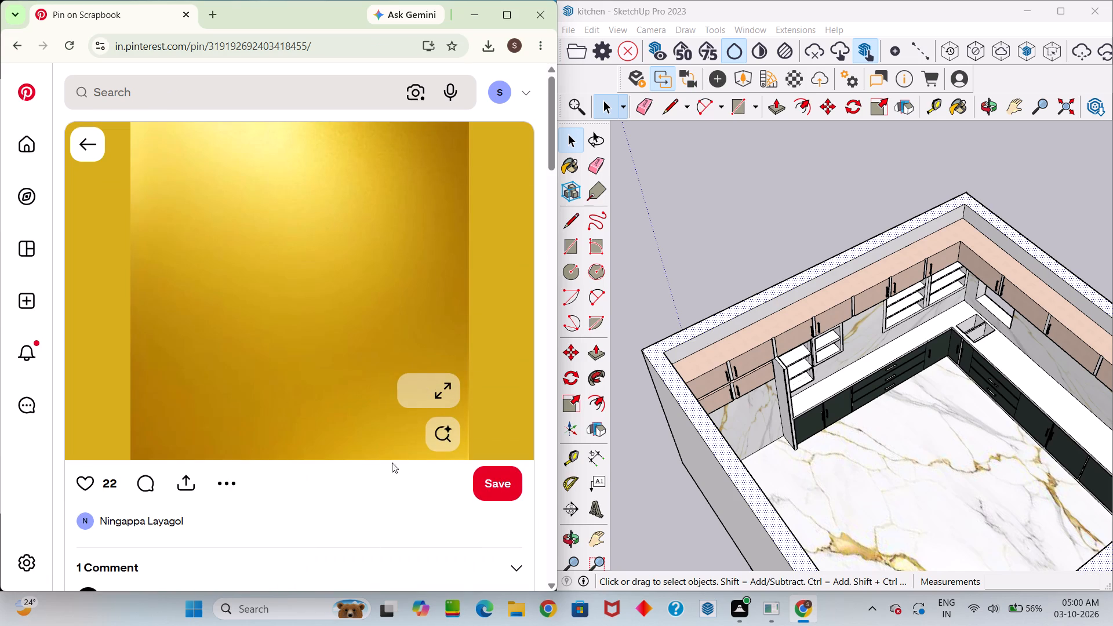
click(224, 473)
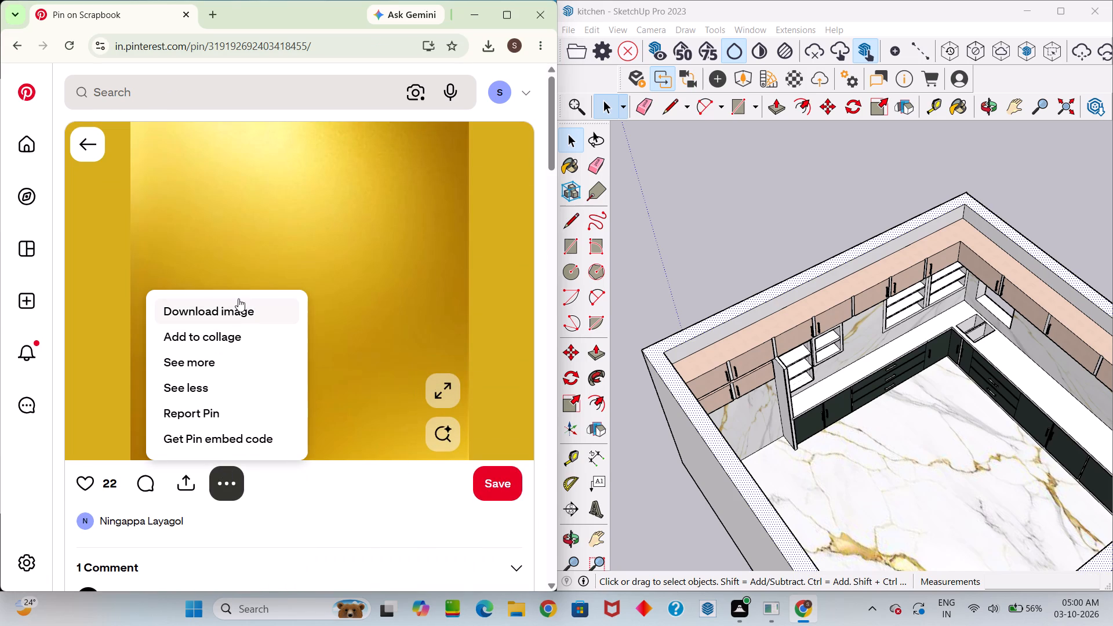
click(238, 300)
click(243, 302)
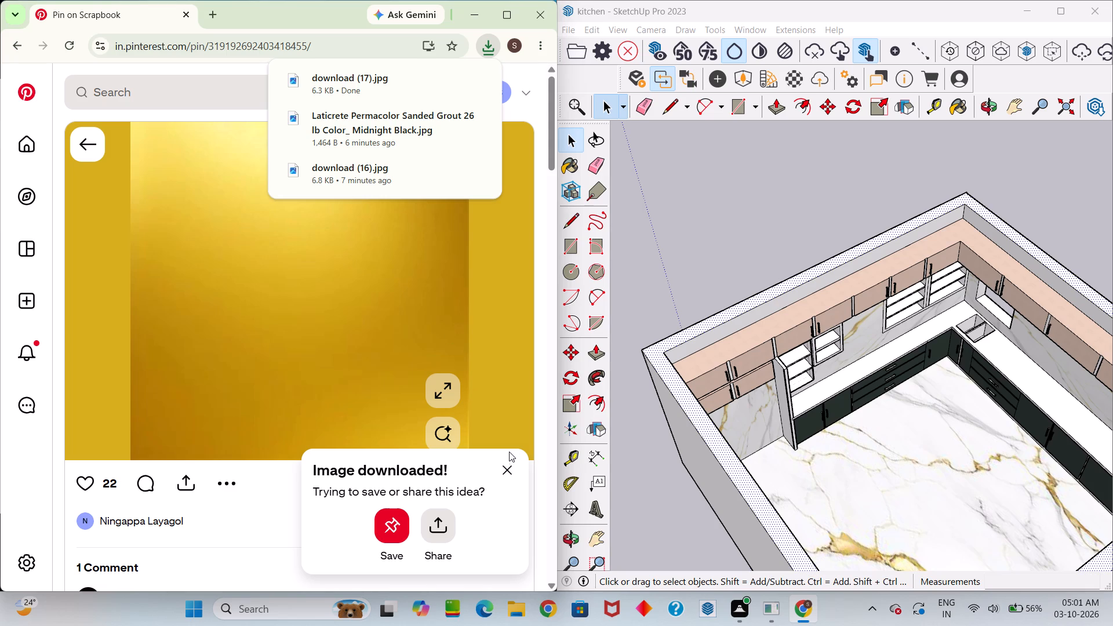
click(504, 467)
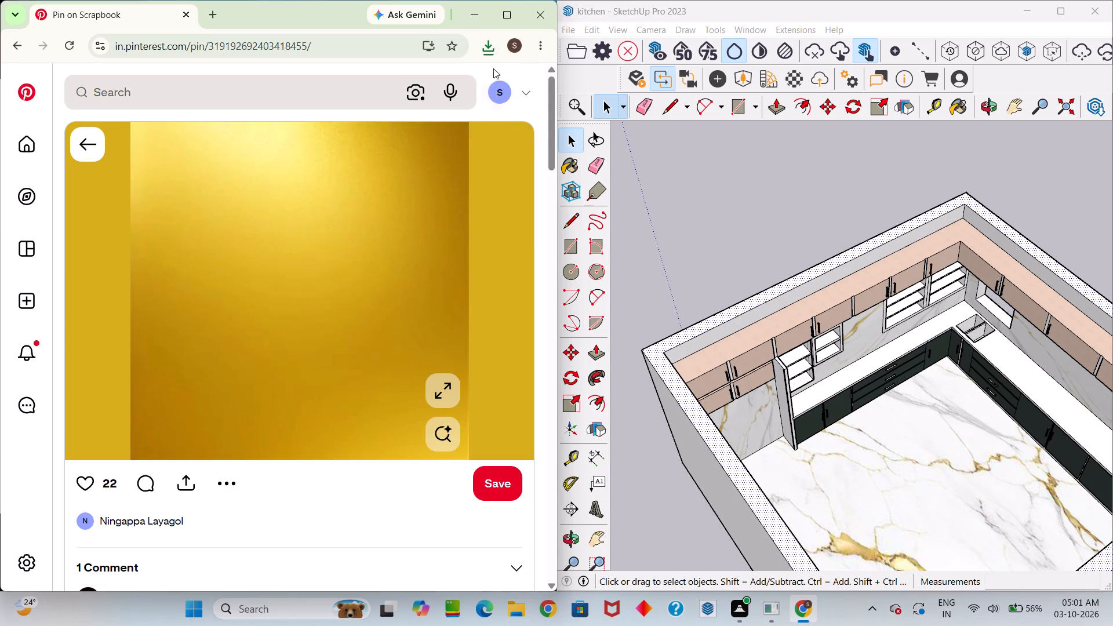
Return from the gold texture results to the Pinterest kitchen reference image.
click(13, 46)
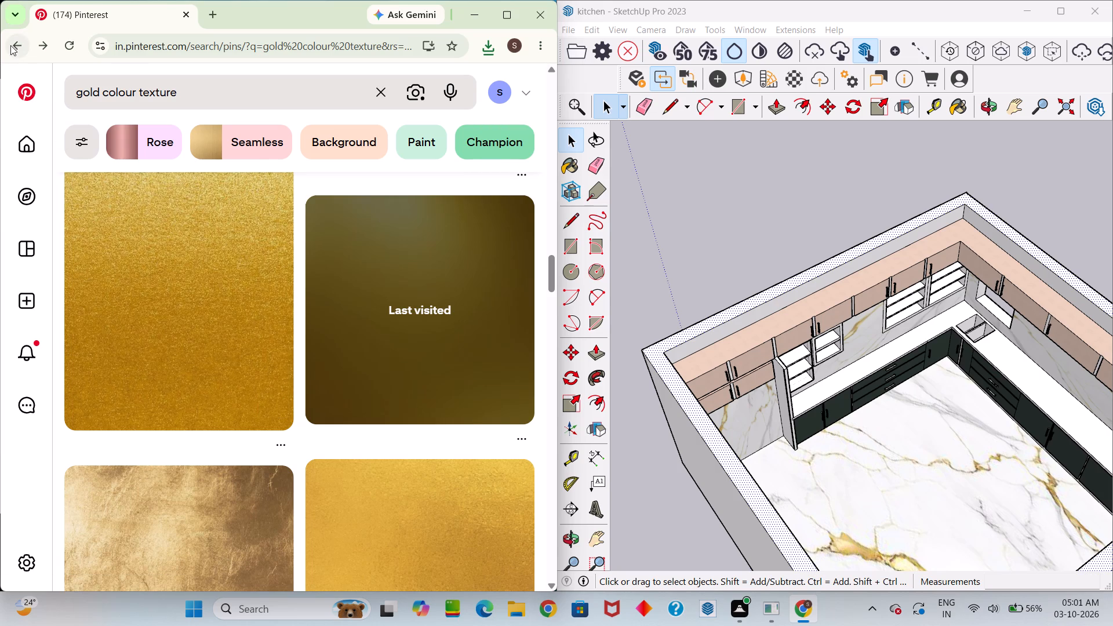
click(12, 45)
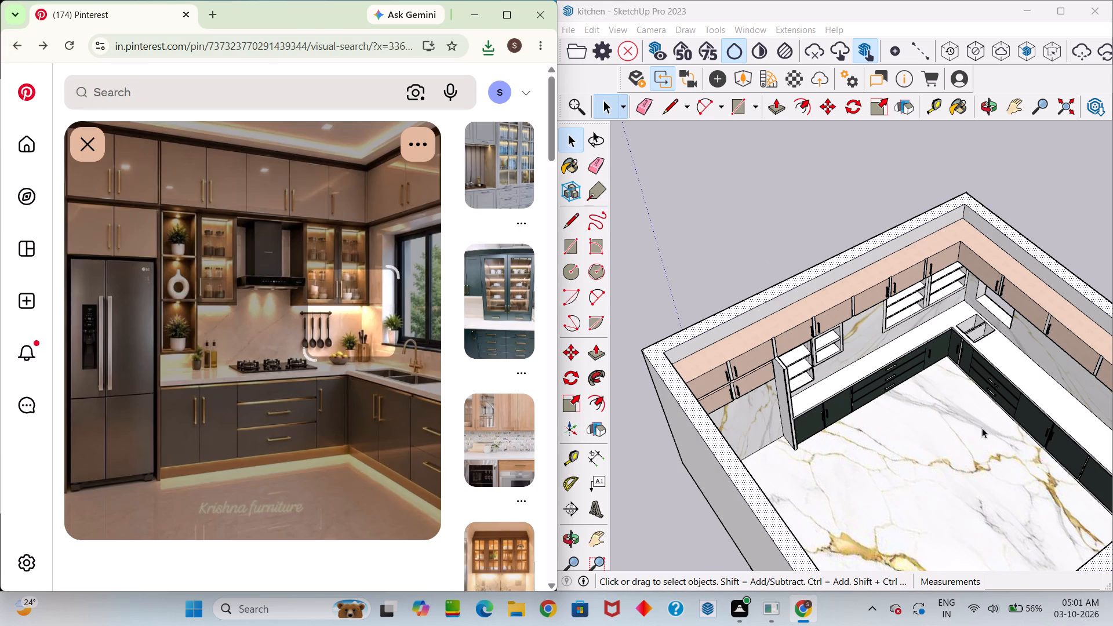
In SketchUp, create the new material Material3 from the downloaded gold texture image "download (17)".
middle_drag(954, 409, 743, 356)
scroll(755, 371, up, 4)
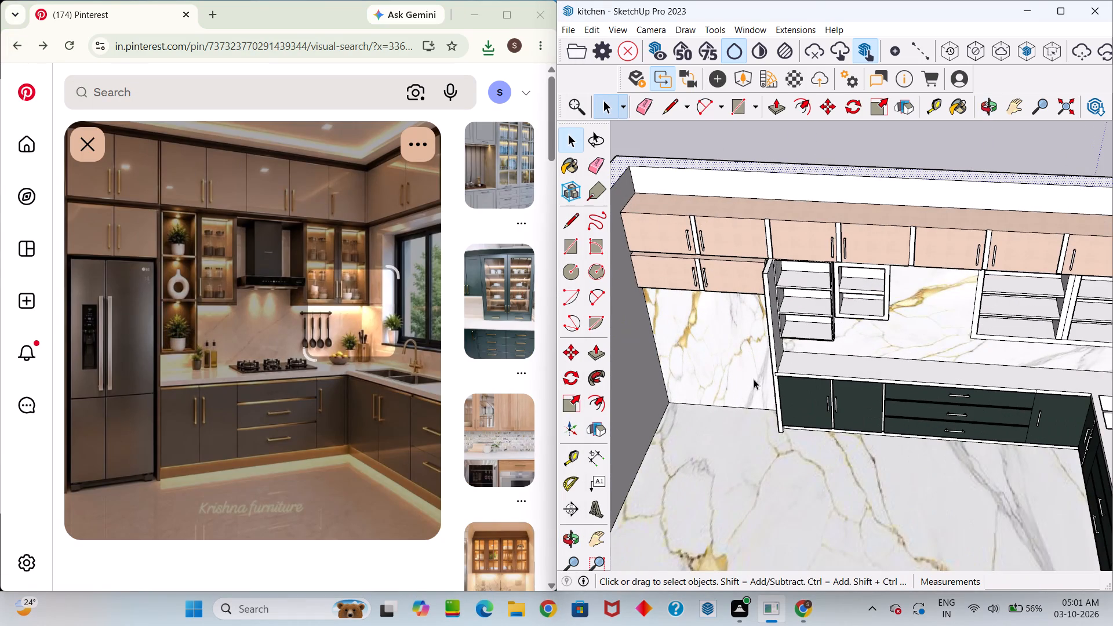
middle_drag(741, 378, 673, 323)
drag(740, 377, 672, 322)
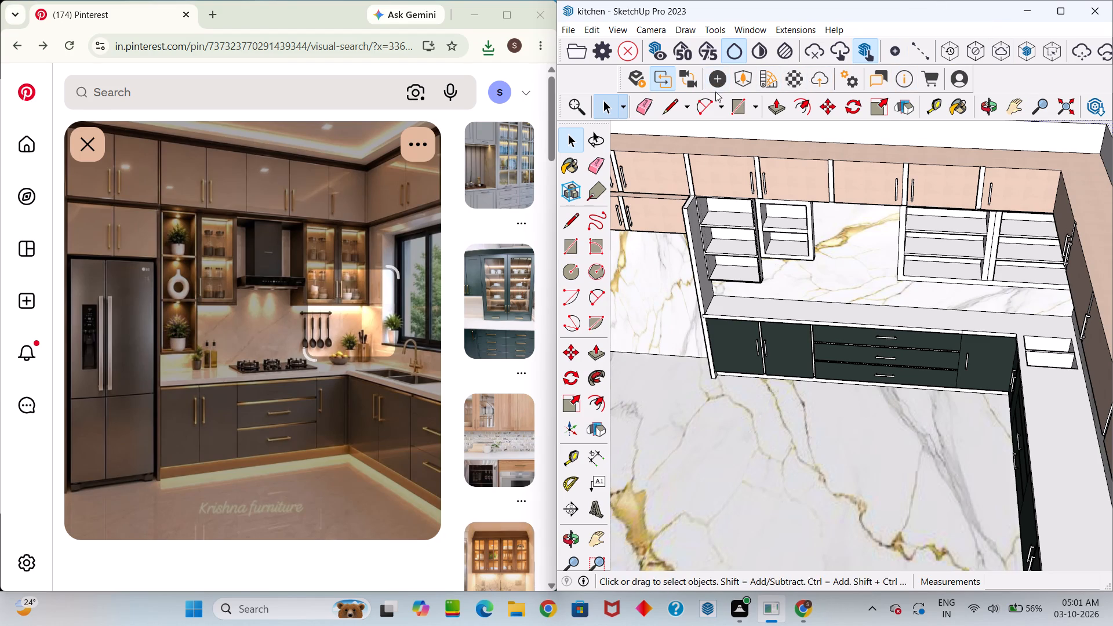
click(567, 159)
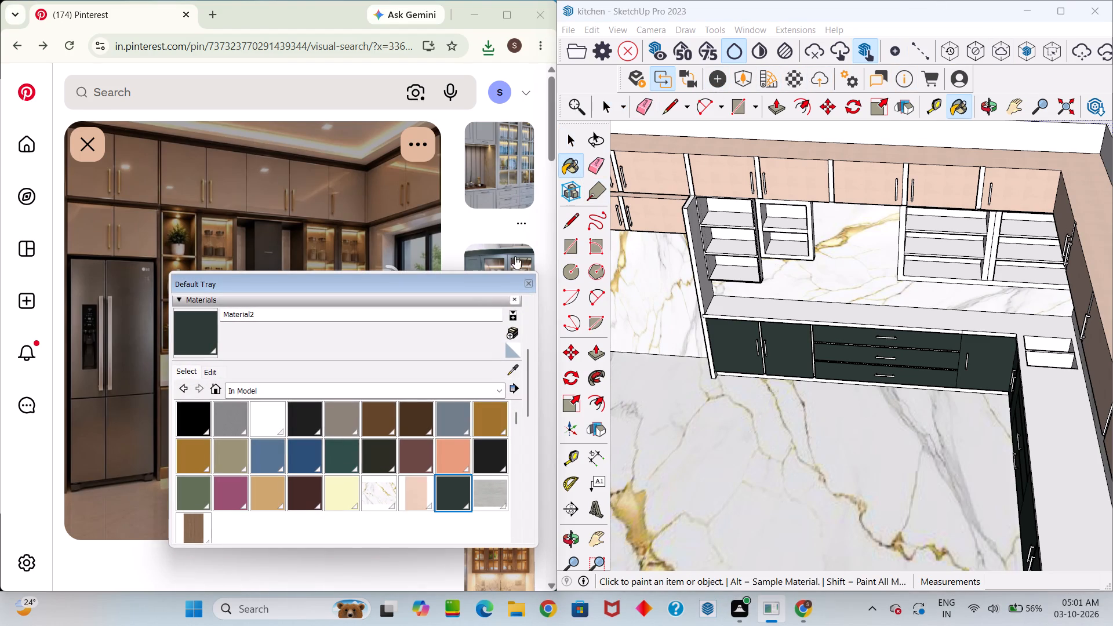
click(515, 332)
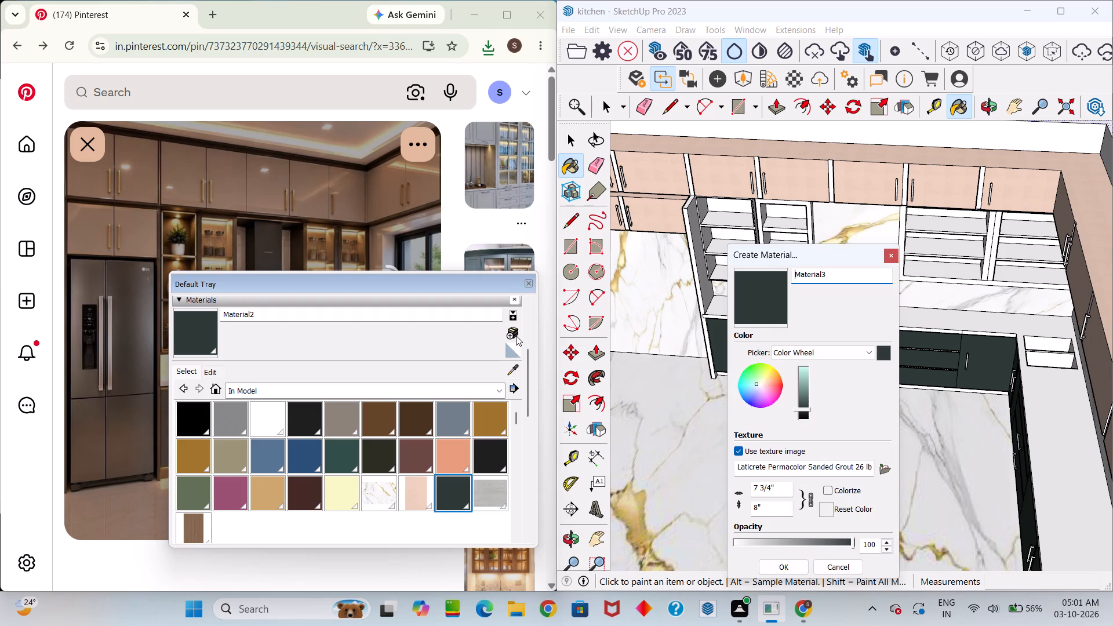
click(881, 466)
click(741, 223)
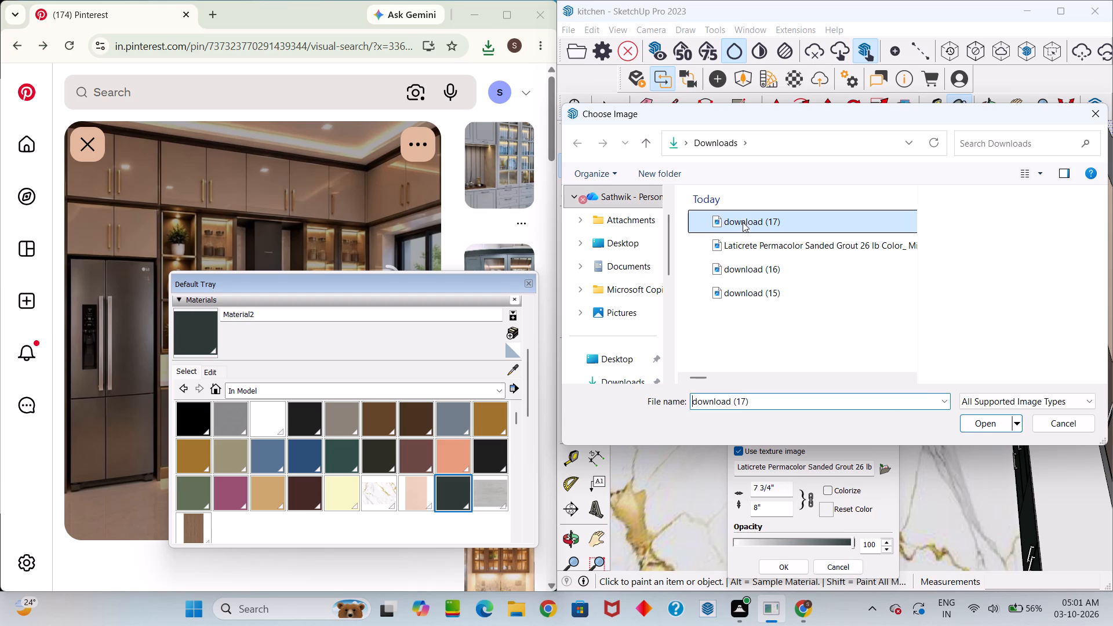
click(781, 562)
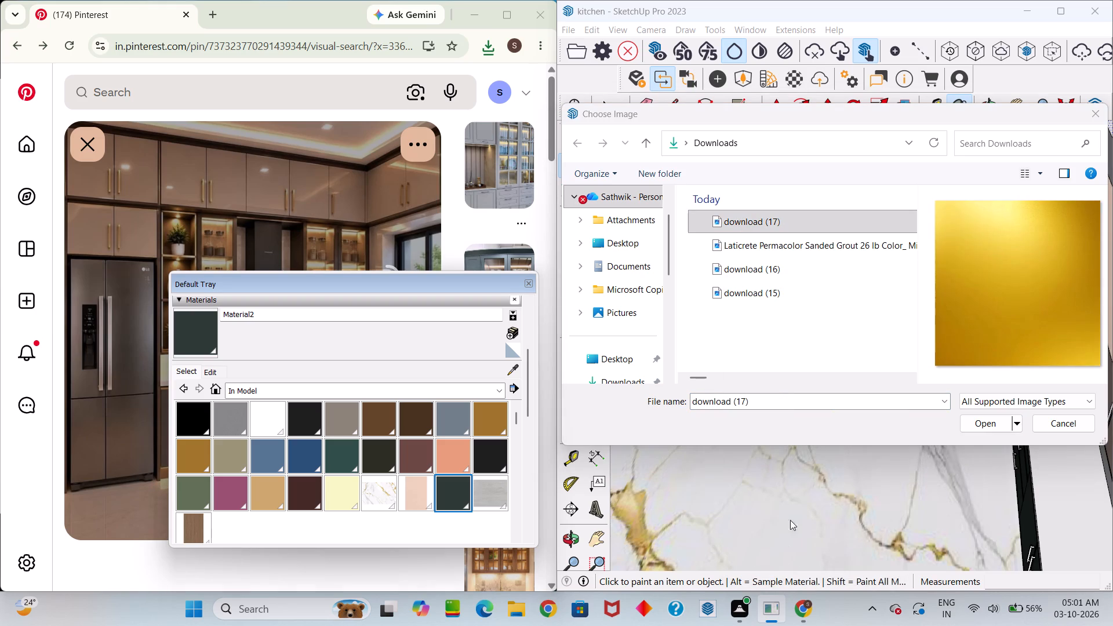
click(1001, 424)
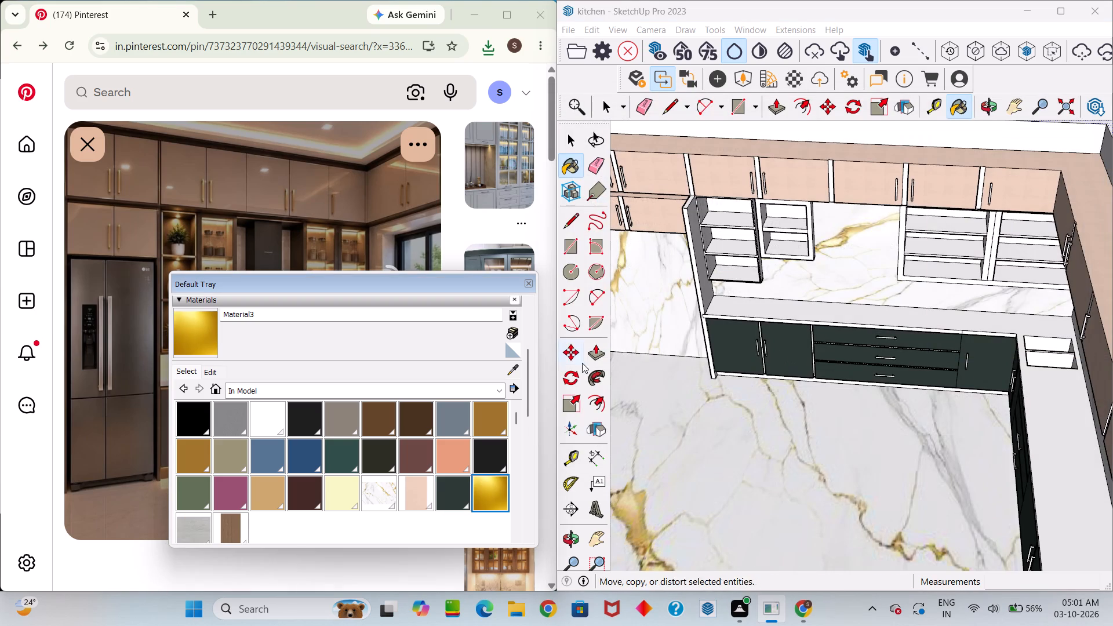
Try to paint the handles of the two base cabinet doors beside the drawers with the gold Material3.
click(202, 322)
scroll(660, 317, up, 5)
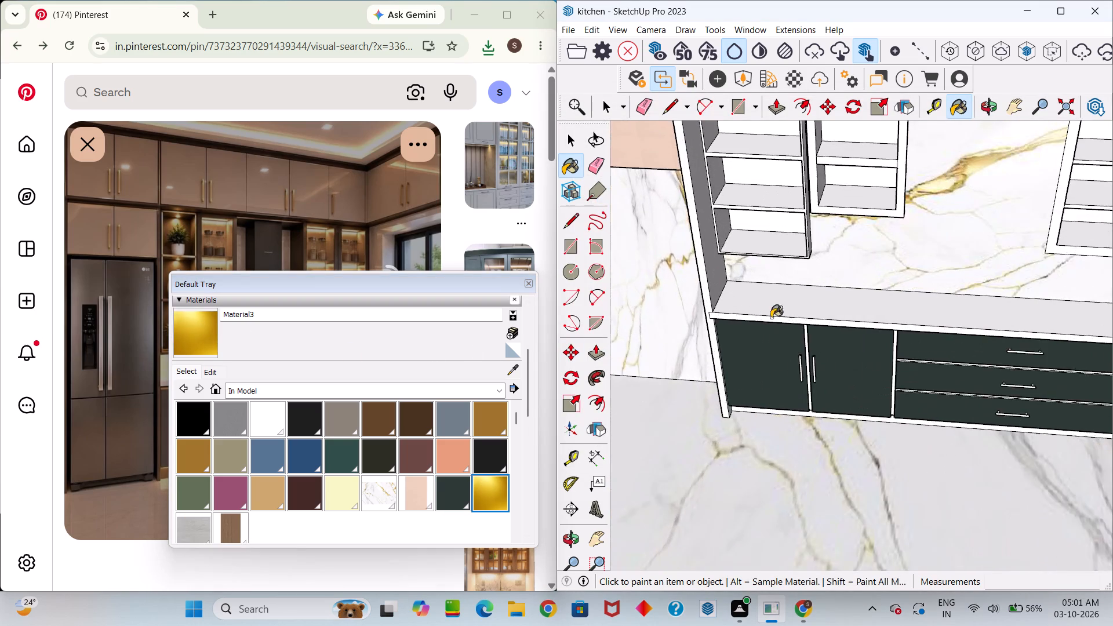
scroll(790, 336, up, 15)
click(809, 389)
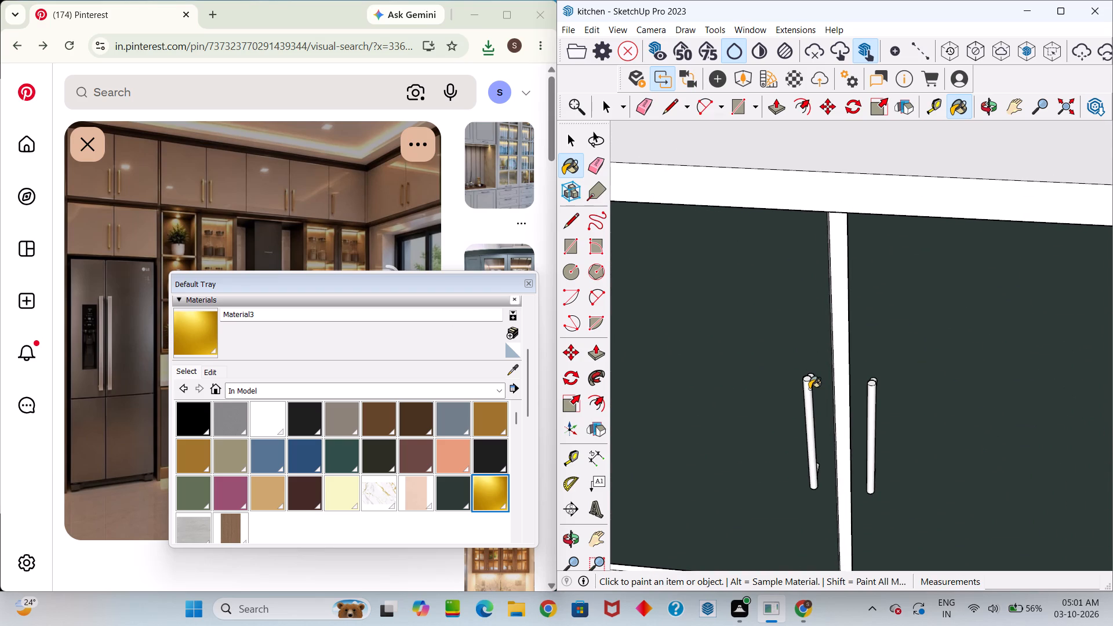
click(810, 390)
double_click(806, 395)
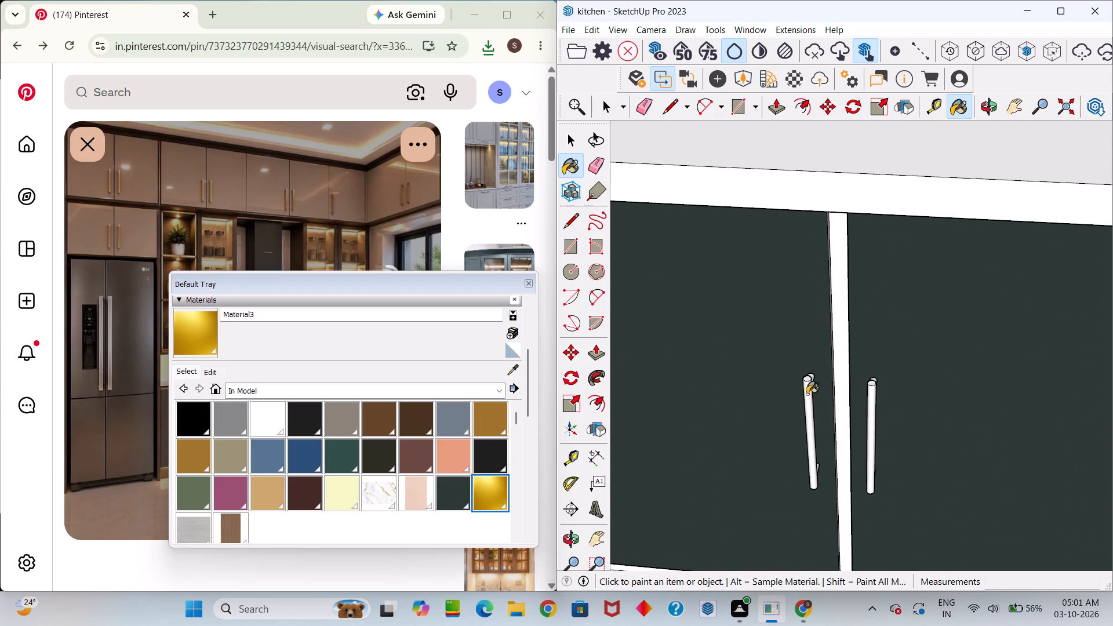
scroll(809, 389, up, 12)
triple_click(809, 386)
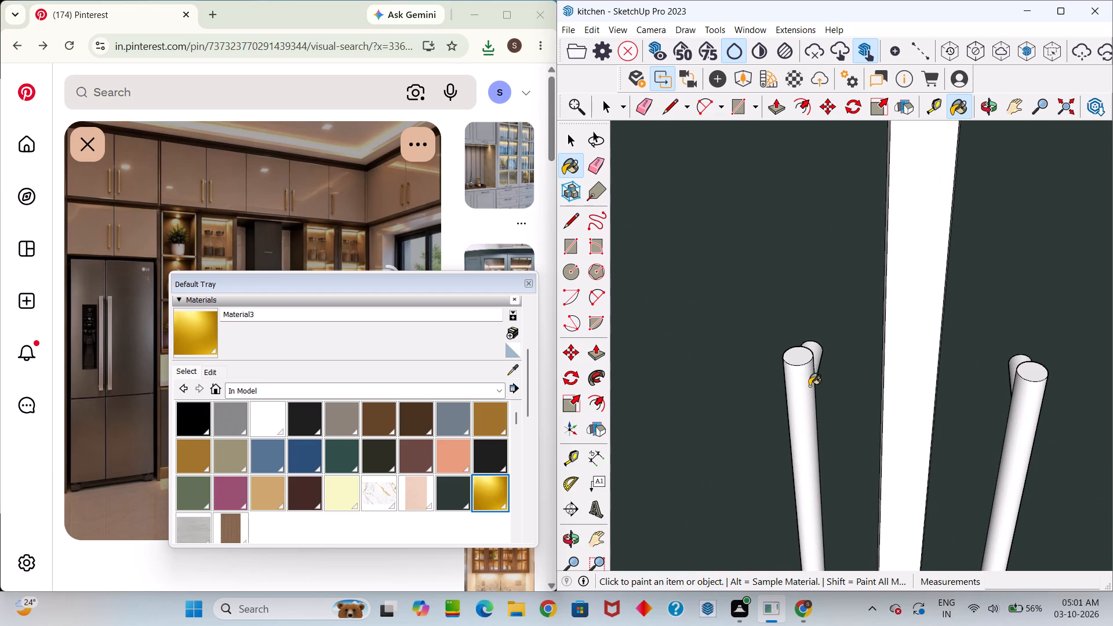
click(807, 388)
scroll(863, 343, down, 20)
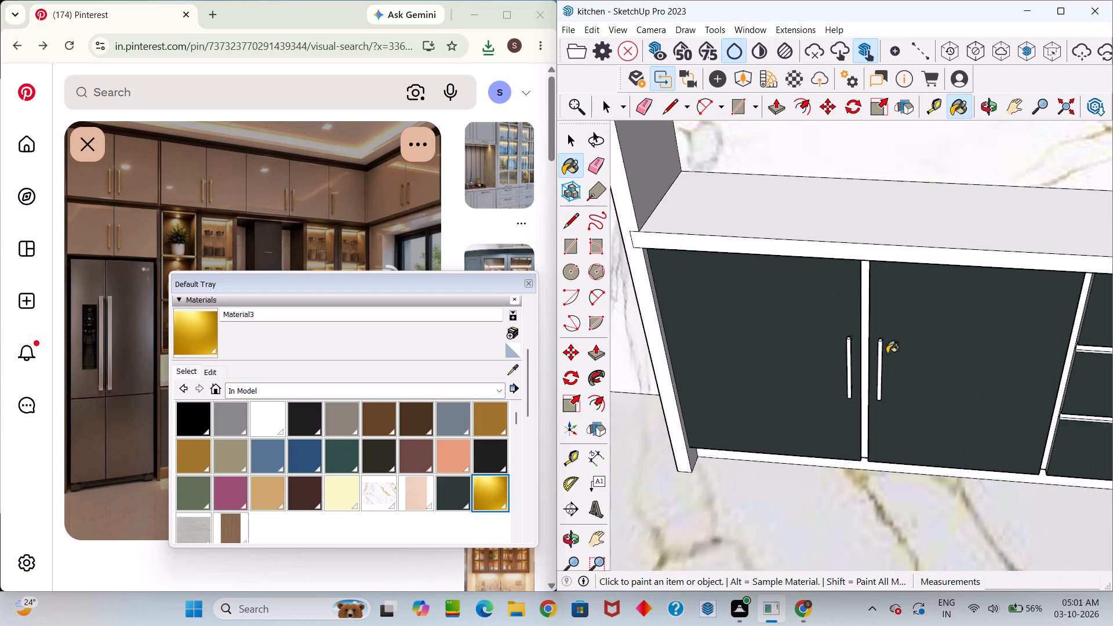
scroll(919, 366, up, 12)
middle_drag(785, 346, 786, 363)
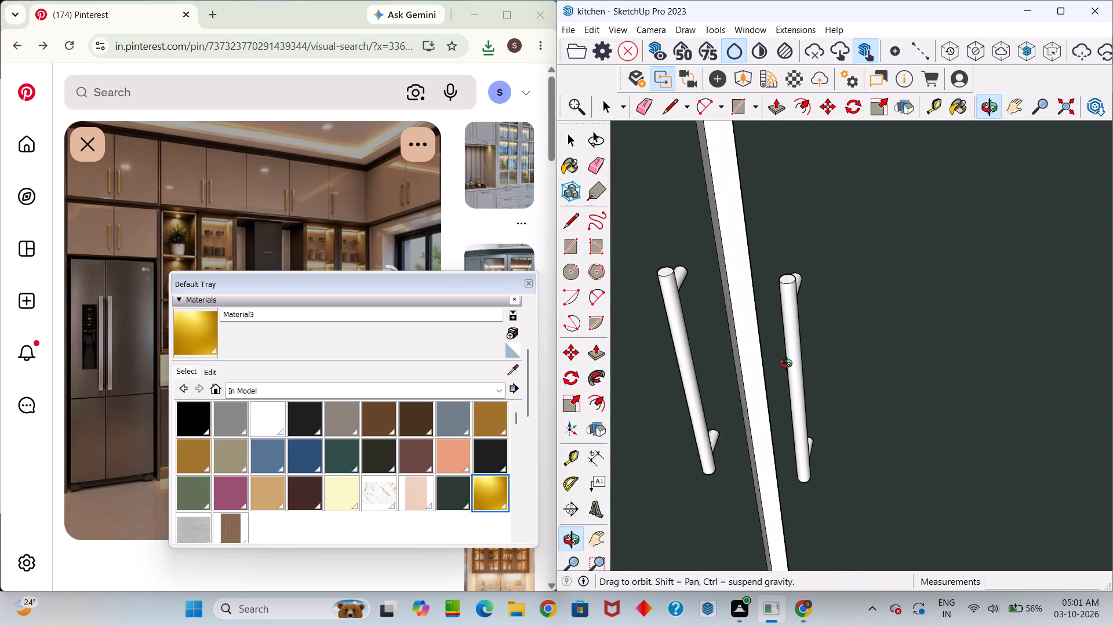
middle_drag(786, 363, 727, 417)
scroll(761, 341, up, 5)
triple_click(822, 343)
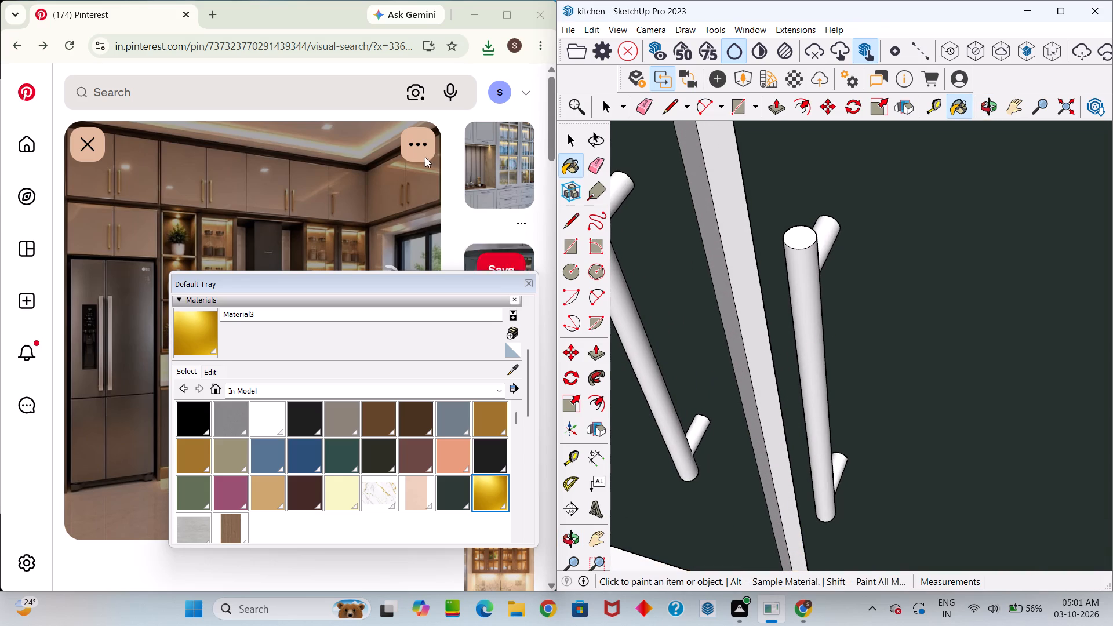
Paint both exposed faces of the strip between the top and middle base drawers with the gold Material3.
scroll(682, 236, down, 20)
scroll(682, 236, down, 2)
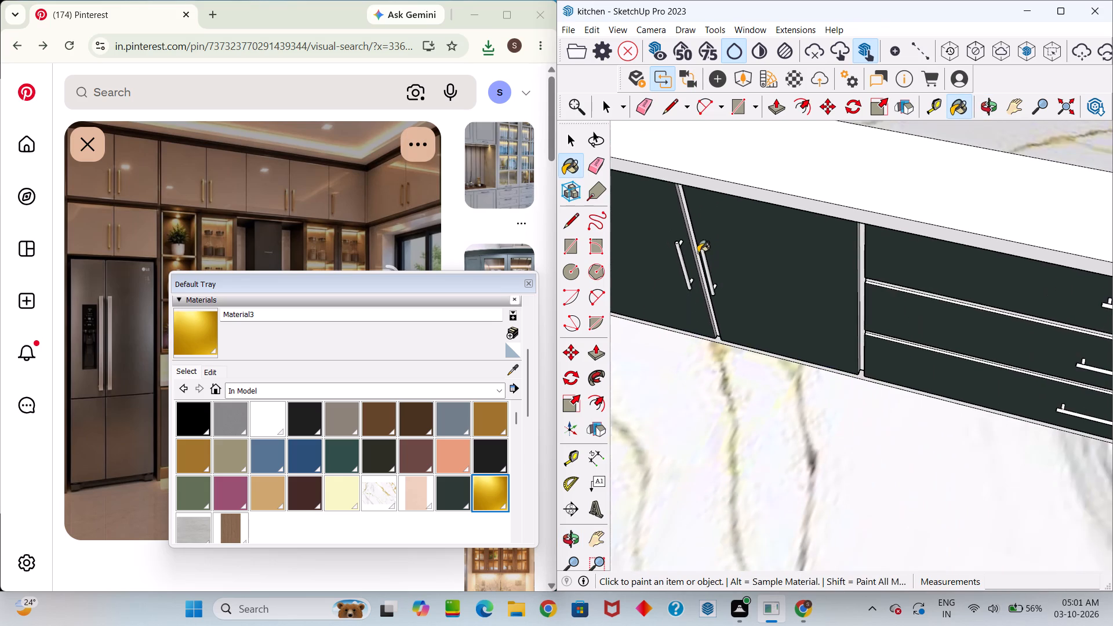
scroll(921, 304, up, 17)
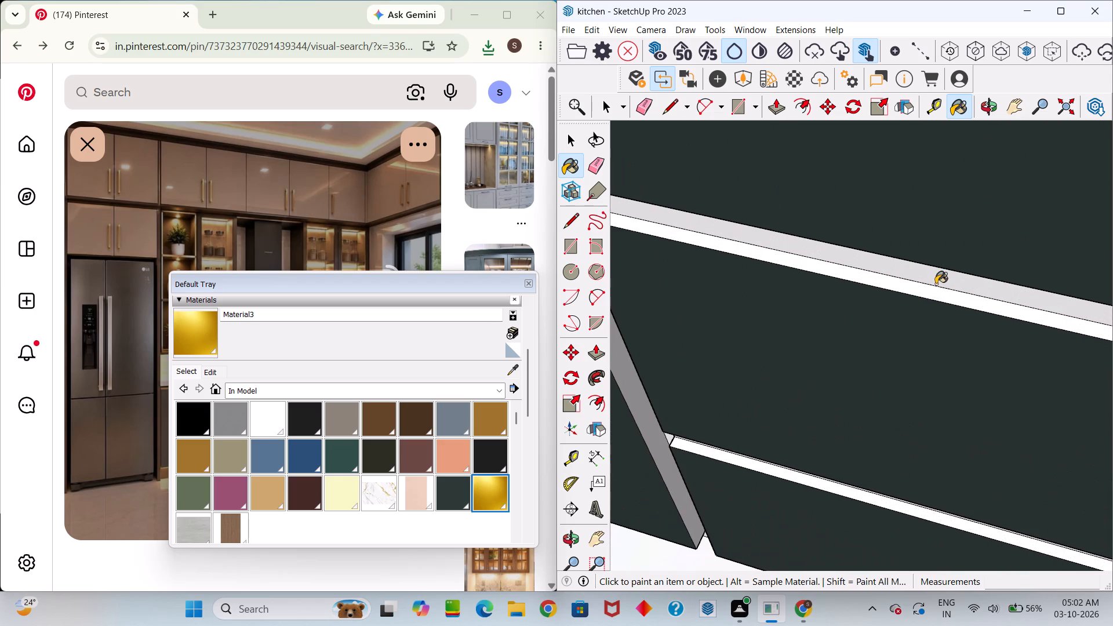
click(938, 281)
middle_drag(940, 284, 948, 221)
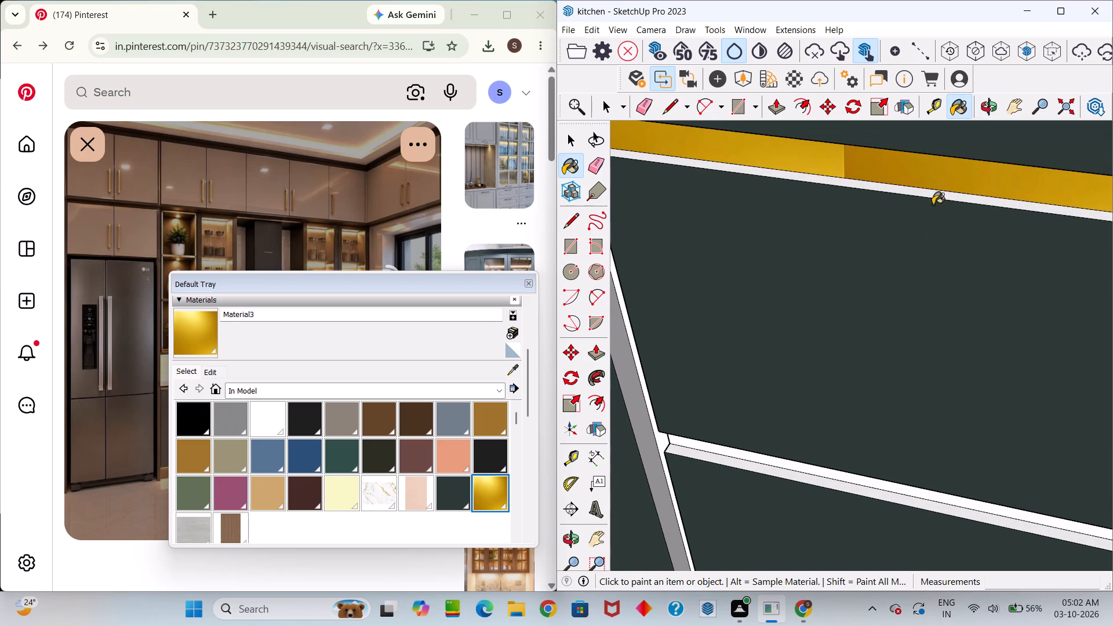
middle_drag(930, 194, 925, 277)
scroll(908, 285, up, 4)
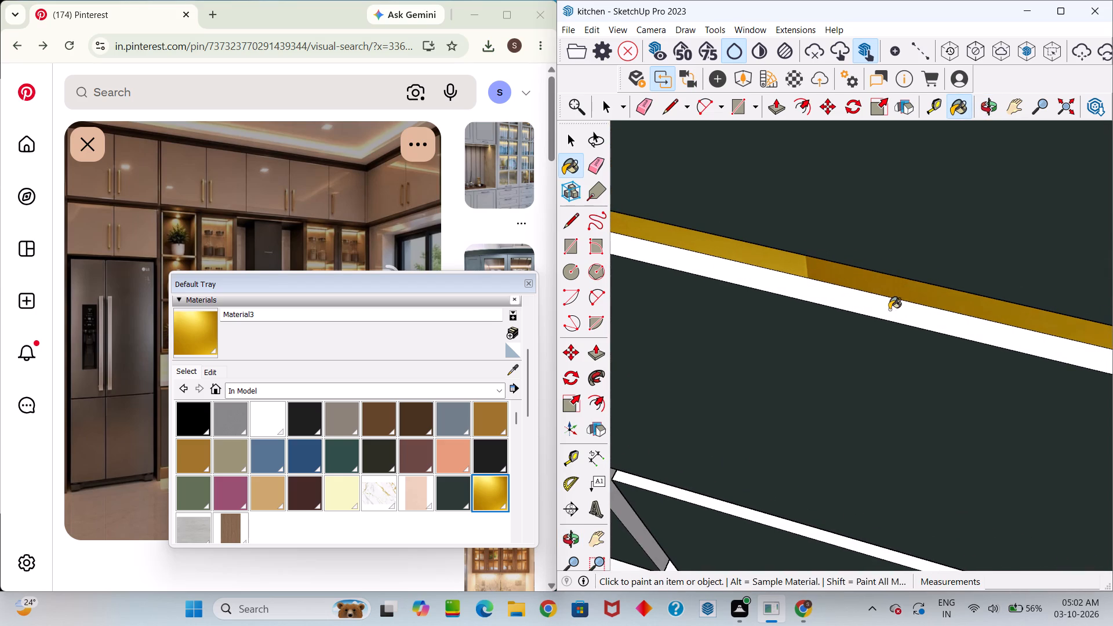
click(889, 310)
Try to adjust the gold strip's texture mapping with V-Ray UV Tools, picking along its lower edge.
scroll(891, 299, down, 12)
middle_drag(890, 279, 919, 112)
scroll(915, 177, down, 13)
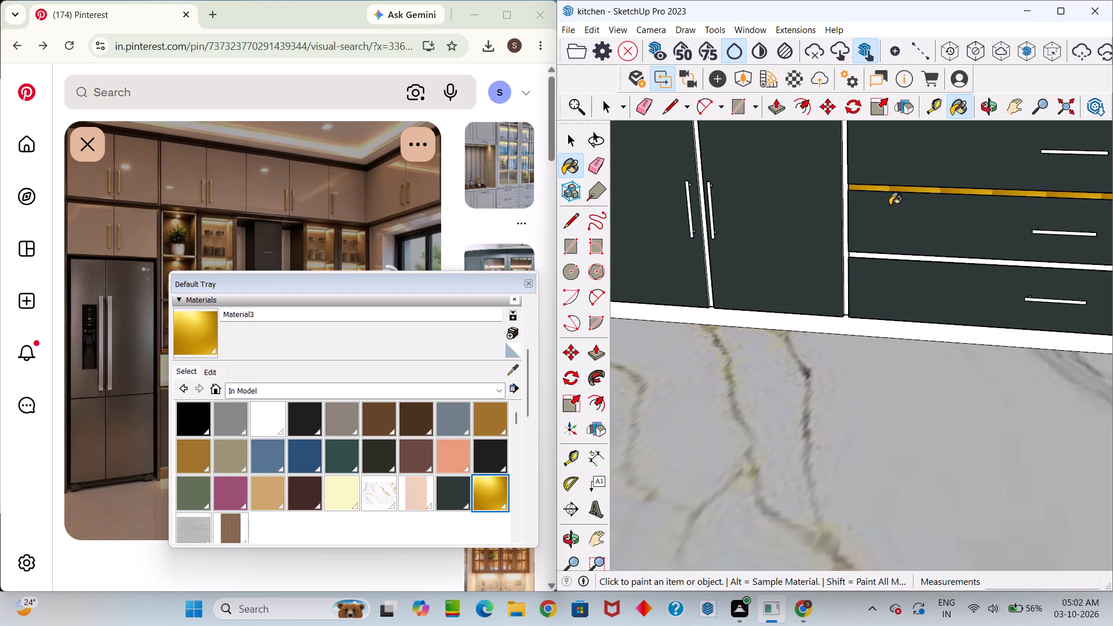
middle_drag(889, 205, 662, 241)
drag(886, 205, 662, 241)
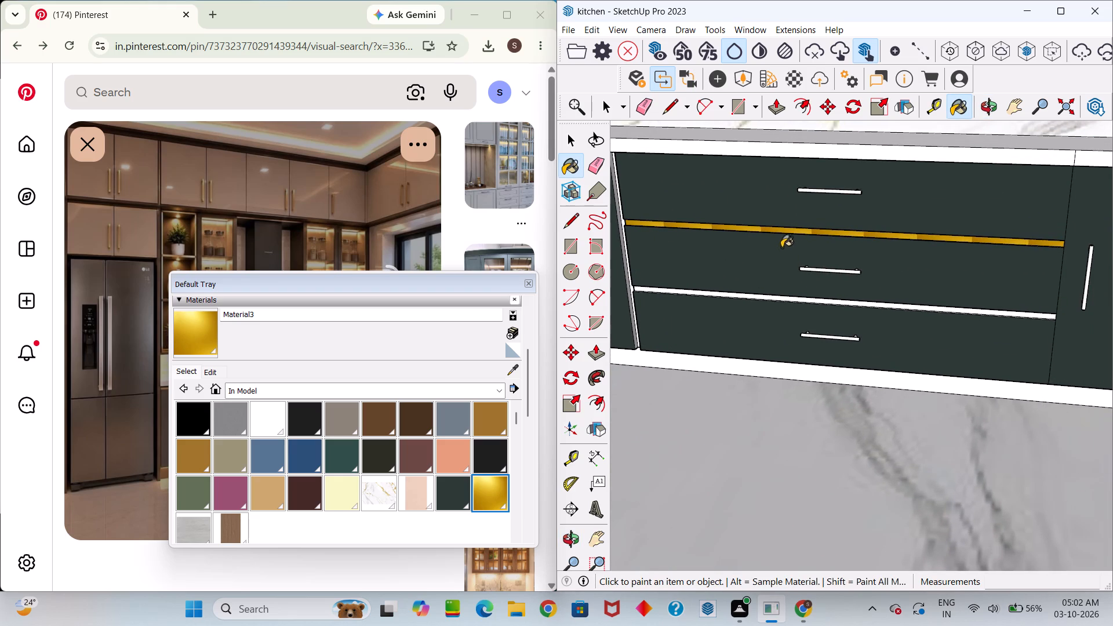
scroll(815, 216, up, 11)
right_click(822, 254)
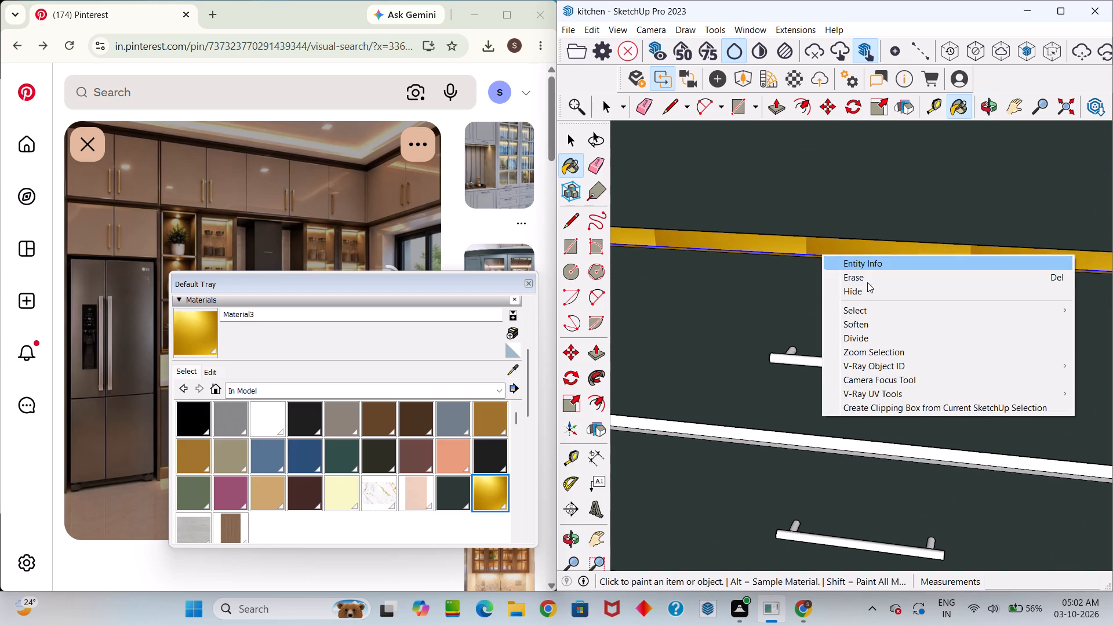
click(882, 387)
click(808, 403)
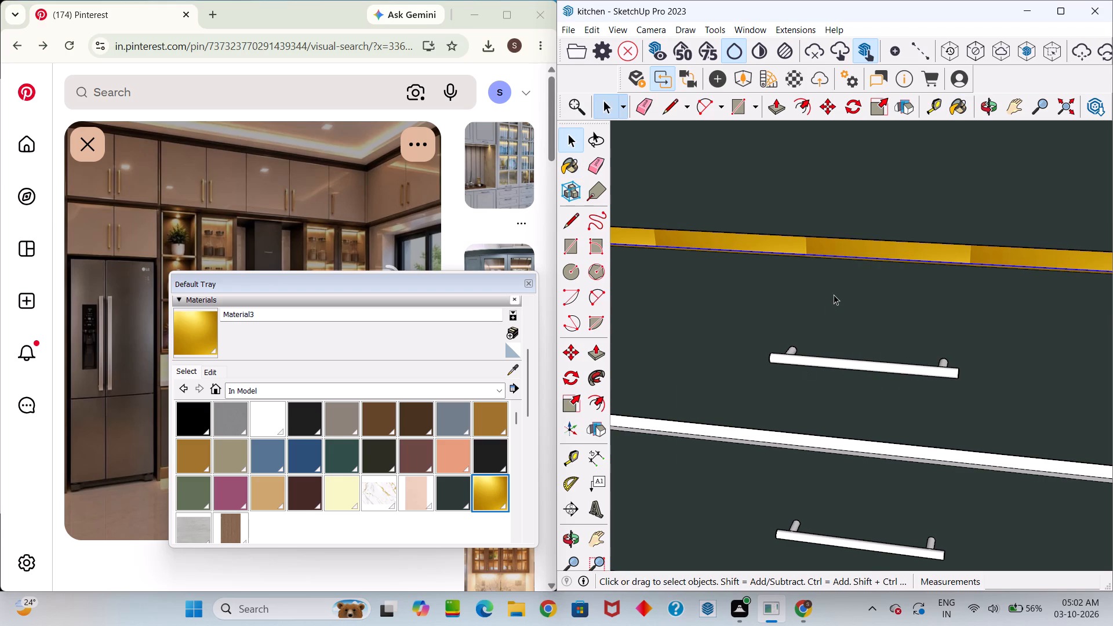
Apply V-Ray Tri-Planar Projection (Fit) to the front face of the gold strip between the top and middle drawers.
scroll(843, 247, up, 5)
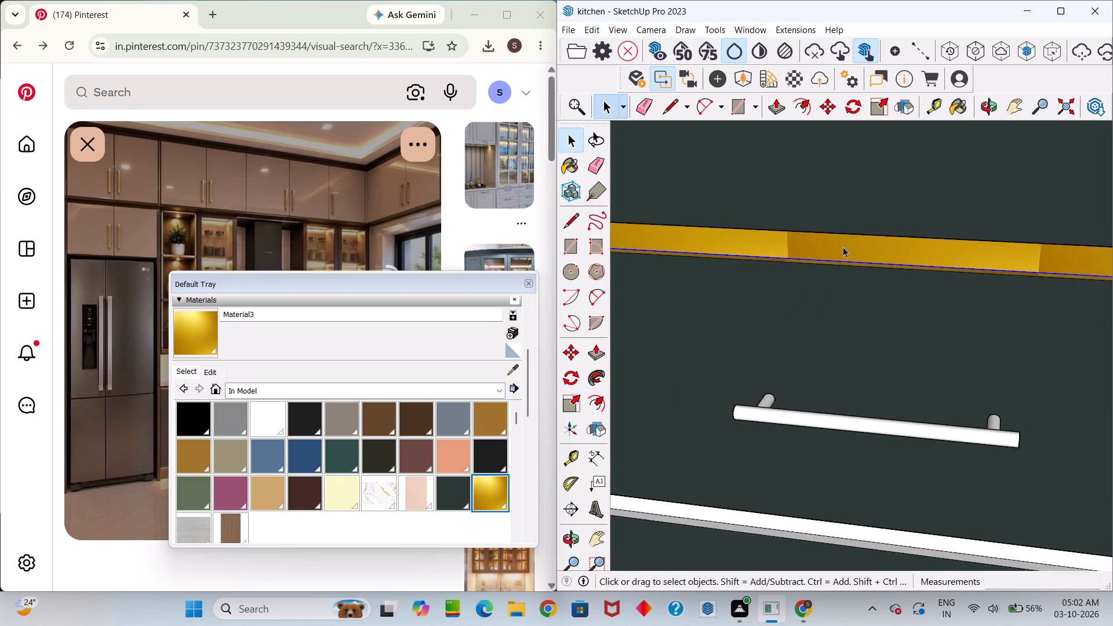
middle_drag(845, 254, 877, 323)
scroll(850, 296, down, 11)
middle_drag(876, 279, 883, 273)
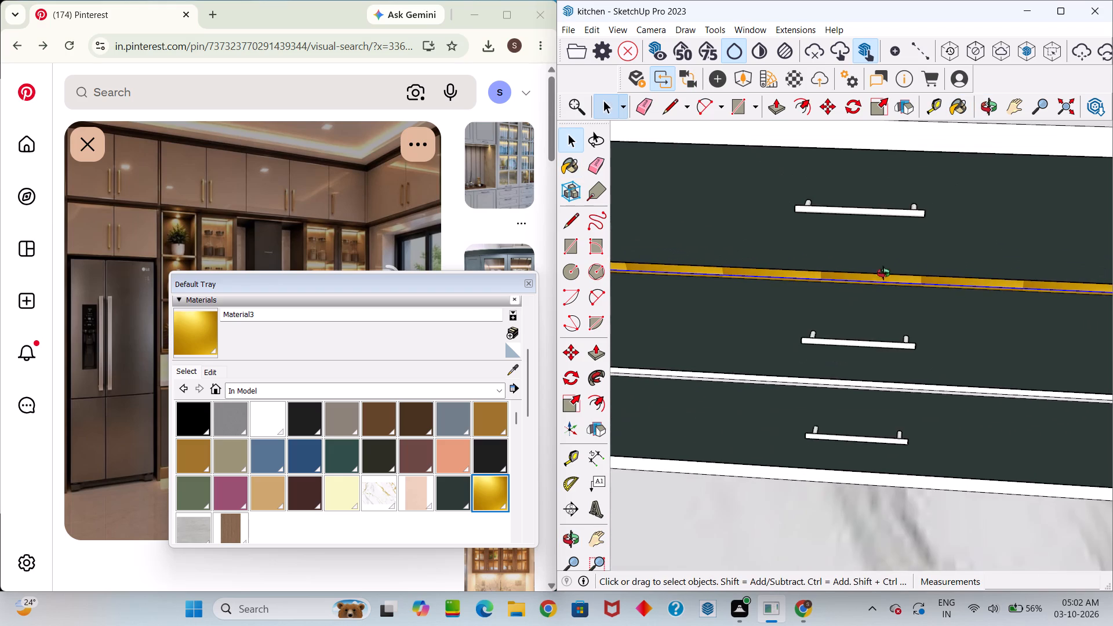
middle_drag(883, 273, 872, 132)
scroll(867, 196, up, 2)
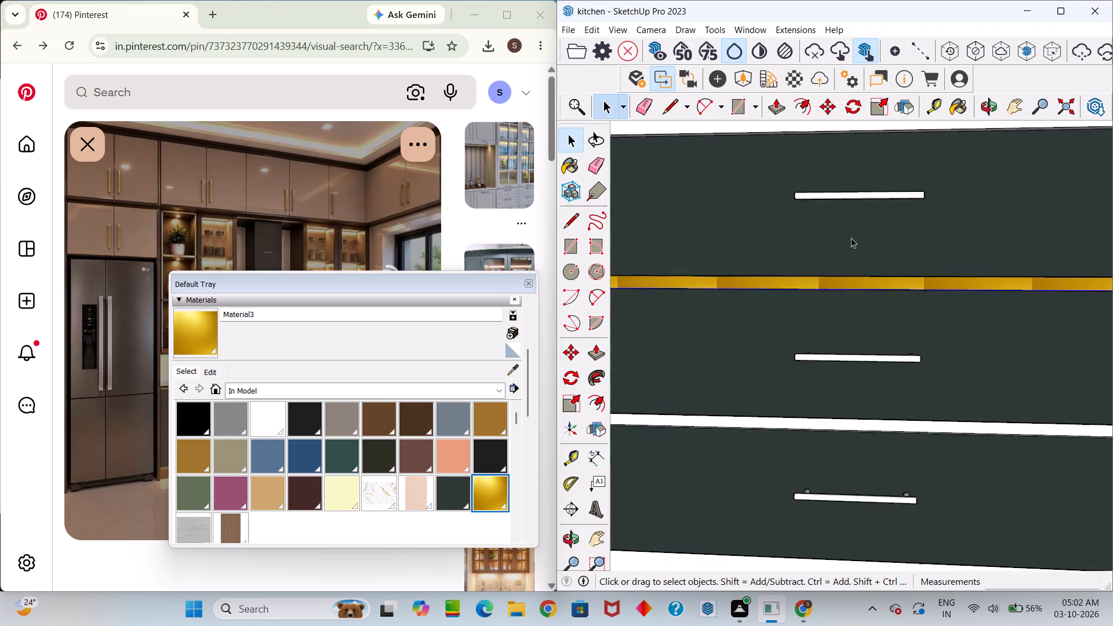
scroll(851, 238, up, 11)
scroll(812, 319, up, 5)
right_click(803, 341)
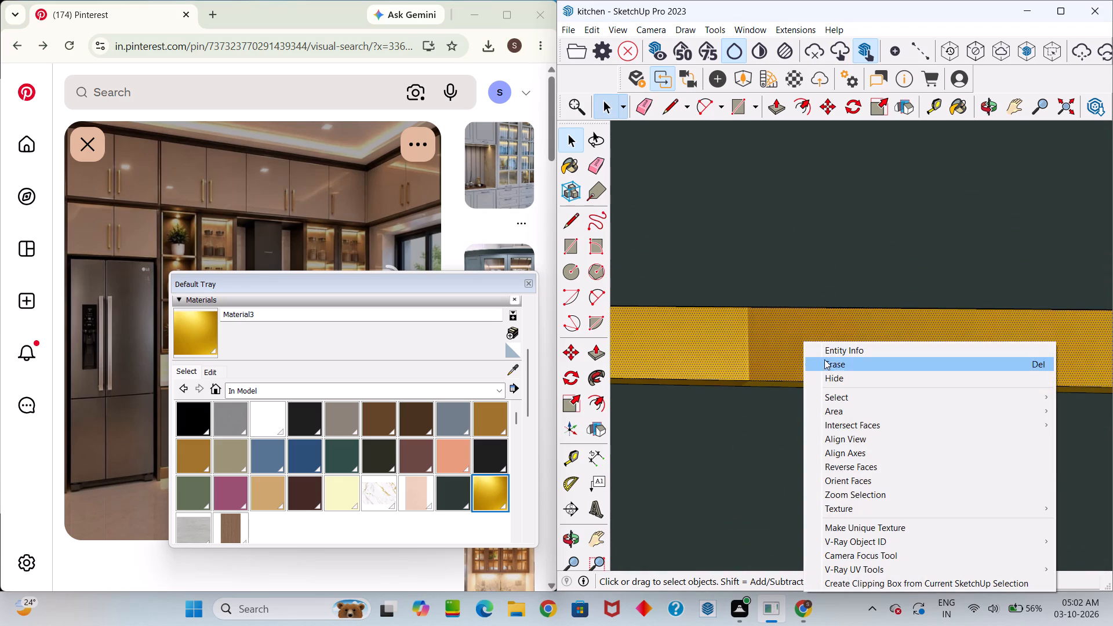
click(877, 567)
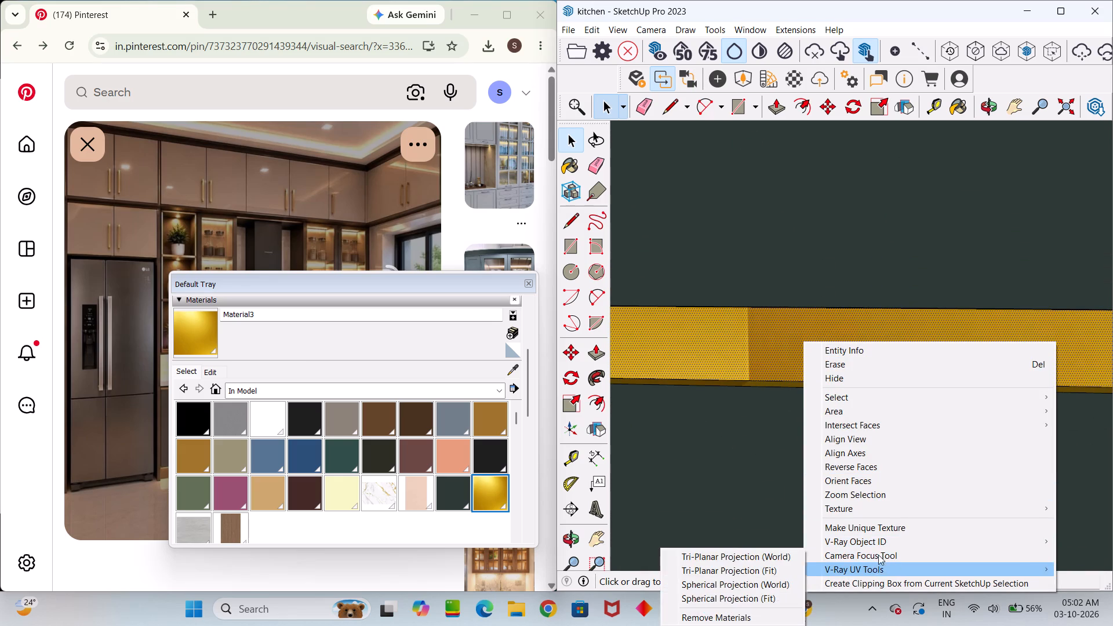
click(836, 566)
click(781, 570)
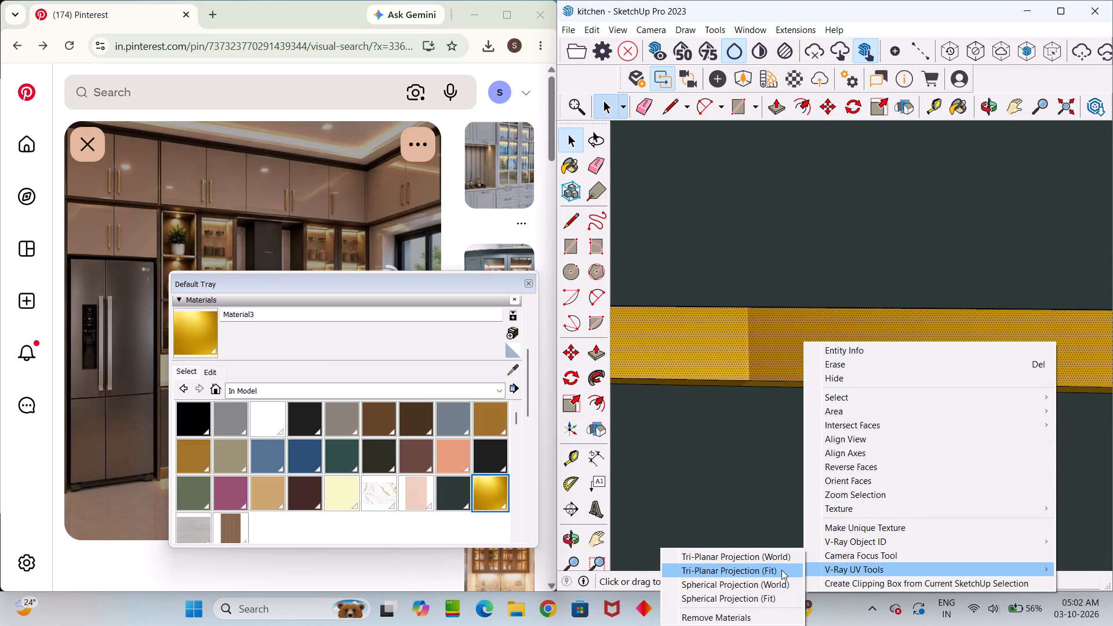
scroll(818, 387, down, 18)
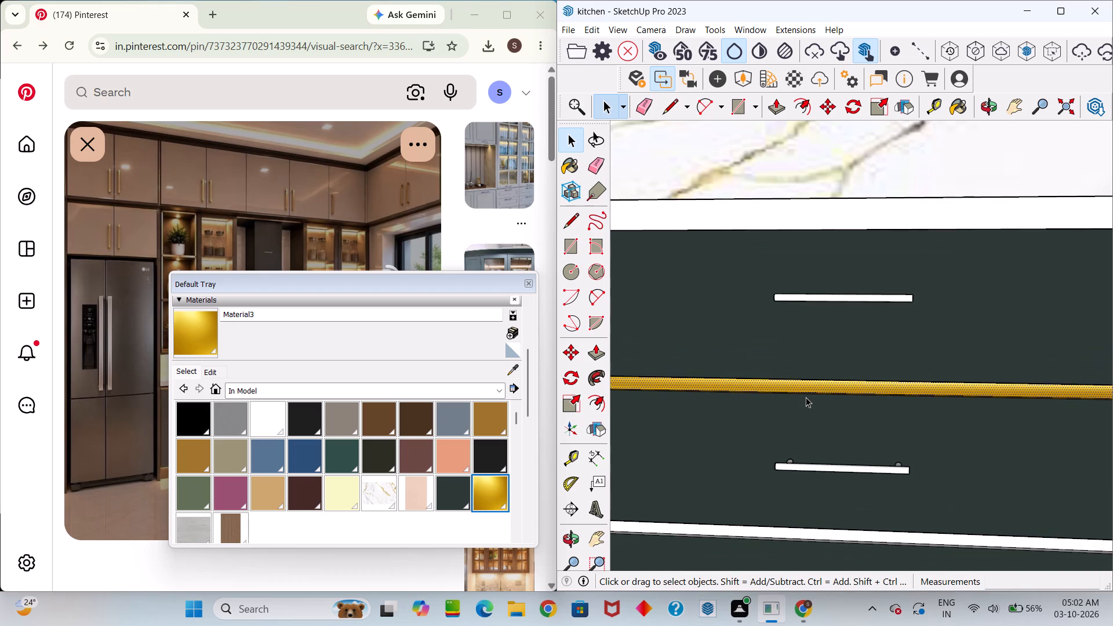
key(space)
click(852, 355)
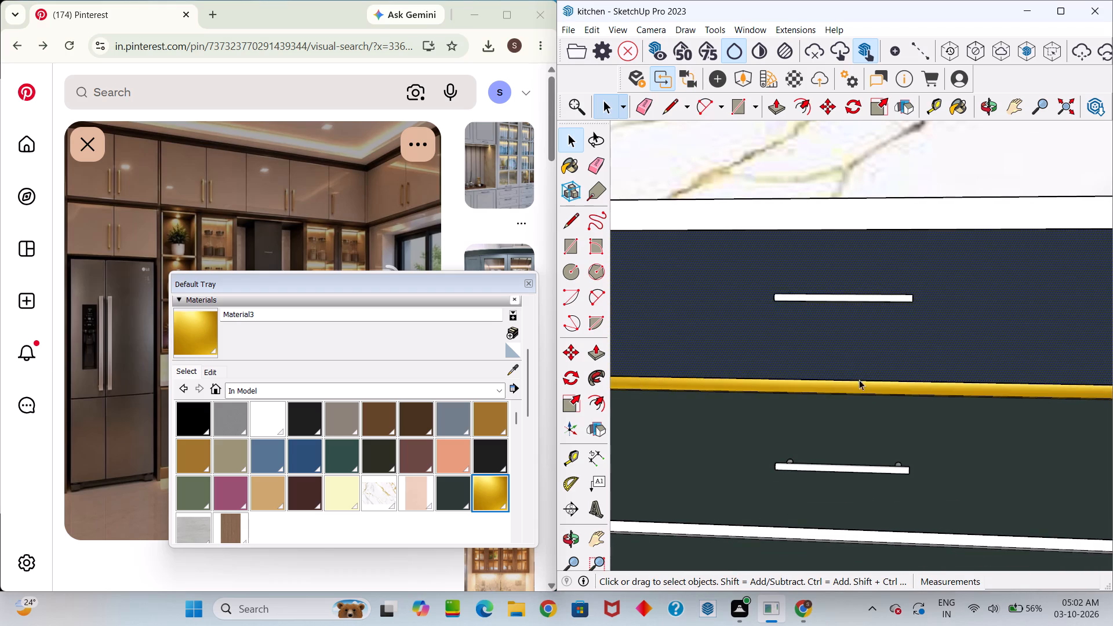
scroll(859, 387, up, 15)
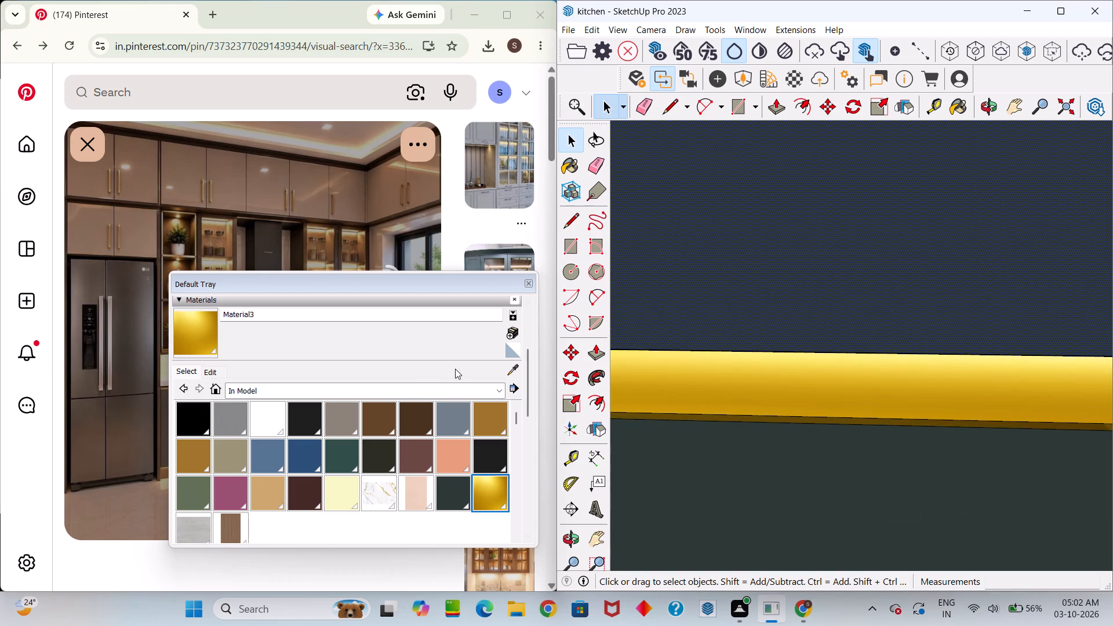
Sample the gold Material3 from the upper drawer strip and paint the exposed faces of the strip between the middle and bottom drawers.
click(505, 367)
click(697, 387)
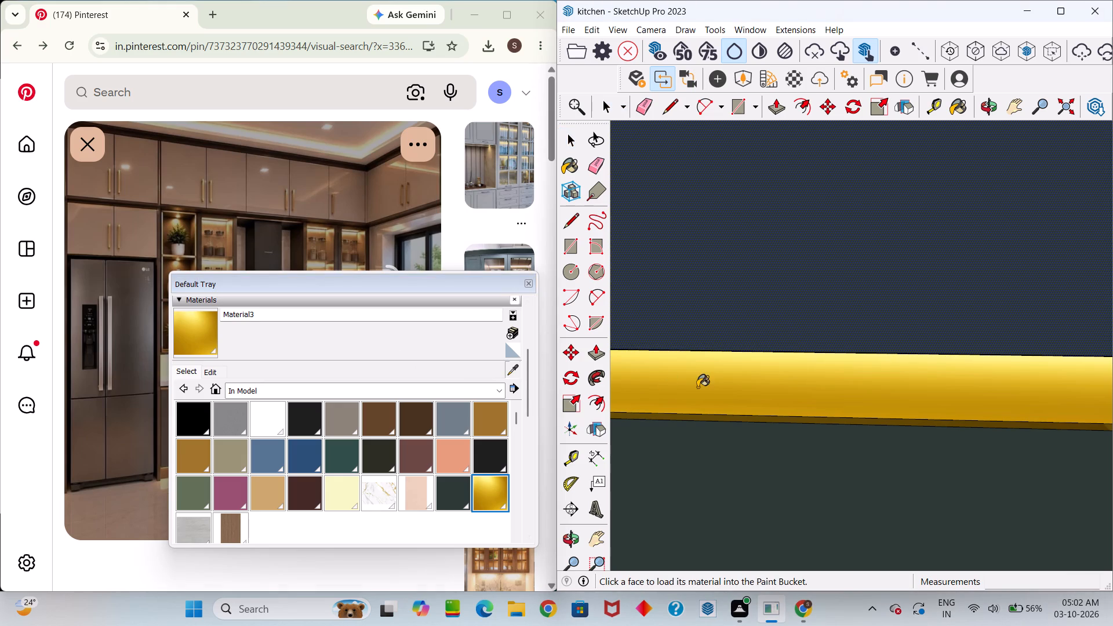
scroll(701, 377, down, 20)
scroll(701, 377, down, 6)
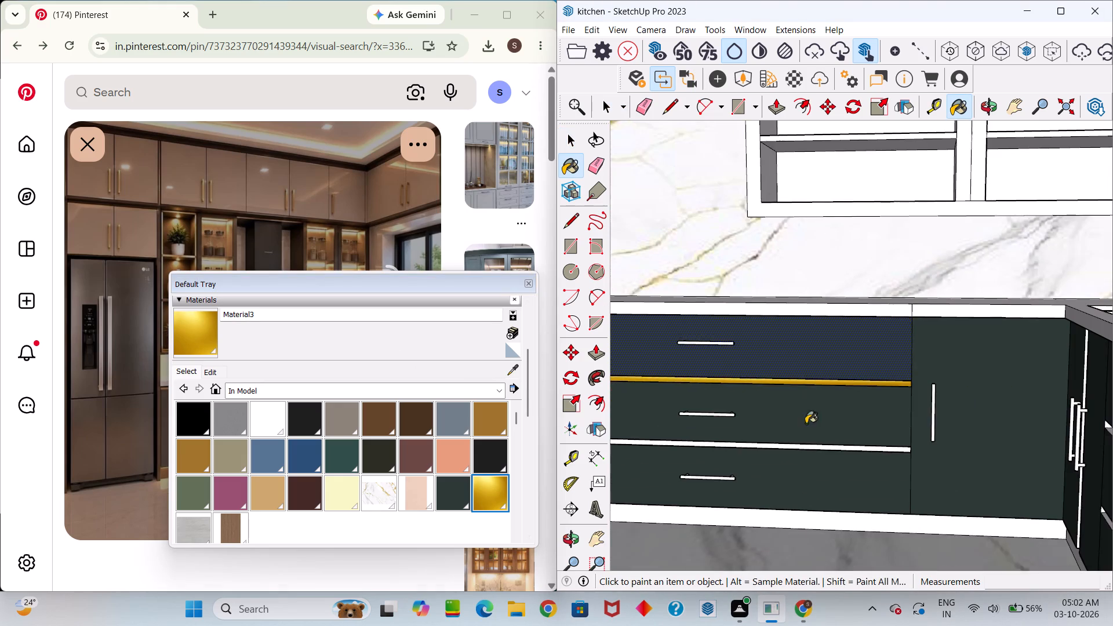
scroll(867, 476, up, 14)
click(874, 438)
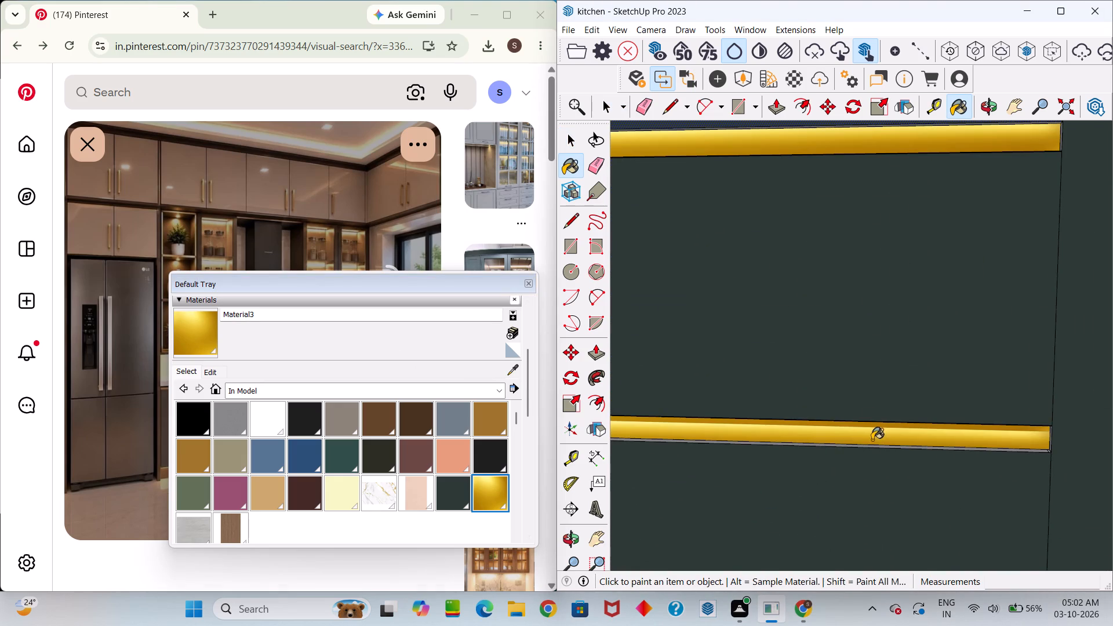
middle_drag(872, 441, 871, 518)
scroll(879, 396, up, 10)
click(885, 457)
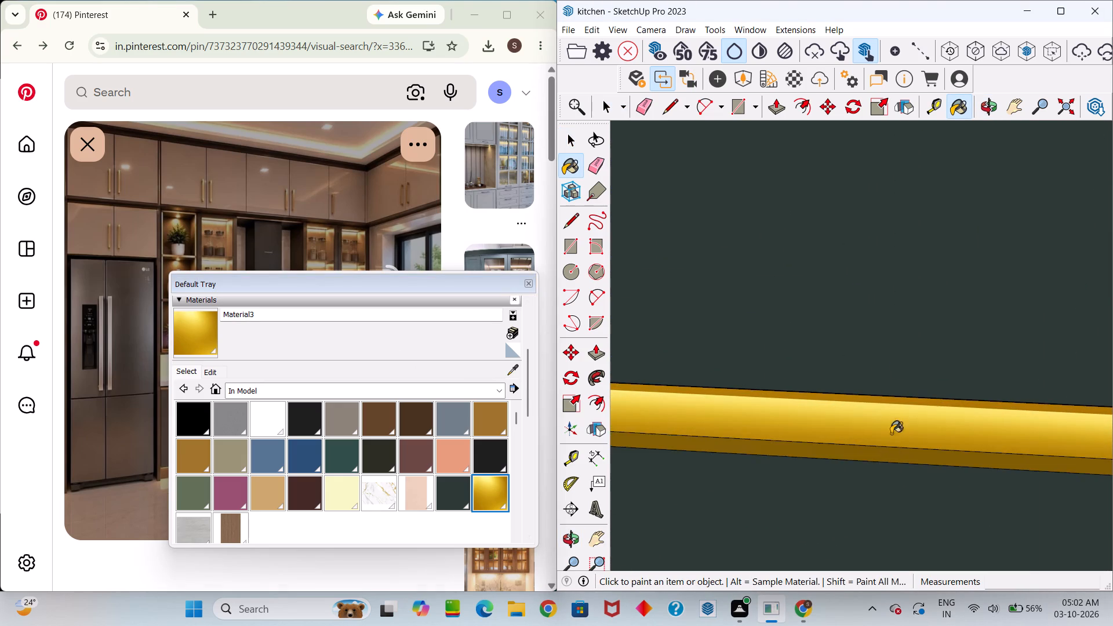
middle_drag(892, 409, 926, 159)
scroll(897, 336, up, 5)
click(885, 393)
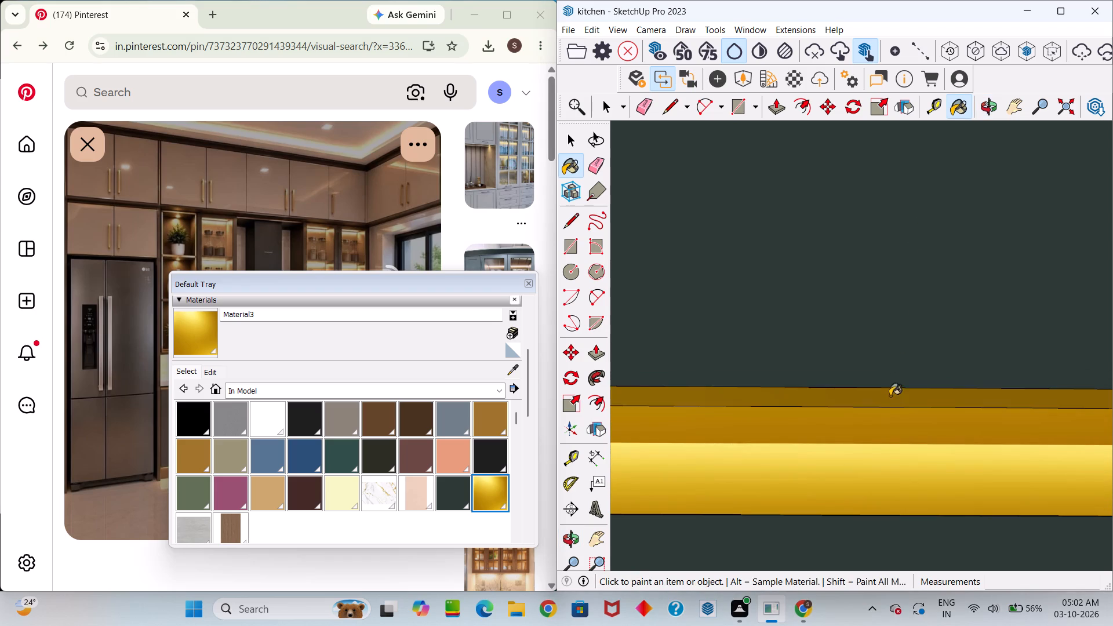
scroll(891, 395, down, 17)
middle_drag(888, 412, 810, 617)
scroll(859, 392, down, 9)
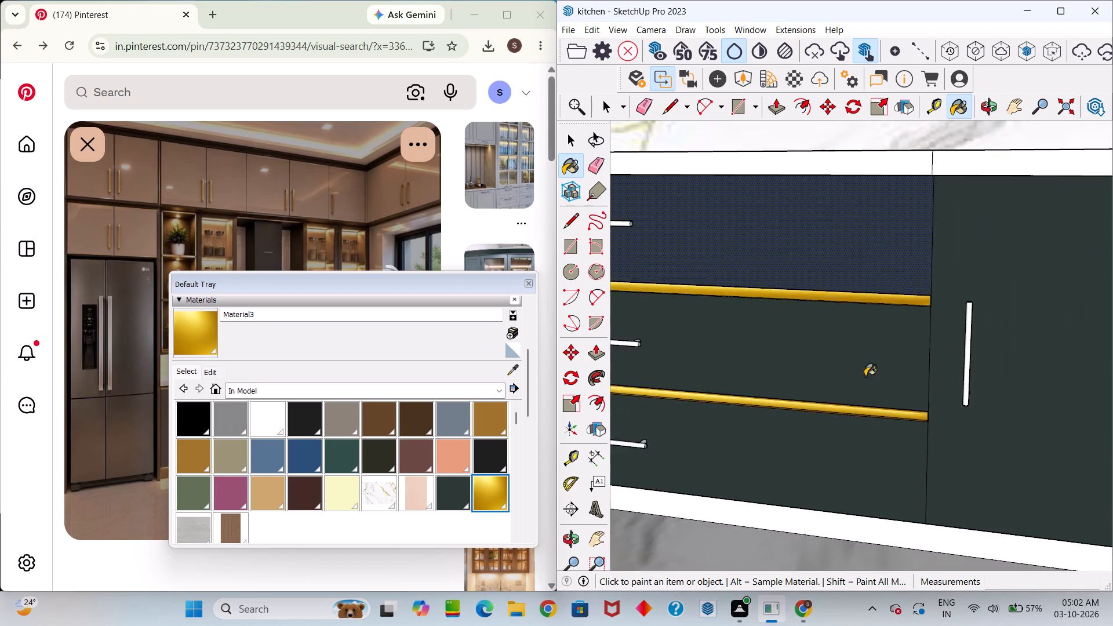
Paint the trim strips under the countertop above the top drawer and above the adjacent base cabinet door with the gold Material3.
scroll(865, 376, down, 5)
scroll(911, 366, down, 5)
scroll(826, 306, up, 4)
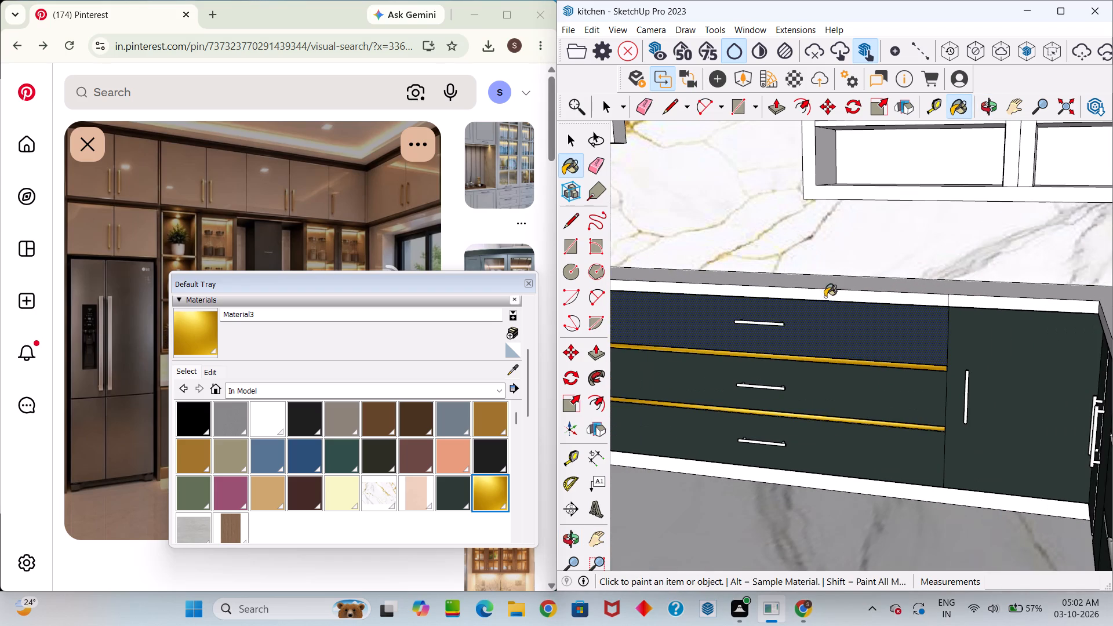
click(842, 293)
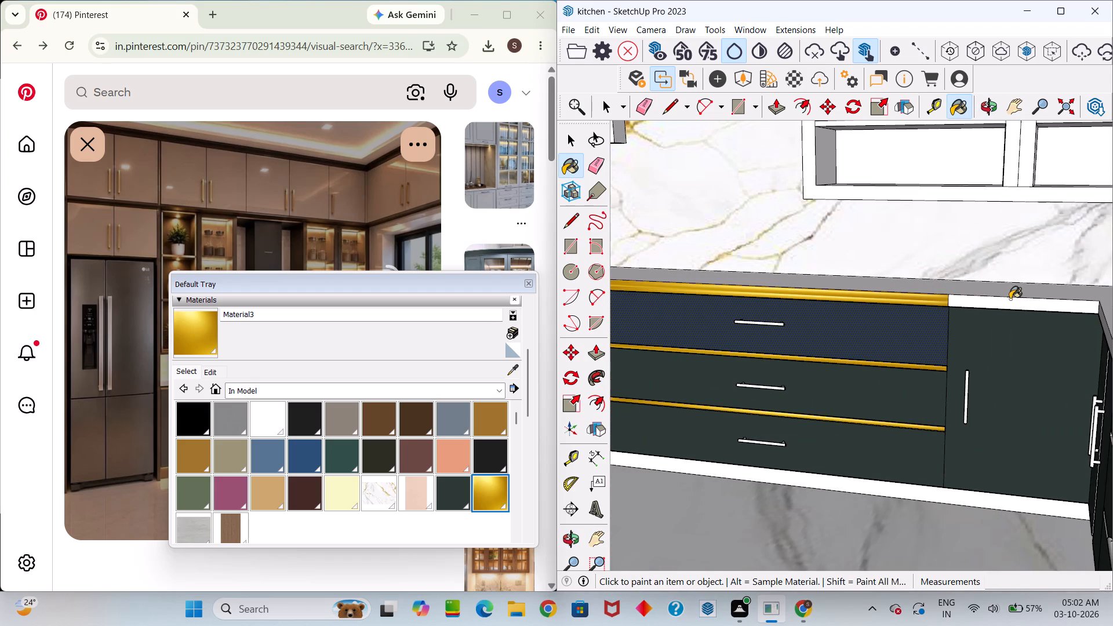
click(1007, 303)
Paint the trim strip under the countertop along the sink-side run of base cabinets with the gold Material3.
scroll(1007, 307, down, 18)
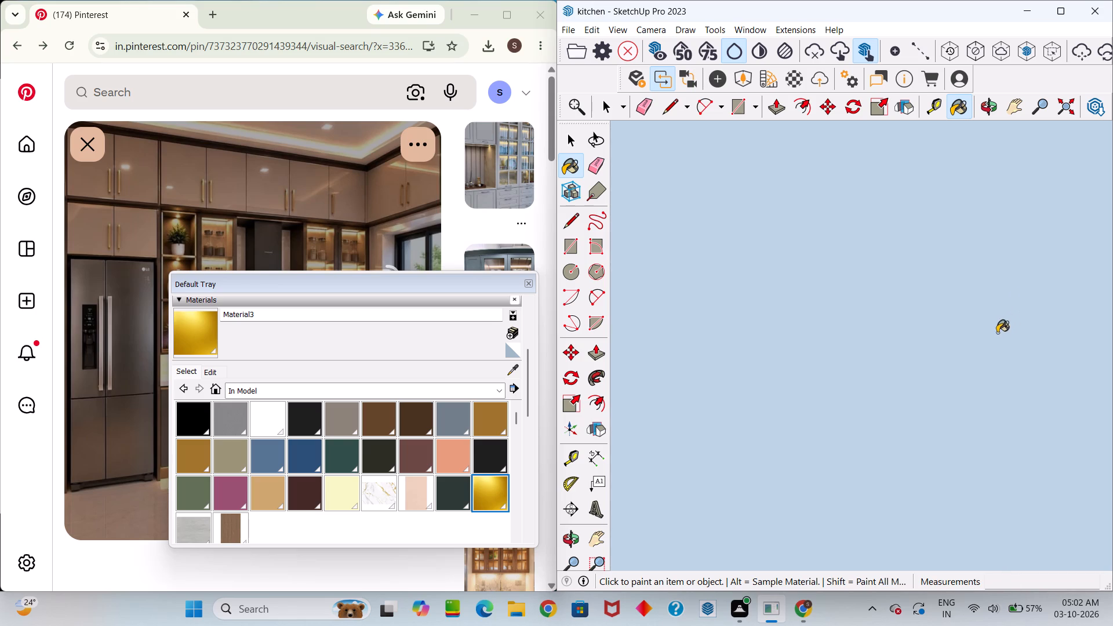
scroll(997, 333, down, 20)
scroll(997, 333, down, 20)
scroll(997, 333, down, 18)
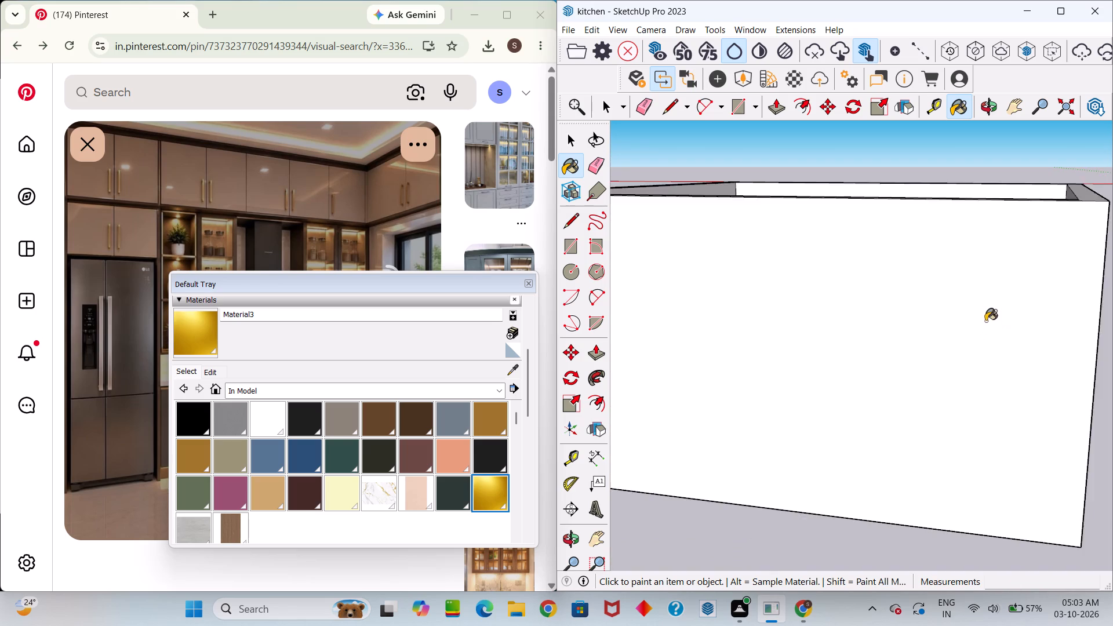
scroll(985, 321, down, 6)
middle_drag(990, 280, 954, 503)
middle_drag(923, 358, 1092, 376)
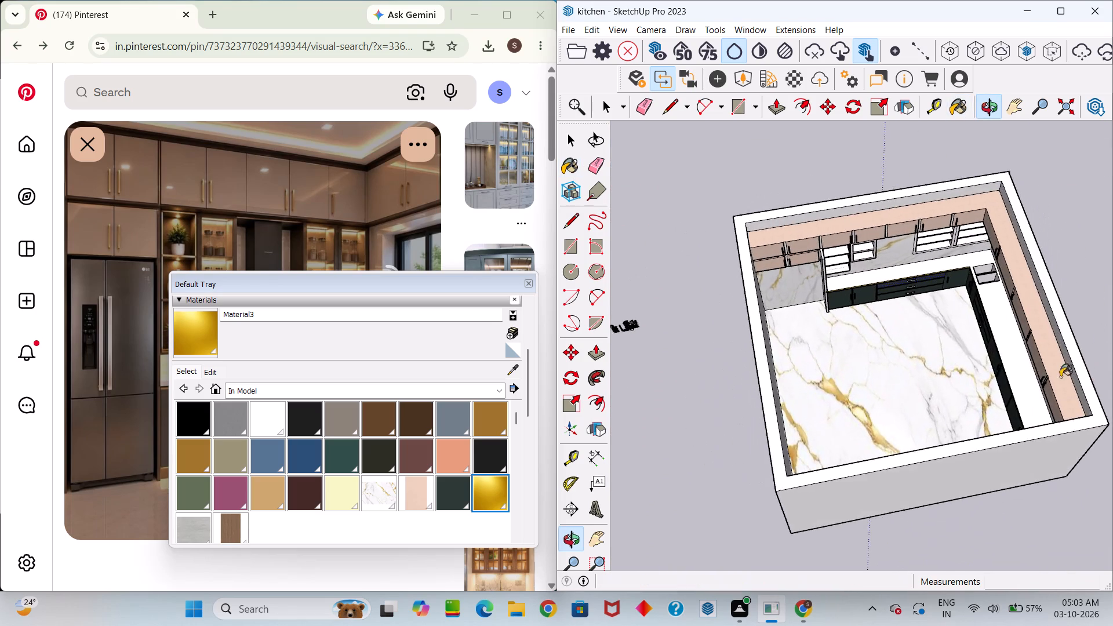
scroll(995, 384, up, 14)
middle_drag(962, 448, 1064, 474)
scroll(1033, 462, down, 4)
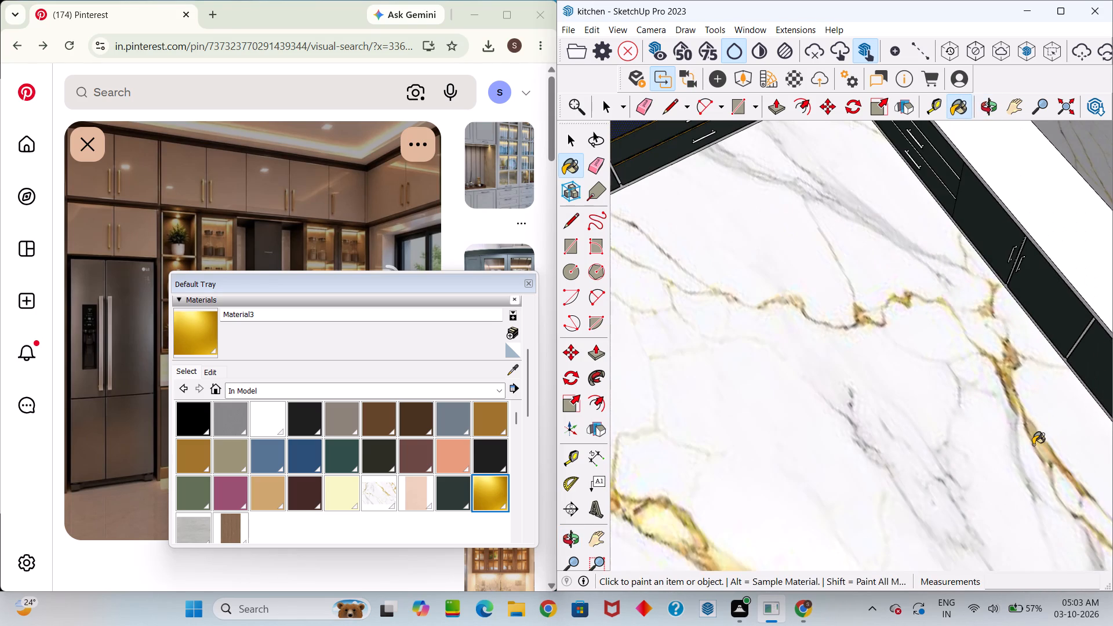
middle_drag(1040, 437, 867, 435)
scroll(1038, 436, up, 1)
drag(1031, 434, 822, 424)
middle_drag(857, 413, 1025, 421)
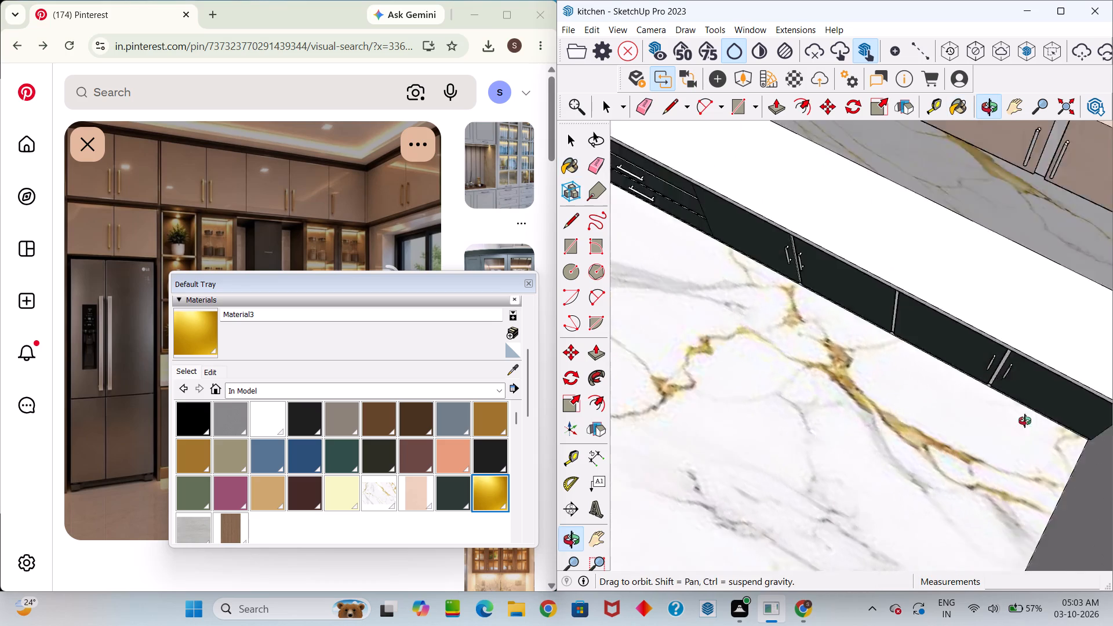
middle_drag(1025, 421, 1070, 340)
scroll(1046, 314, up, 12)
click(969, 279)
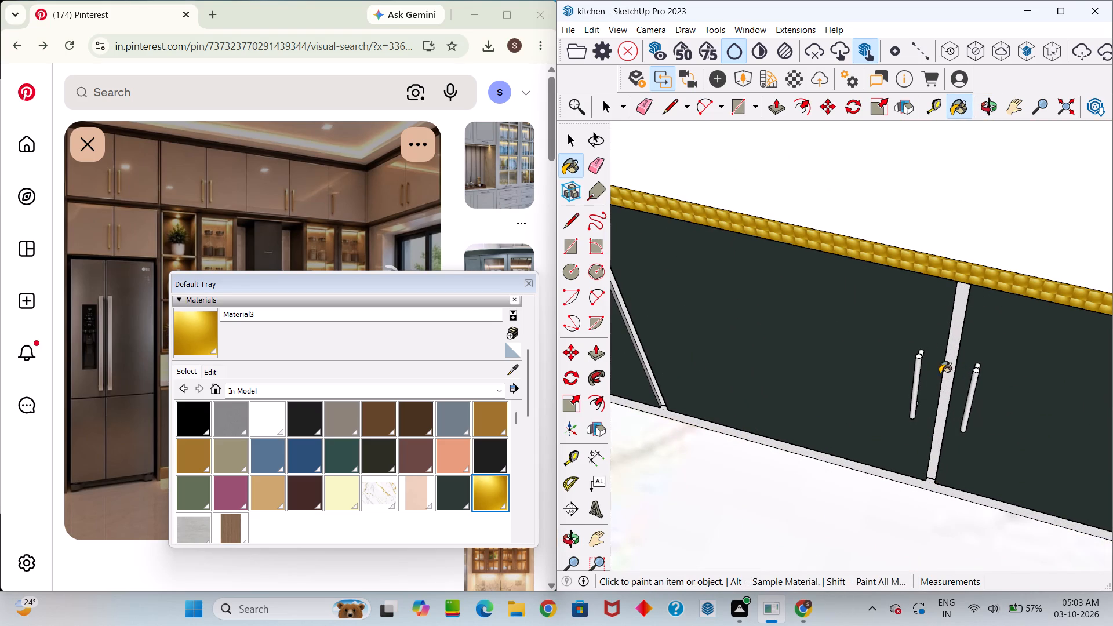
Remap the gold texture on the sink-side countertop trim strip with a V-Ray UV Tools projection.
right_click(976, 270)
right_click(976, 274)
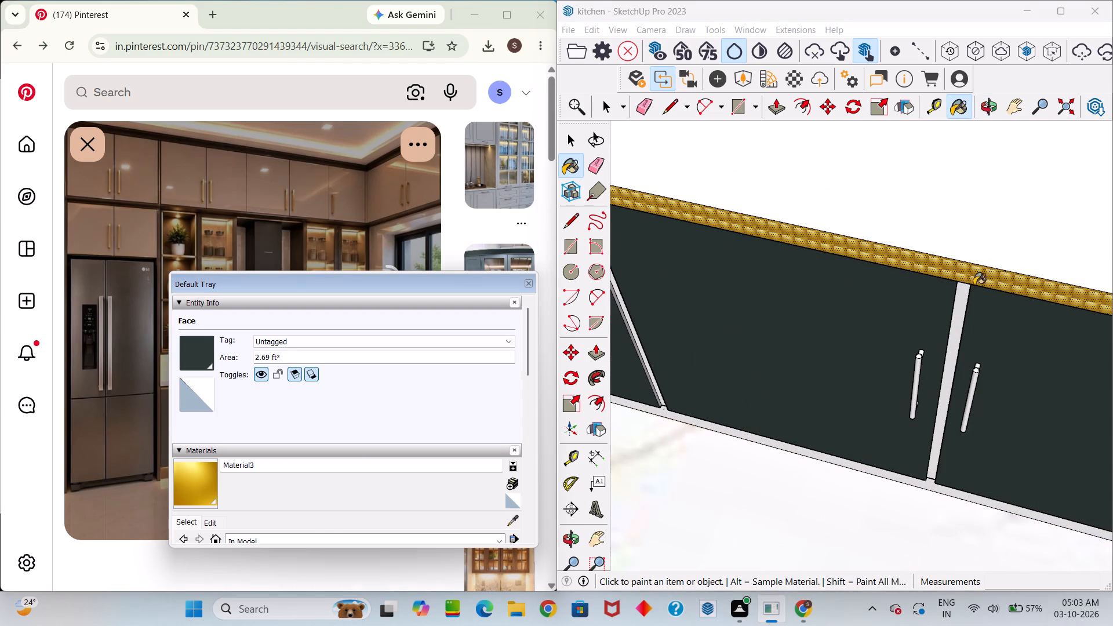
right_click(977, 271)
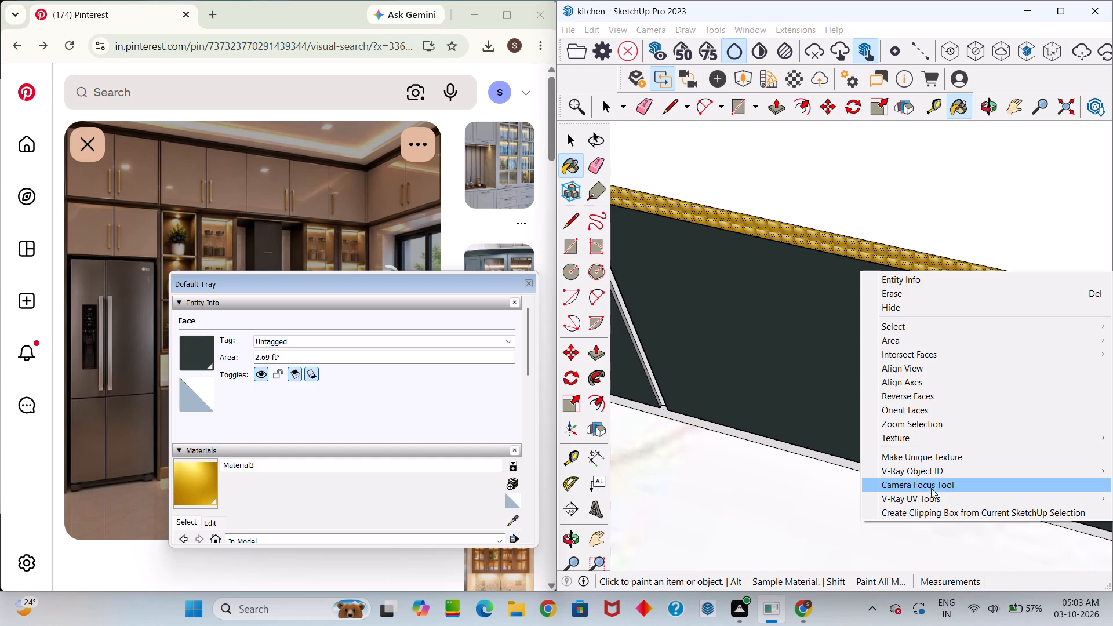
click(930, 496)
click(841, 512)
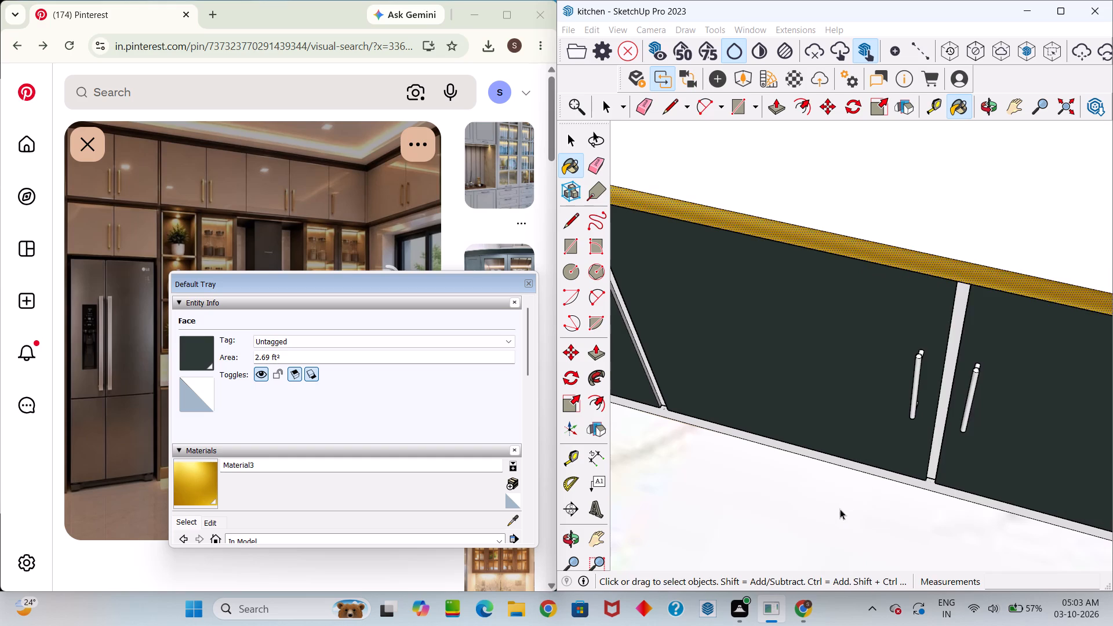
Sample the gold from the sink-side countertop trim and paint the exposed faces of the strip between that run's top and middle drawers.
scroll(868, 391, down, 12)
middle_drag(814, 328, 839, 316)
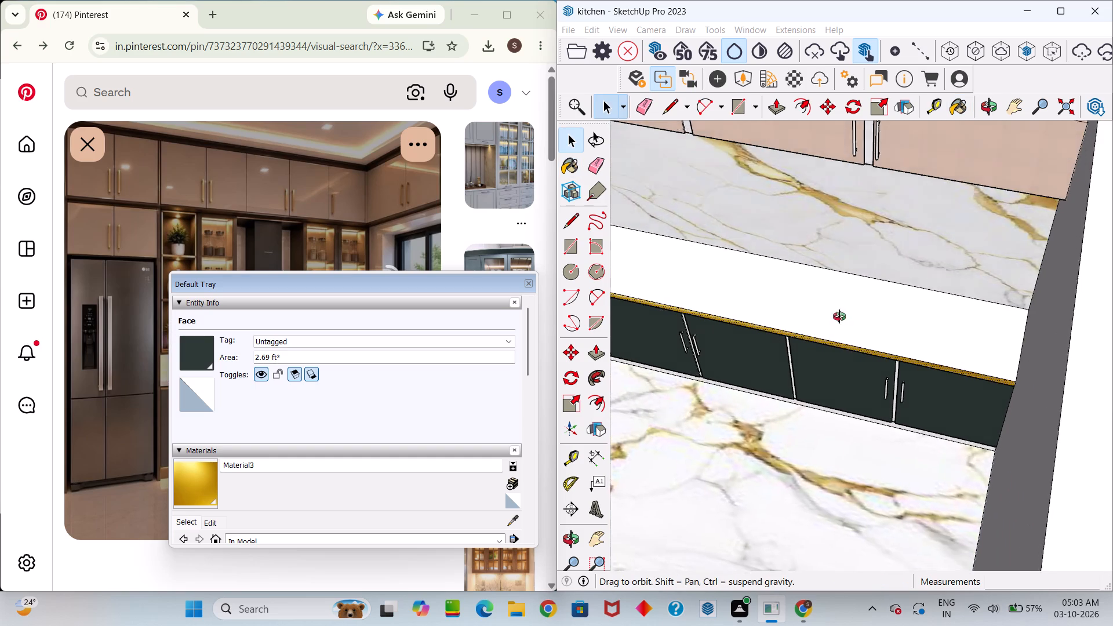
middle_drag(839, 316, 865, 241)
scroll(790, 344, up, 14)
scroll(831, 340, down, 20)
scroll(831, 340, down, 8)
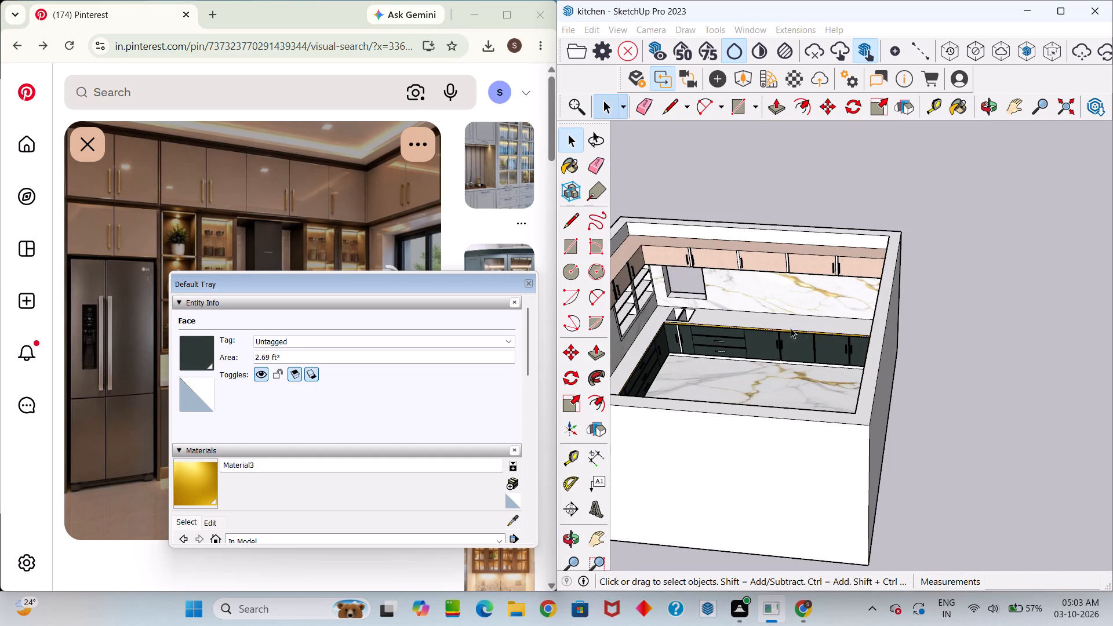
middle_drag(791, 334, 606, 325)
scroll(715, 321, up, 12)
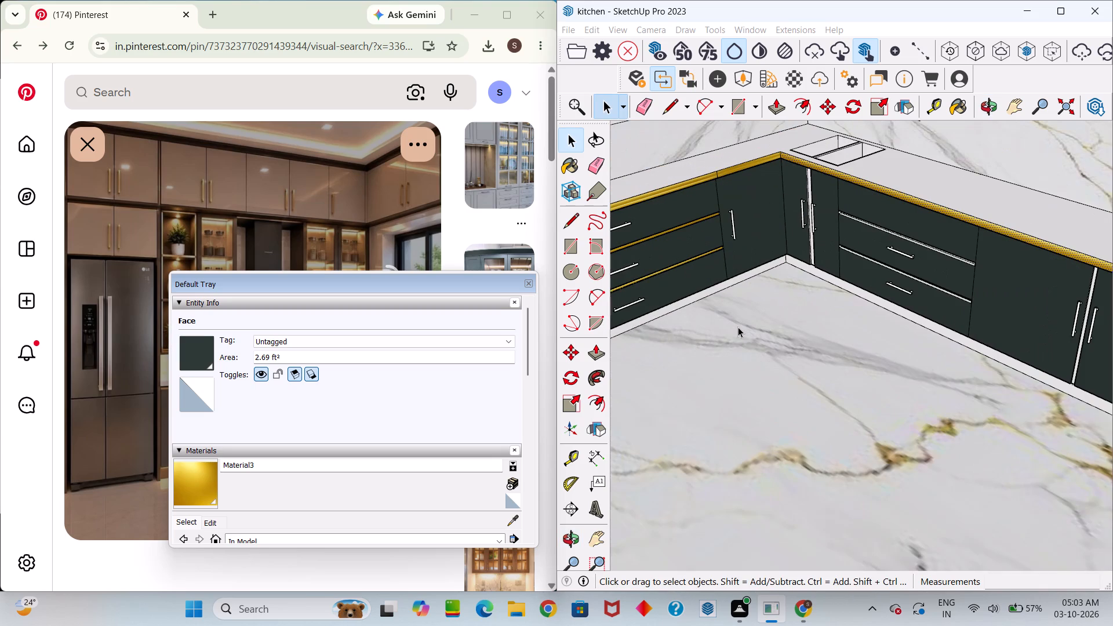
middle_drag(738, 327, 841, 363)
drag(738, 327, 851, 384)
middle_drag(842, 366, 850, 380)
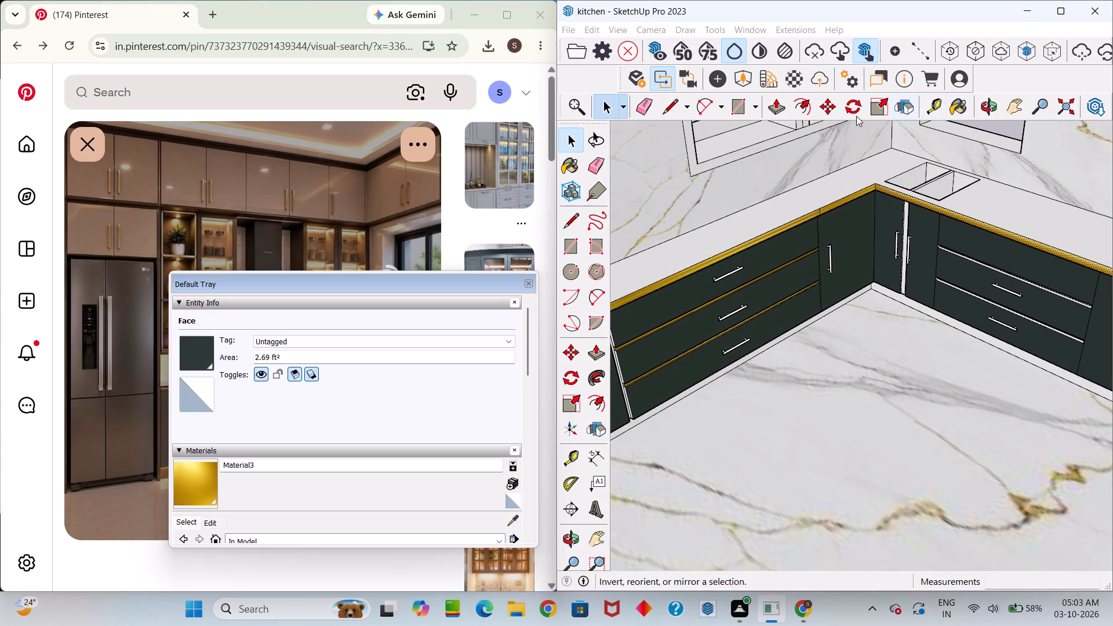
click(505, 516)
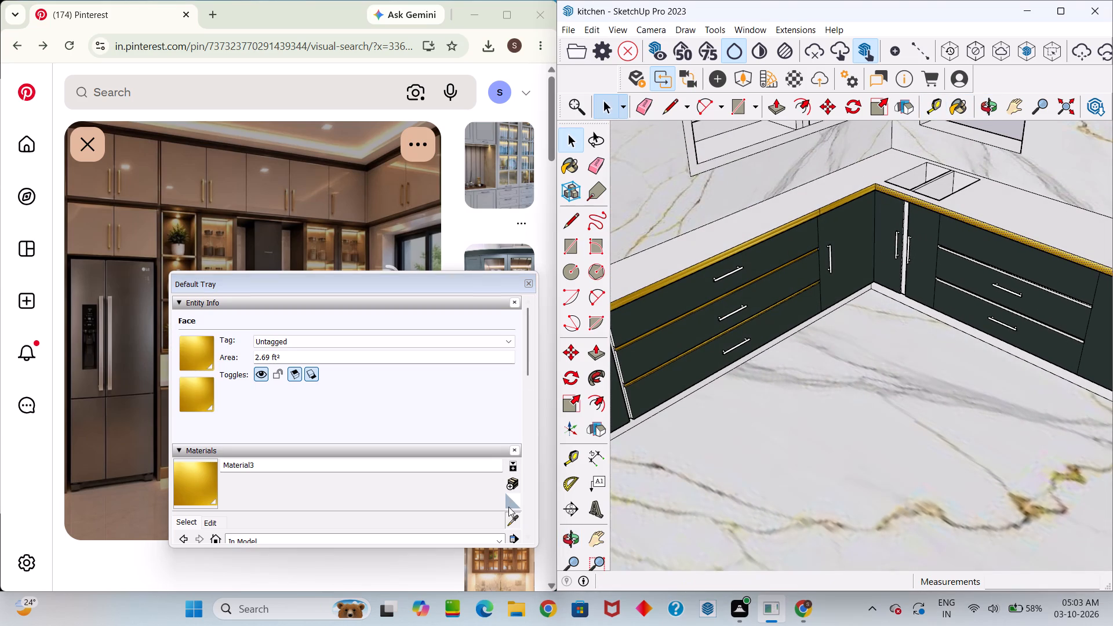
scroll(967, 206, up, 11)
click(1014, 243)
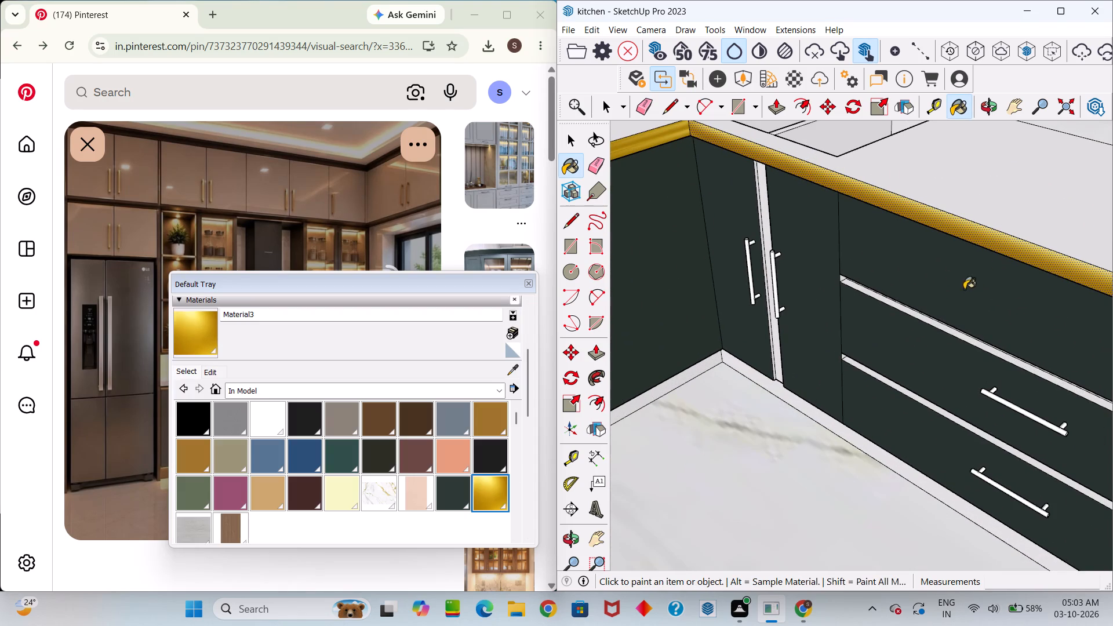
scroll(962, 290, up, 5)
scroll(935, 330, up, 5)
click(939, 362)
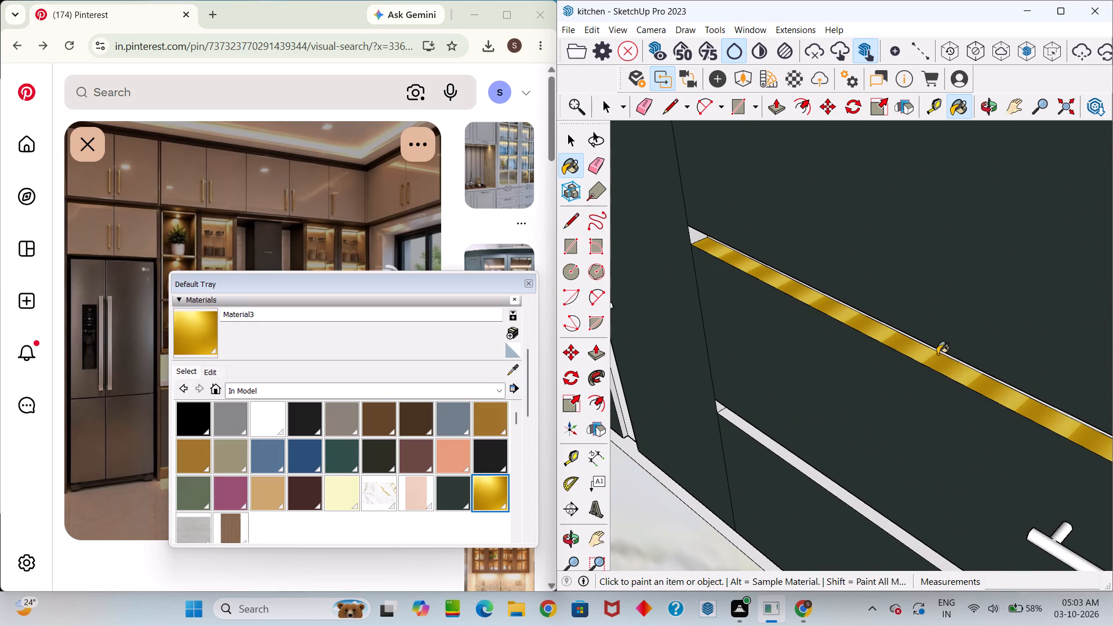
middle_drag(934, 354, 1019, 293)
scroll(1024, 274, up, 5)
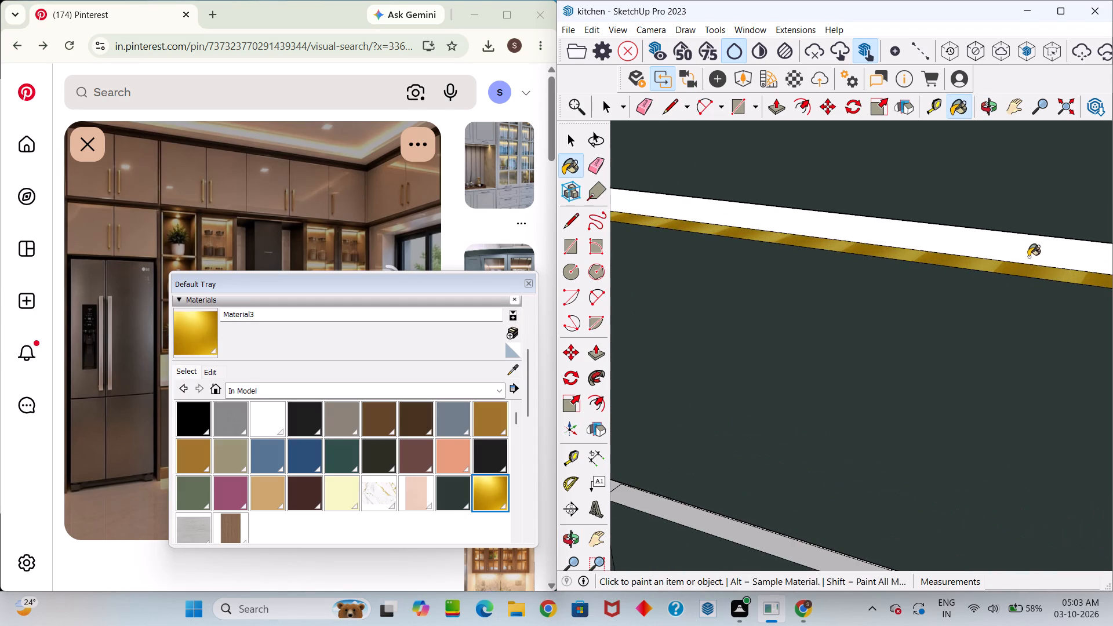
click(1028, 248)
middle_drag(1016, 271, 1011, 348)
scroll(998, 369, up, 6)
middle_drag(1008, 353, 1097, 69)
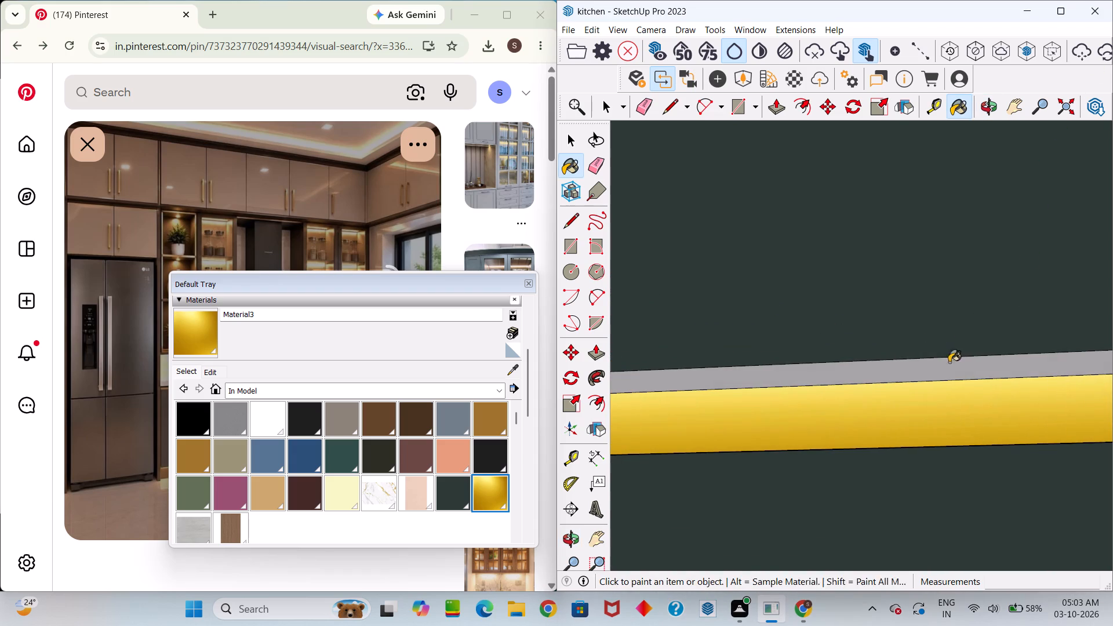
middle_drag(948, 362, 951, 286)
scroll(944, 374, up, 5)
click(946, 373)
Remap the gold texture on the upward-facing ledge of the sink-side strip between the top and middle drawers with a V-Ray UV Tools projection.
scroll(949, 380, down, 9)
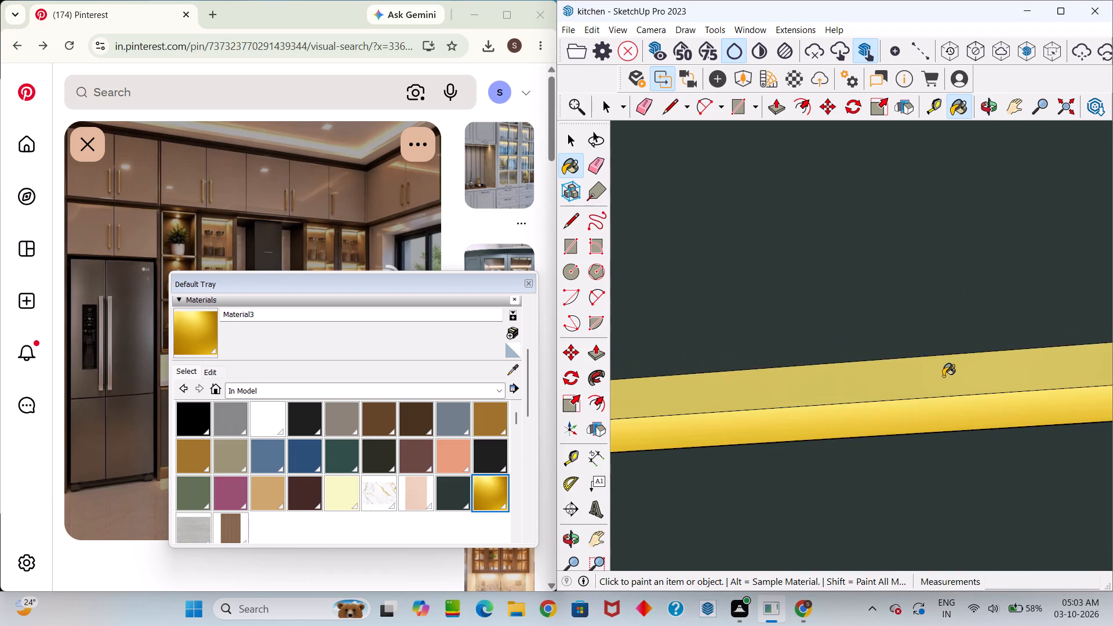
scroll(943, 376, down, 2)
middle_drag(941, 400, 842, 616)
middle_drag(894, 401, 877, 516)
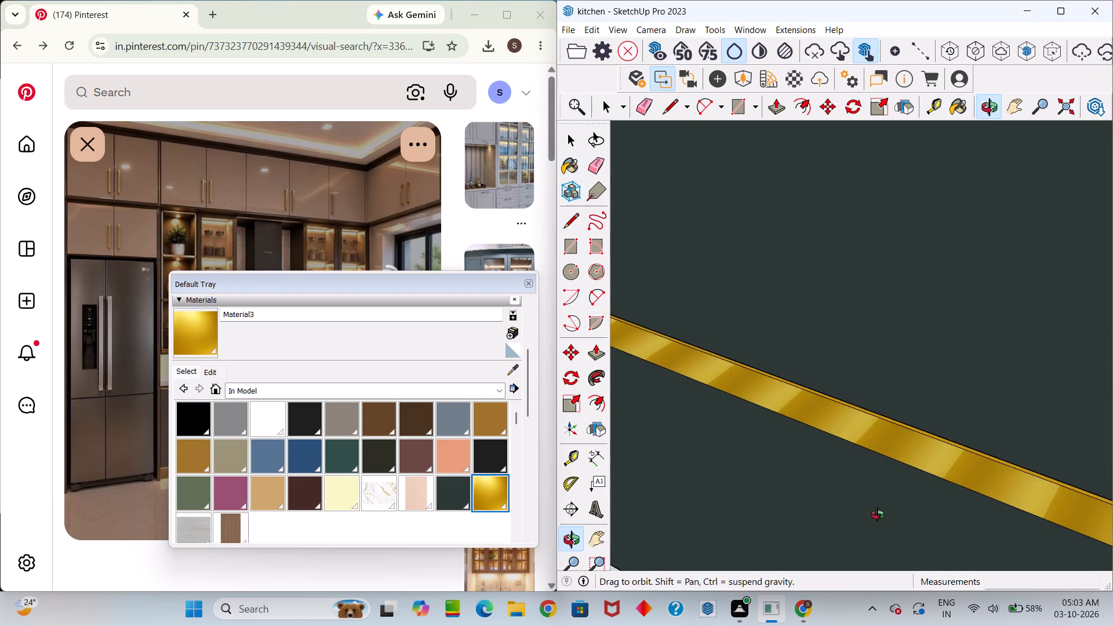
right_click(890, 448)
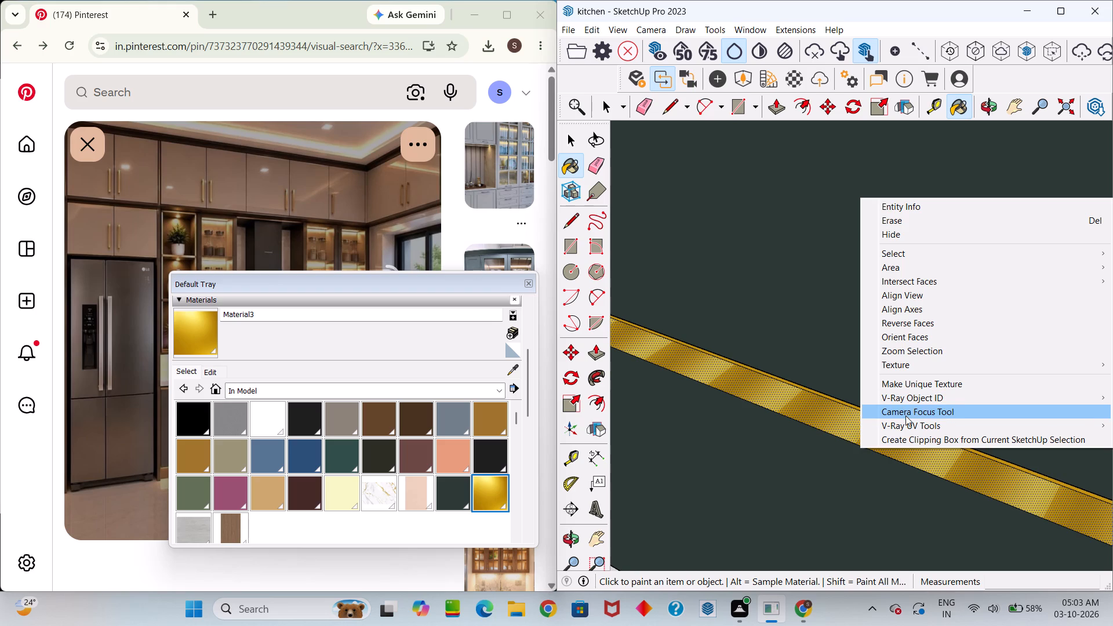
click(906, 421)
click(838, 439)
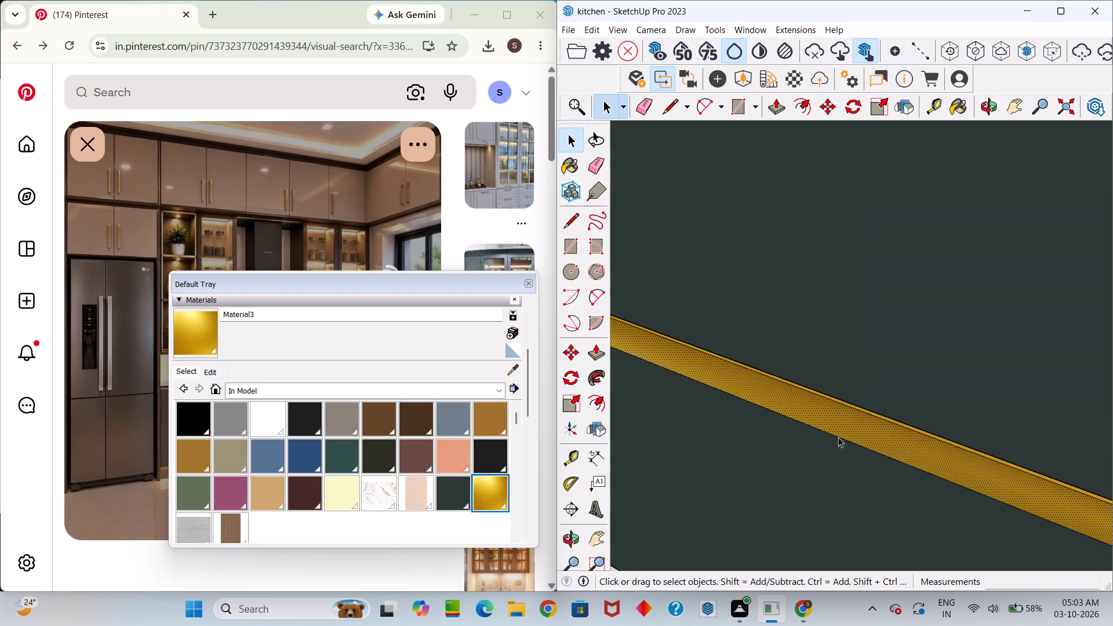
Paint the exposed faces of the sink-side strip between the middle and bottom drawers with the gold Material3.
middle_drag(840, 424, 795, 395)
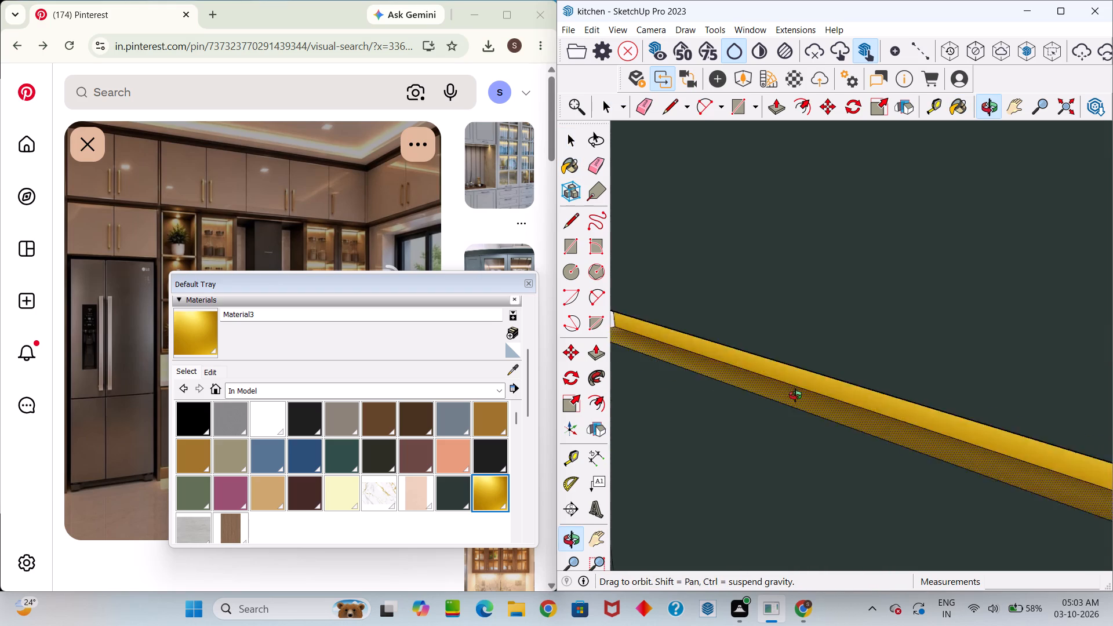
middle_drag(795, 395, 794, 390)
scroll(829, 465, down, 20)
scroll(829, 465, down, 2)
scroll(828, 494, up, 6)
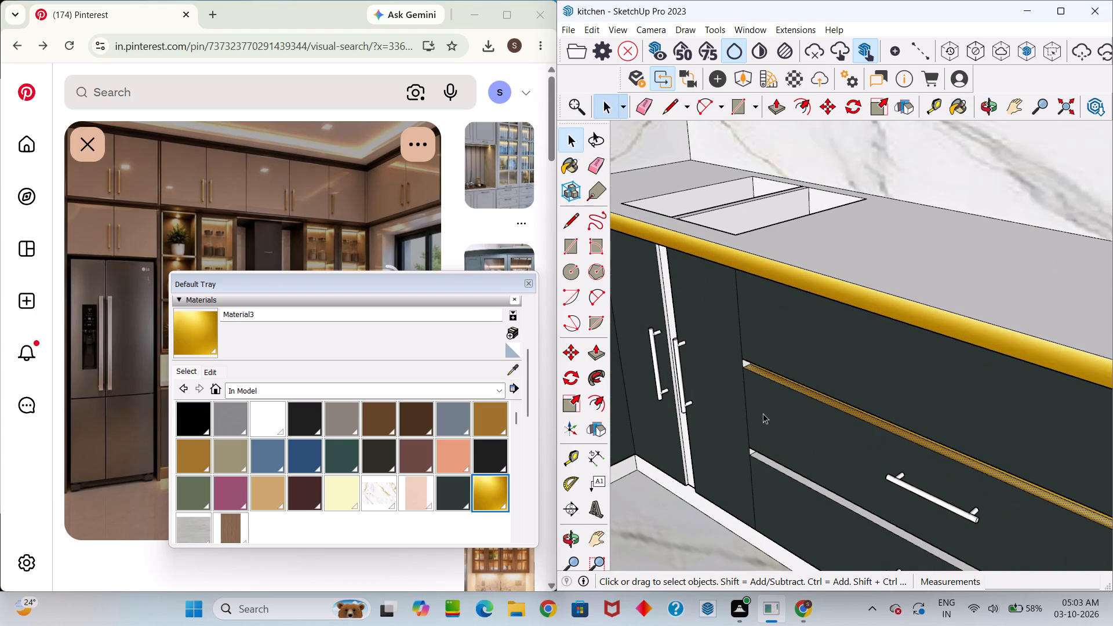
click(205, 339)
scroll(886, 498, up, 2)
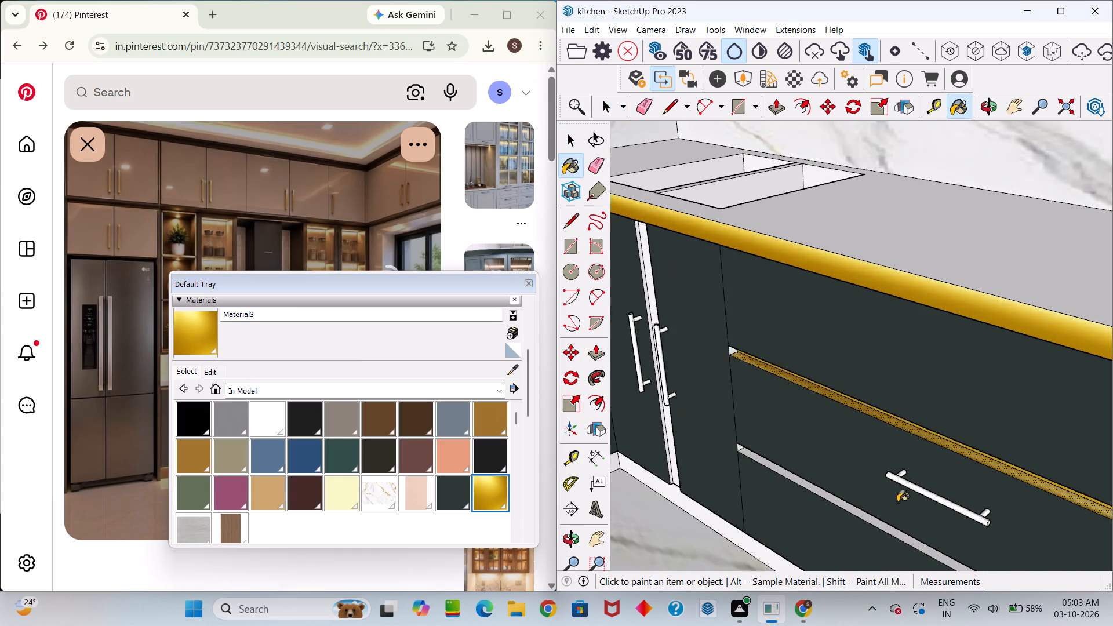
scroll(897, 502, up, 9)
click(825, 538)
middle_drag(838, 521, 899, 411)
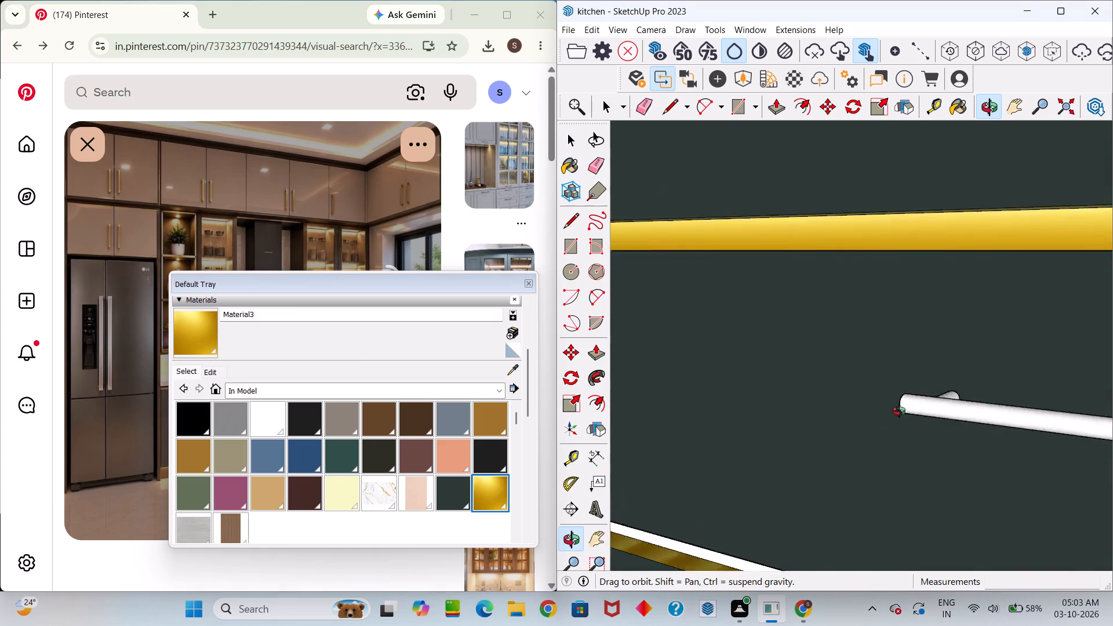
middle_drag(899, 411, 920, 301)
scroll(892, 332, down, 11)
scroll(901, 414, up, 8)
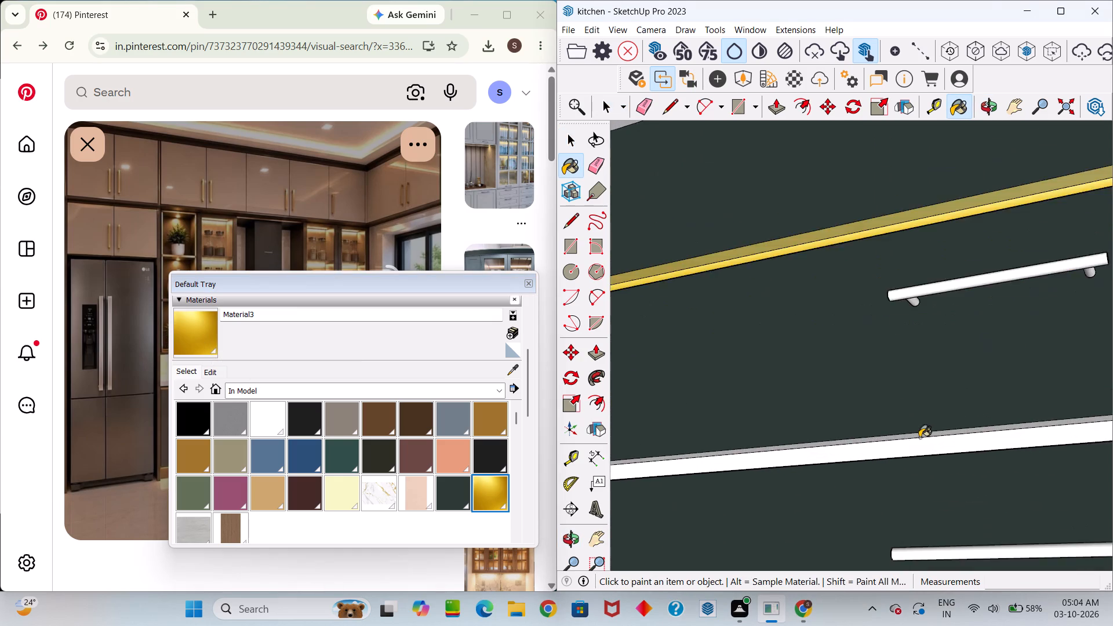
scroll(919, 438, up, 3)
click(932, 437)
scroll(928, 421, up, 7)
click(941, 475)
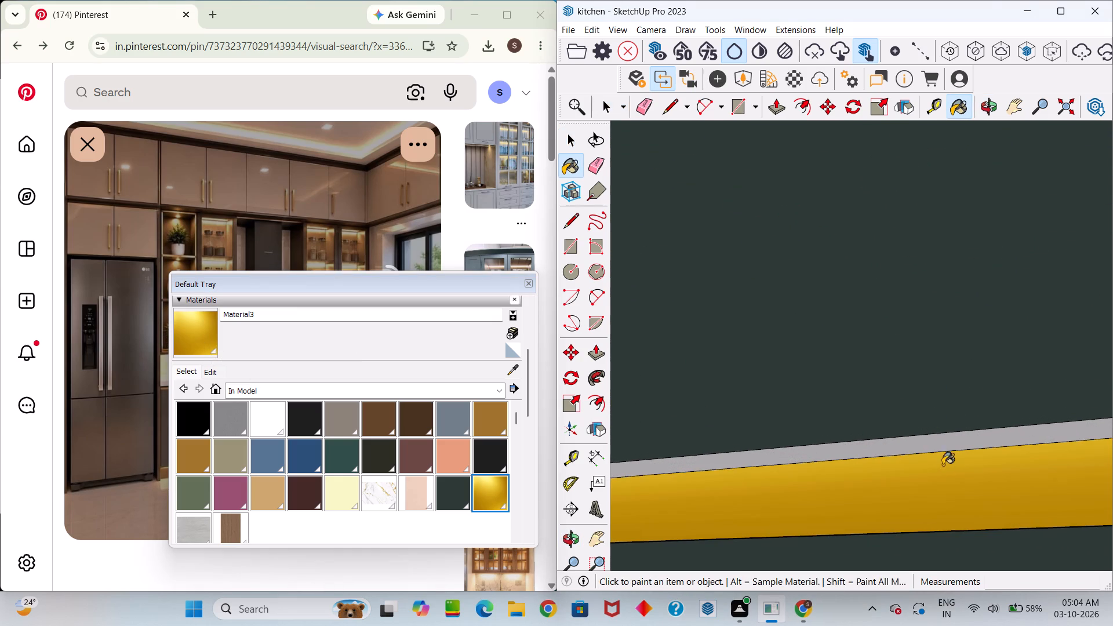
click(946, 446)
middle_drag(939, 454, 845, 575)
scroll(852, 540, down, 3)
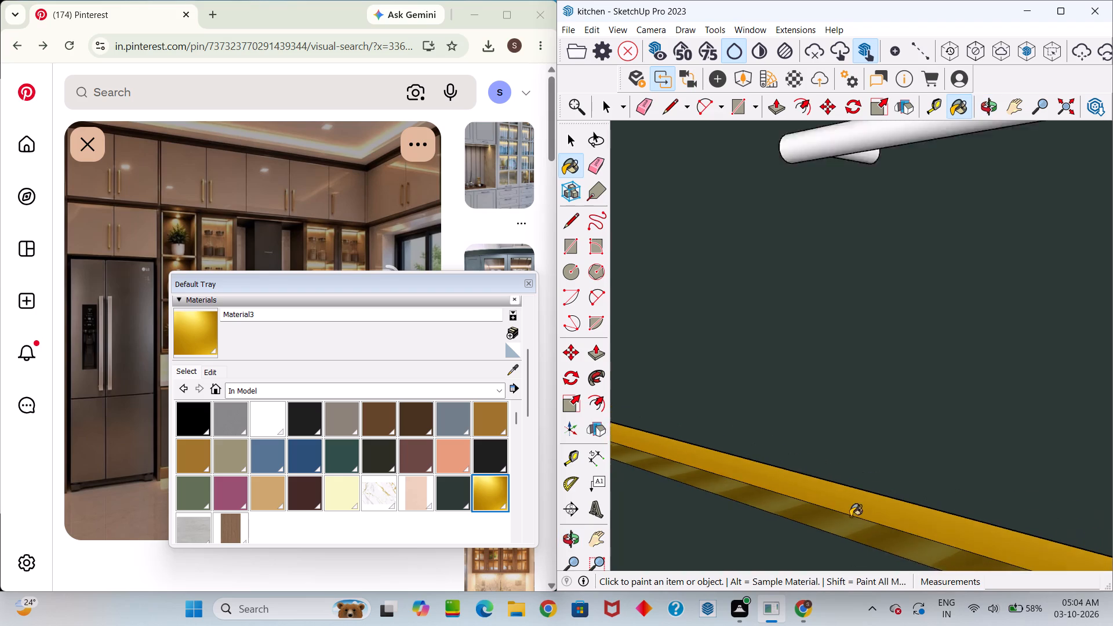
Paint the white end faces of both strips between the sink-side drawers with the gold Material3.
scroll(850, 516, down, 19)
middle_drag(852, 490, 863, 532)
scroll(744, 481, up, 5)
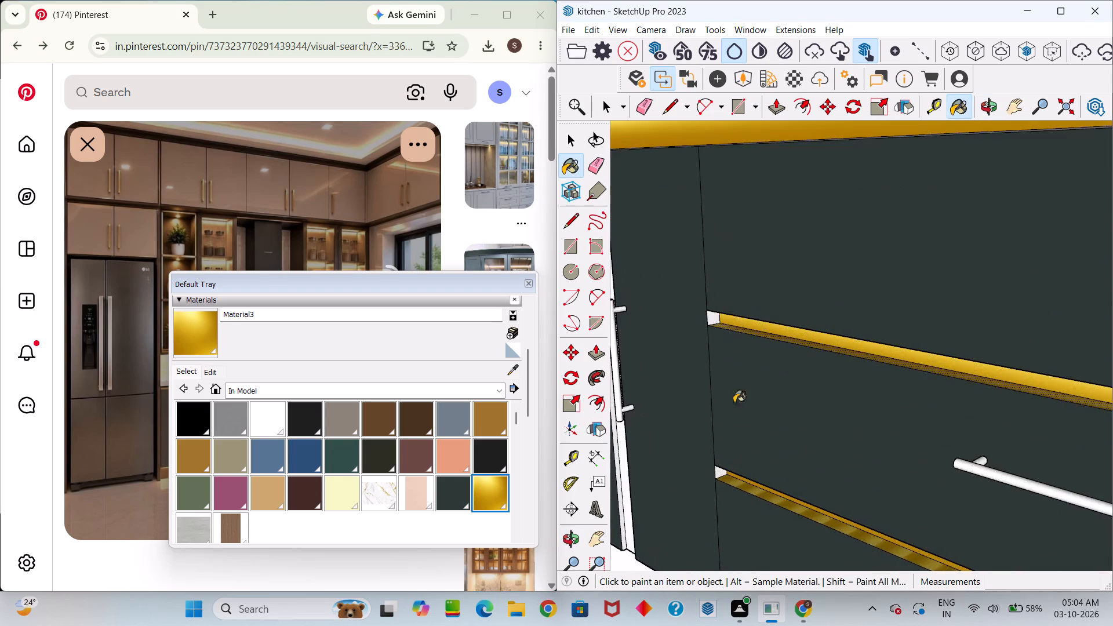
scroll(728, 325, up, 5)
click(708, 316)
middle_drag(718, 334, 784, 345)
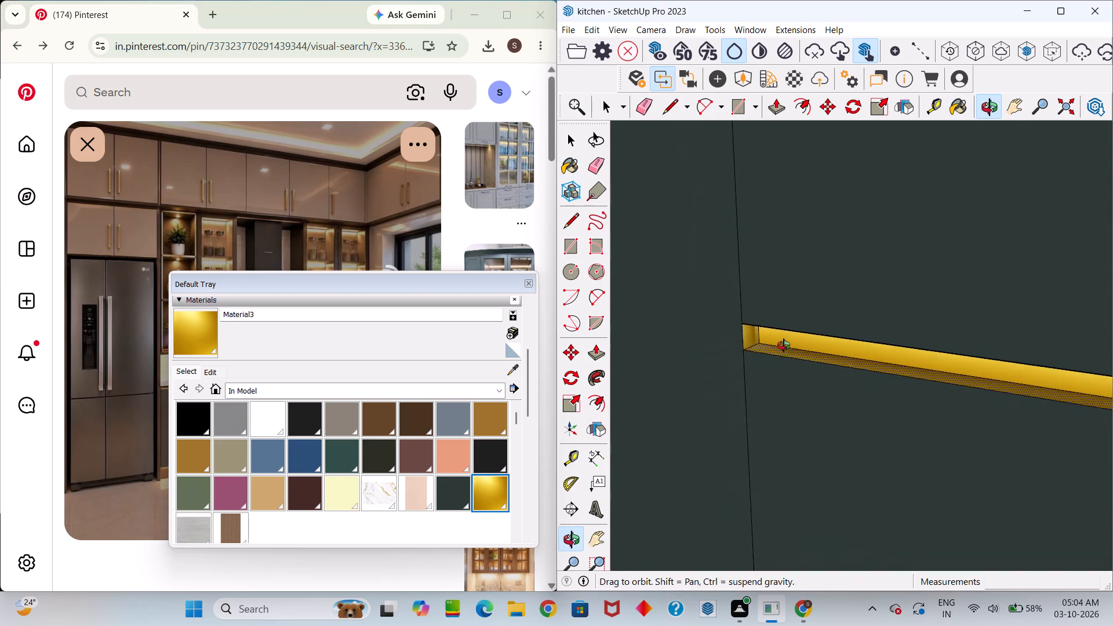
middle_drag(784, 345, 784, 345)
scroll(779, 341, down, 13)
scroll(773, 420, up, 18)
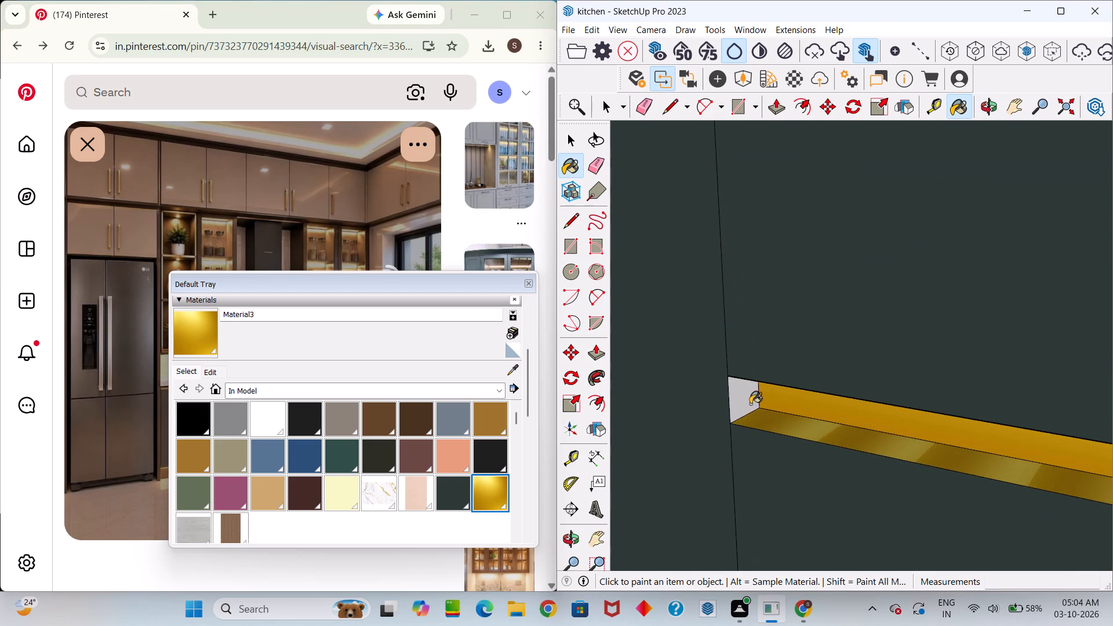
click(750, 404)
Examine the sink-side base cabinets and surrounding walls from several angles for parts still to be textured.
scroll(760, 417, down, 20)
scroll(760, 417, down, 9)
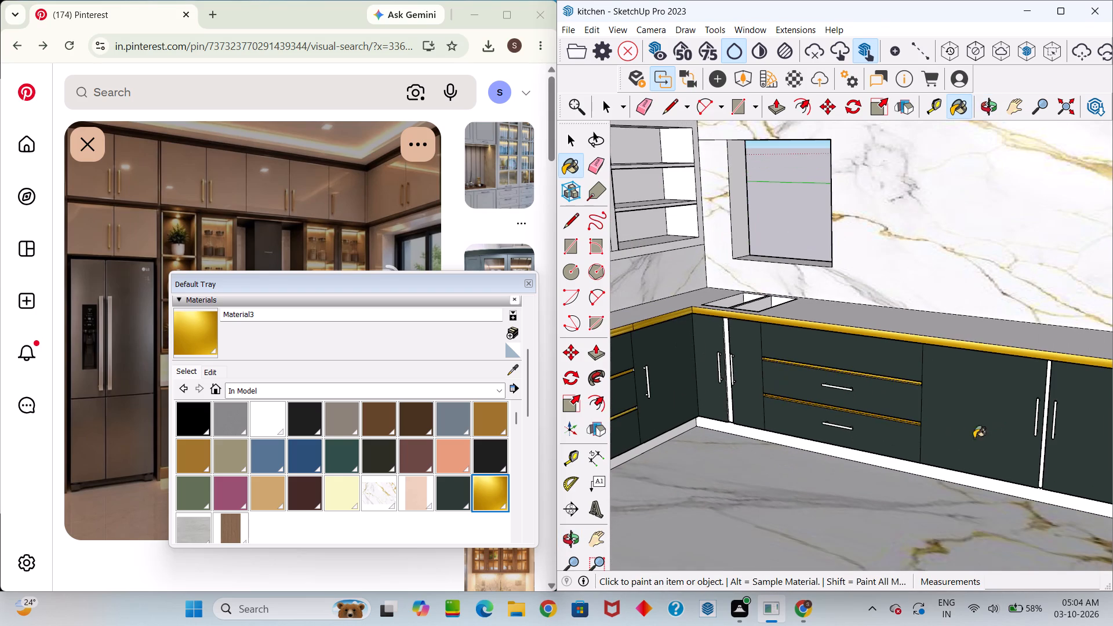
middle_drag(915, 430, 1104, 466)
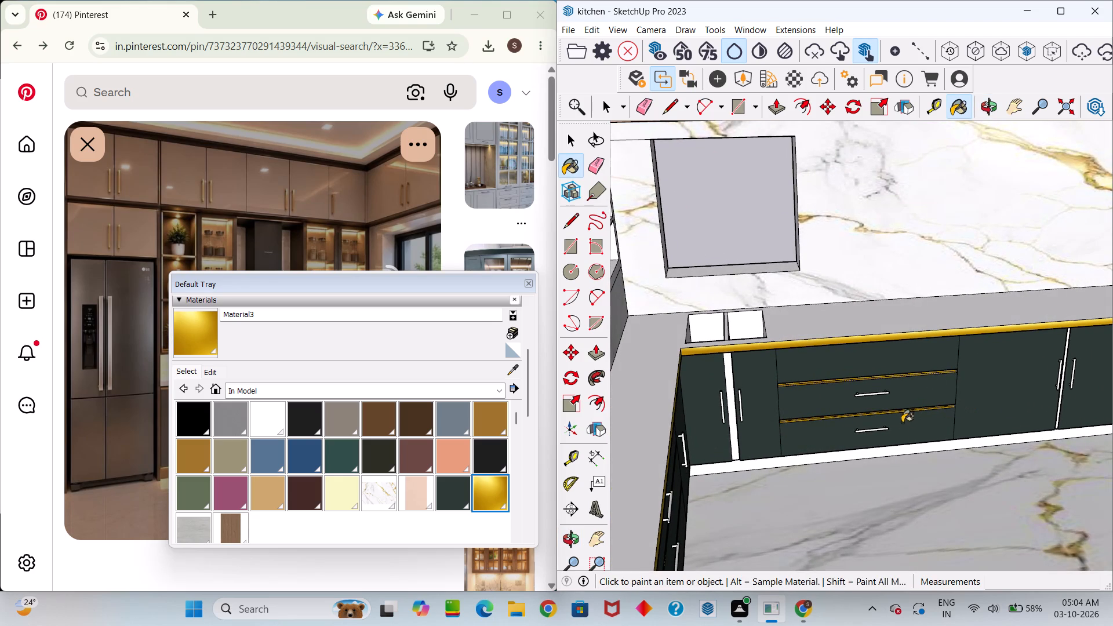
middle_drag(792, 435, 765, 369)
scroll(772, 383, down, 6)
scroll(919, 377, up, 17)
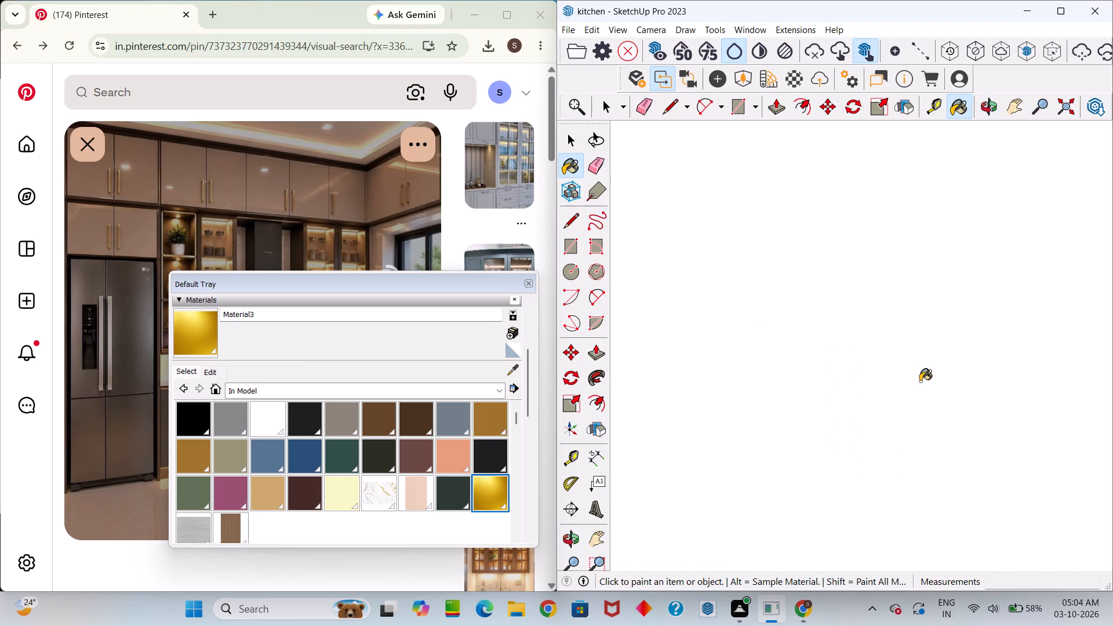
scroll(920, 381, up, 11)
scroll(924, 383, down, 3)
scroll(926, 378, up, 20)
scroll(926, 378, up, 14)
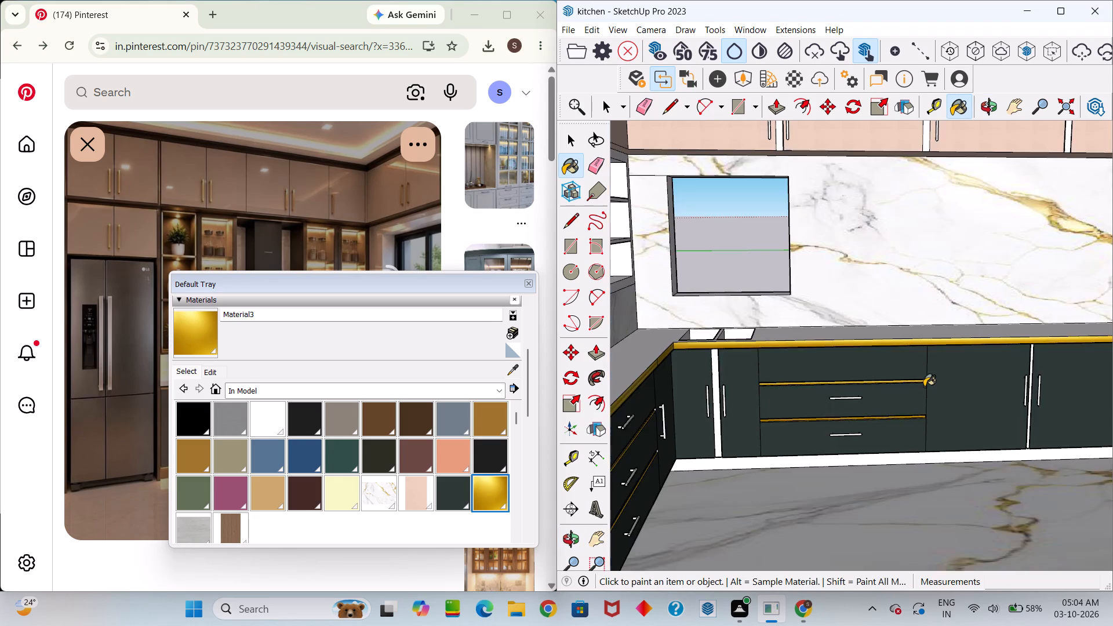
scroll(925, 390, up, 3)
middle_drag(928, 388, 915, 382)
drag(928, 388, 915, 382)
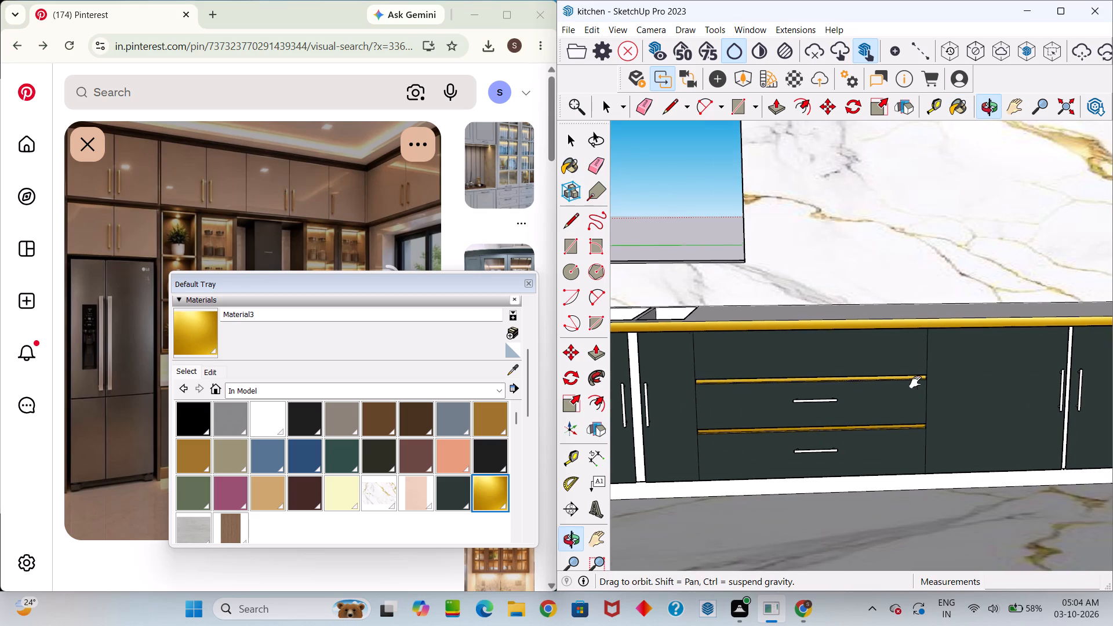
middle_drag(915, 382, 787, 369)
drag(915, 382, 787, 369)
scroll(787, 369, up, 1)
scroll(926, 354, down, 6)
scroll(923, 355, up, 3)
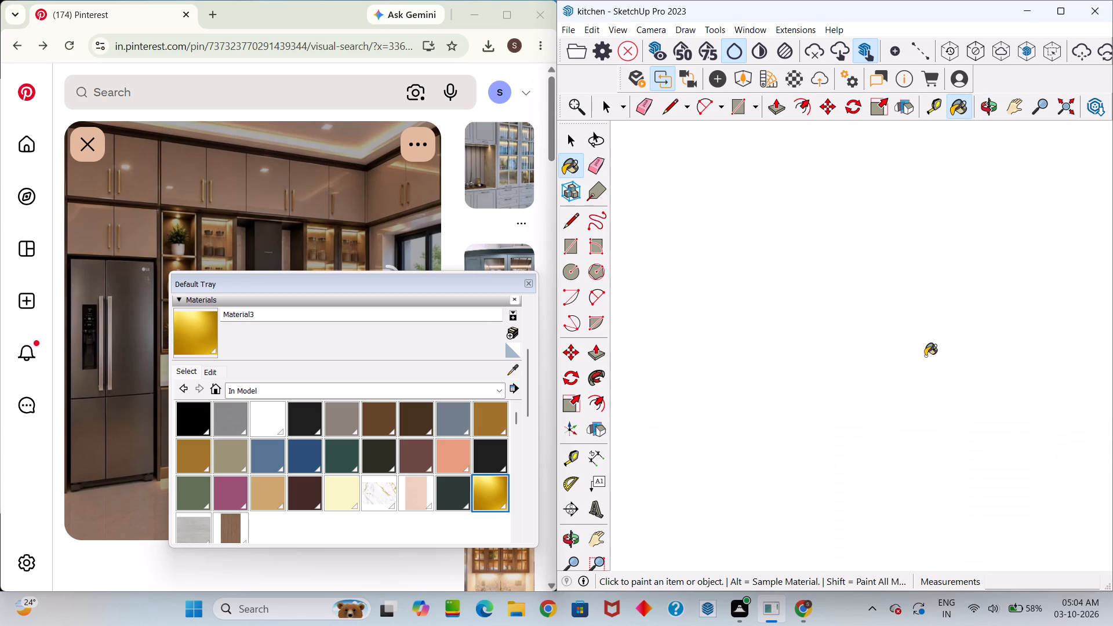
scroll(925, 356, up, 20)
scroll(925, 356, up, 8)
scroll(923, 356, up, 19)
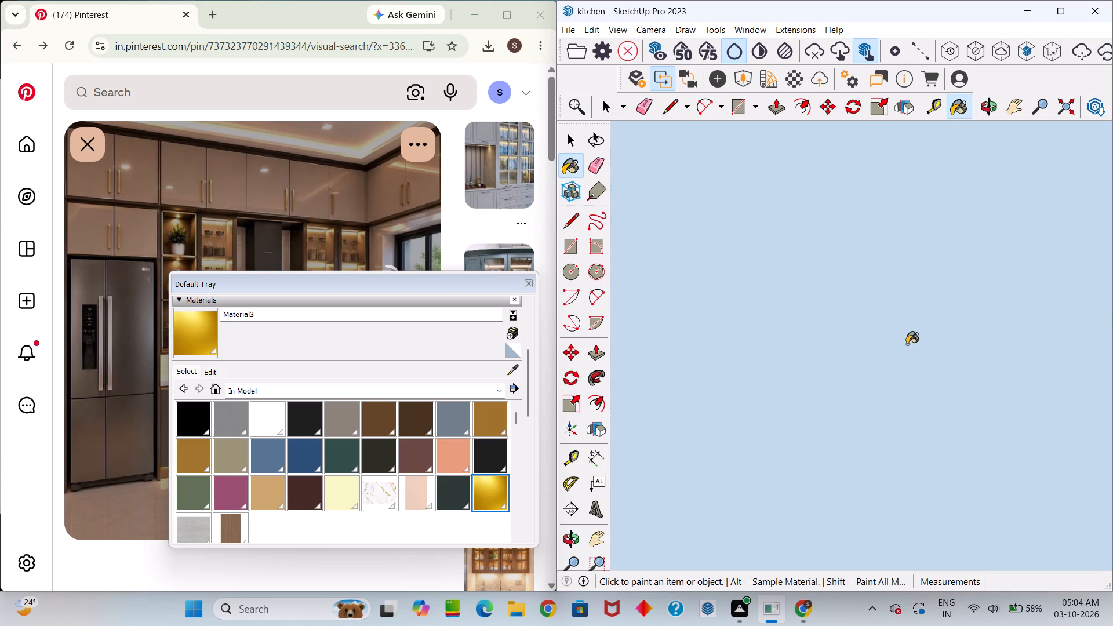
scroll(907, 344, up, 9)
middle_drag(906, 355, 874, 486)
scroll(892, 454, down, 9)
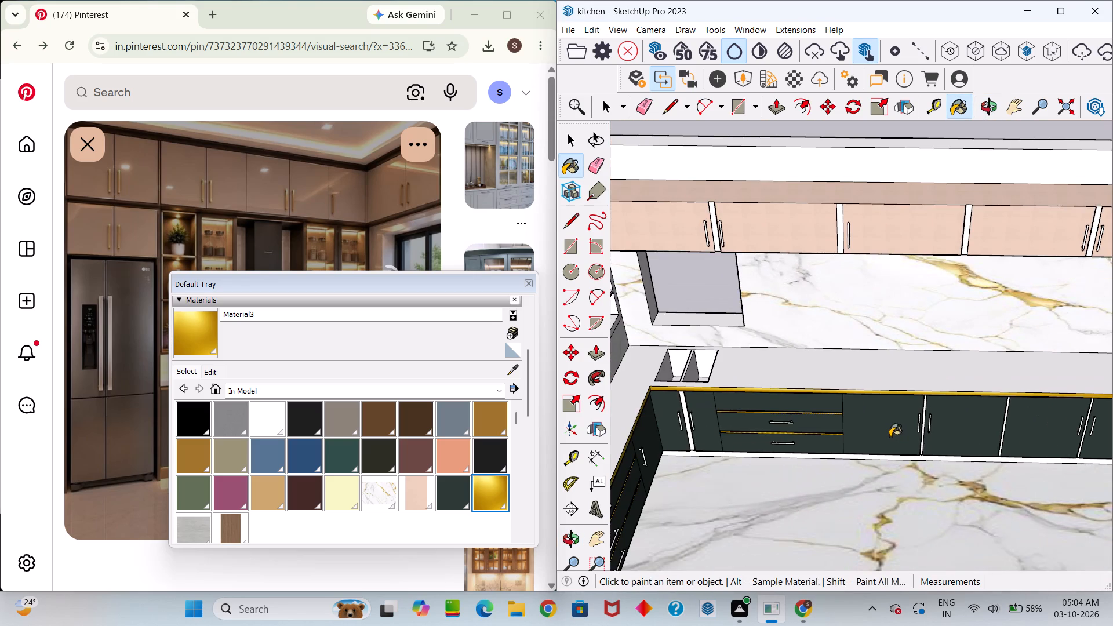
scroll(890, 433, down, 1)
Uncover the reference photo and paint the right handle of the door pair beside the sink-side drawers with gold Material3.
drag(458, 276, 430, 301)
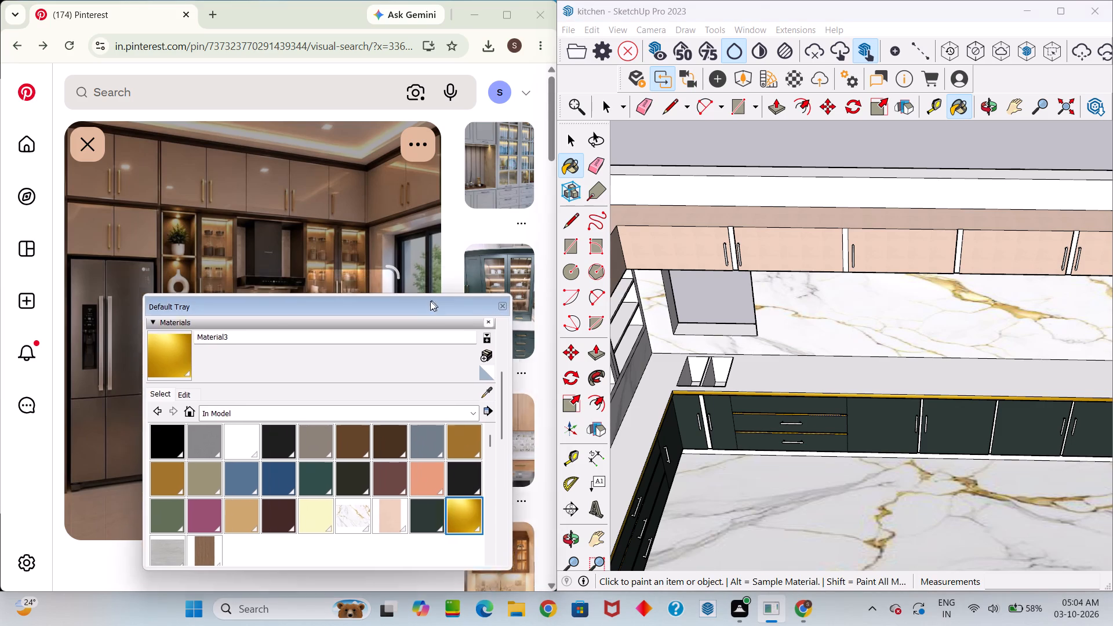
drag(430, 301, 230, 355)
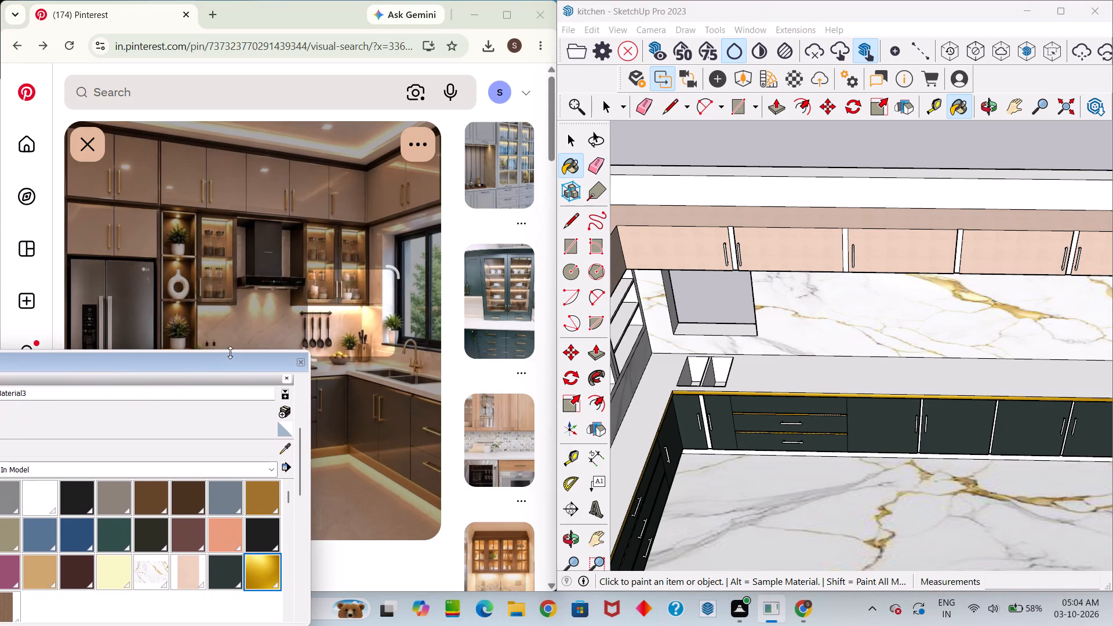
scroll(931, 426, up, 8)
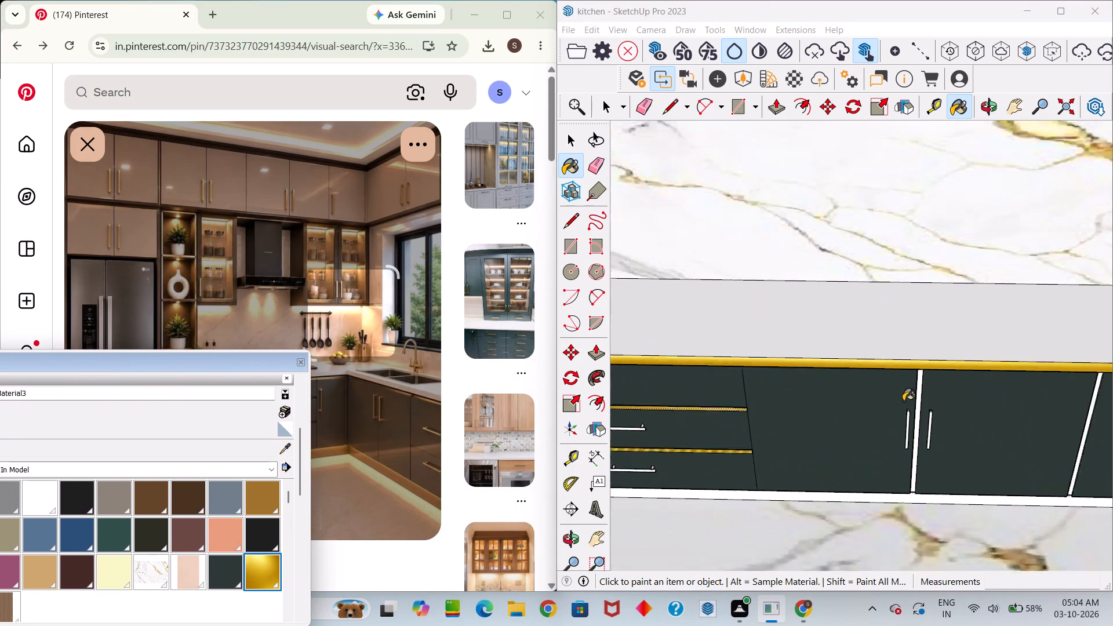
scroll(903, 401, up, 12)
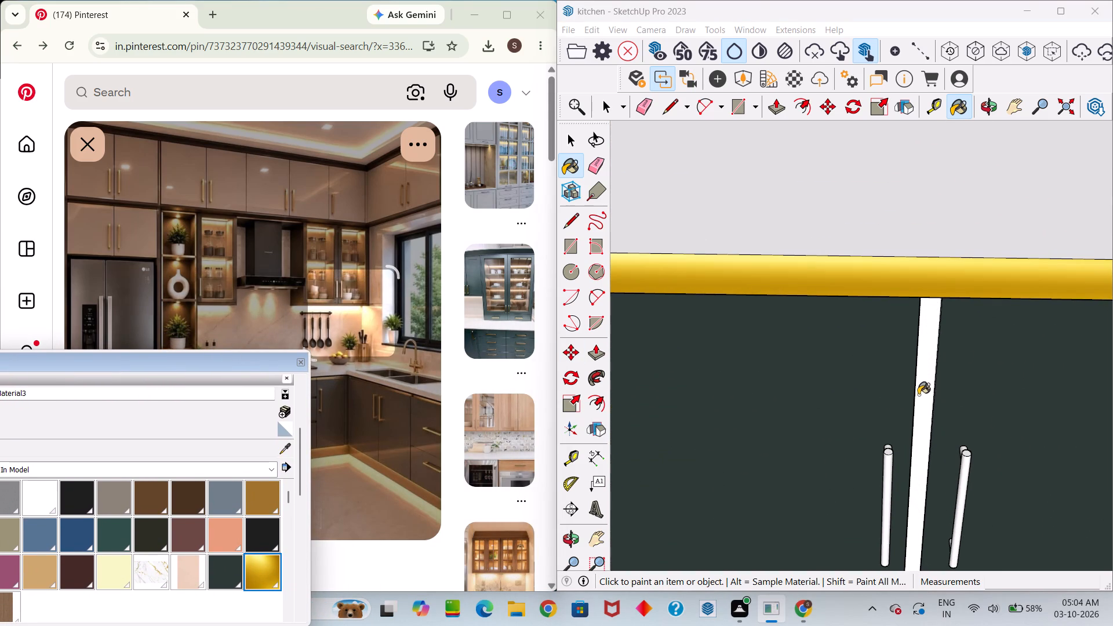
scroll(907, 384, down, 5)
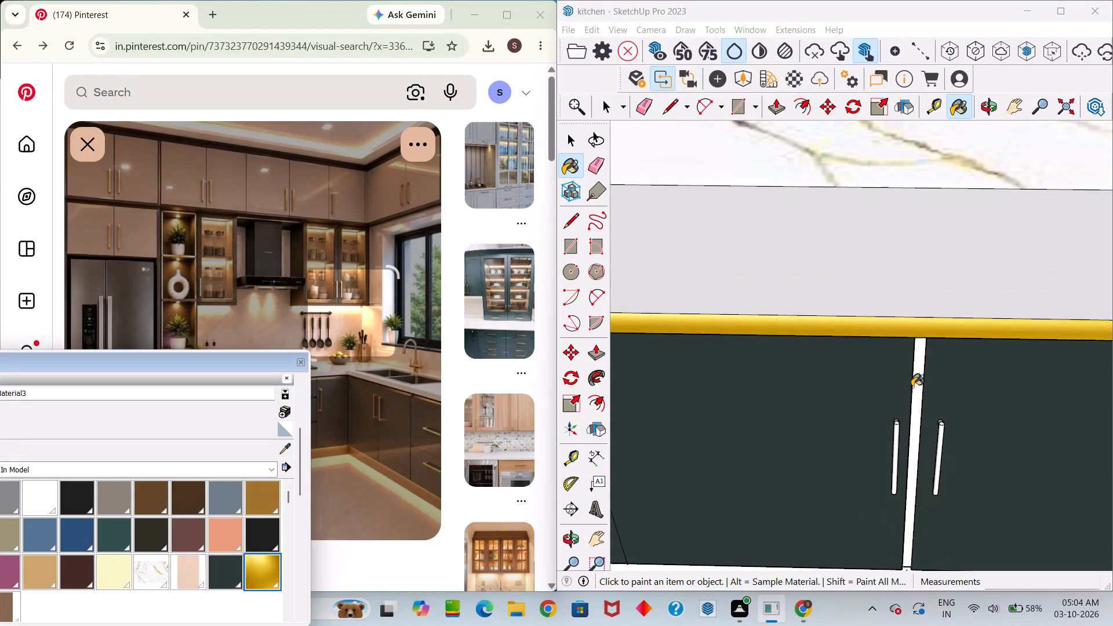
scroll(912, 387, down, 5)
scroll(969, 428, up, 11)
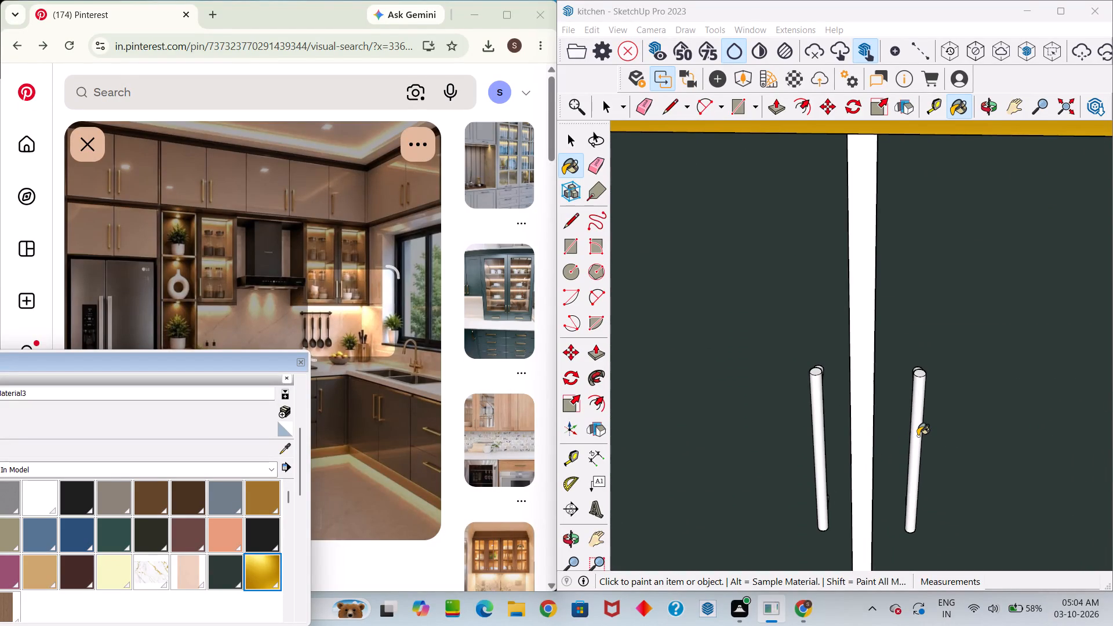
click(918, 436)
Select that right door handle and check its assigned paint in Entity Info.
key(space)
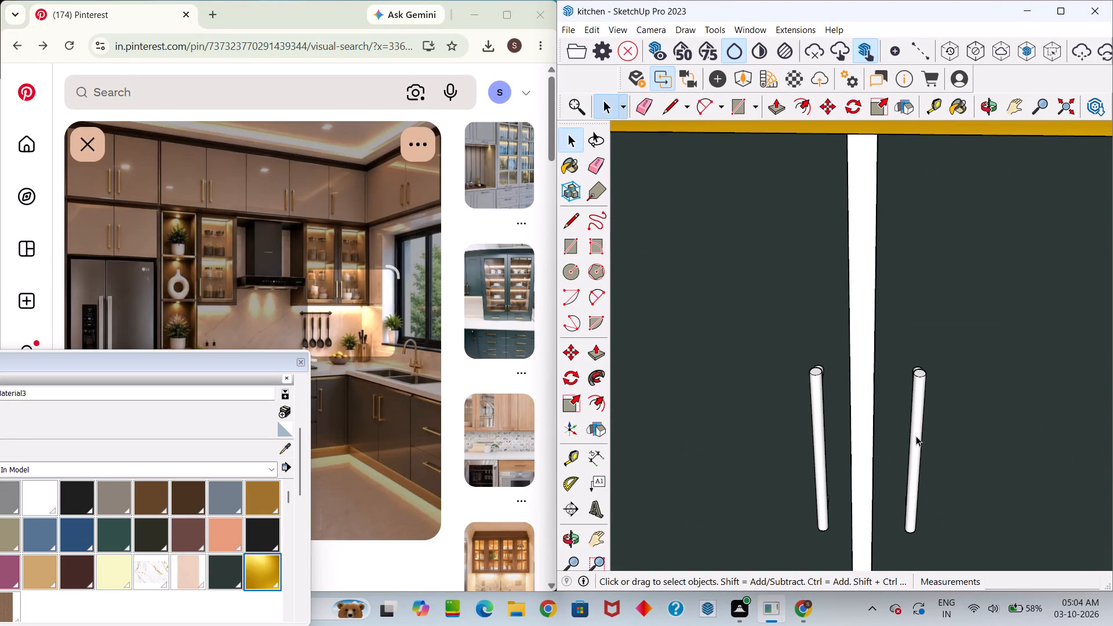
click(916, 436)
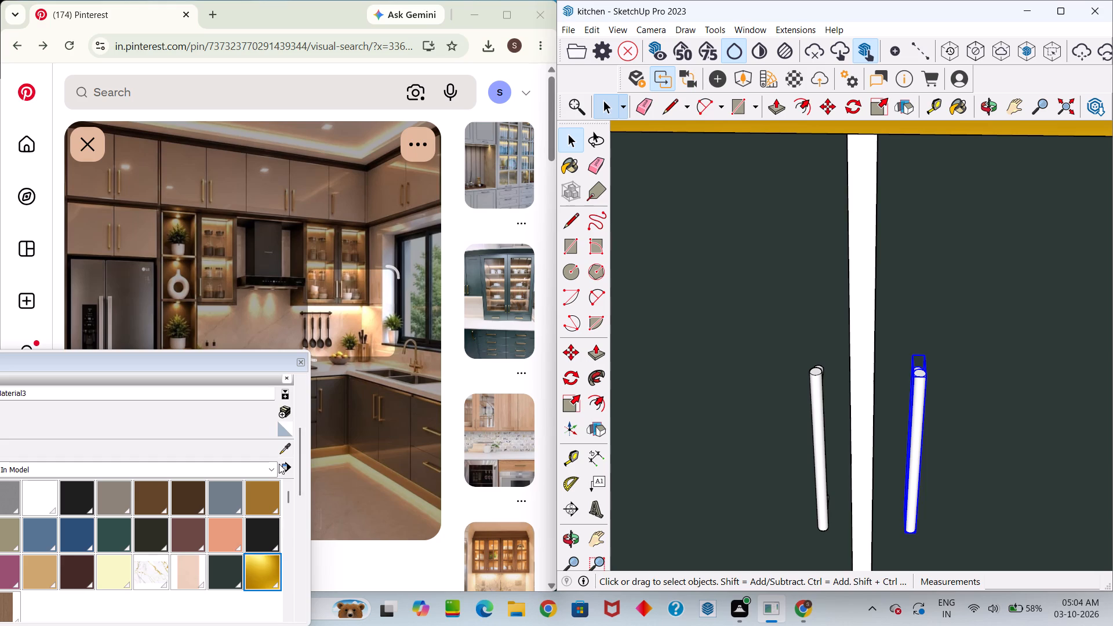
scroll(278, 414, down, 3)
drag(258, 362, 330, 326)
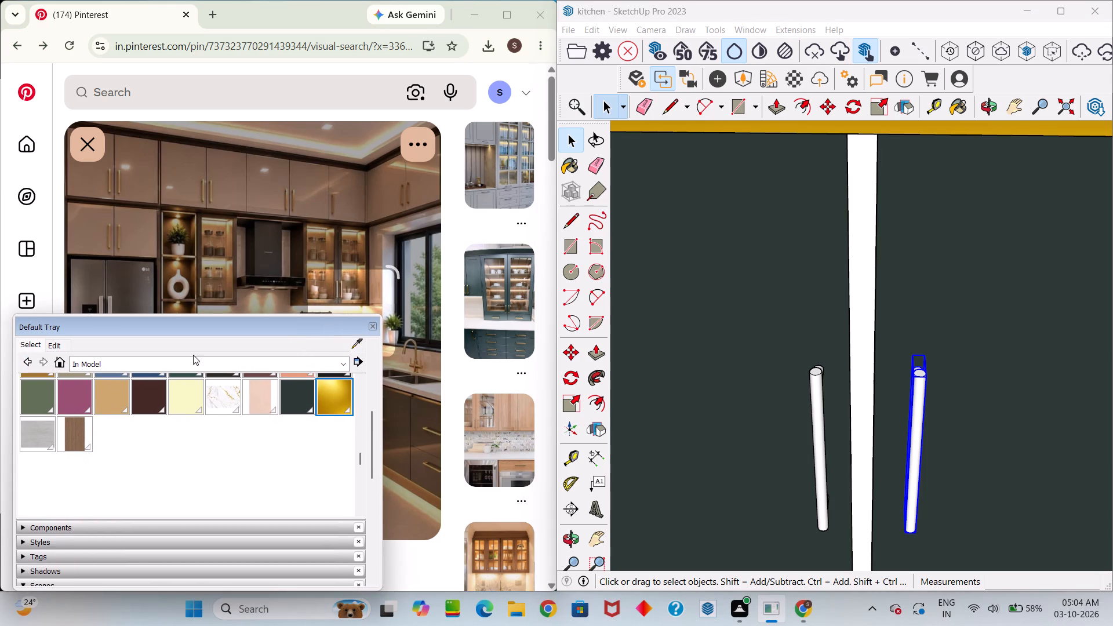
scroll(238, 363, up, 17)
scroll(207, 353, up, 10)
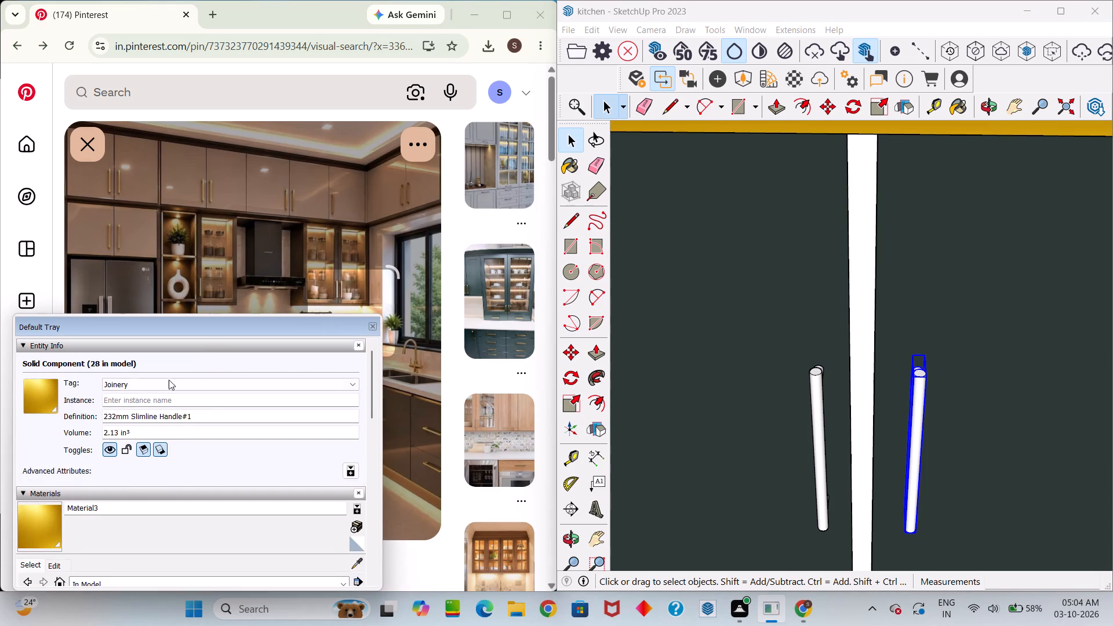
double_click(53, 394)
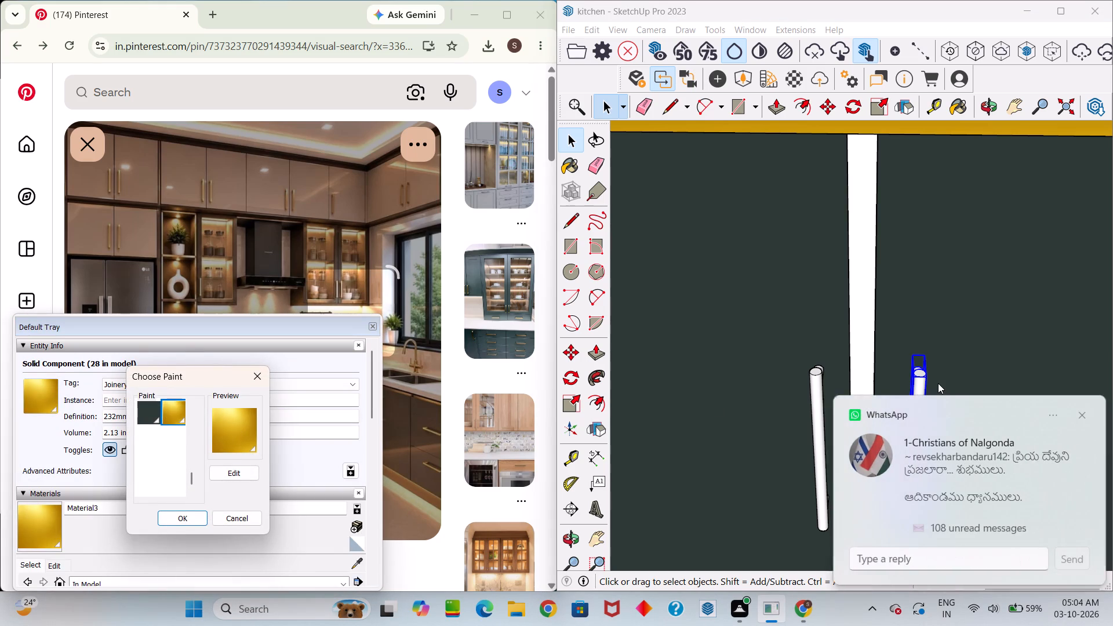
click(918, 380)
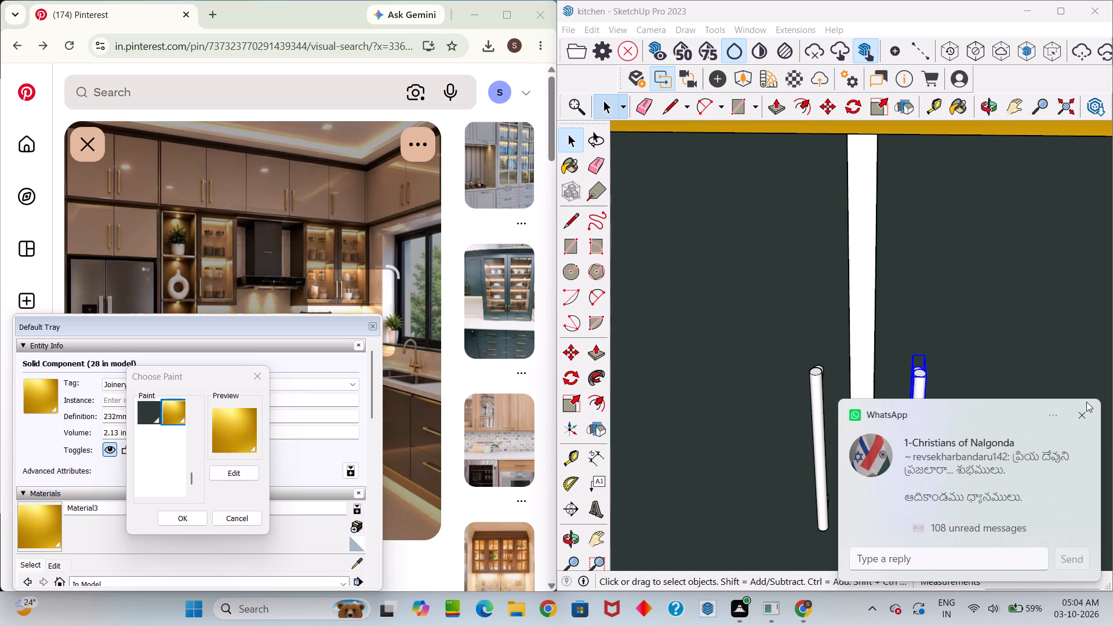
click(1083, 409)
scroll(622, 425, up, 2)
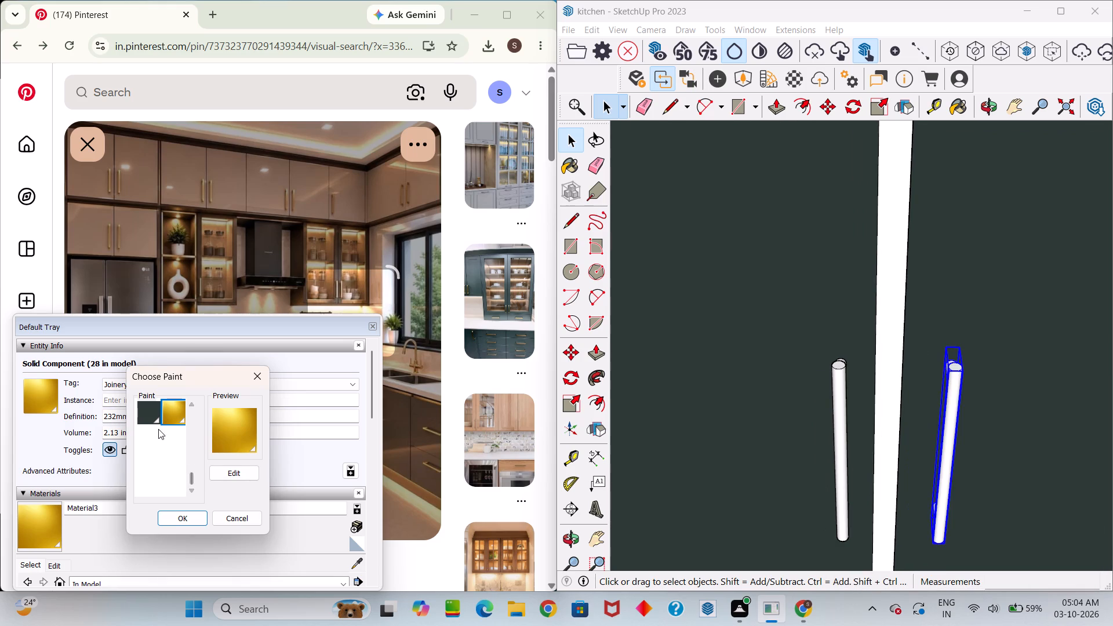
click(46, 398)
click(252, 372)
Try again to paint the right door handle beside the sink-side drawers, including its rounded top end, with gold Material3.
double_click(50, 525)
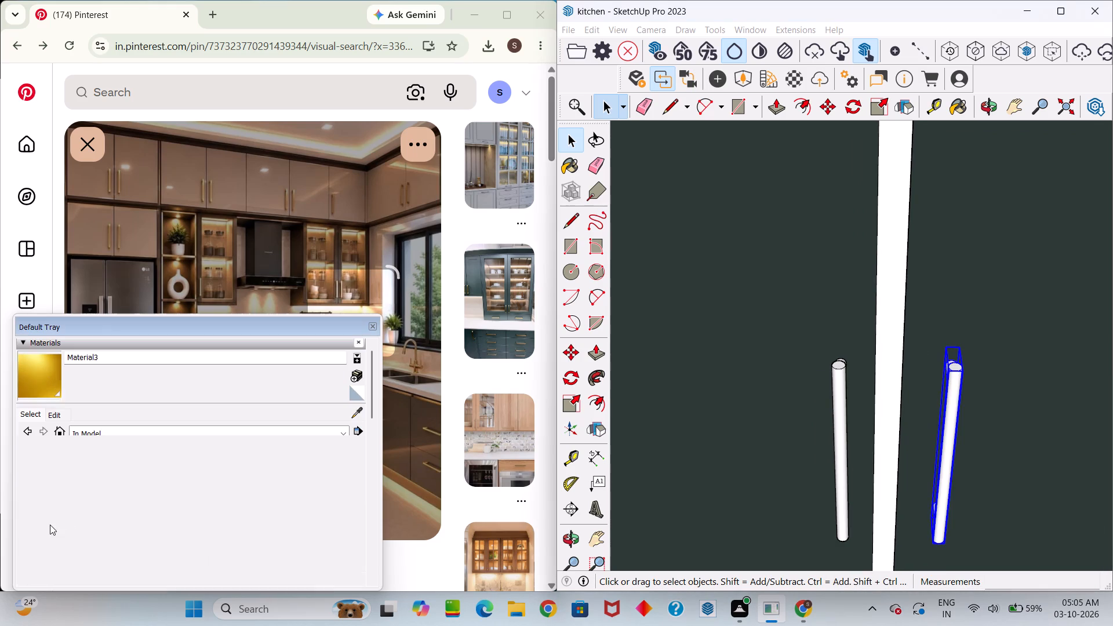
double_click(49, 378)
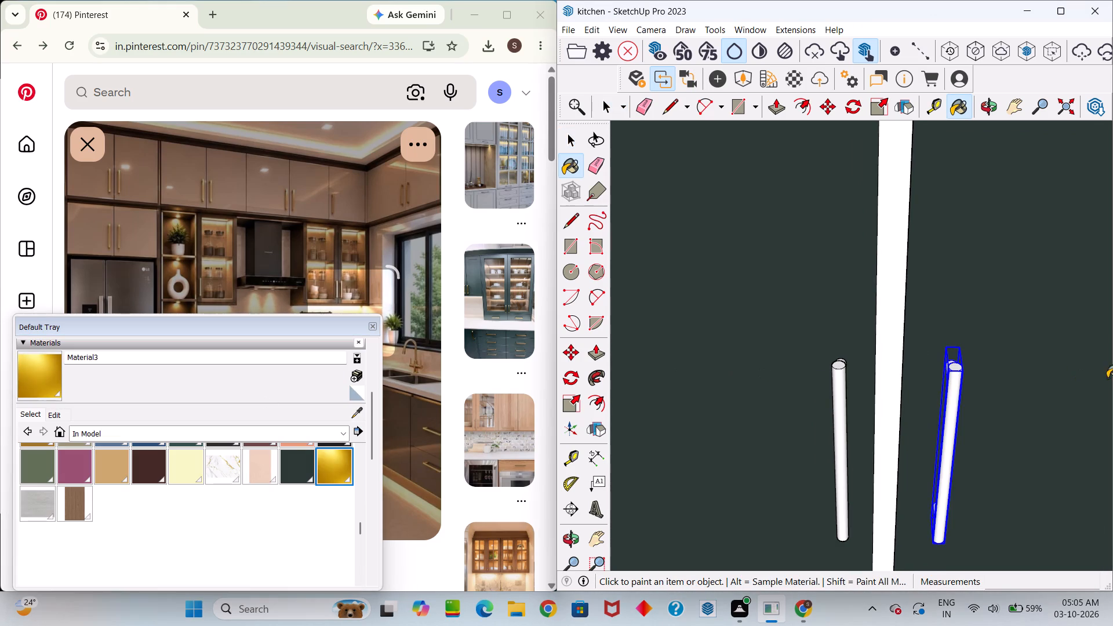
scroll(1013, 397, up, 4)
click(939, 403)
double_click(939, 403)
middle_drag(943, 385, 884, 457)
scroll(913, 428, up, 6)
double_click(915, 408)
drag(914, 406, 913, 401)
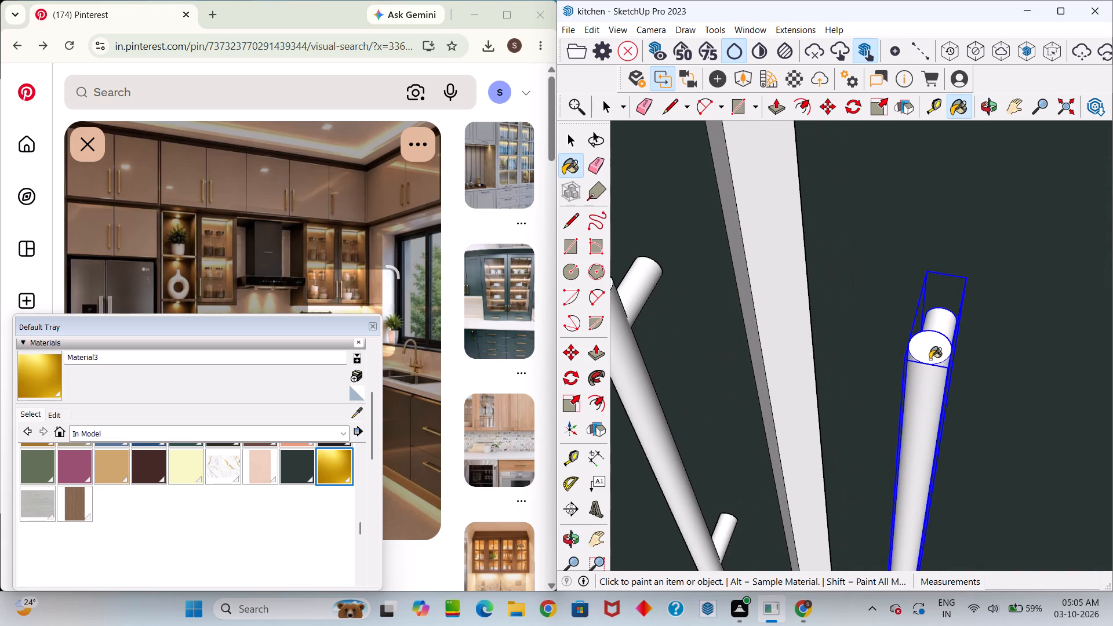
click(930, 357)
key(space)
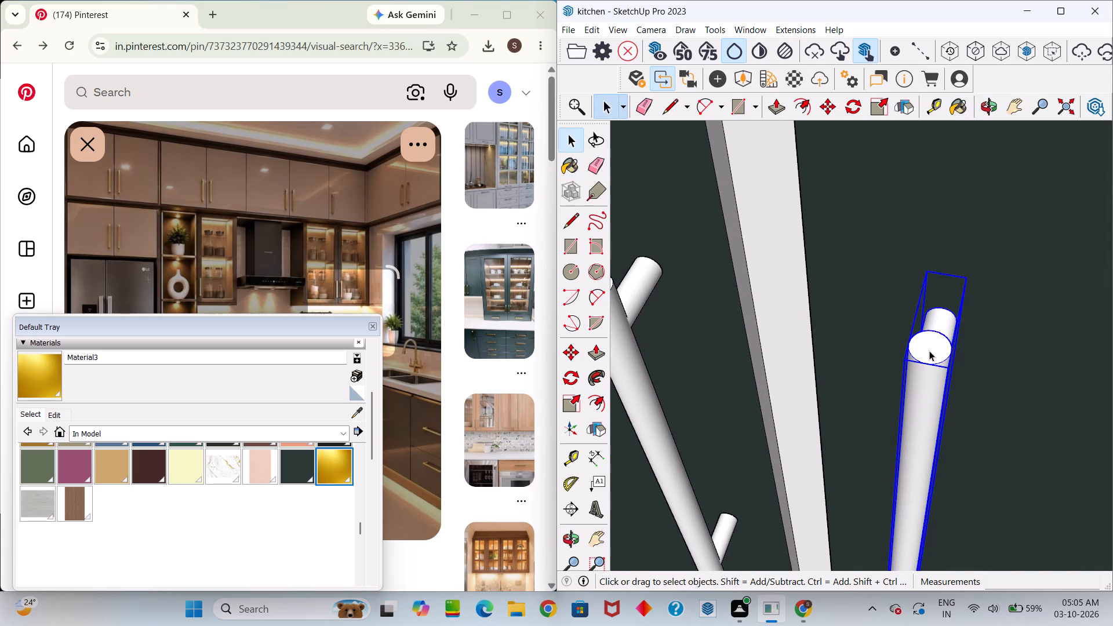
click(933, 349)
click(910, 405)
scroll(927, 401, down, 19)
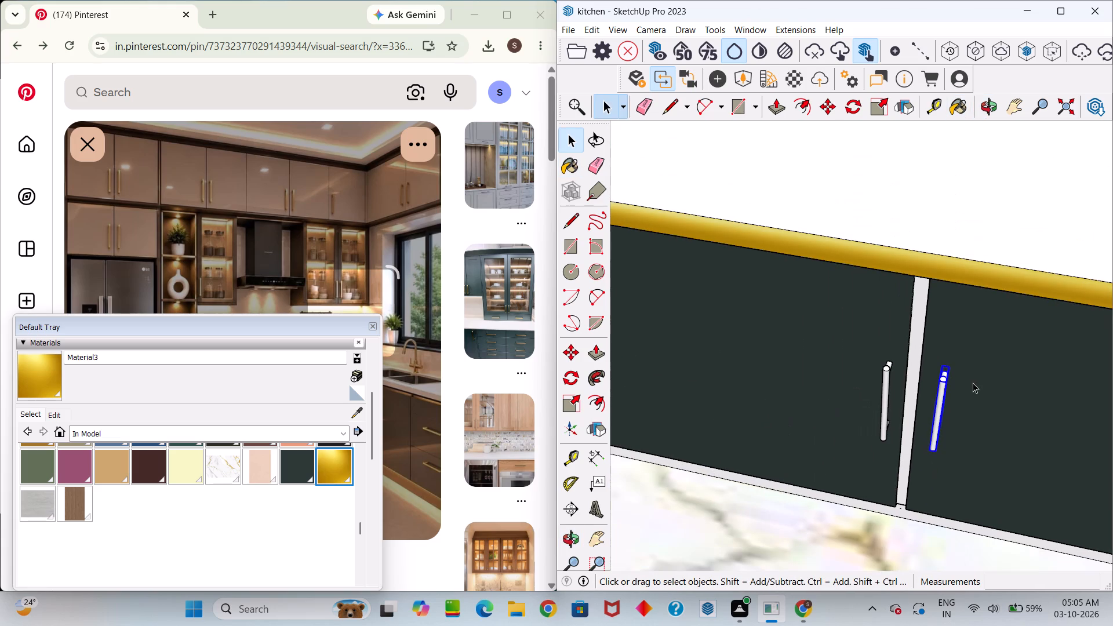
click(973, 382)
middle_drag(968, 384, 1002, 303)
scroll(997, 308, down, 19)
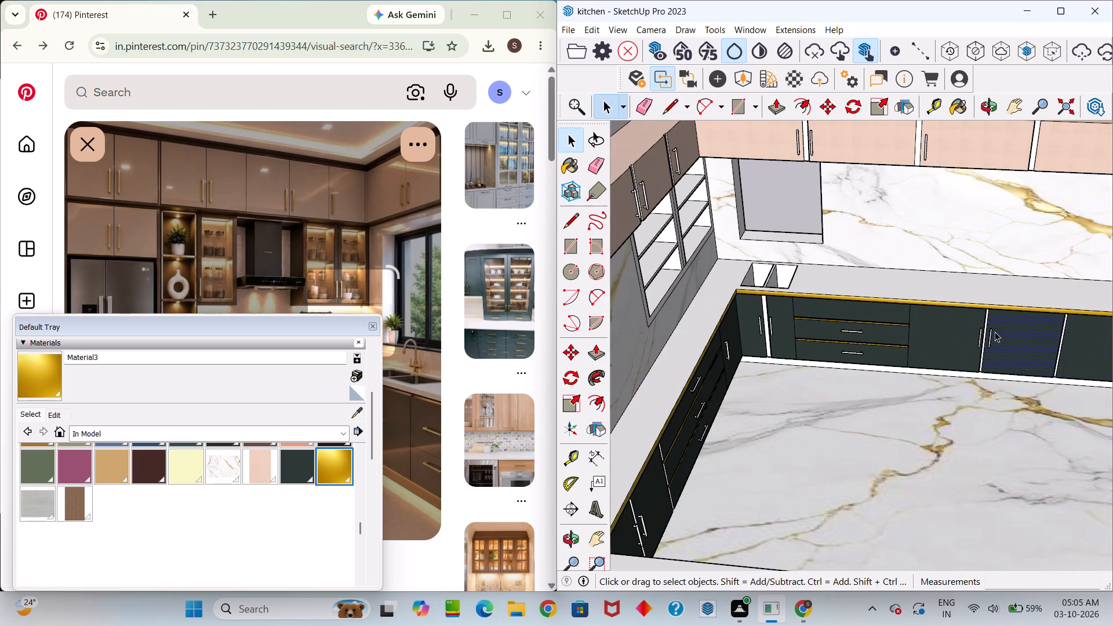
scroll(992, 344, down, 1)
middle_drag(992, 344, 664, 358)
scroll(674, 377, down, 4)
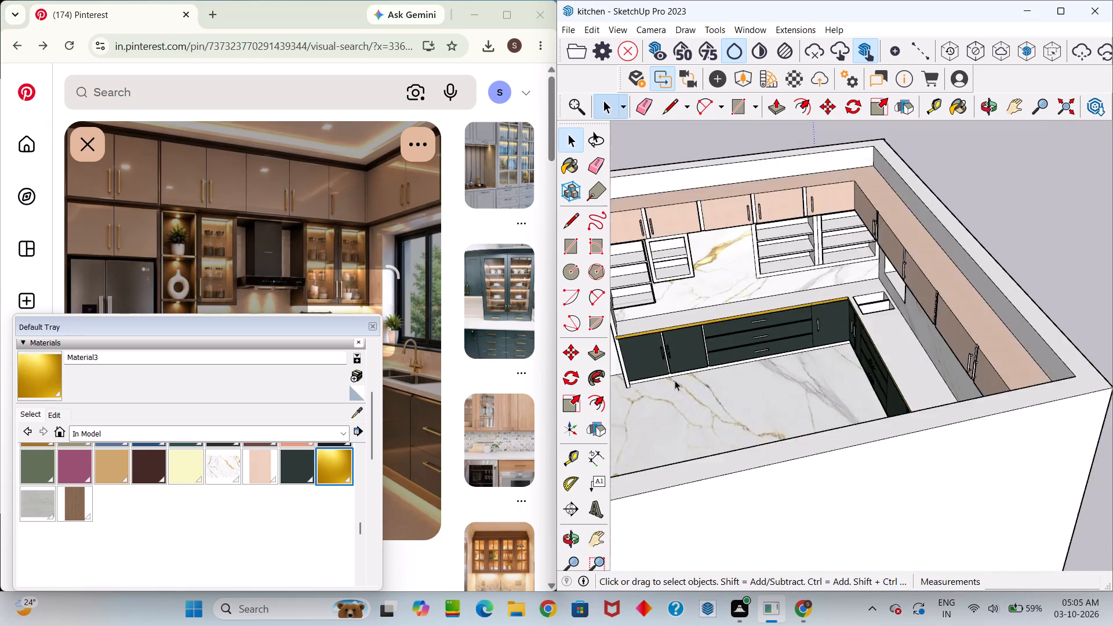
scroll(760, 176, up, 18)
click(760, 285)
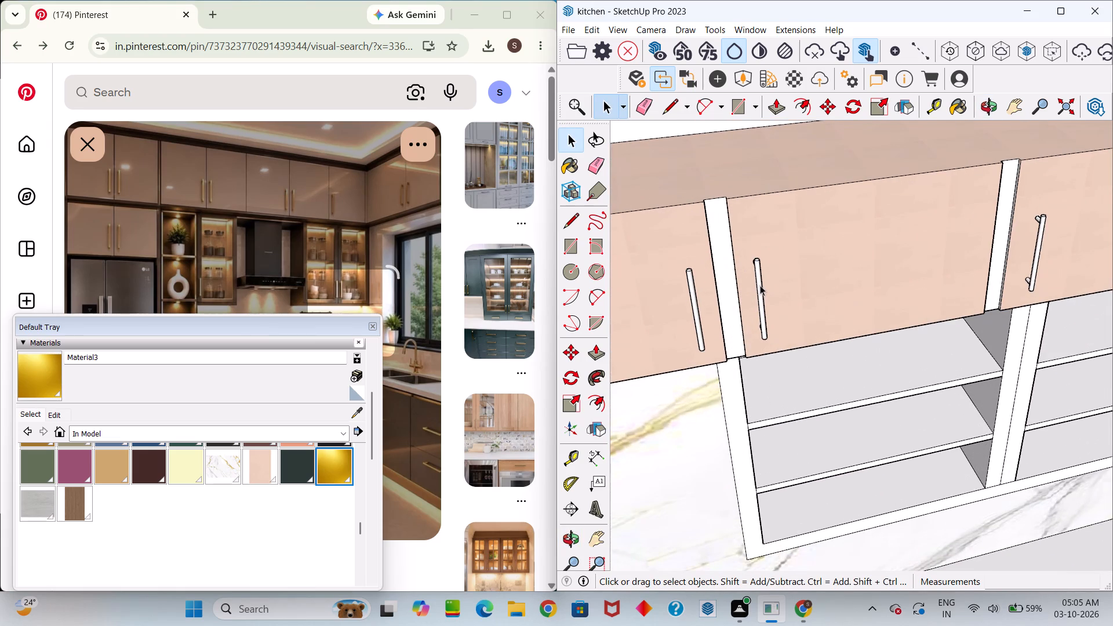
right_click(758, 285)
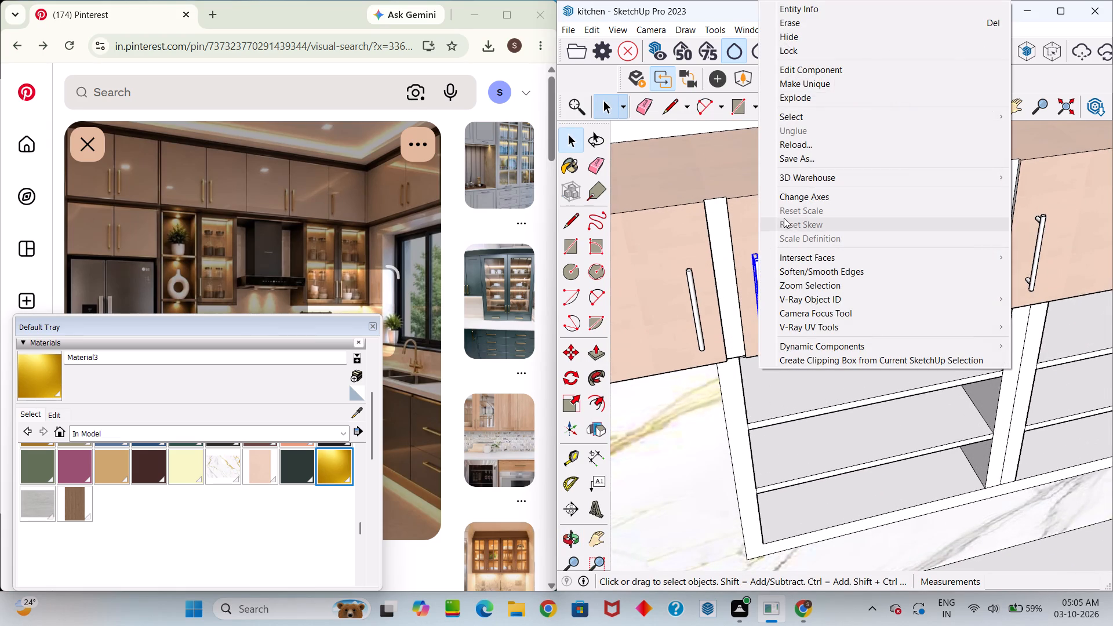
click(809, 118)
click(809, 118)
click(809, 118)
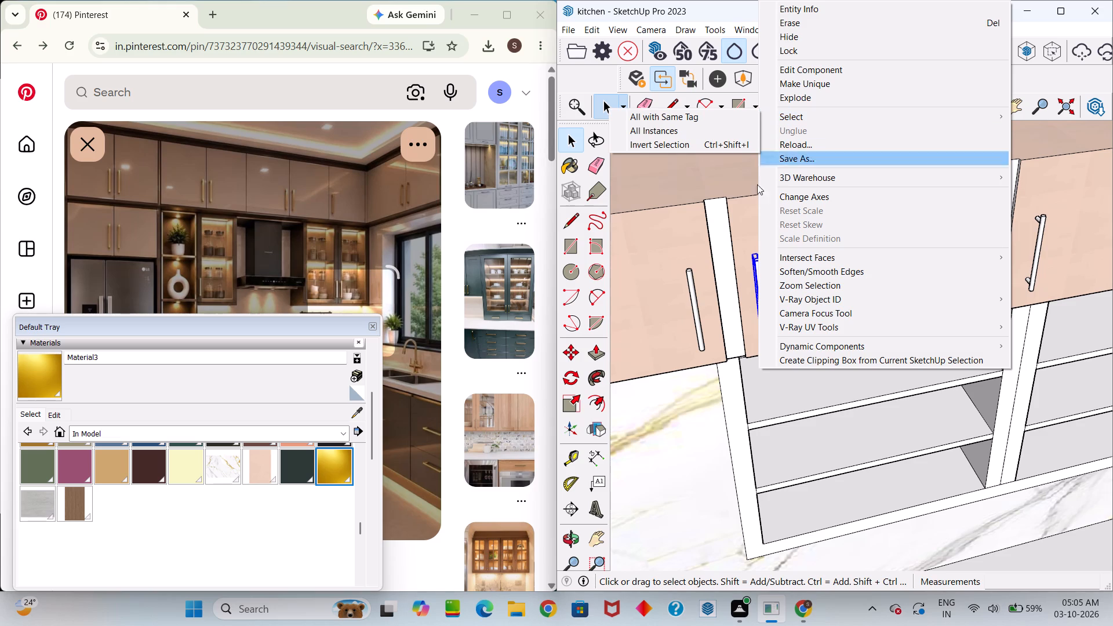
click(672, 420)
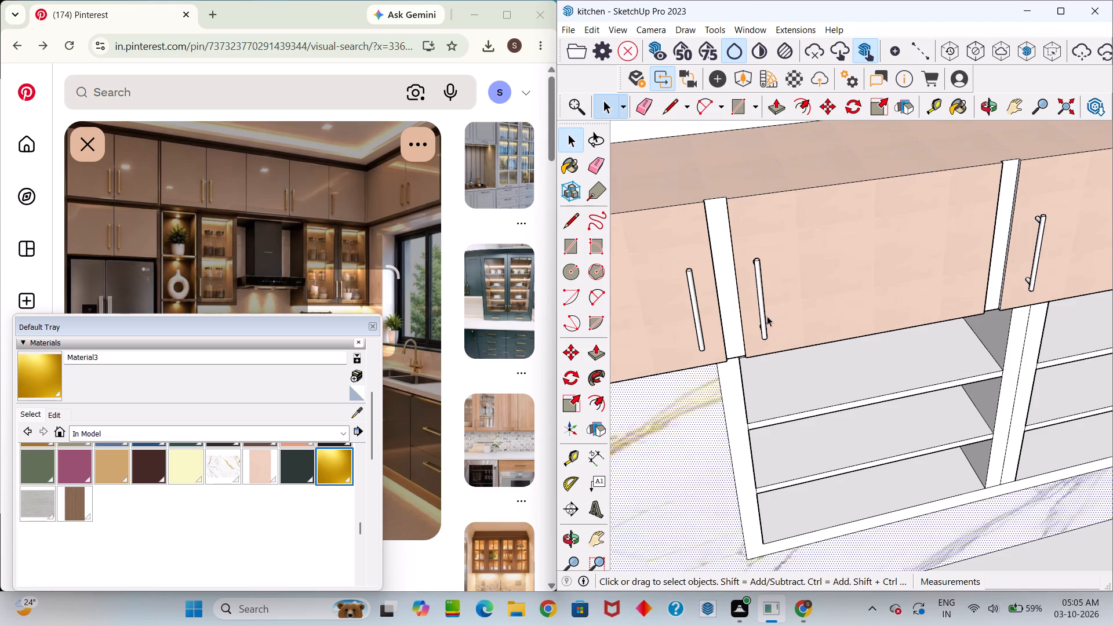
Try to paint the handle of the pale pink upper door above the open shelves near the corner, including its end face, with gold Material3.
click(764, 314)
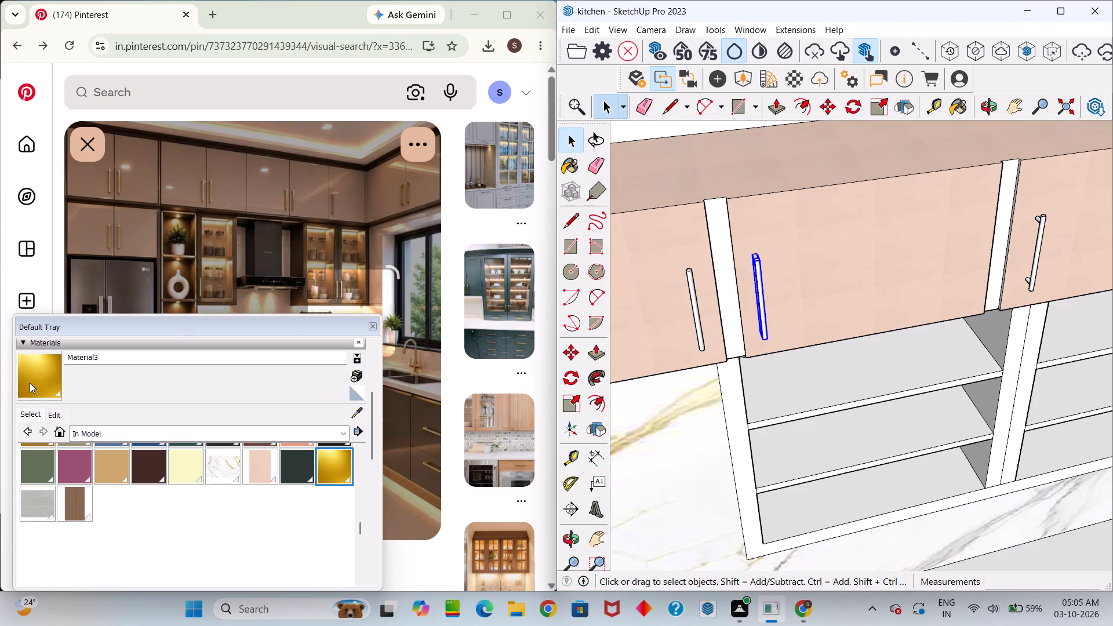
click(30, 383)
scroll(642, 292, up, 11)
scroll(770, 290, up, 3)
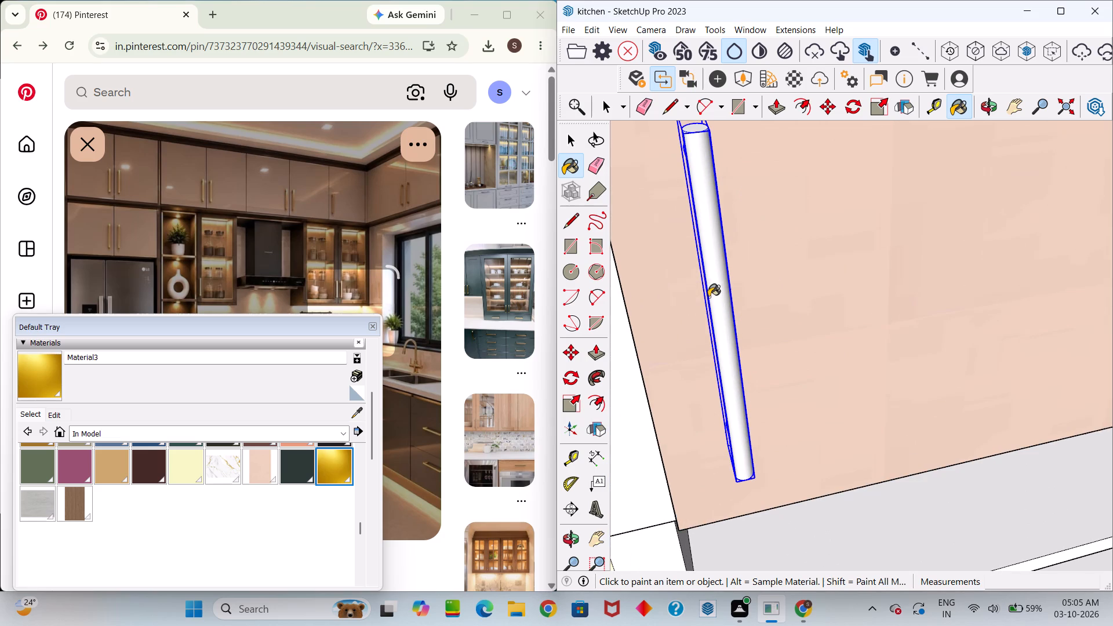
triple_click(719, 293)
click(719, 293)
middle_drag(719, 294, 708, 470)
scroll(720, 298, down, 1)
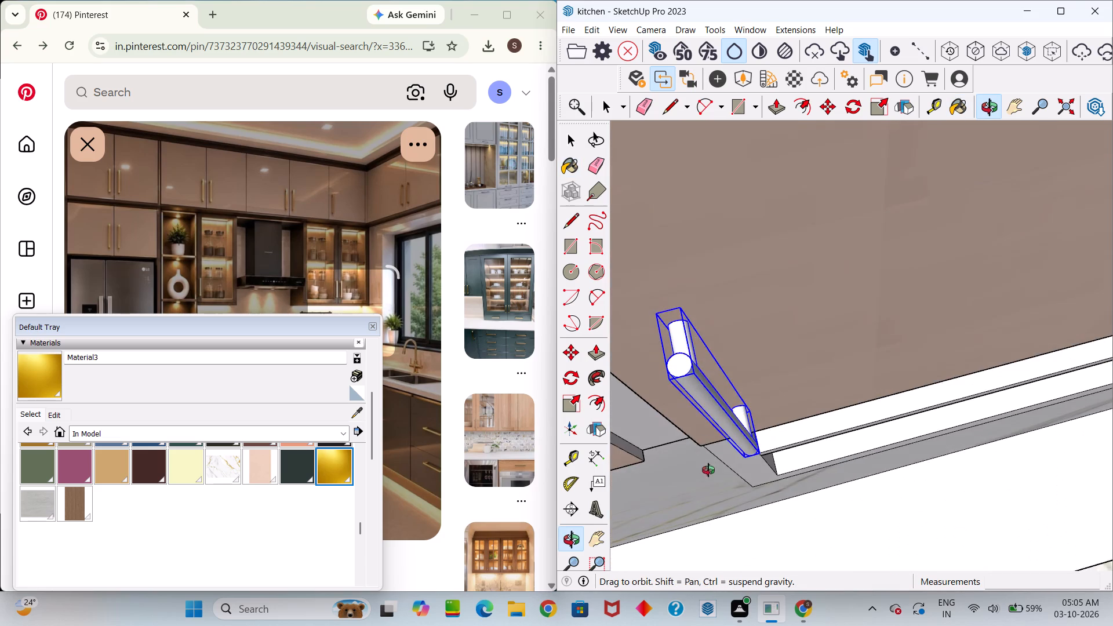
middle_drag(708, 470, 705, 465)
scroll(695, 370, up, 5)
triple_click(677, 363)
double_click(677, 363)
scroll(679, 363, down, 2)
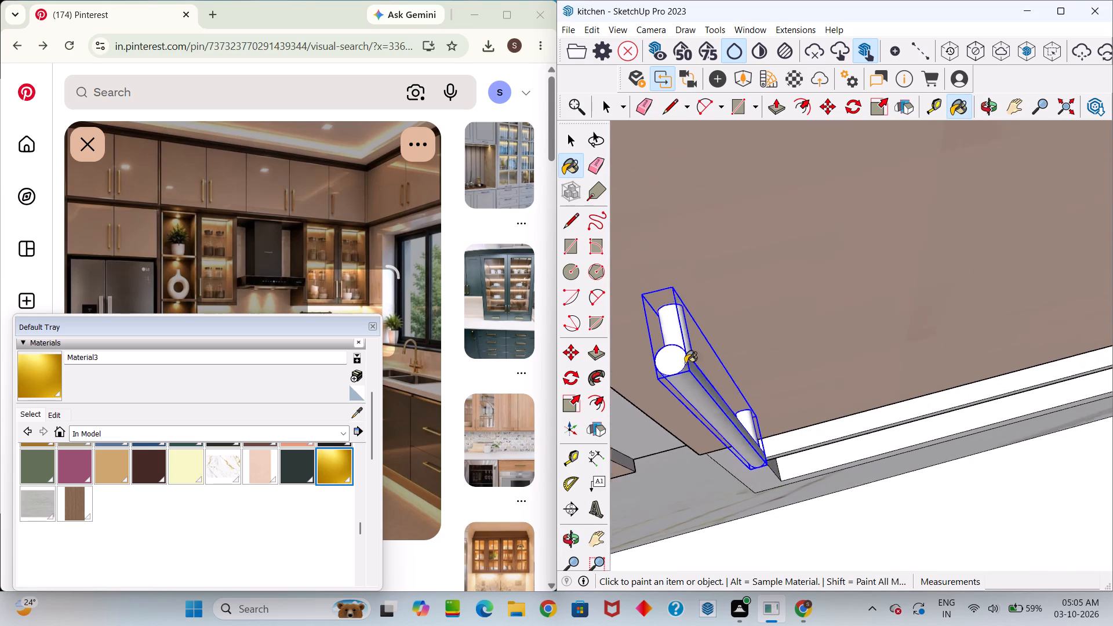
Examine the whole kitchen from several angles, checking the cabinets, handles, shelves and walls for surfaces still to be textured.
scroll(685, 363, down, 20)
scroll(685, 363, down, 20)
scroll(685, 363, down, 7)
middle_drag(765, 369, 853, 288)
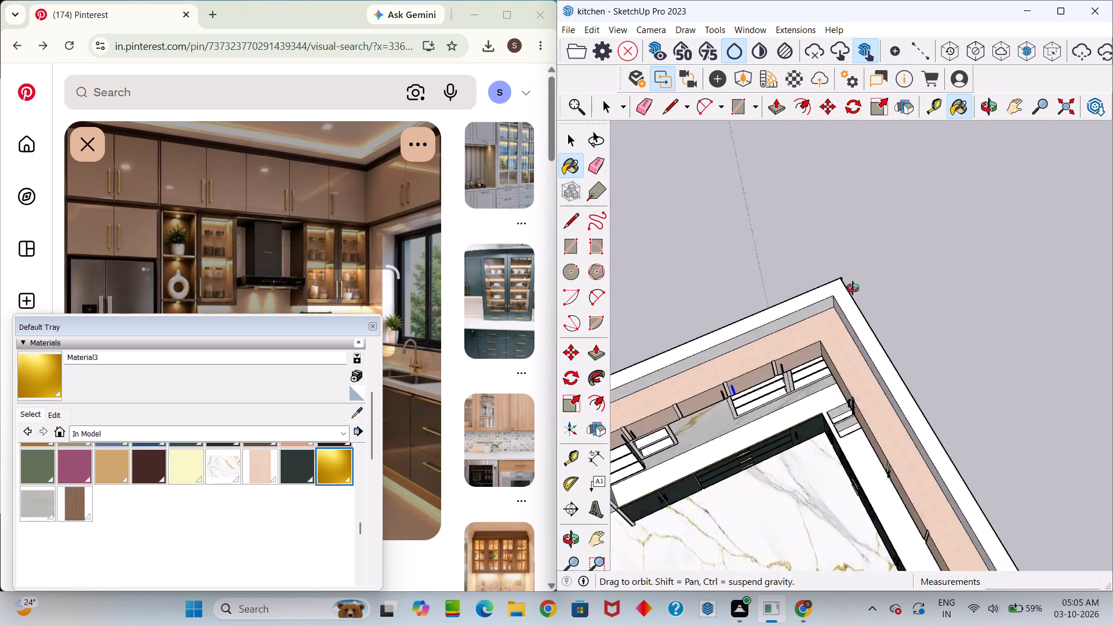
middle_drag(853, 288, 888, 248)
scroll(853, 321, down, 8)
scroll(832, 427, up, 7)
middle_drag(841, 431, 851, 414)
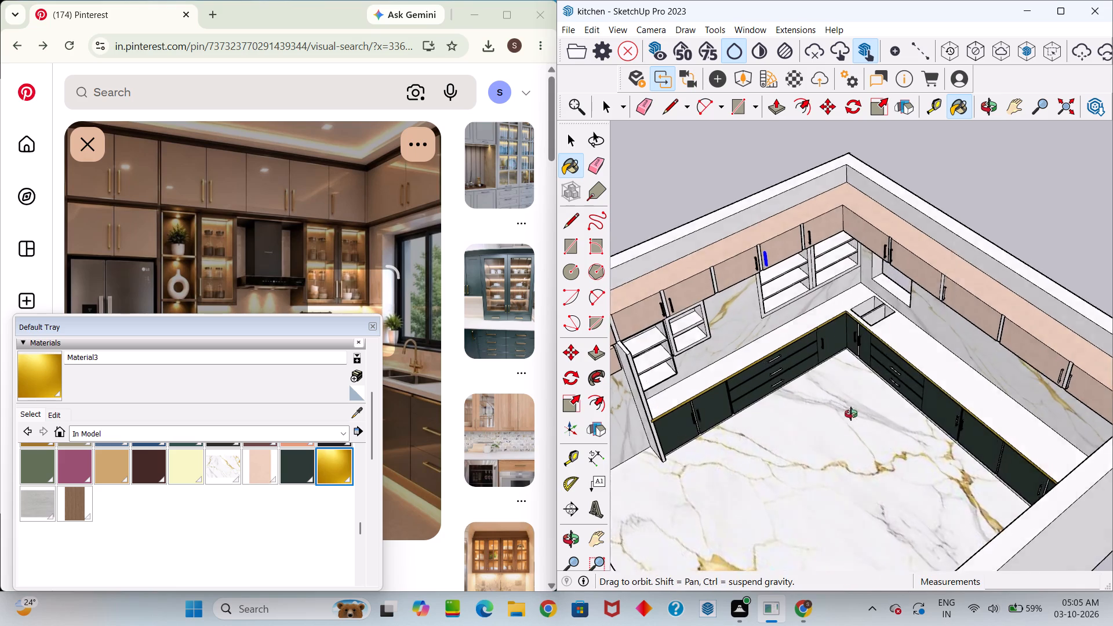
middle_drag(851, 414, 954, 361)
middle_drag(895, 467, 892, 460)
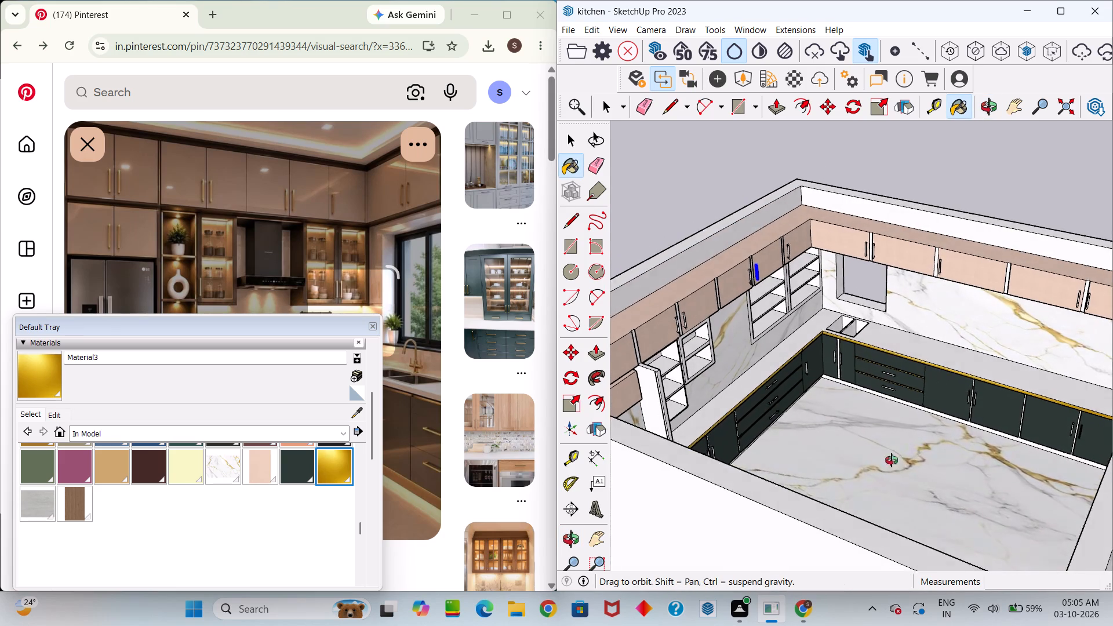
middle_drag(892, 460, 854, 381)
drag(890, 458, 854, 381)
middle_drag(871, 367, 674, 432)
scroll(873, 383, down, 1)
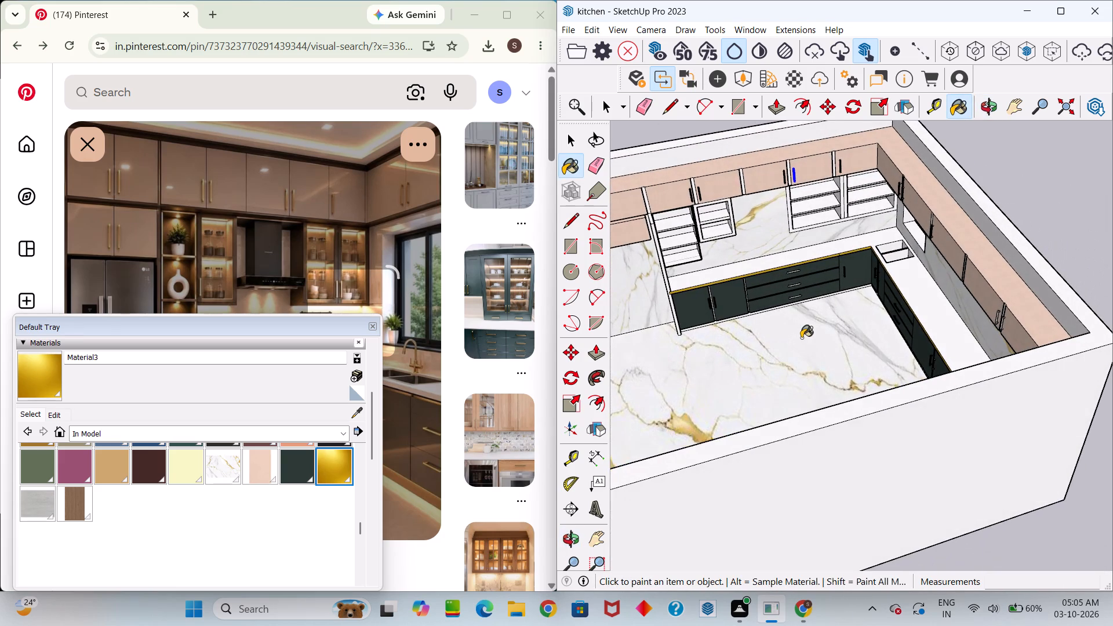
middle_drag(801, 338, 1024, 361)
drag(812, 336, 1024, 360)
middle_drag(1013, 343, 783, 363)
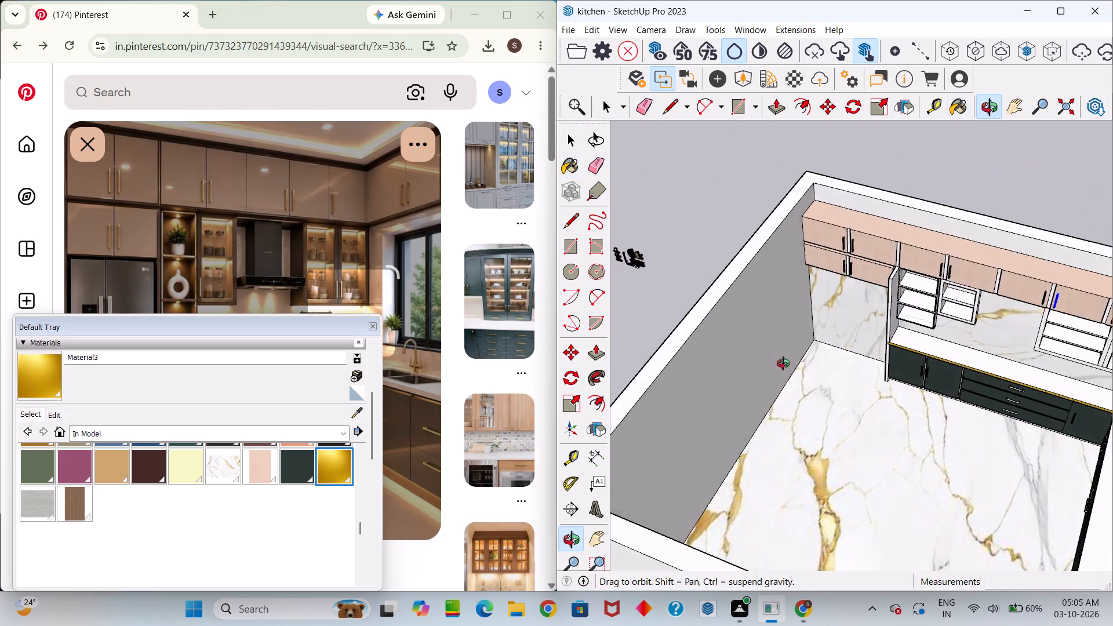
middle_drag(783, 363, 781, 364)
scroll(781, 364, down, 7)
middle_drag(810, 413, 837, 483)
scroll(830, 482, down, 5)
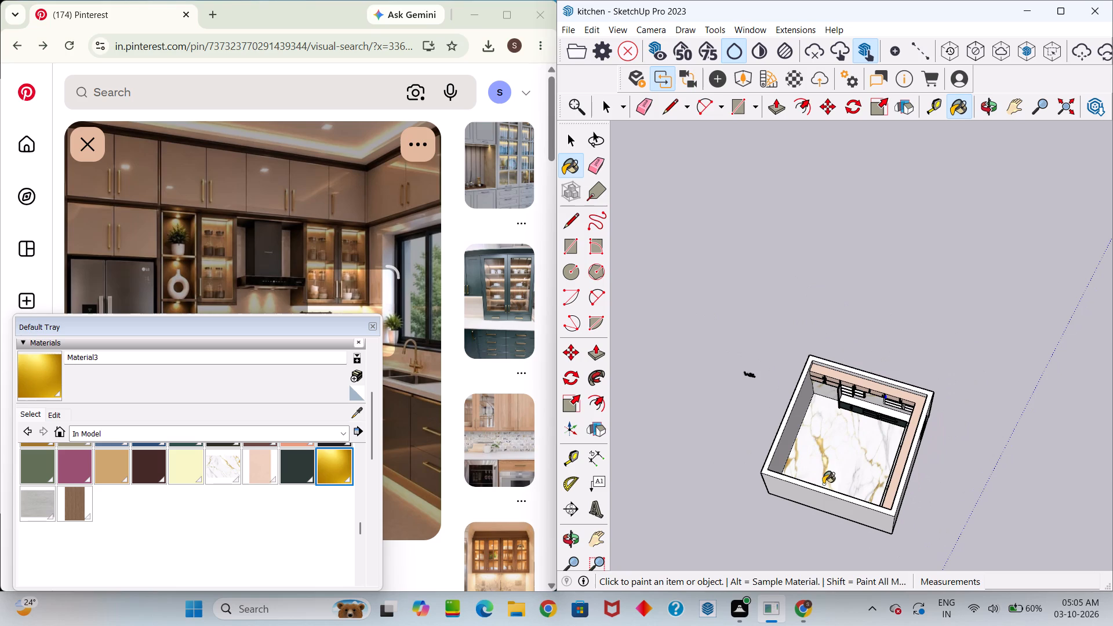
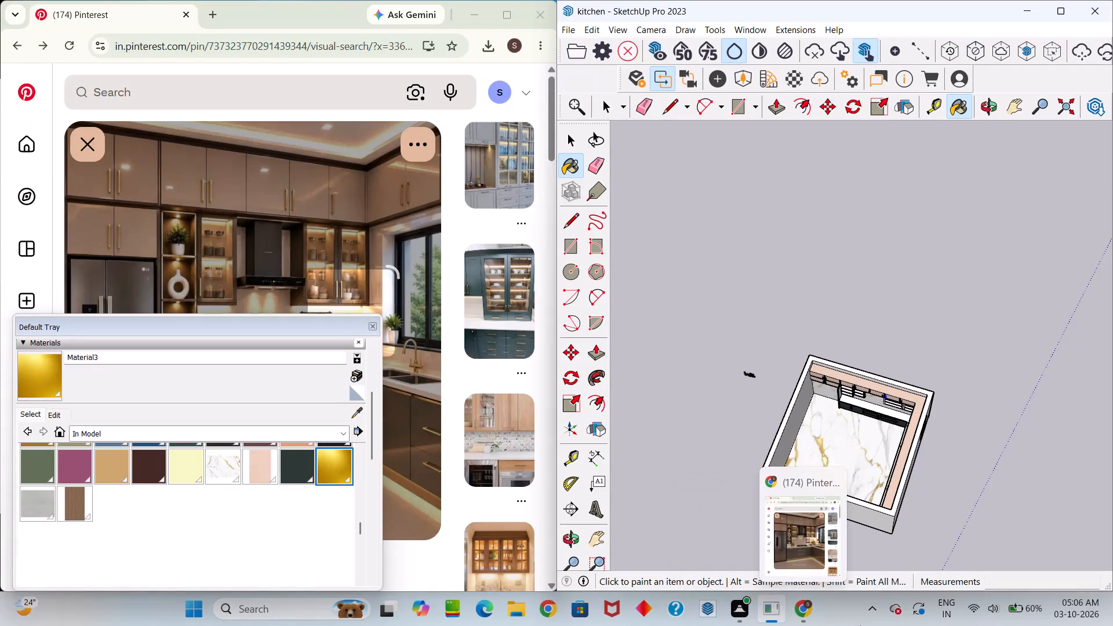
Examine the kitchen's wall cabinets, open shelves and base units from several angles for surfaces still to be finished.
scroll(860, 625, up, 3)
scroll(982, 625, up, 5)
scroll(1112, 617, up, 3)
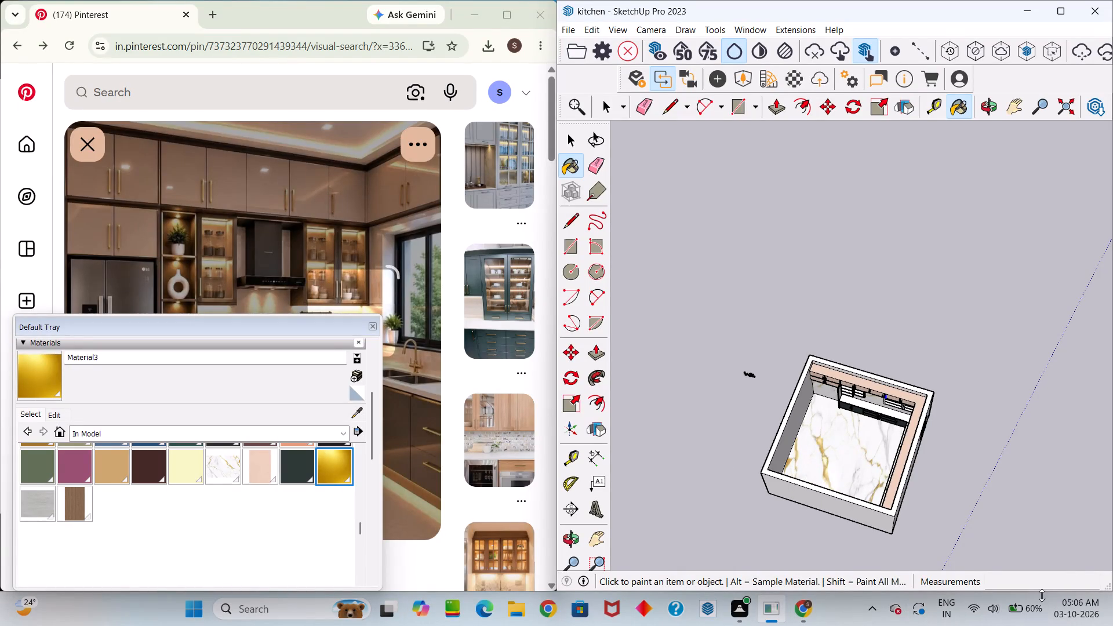
scroll(984, 609, up, 3)
scroll(843, 418, up, 18)
middle_drag(890, 414, 1112, 403)
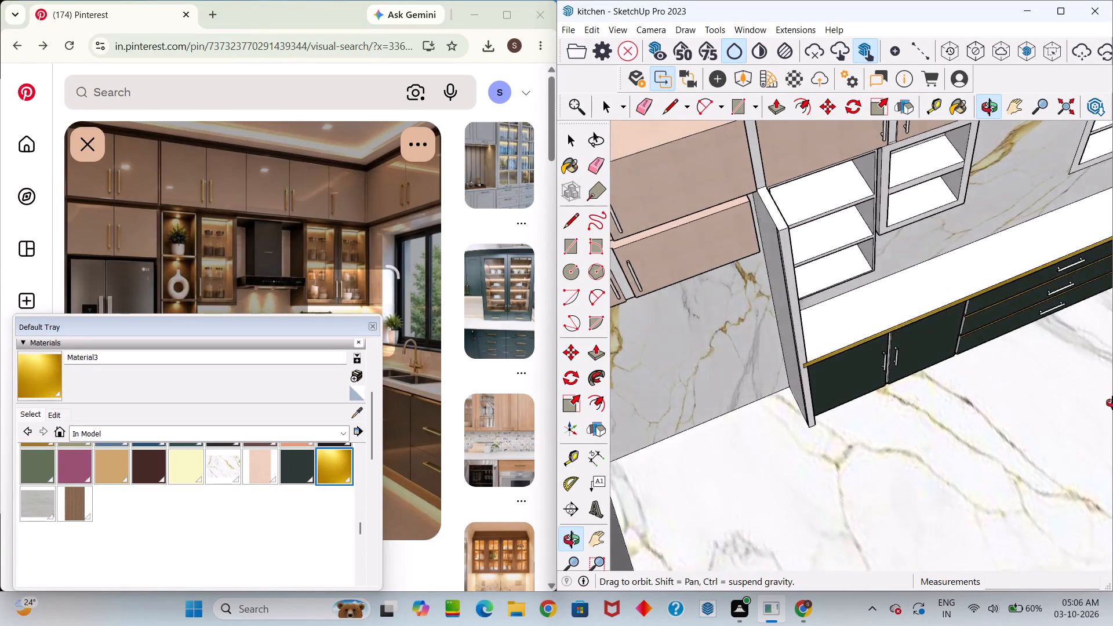
middle_drag(1112, 403, 1106, 341)
scroll(946, 383, down, 6)
middle_drag(847, 362, 788, 277)
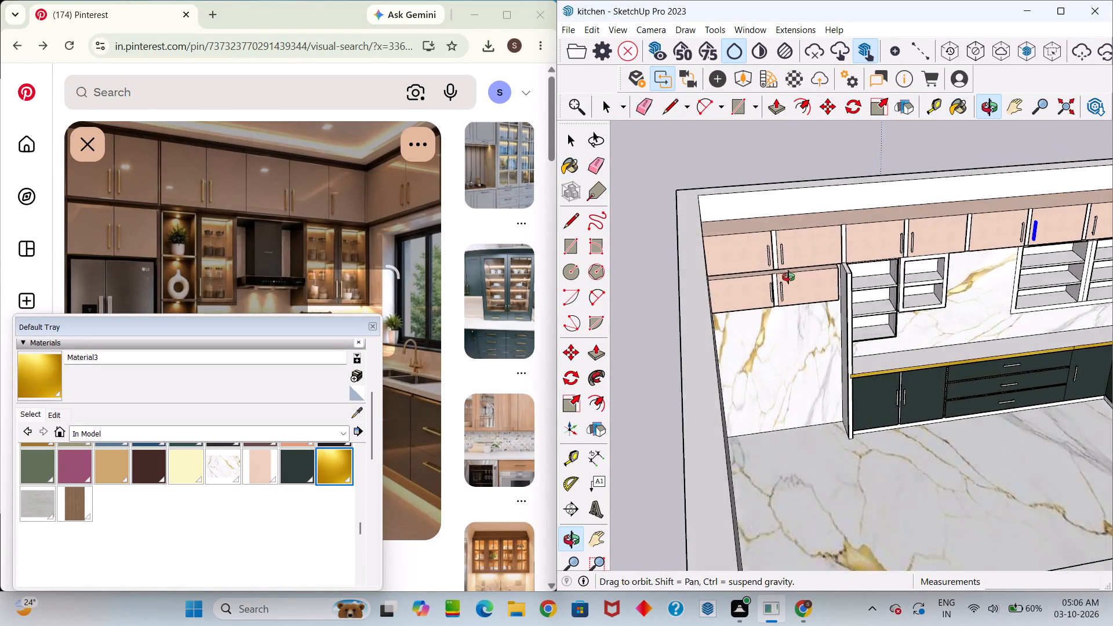
middle_drag(788, 277, 777, 305)
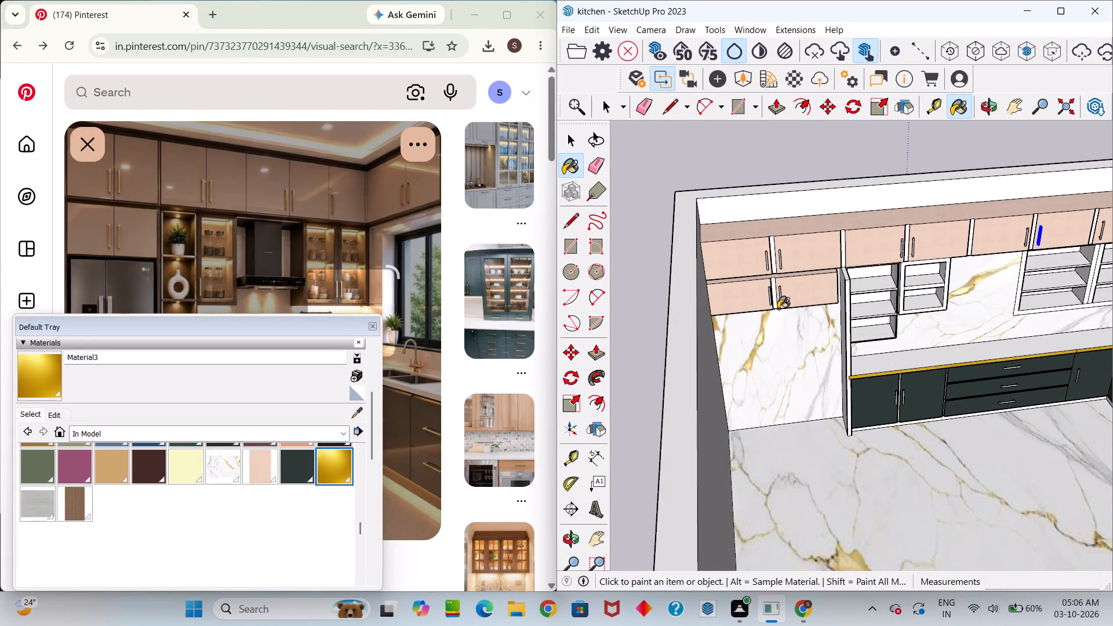
drag(785, 303, 794, 418)
middle_drag(785, 303, 794, 418)
scroll(785, 303, down, 1)
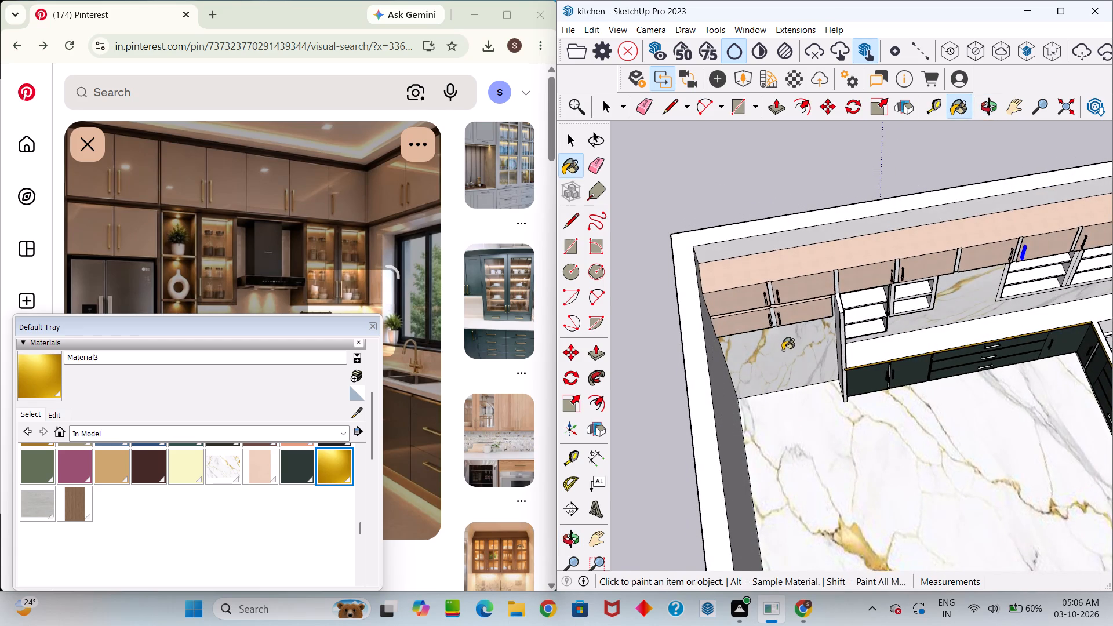
middle_drag(783, 351, 791, 372)
middle_drag(765, 353, 769, 416)
drag(751, 369, 769, 416)
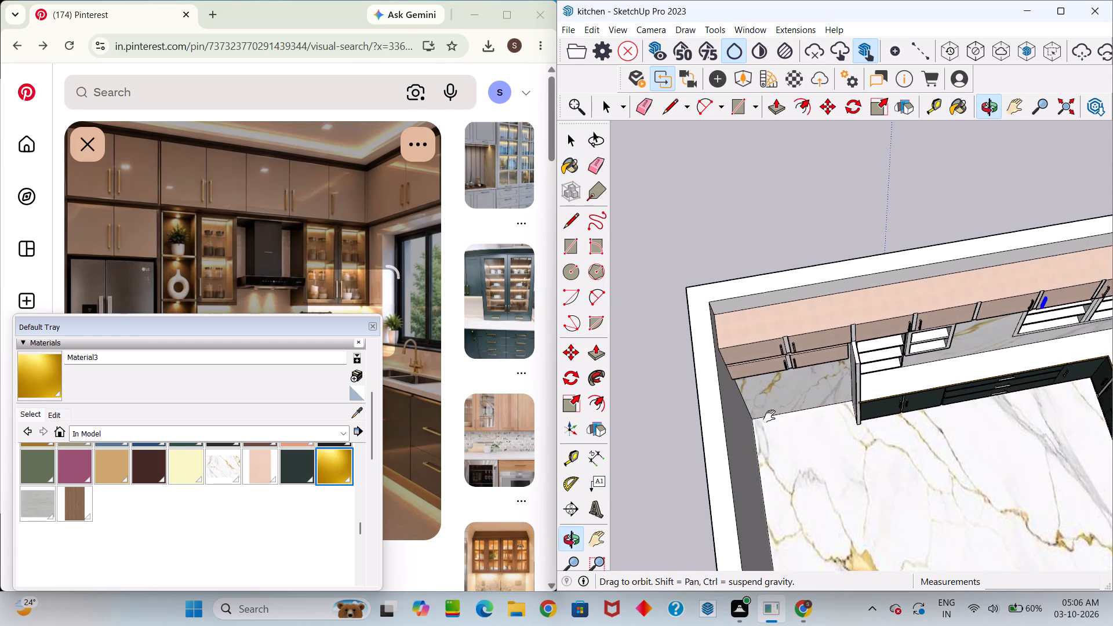
middle_drag(769, 416, 795, 490)
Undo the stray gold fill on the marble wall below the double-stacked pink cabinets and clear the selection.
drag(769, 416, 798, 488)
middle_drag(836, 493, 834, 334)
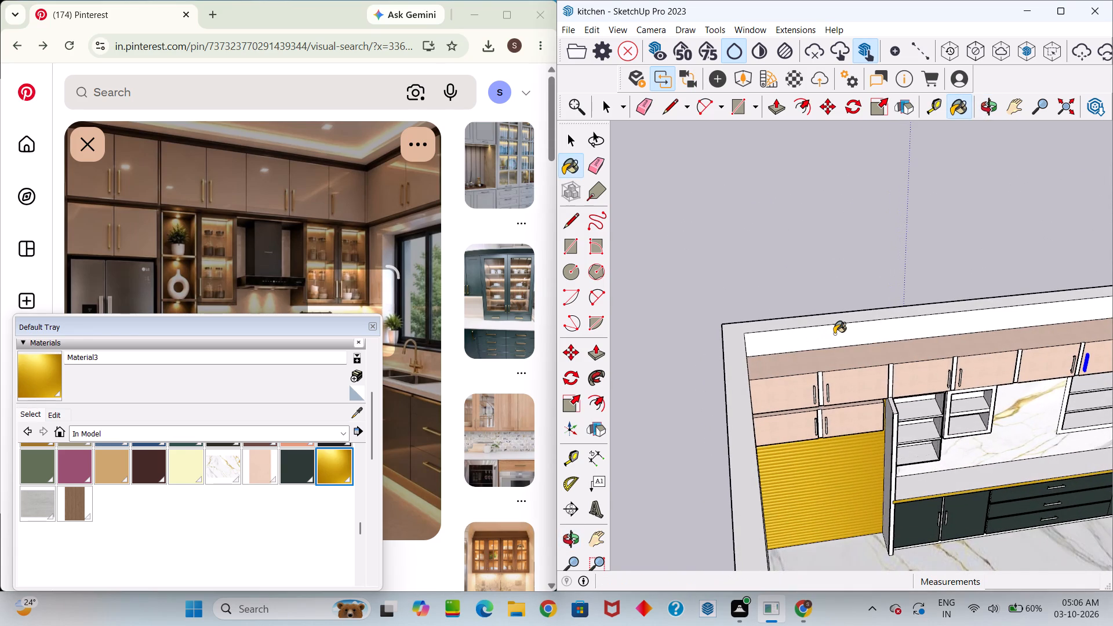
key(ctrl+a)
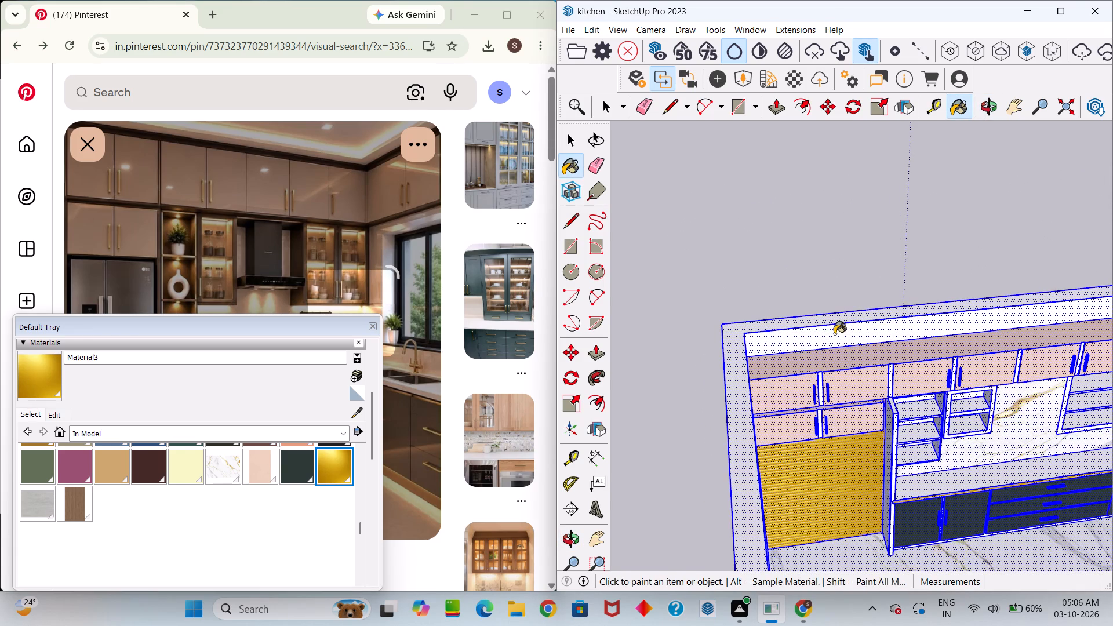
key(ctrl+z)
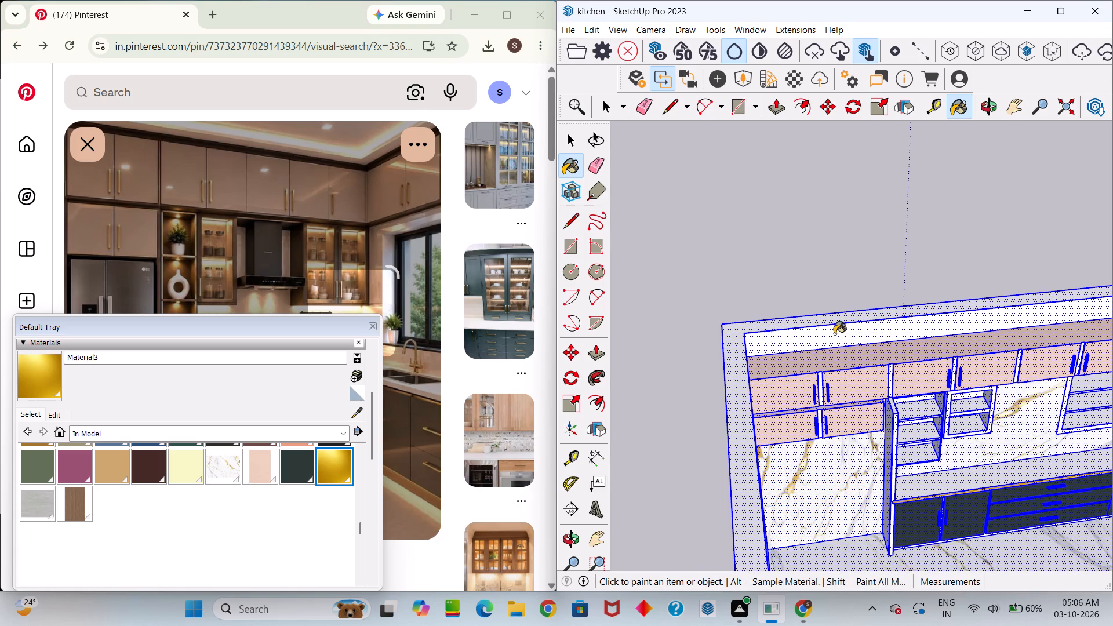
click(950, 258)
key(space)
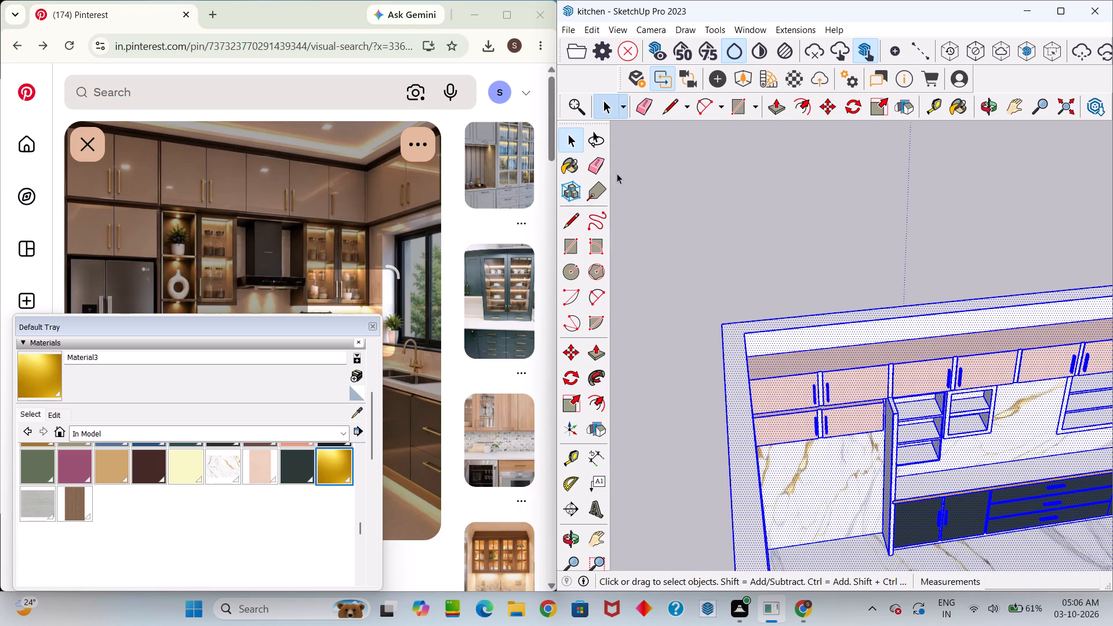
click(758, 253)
Copy the floor-level edge of the white plinth under the sink-side base cabinets 1" upward.
scroll(831, 347, down, 10)
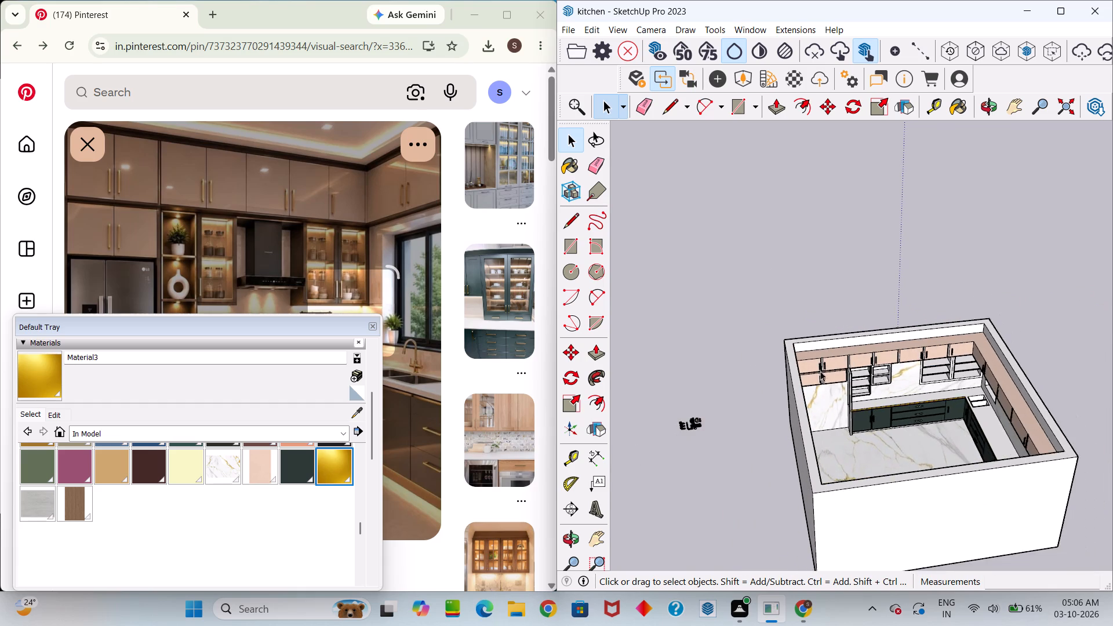
middle_drag(834, 383, 845, 476)
scroll(835, 383, down, 1)
middle_drag(866, 472, 889, 472)
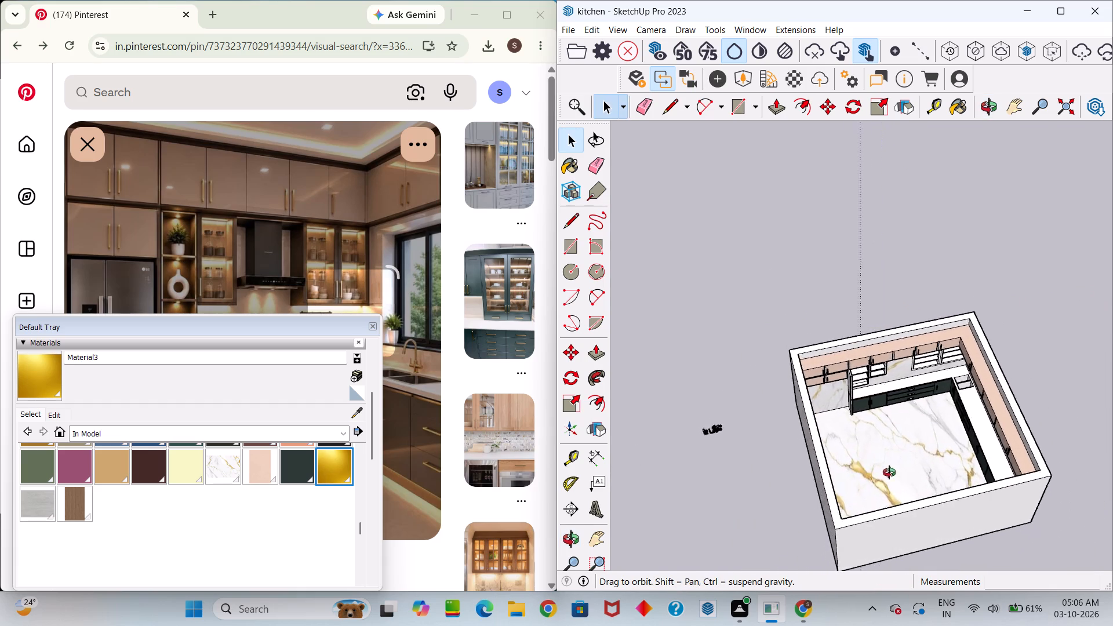
middle_drag(889, 472, 1031, 377)
scroll(990, 381, up, 13)
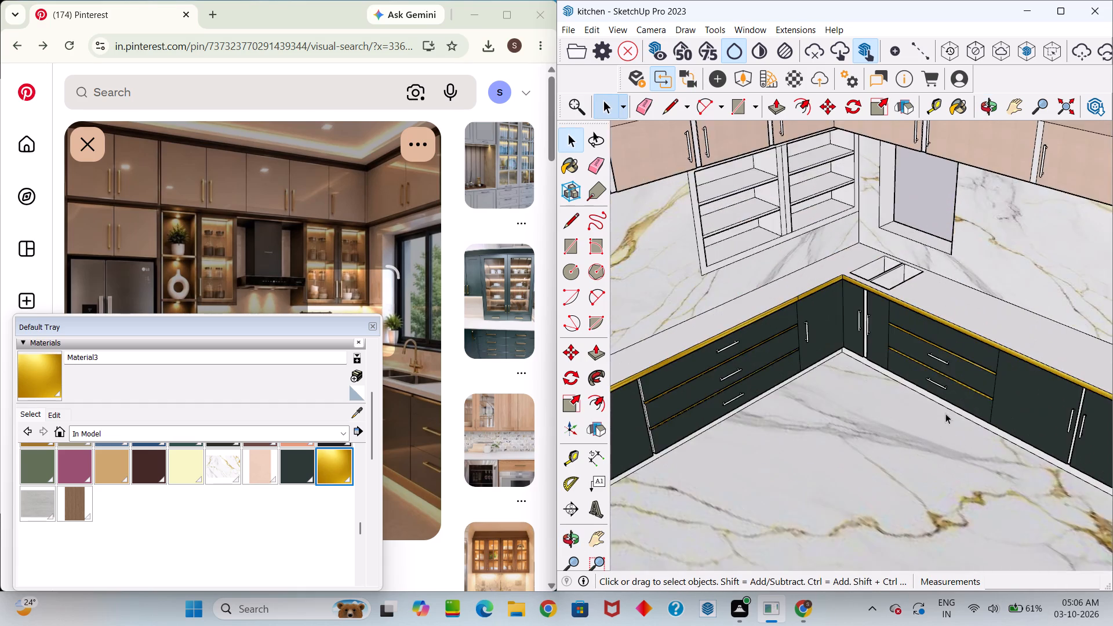
scroll(945, 413, up, 7)
middle_drag(974, 430, 991, 318)
scroll(988, 355, up, 5)
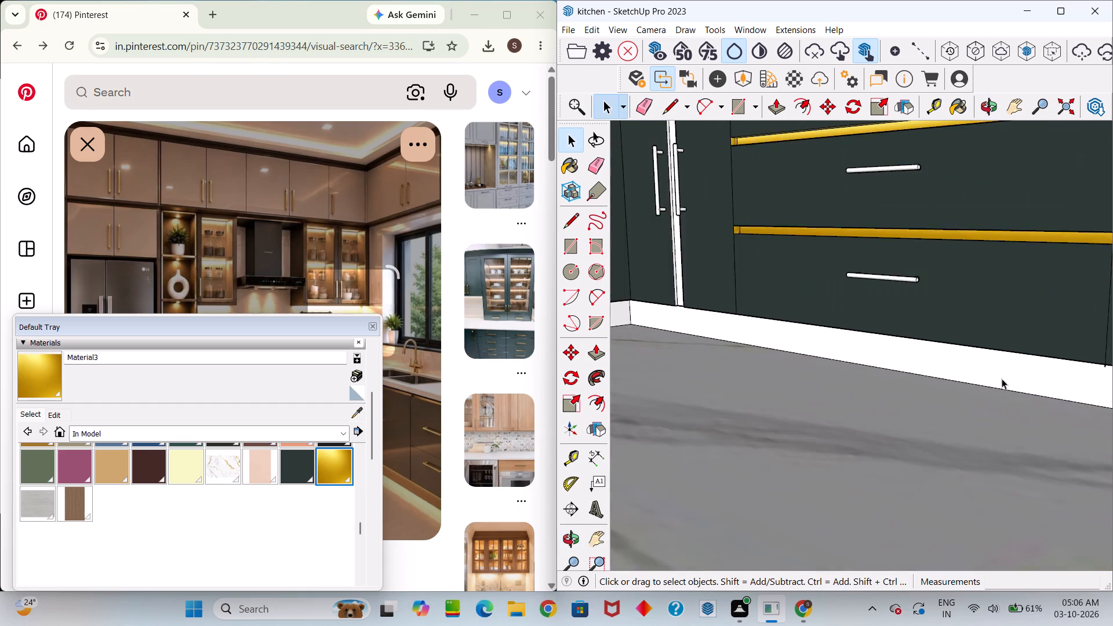
scroll(1002, 378, up, 5)
click(1000, 392)
scroll(1000, 395, down, 6)
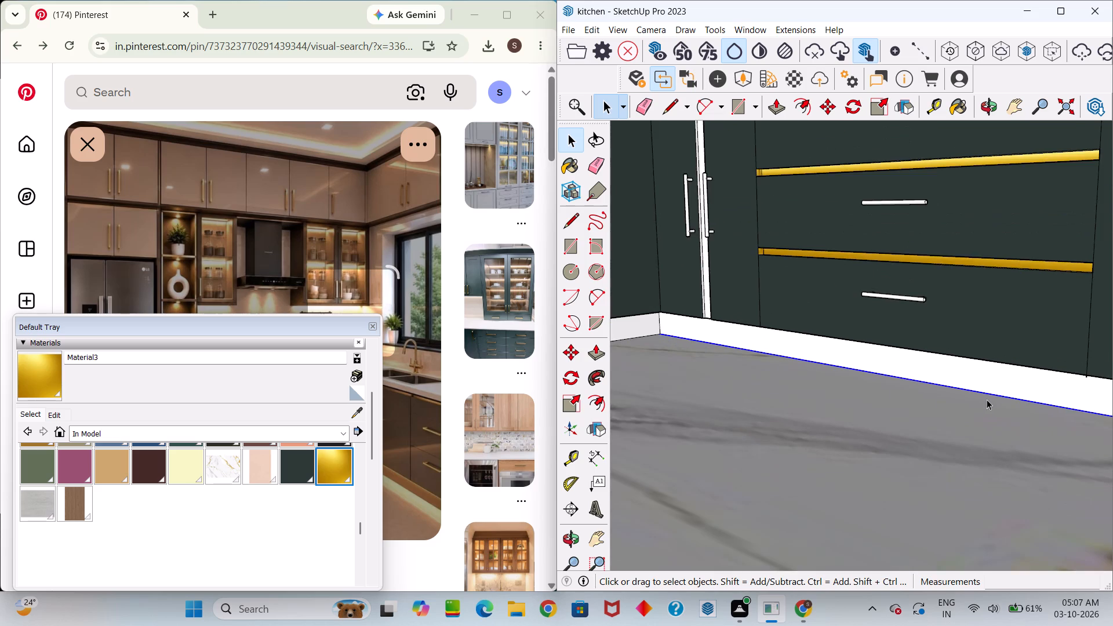
scroll(852, 383, down, 1)
scroll(679, 332, up, 4)
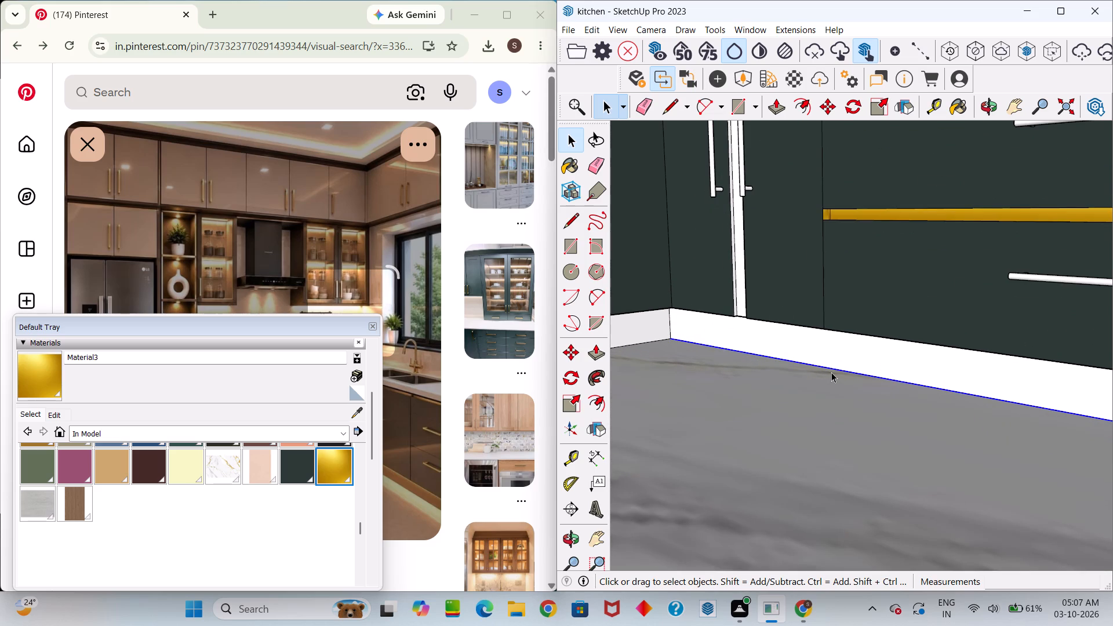
key(m)
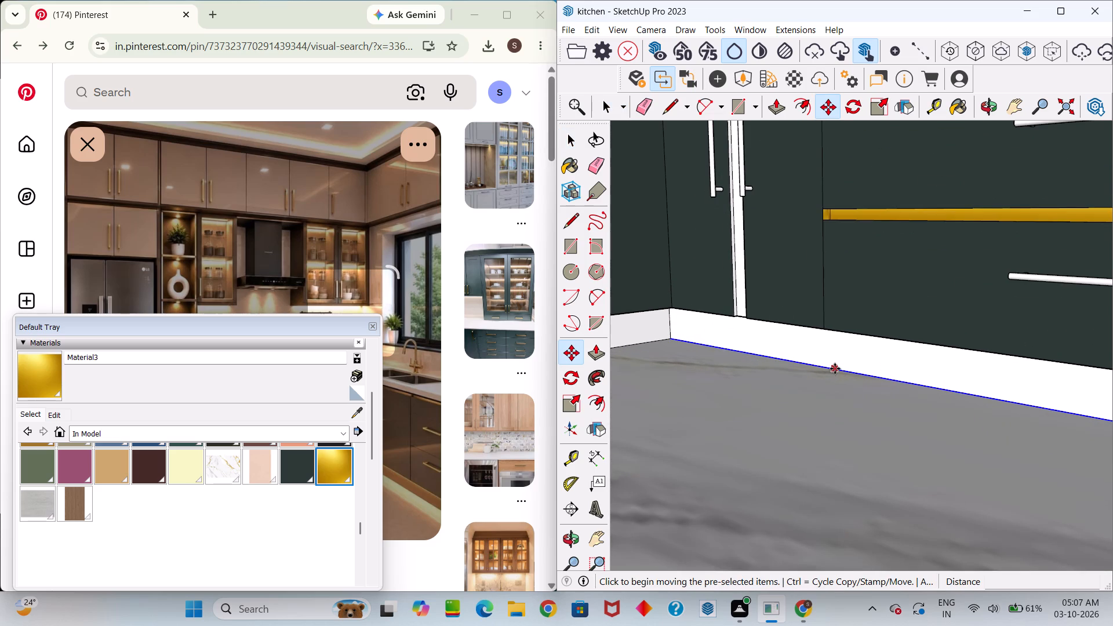
click(835, 368)
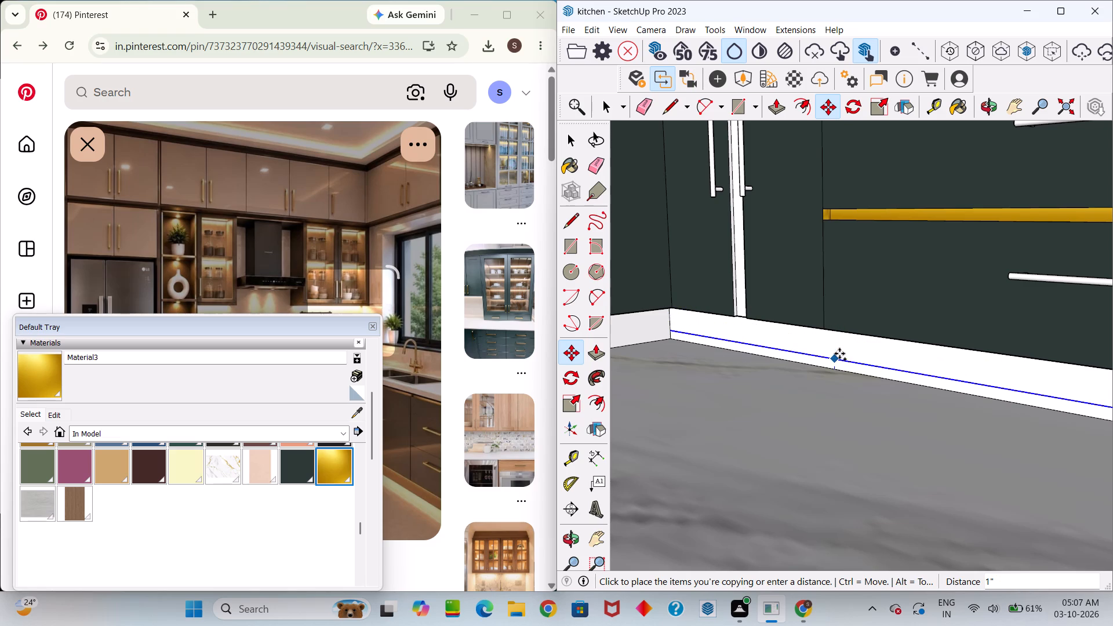
click(841, 352)
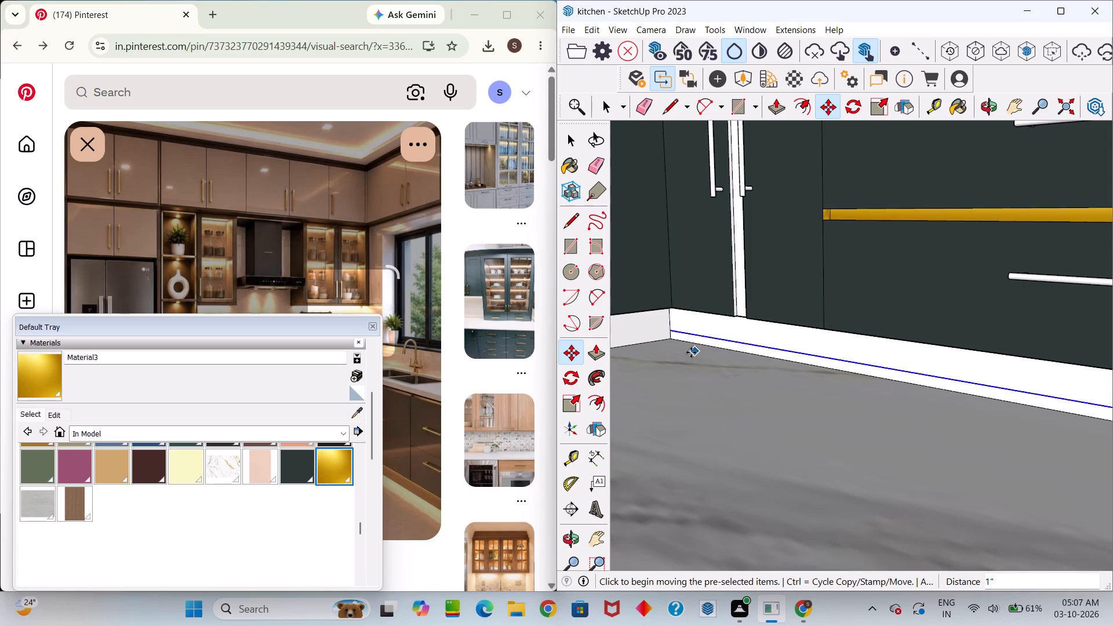
Copy the floor-level edge of the adjoining plinth, on the other side of the inner corner, 1" upward.
click(657, 339)
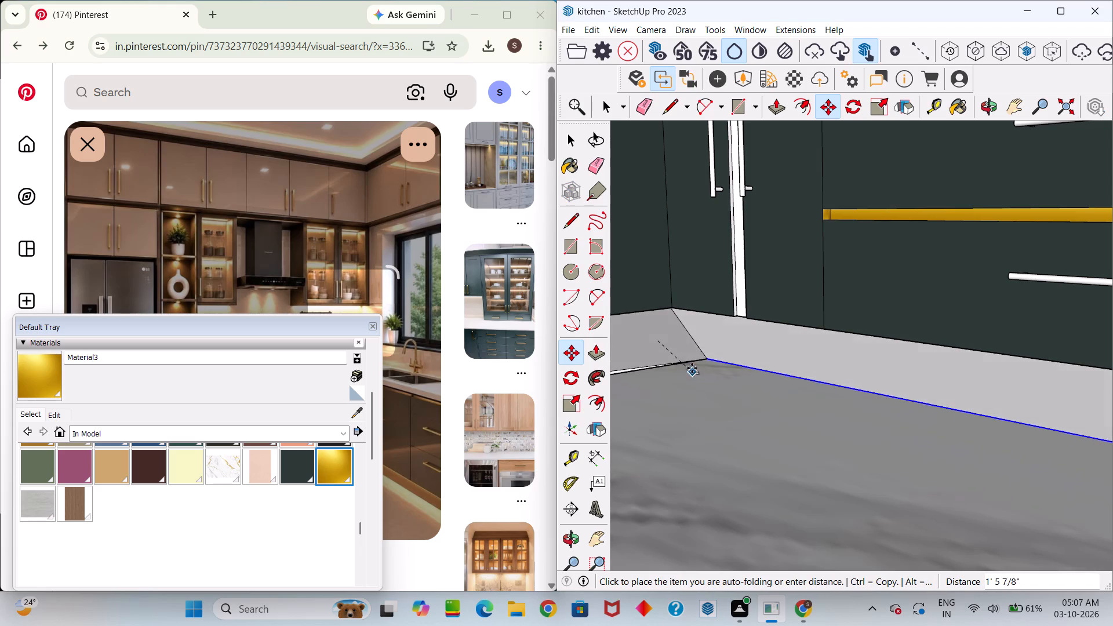
key(space)
click(646, 343)
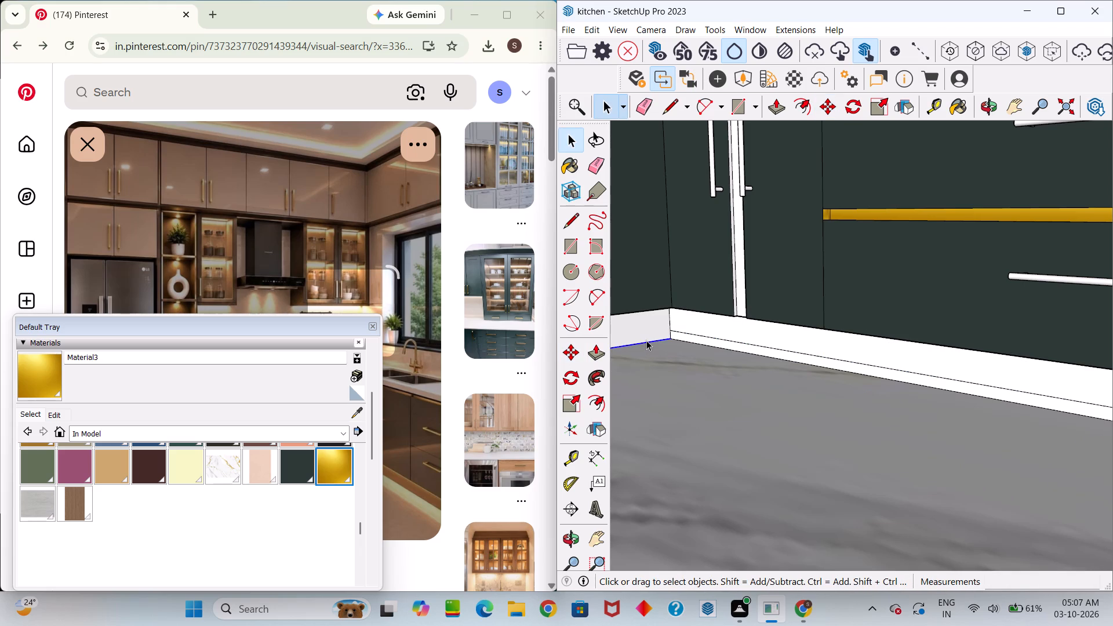
key(m)
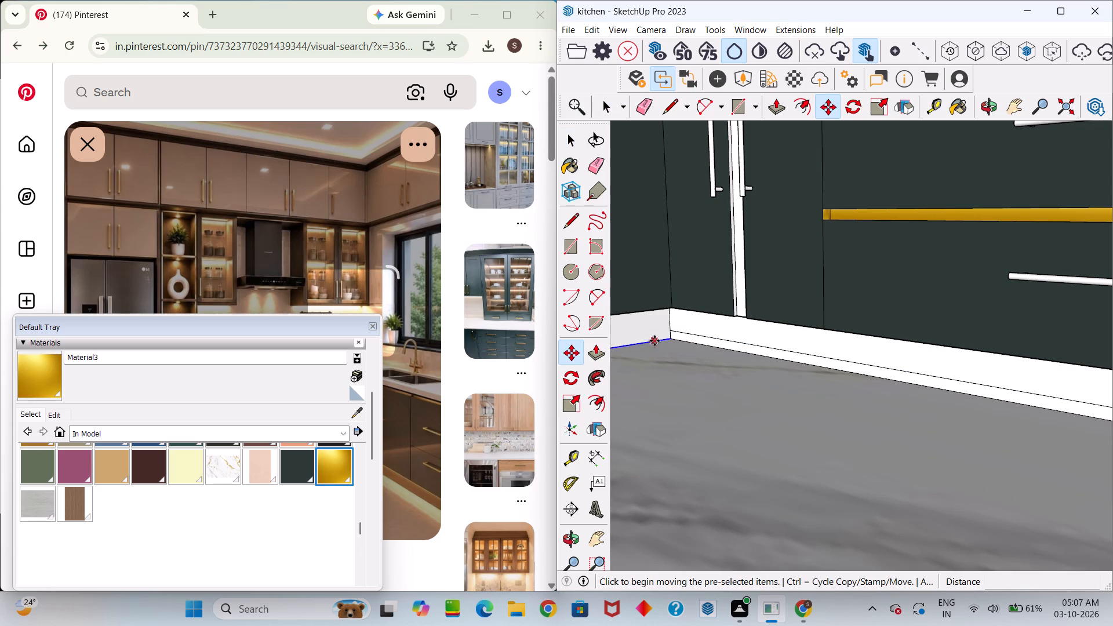
click(654, 341)
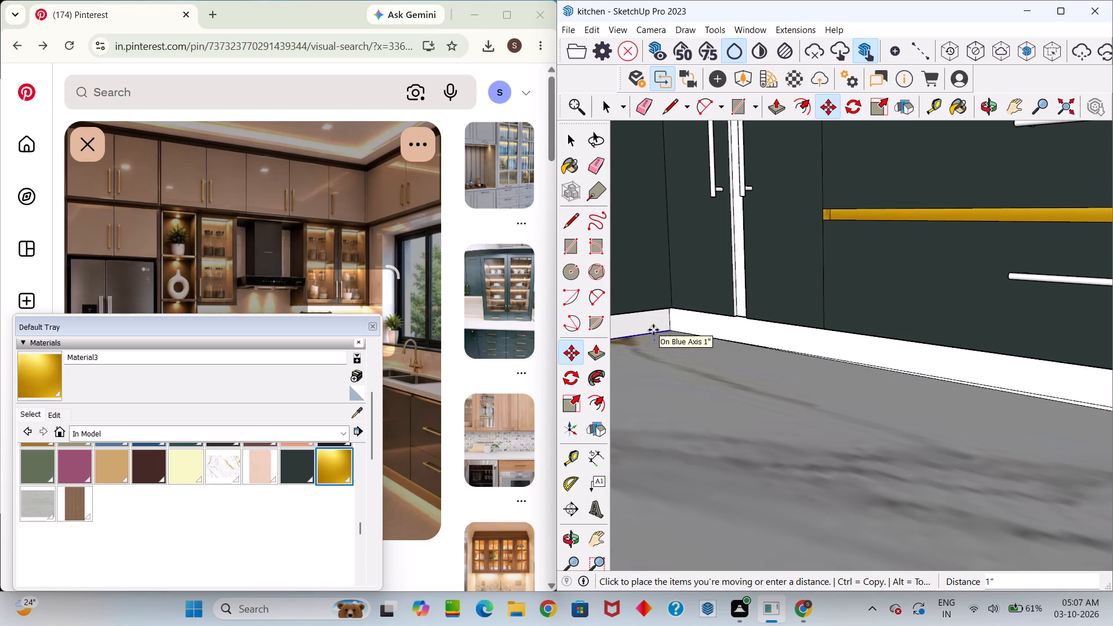
click(653, 330)
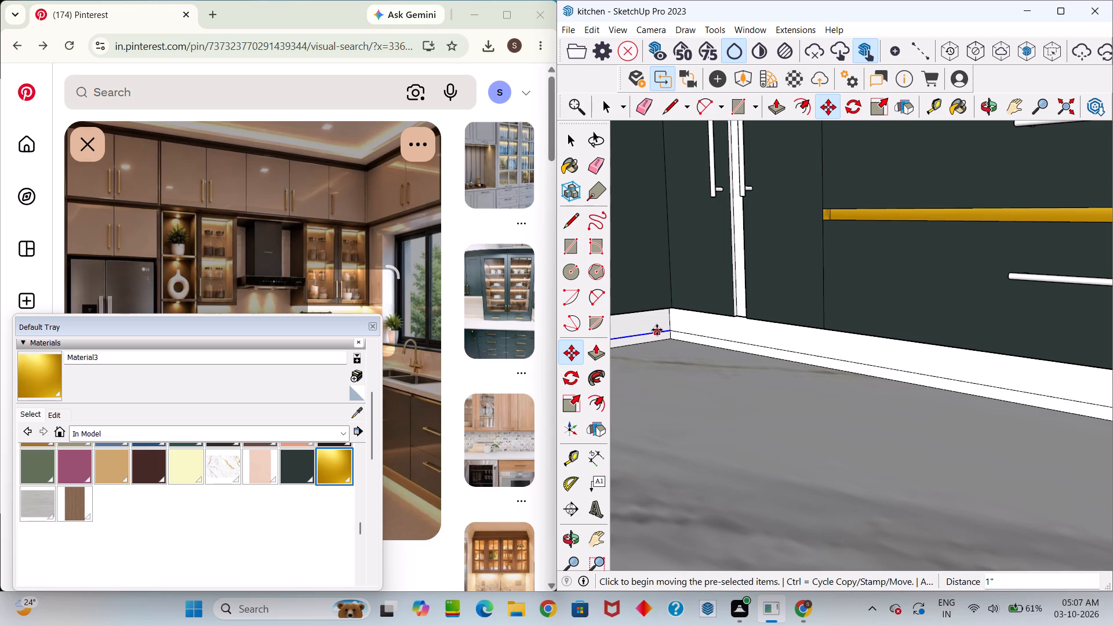
Examine both runs of base cabinets and their plinths around the room, including the far ends of the runs.
scroll(657, 330, down, 15)
scroll(660, 344, up, 12)
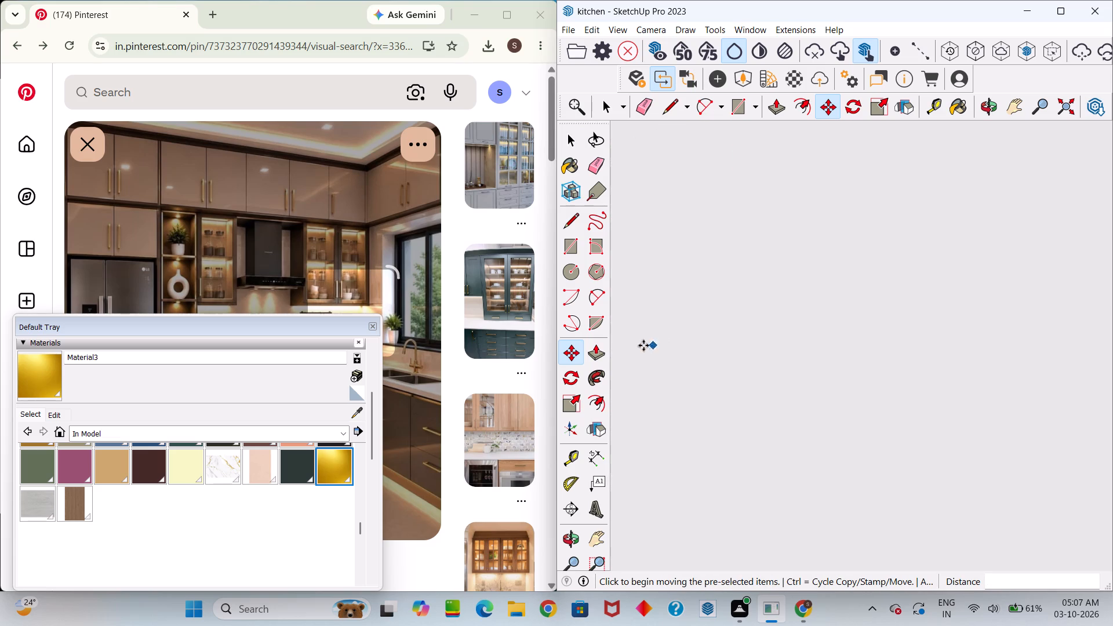
scroll(643, 345, up, 20)
scroll(643, 345, up, 11)
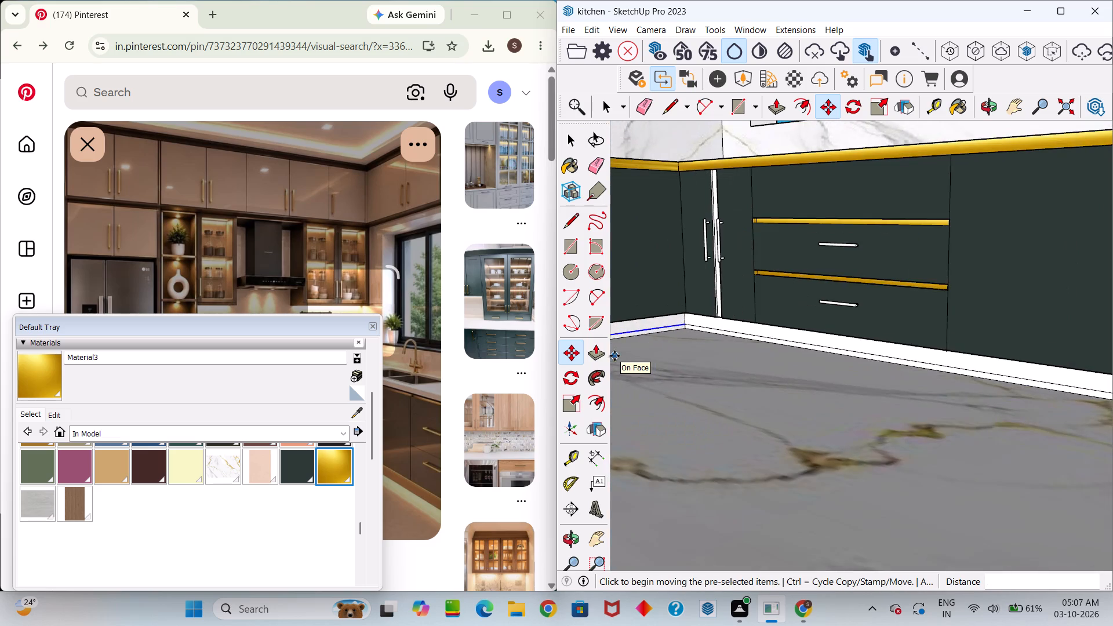
middle_drag(630, 363, 813, 512)
scroll(841, 448, down, 10)
middle_drag(927, 475, 953, 505)
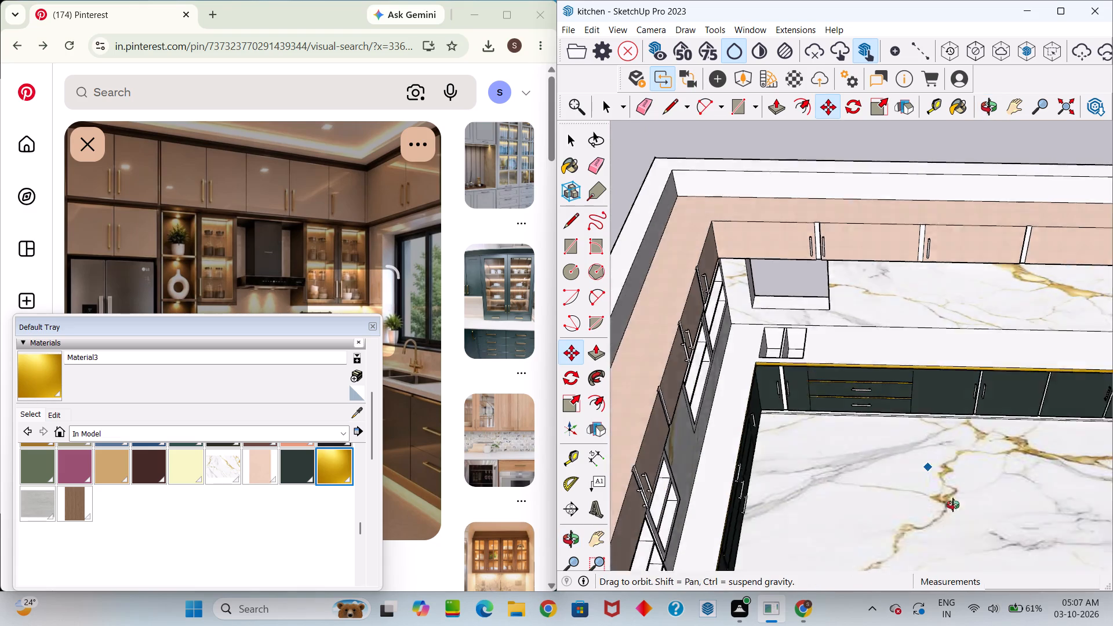
middle_drag(953, 505, 1070, 520)
middle_drag(1075, 474, 849, 388)
drag(1070, 459, 849, 388)
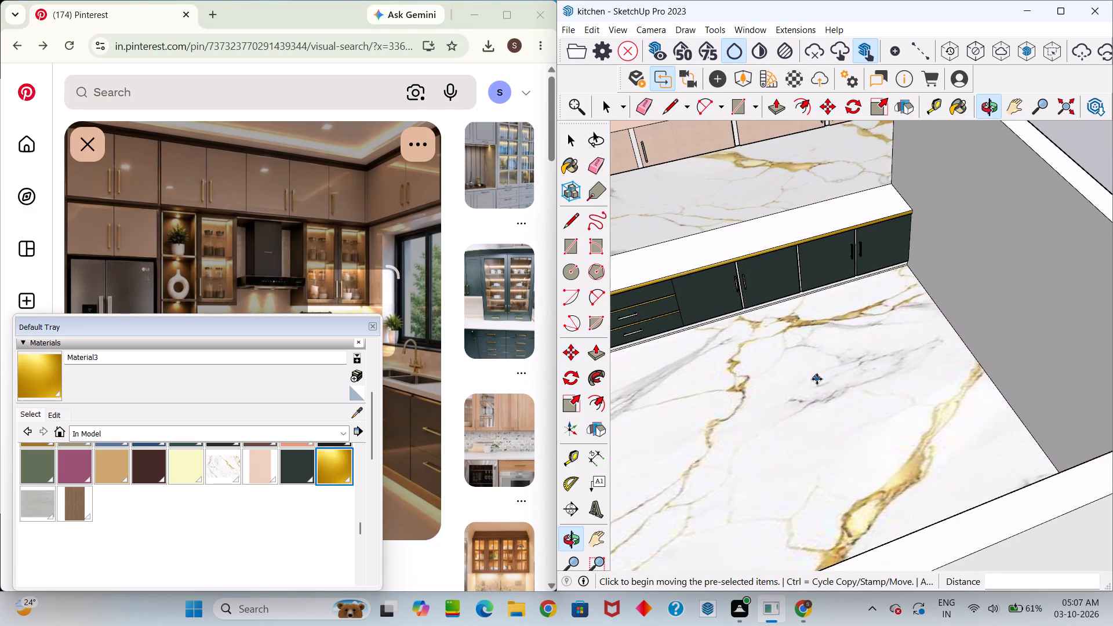
middle_drag(861, 384, 705, 460)
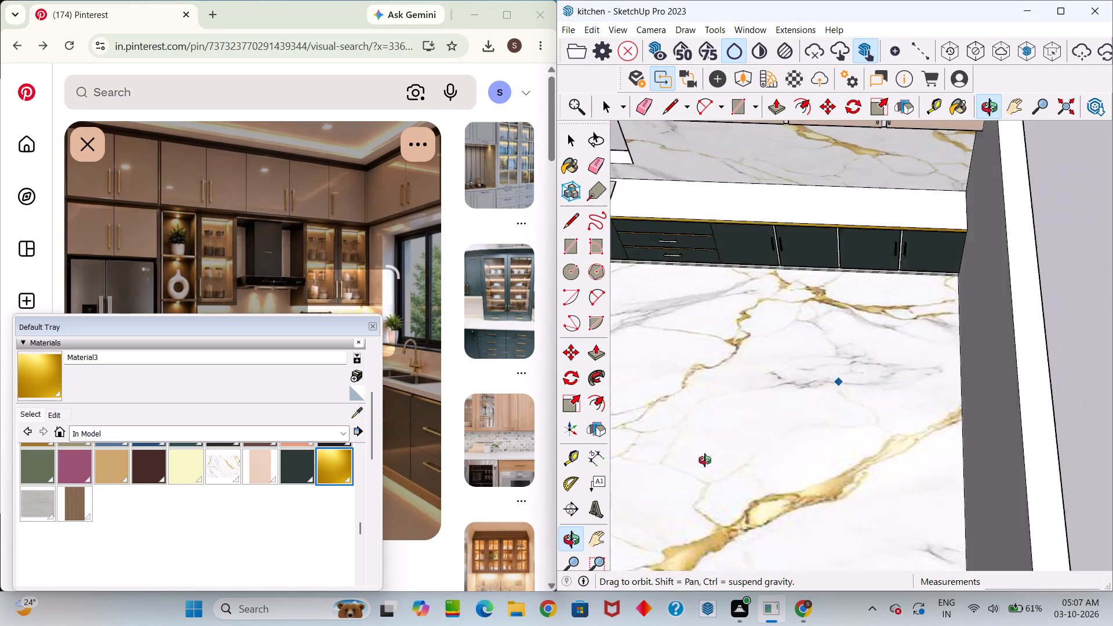
middle_drag(705, 460, 402, 485)
scroll(674, 301, up, 5)
middle_drag(749, 318, 788, 445)
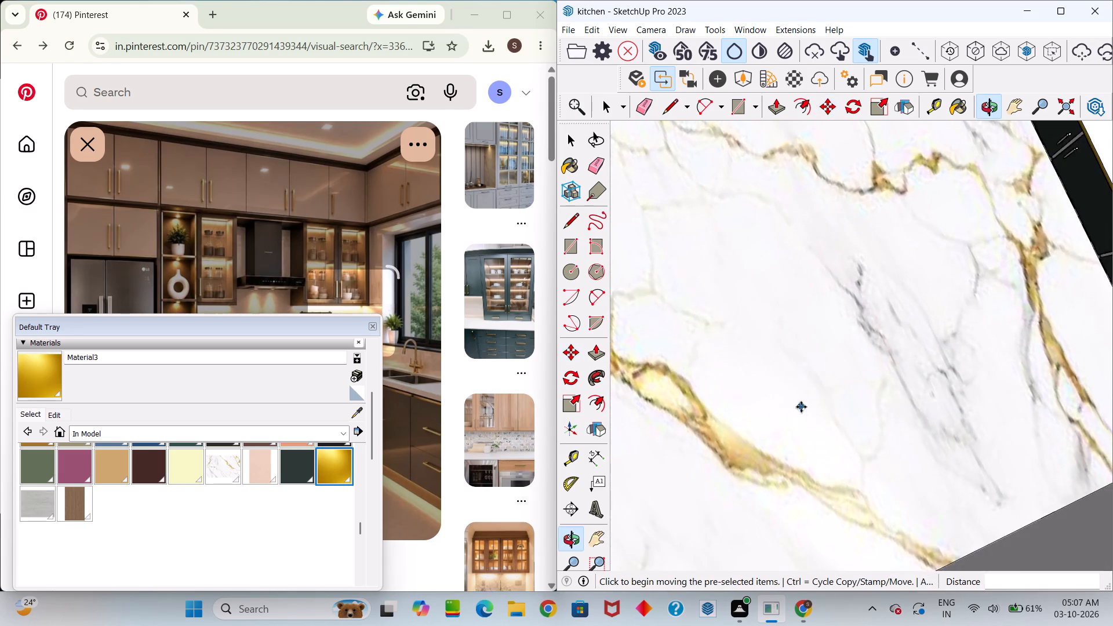
scroll(801, 407, down, 12)
key(space)
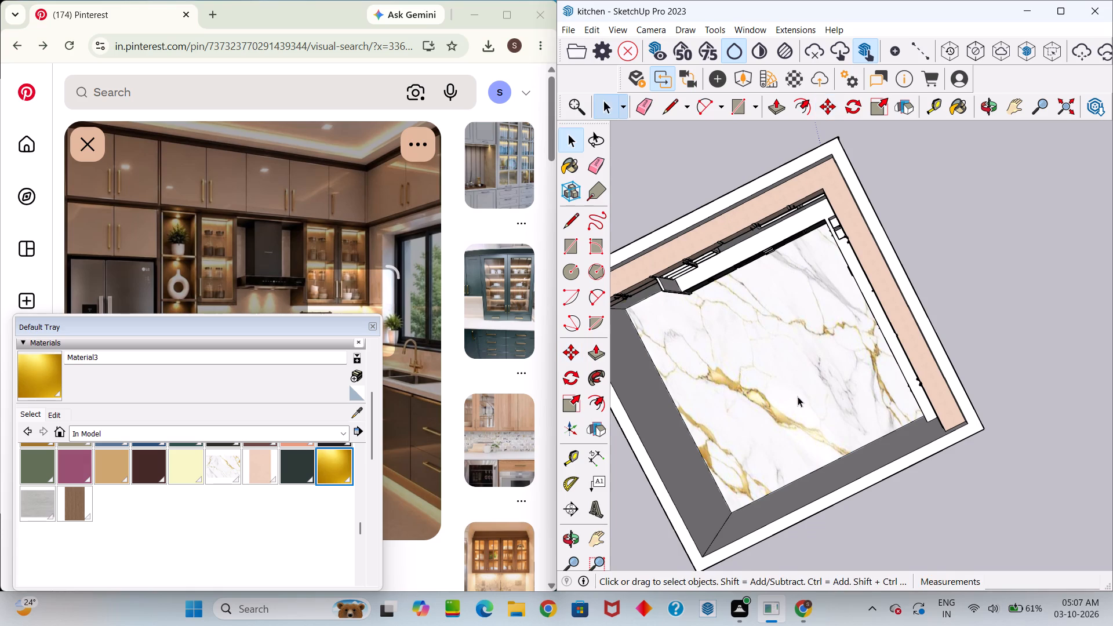
middle_drag(798, 396, 927, 547)
drag(806, 402, 927, 546)
Select the white plinth face beside the inner corner to check whether the copied edge divides it.
scroll(948, 475, up, 13)
middle_drag(923, 421, 1014, 227)
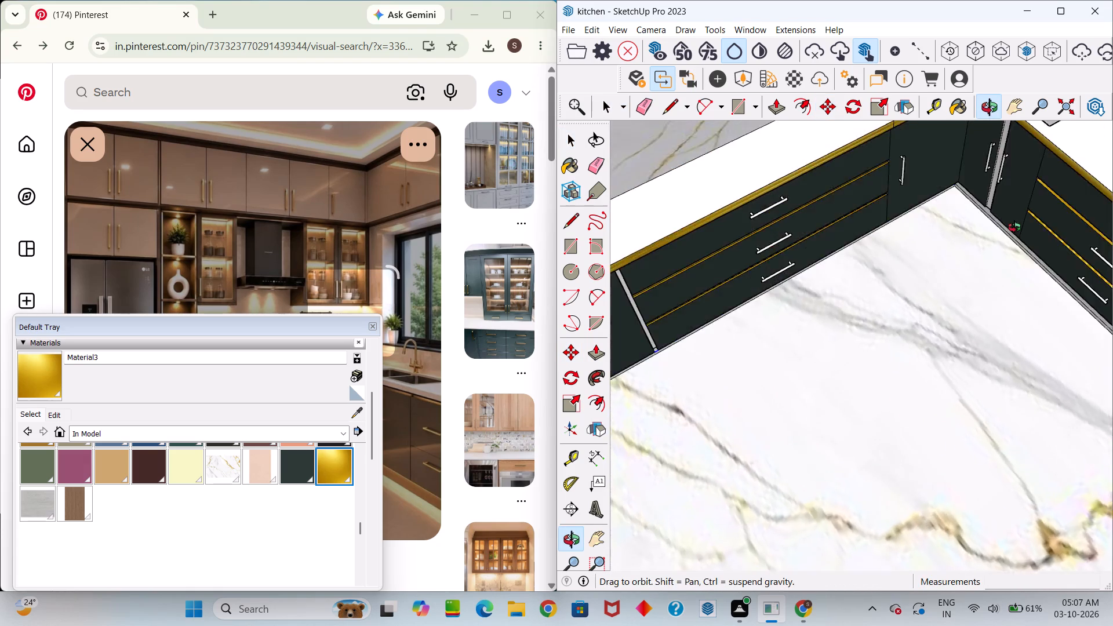
middle_drag(1014, 227, 995, 109)
scroll(934, 294, up, 11)
middle_drag(939, 285, 933, 194)
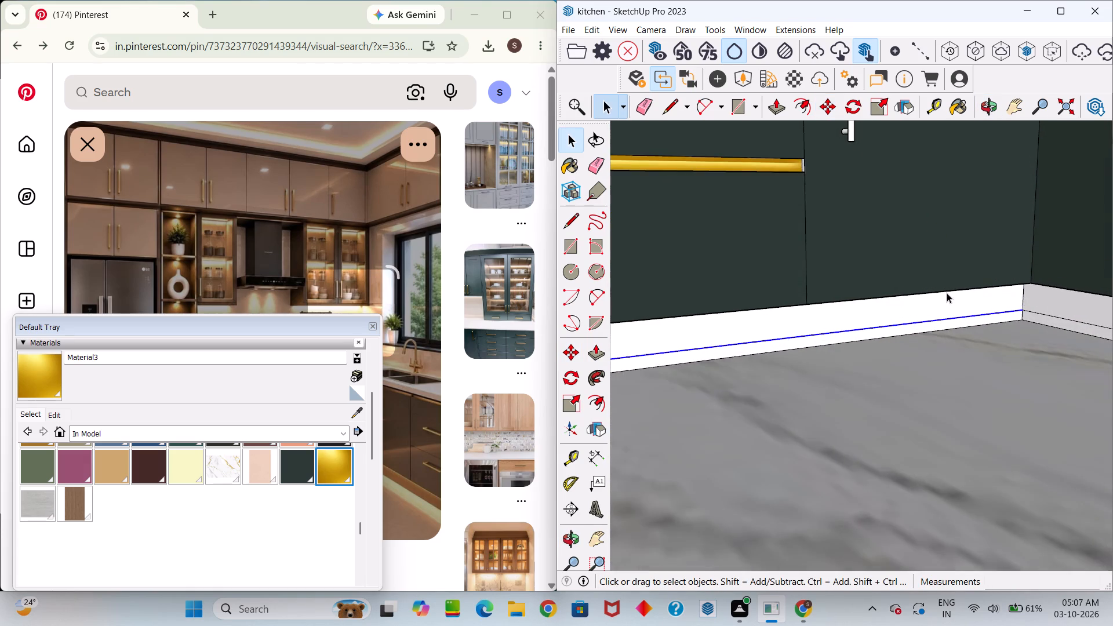
scroll(952, 296, up, 9)
click(964, 343)
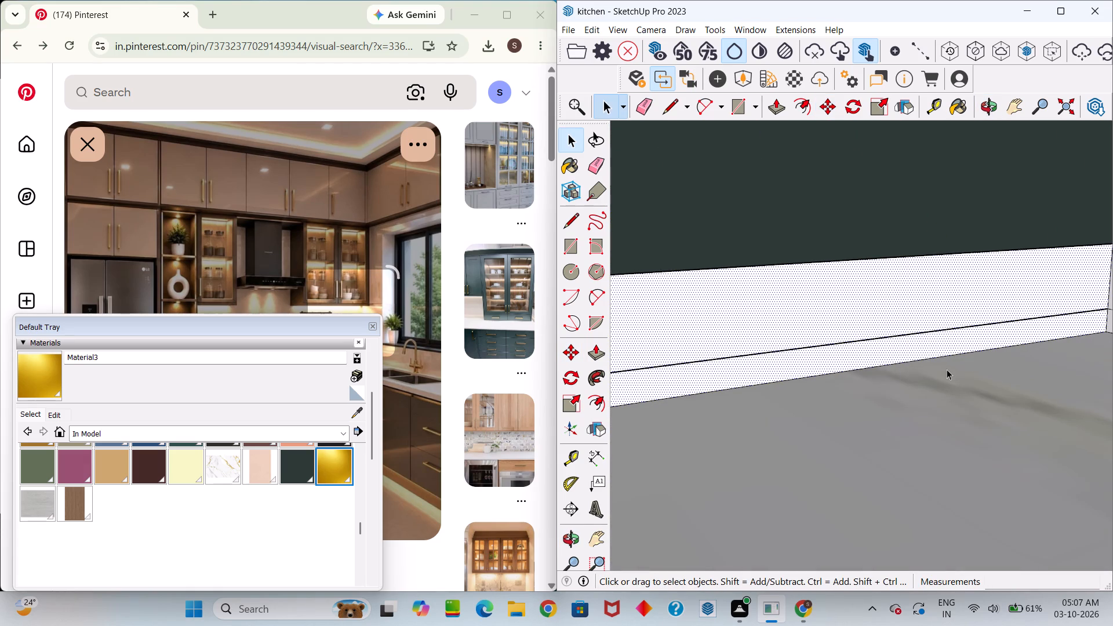
middle_drag(961, 347, 894, 391)
scroll(907, 389, down, 7)
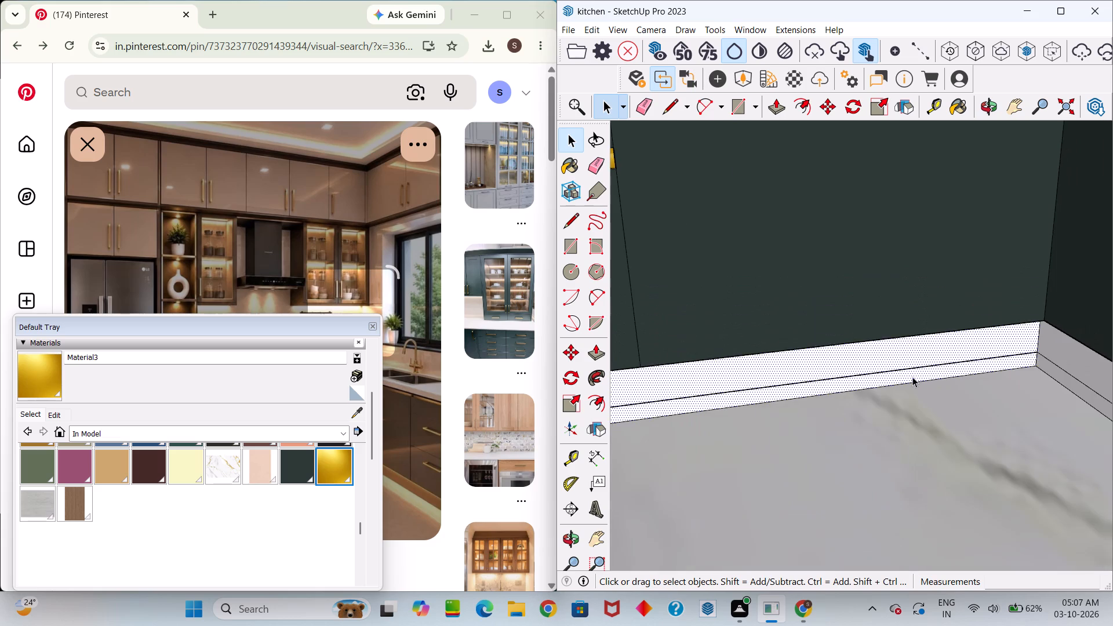
scroll(912, 377, down, 2)
scroll(974, 373, up, 1)
scroll(976, 374, down, 5)
scroll(778, 421, up, 1)
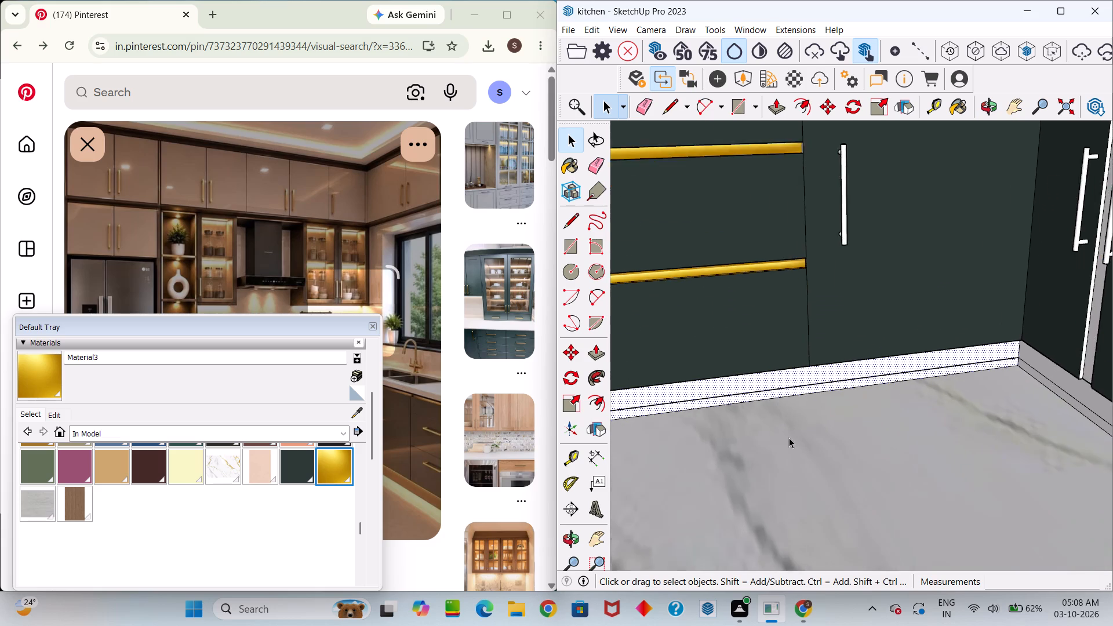
scroll(792, 444, down, 13)
scroll(774, 420, up, 12)
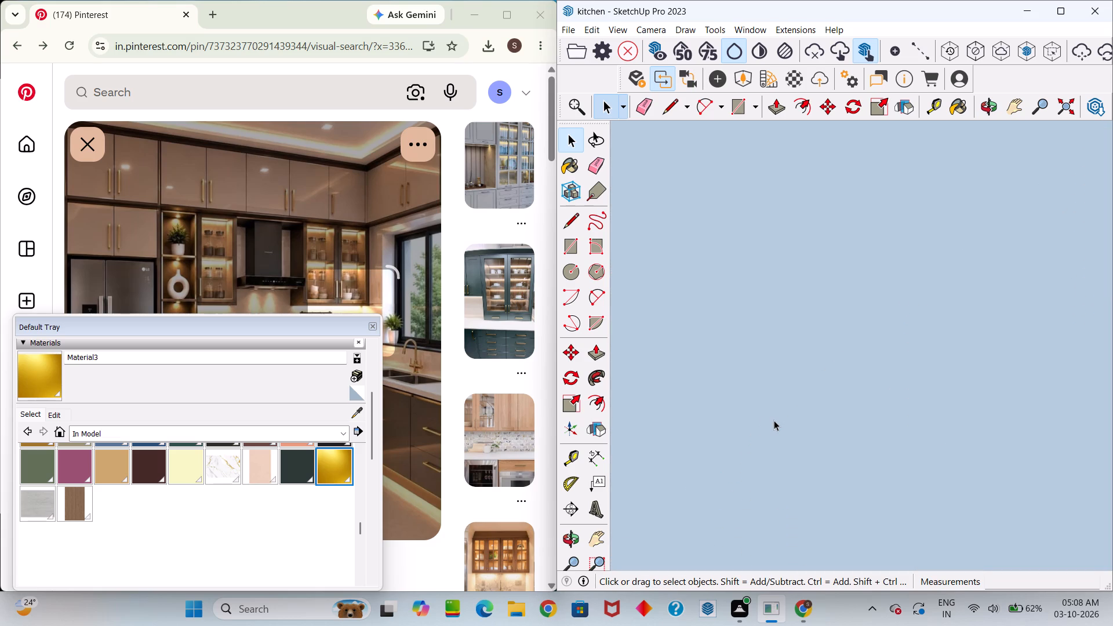
scroll(774, 420, up, 10)
drag(781, 430, 812, 427)
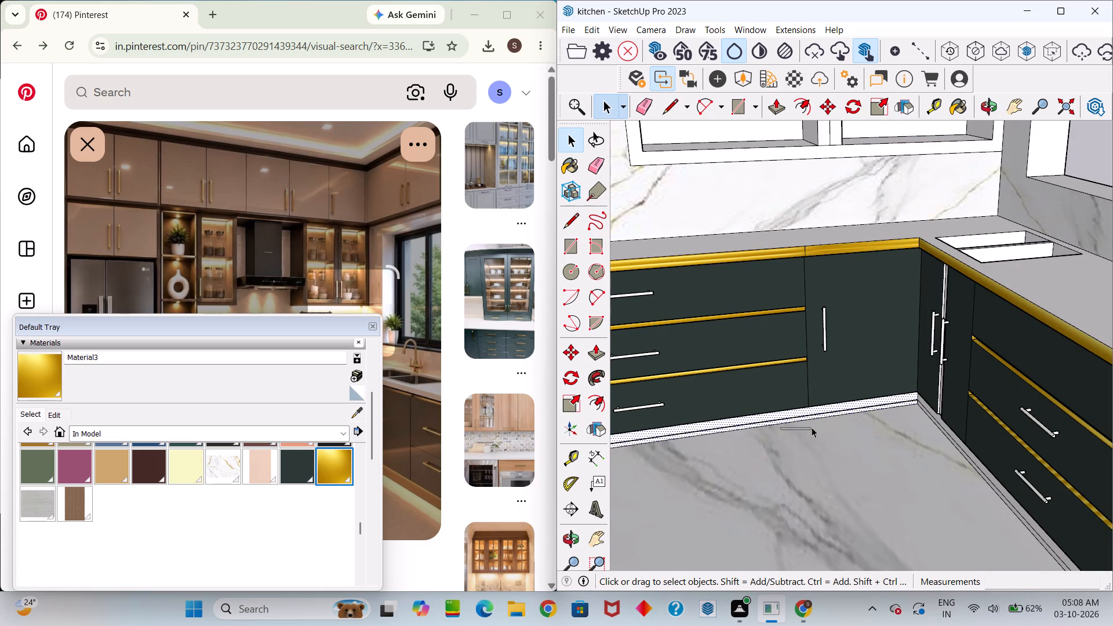
Draw a 1" line extending the copied plinth edge to the tall side panel at the run's far end.
middle_drag(789, 440, 1112, 453)
scroll(789, 440, down, 1)
drag(817, 449, 1112, 452)
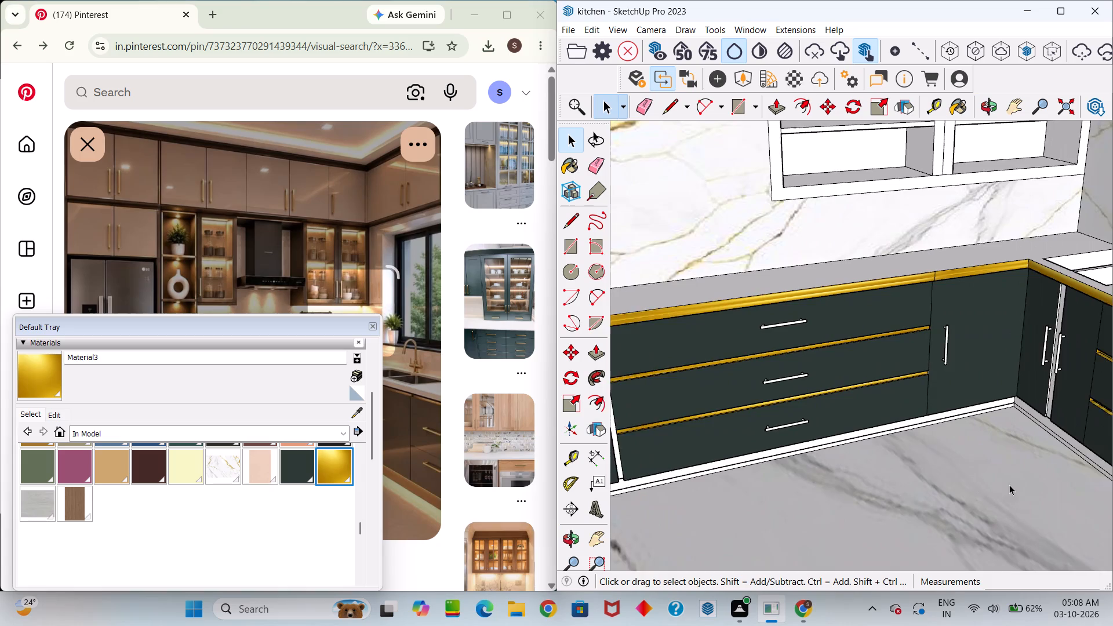
middle_drag(721, 461, 889, 468)
scroll(721, 461, down, 1)
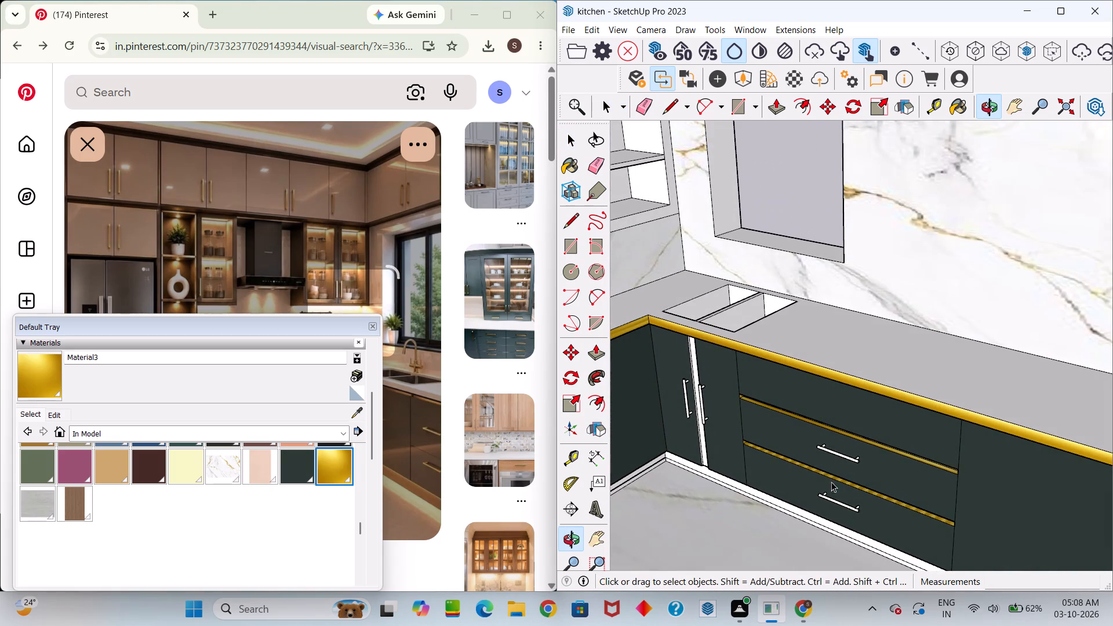
middle_drag(723, 525, 965, 471)
drag(741, 515, 968, 469)
scroll(947, 476, down, 1)
middle_drag(903, 508, 878, 512)
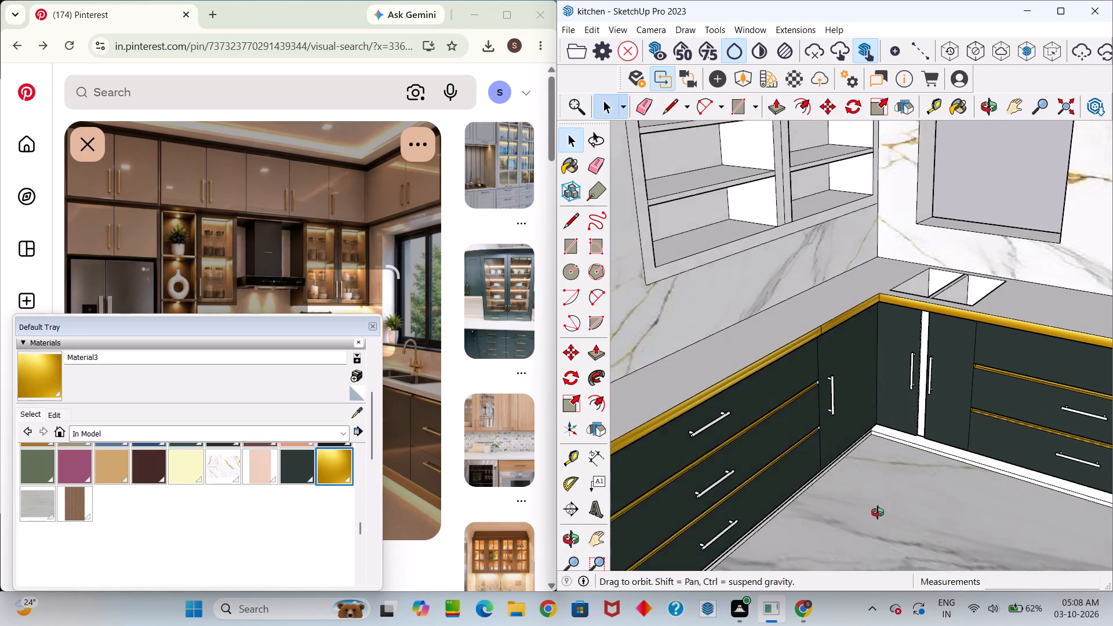
middle_drag(878, 512, 777, 504)
middle_drag(774, 508, 1029, 489)
drag(782, 509, 1029, 489)
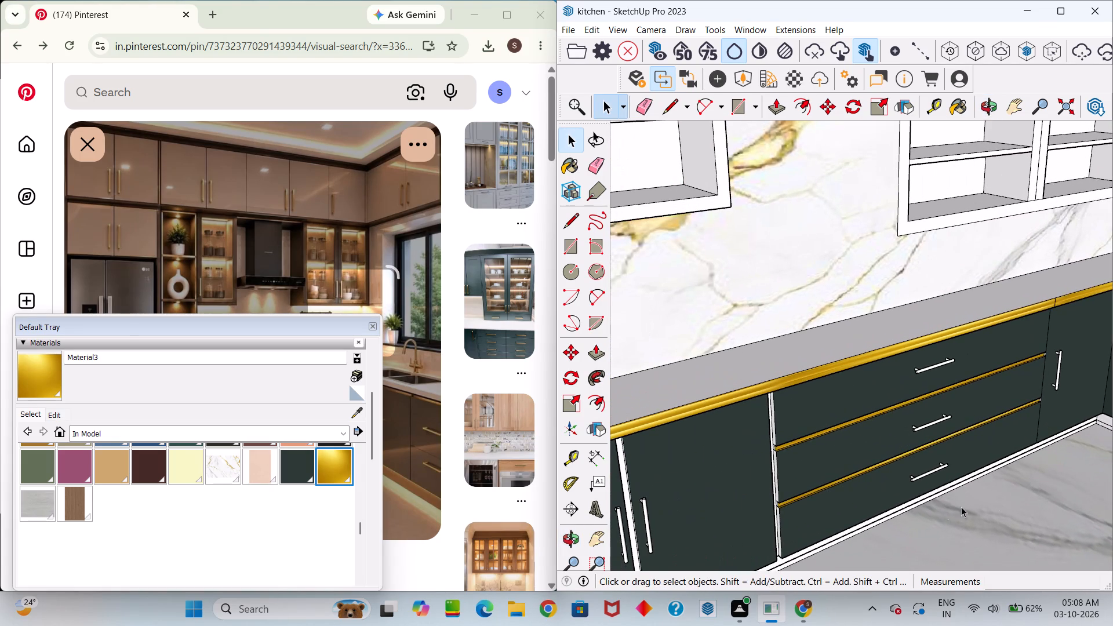
scroll(910, 515, down, 1)
middle_drag(843, 538, 756, 518)
middle_drag(762, 527, 762, 528)
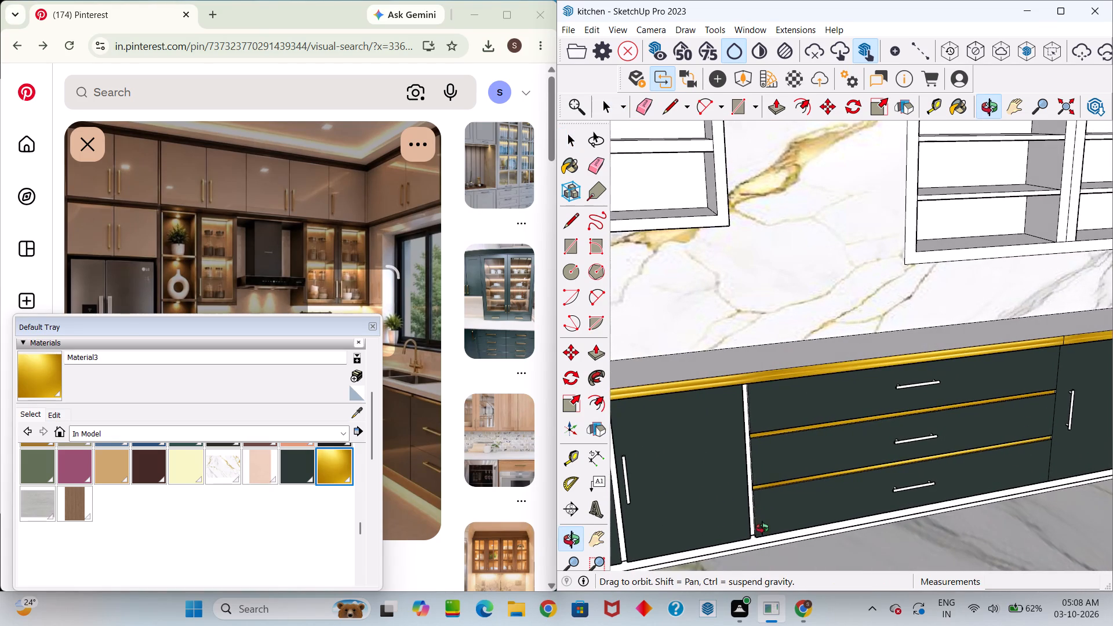
middle_drag(762, 528, 1101, 416)
drag(779, 529, 1102, 415)
scroll(1102, 415, down, 1)
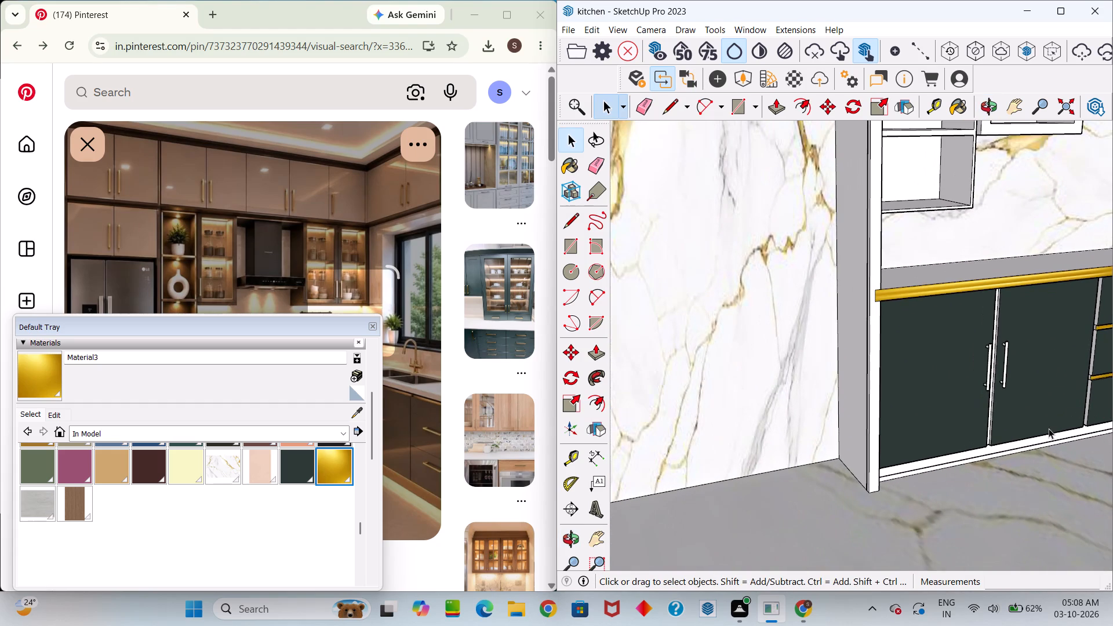
scroll(901, 486, up, 12)
middle_drag(872, 464, 667, 439)
scroll(741, 458, up, 5)
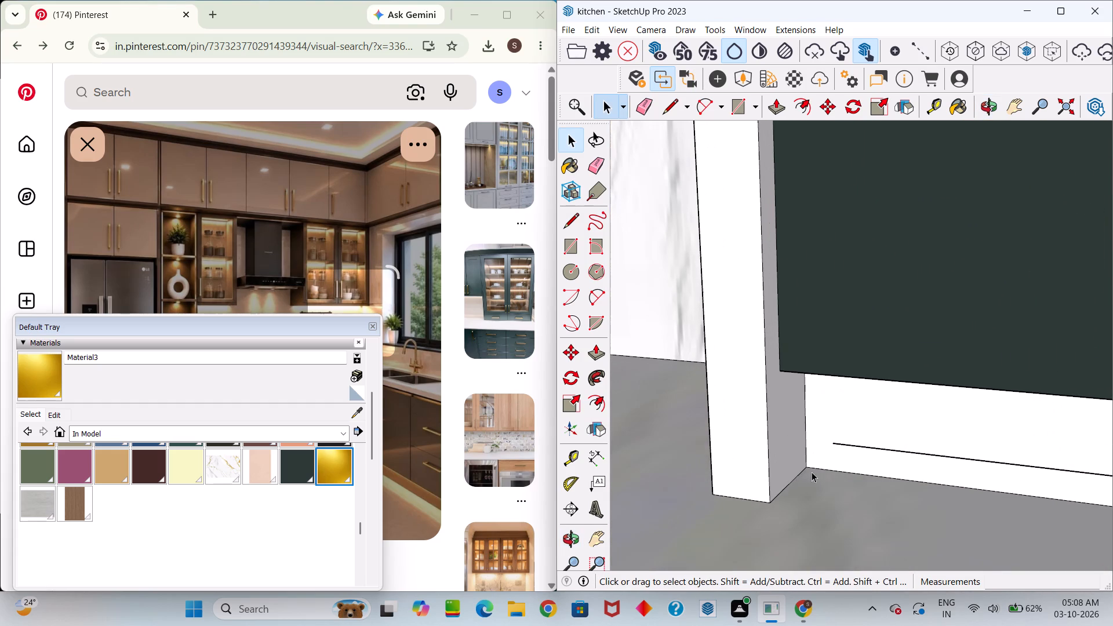
key(l)
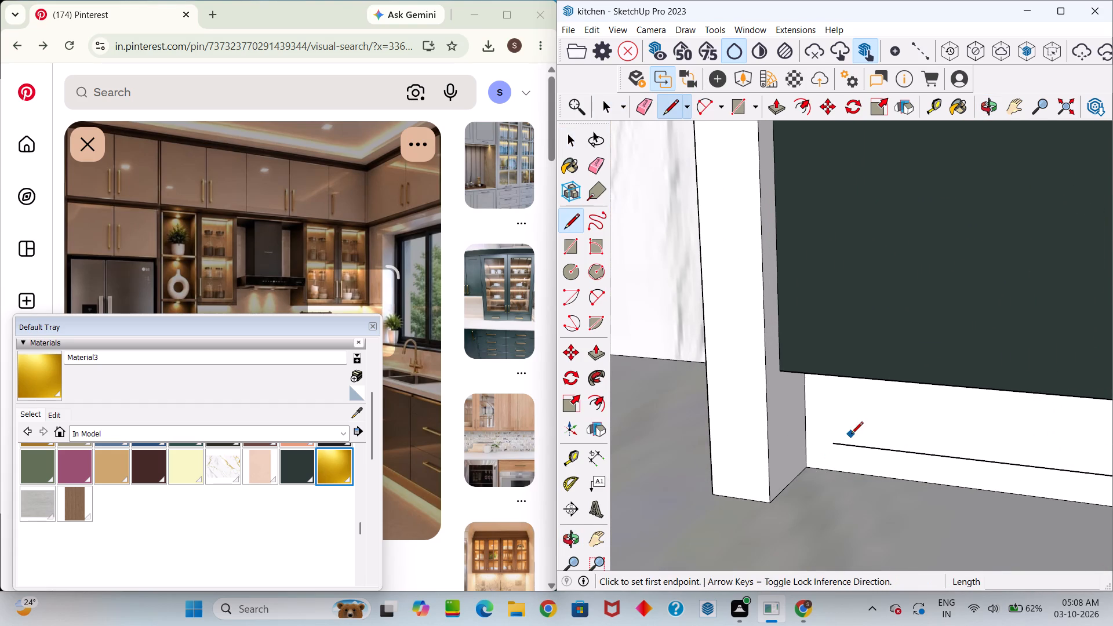
click(834, 442)
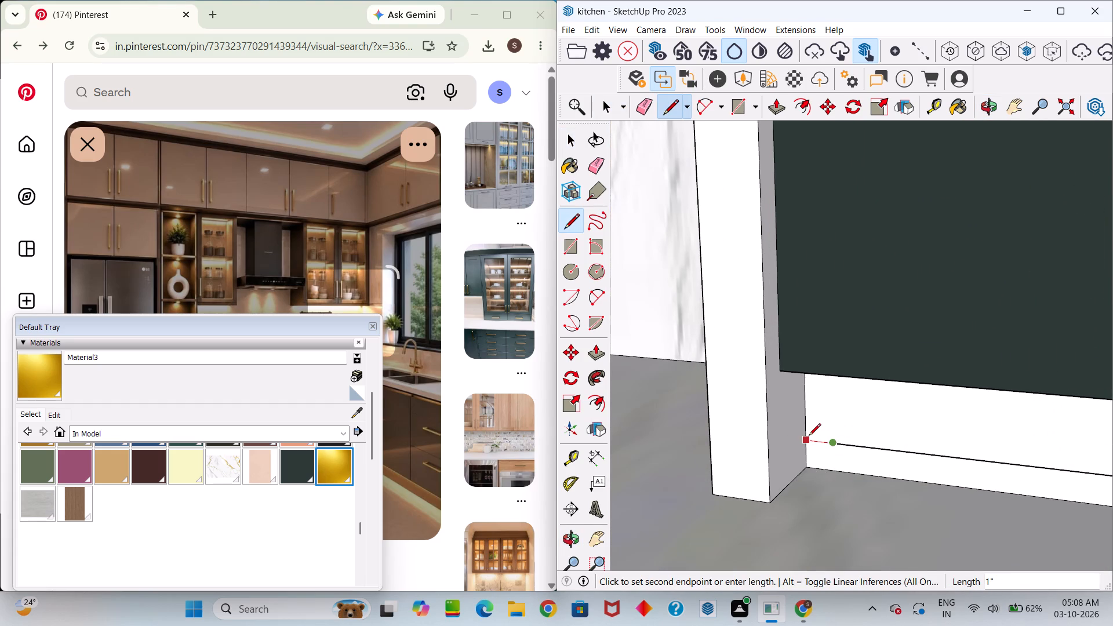
click(809, 436)
scroll(812, 438, down, 3)
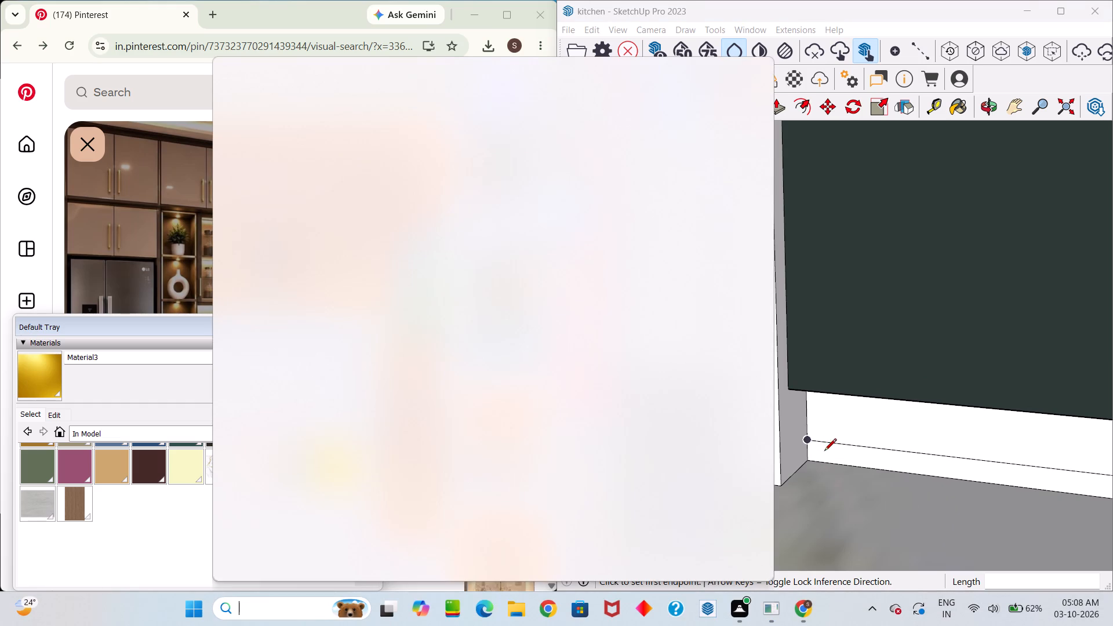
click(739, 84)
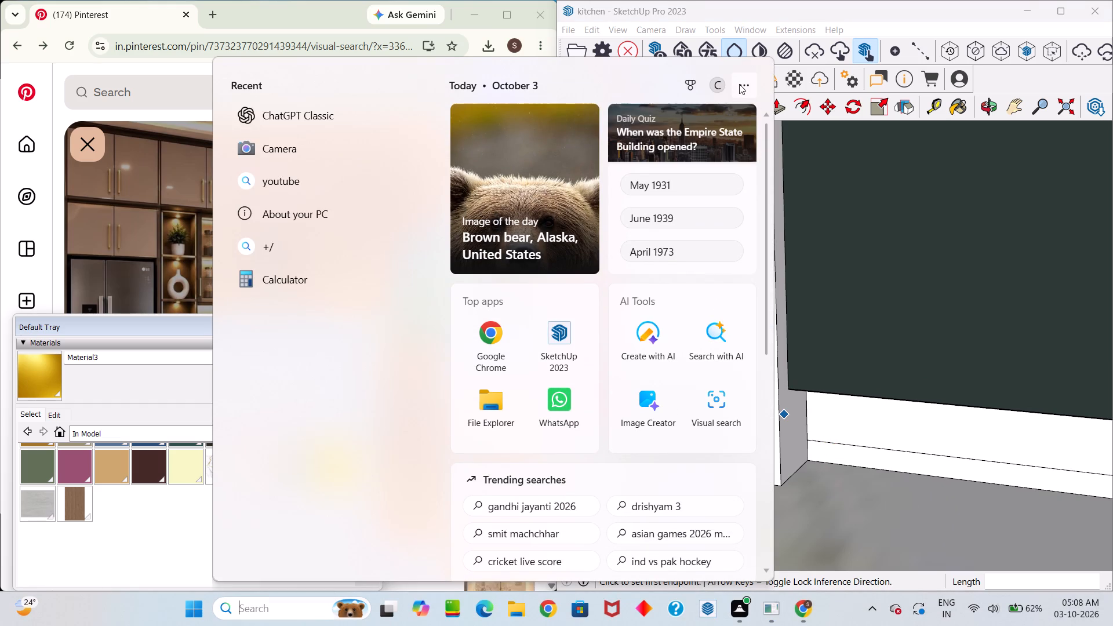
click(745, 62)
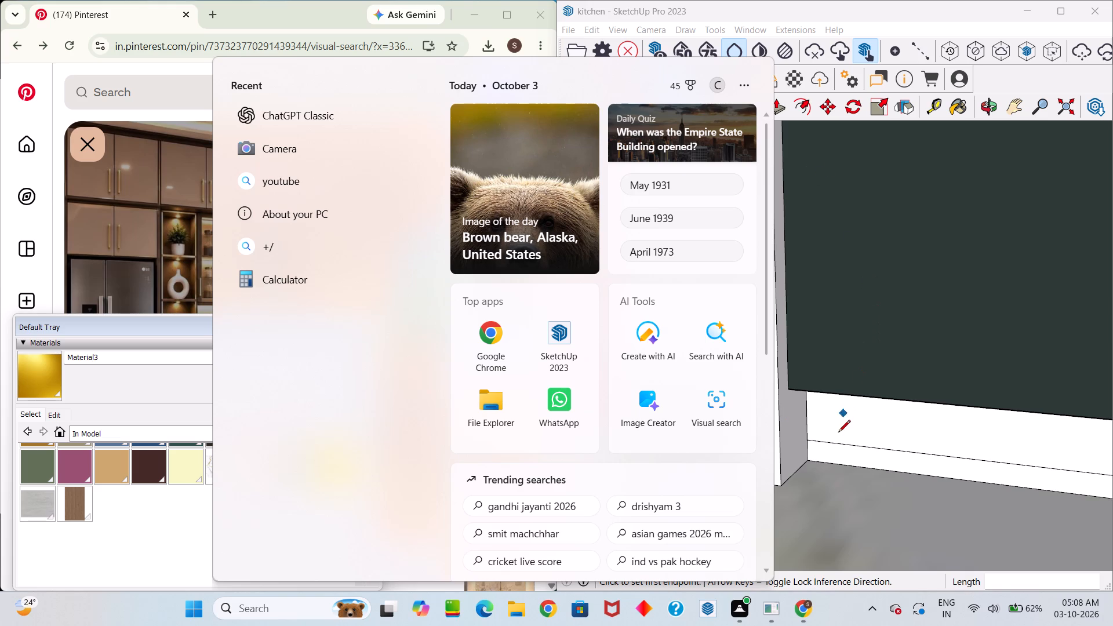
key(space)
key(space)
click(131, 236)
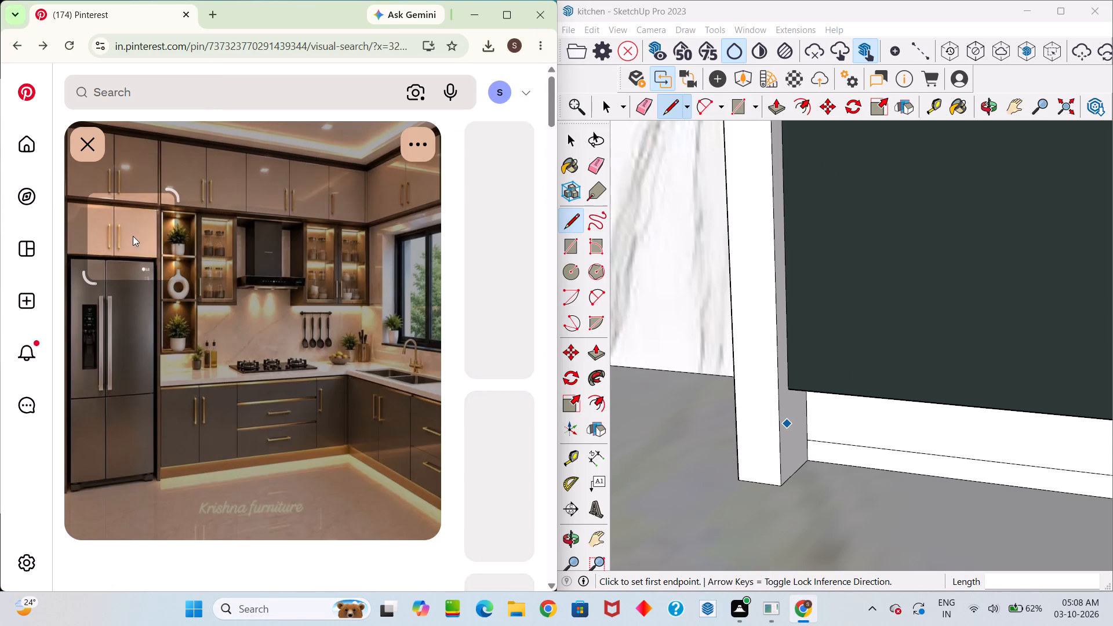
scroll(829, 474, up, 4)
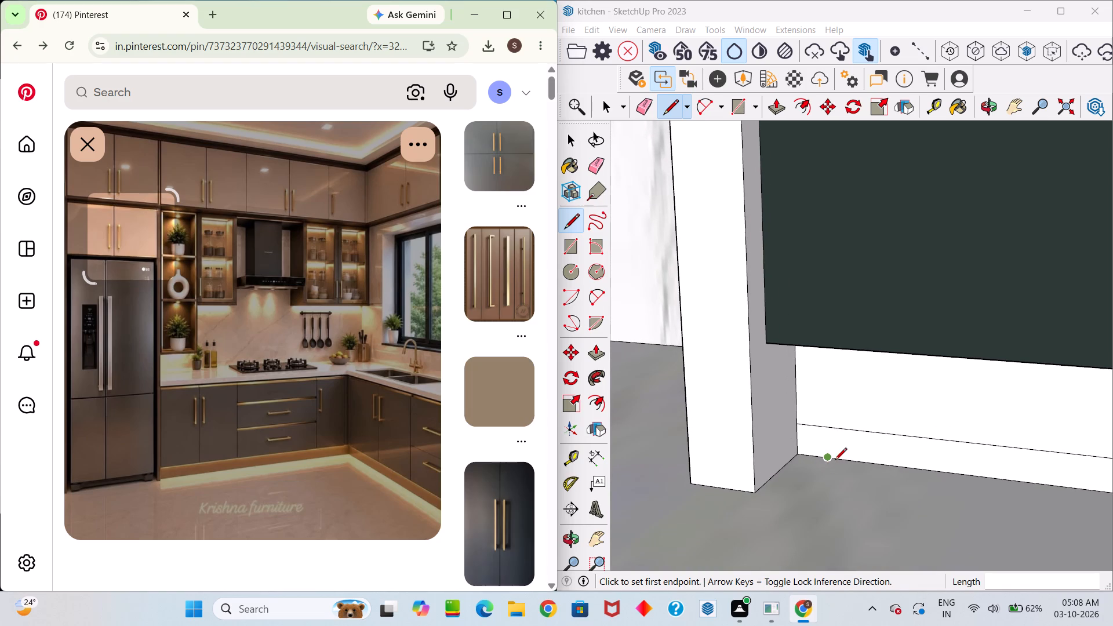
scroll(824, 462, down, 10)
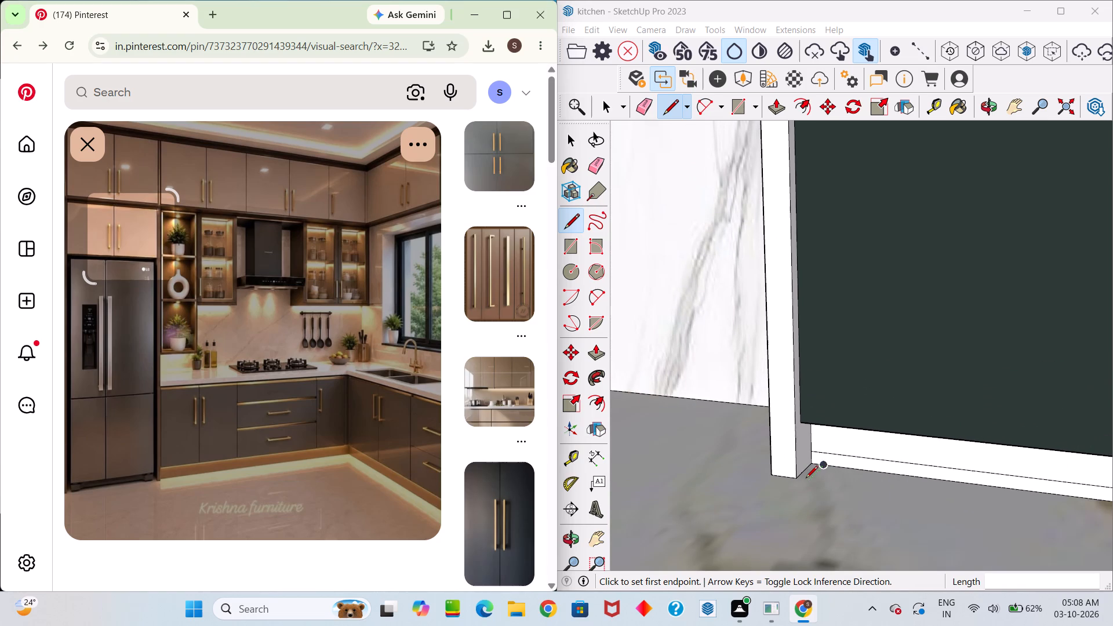
Examine the plinth line along both base cabinet runs, from the tall side panel around the inner corner to the sink-side run's far end.
middle_drag(799, 479, 661, 417)
drag(798, 480, 660, 417)
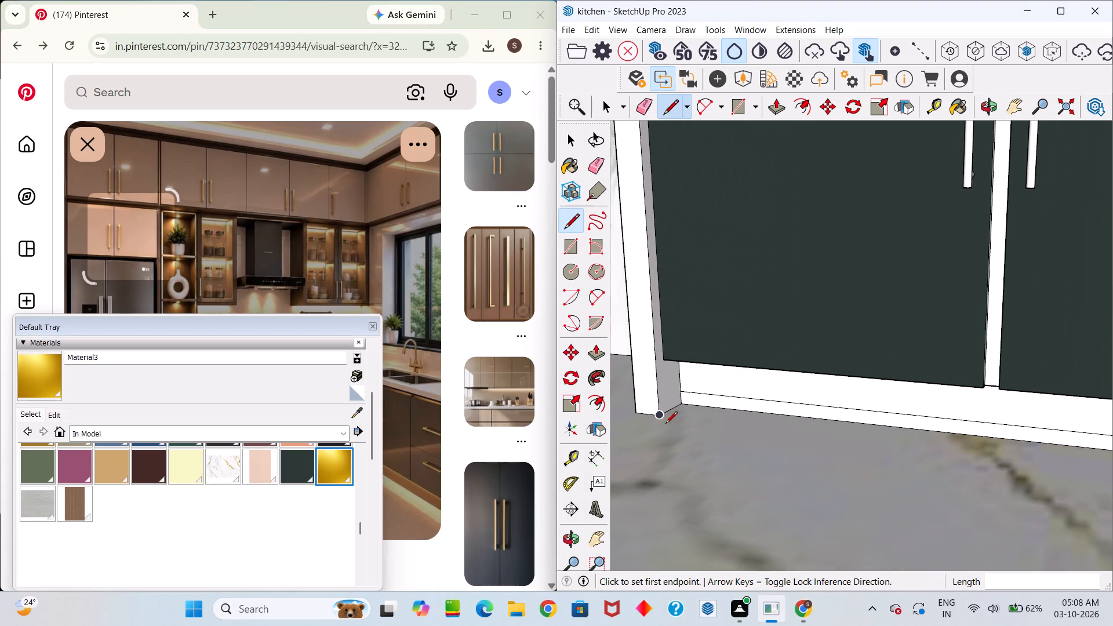
middle_drag(673, 430, 776, 506)
scroll(771, 502, down, 10)
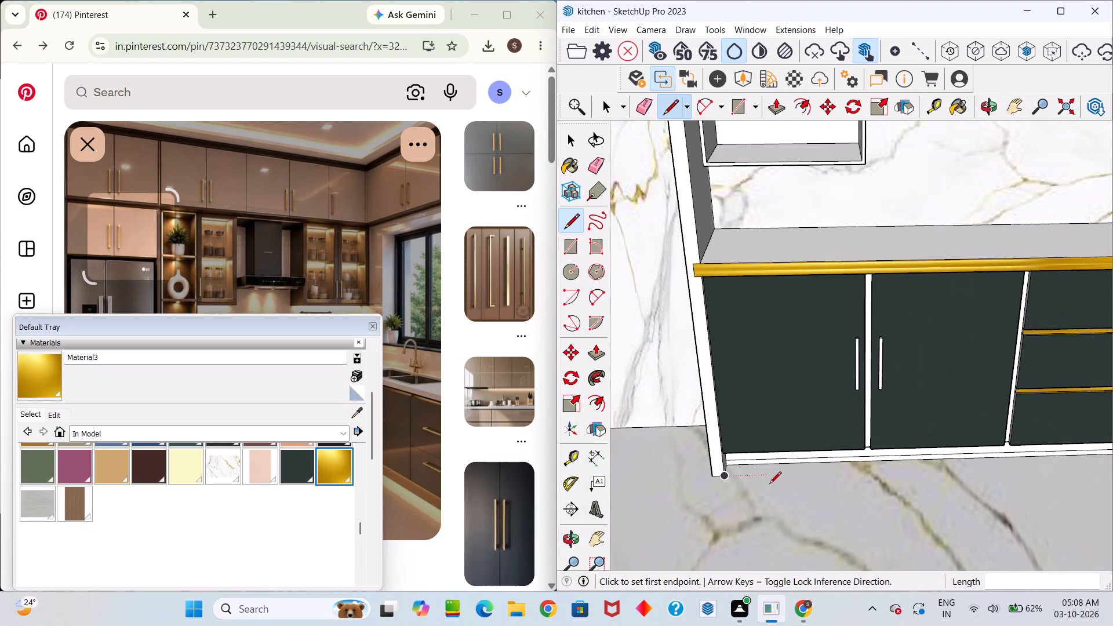
scroll(775, 486, down, 1)
middle_drag(775, 487, 787, 516)
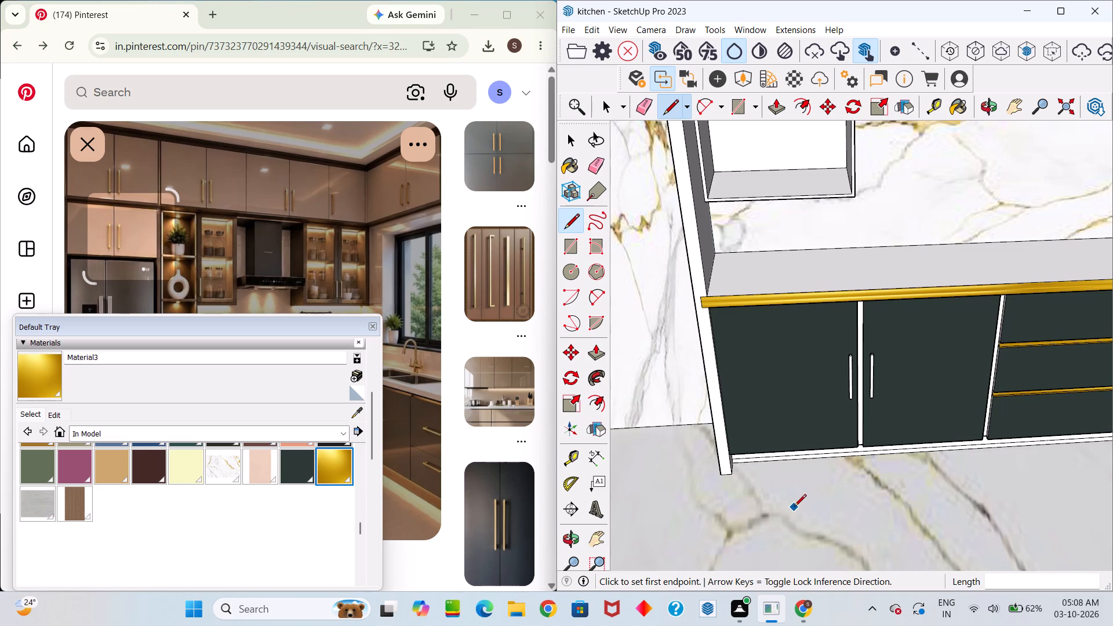
middle_drag(795, 507, 689, 472)
drag(794, 507, 689, 472)
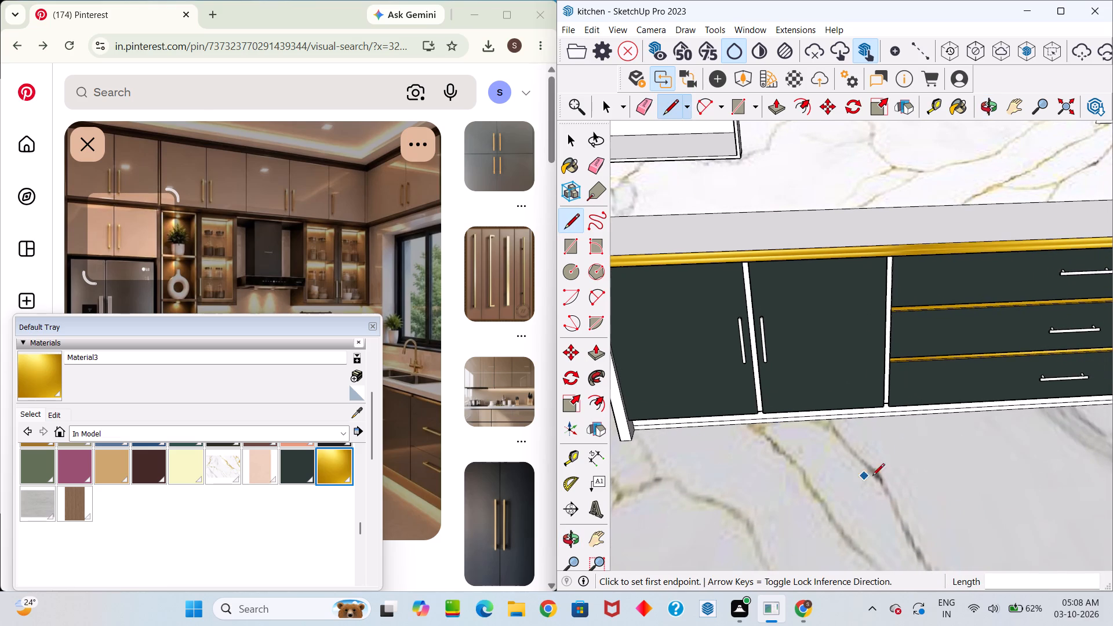
middle_drag(915, 475, 729, 445)
drag(916, 475, 729, 445)
middle_drag(918, 396, 927, 383)
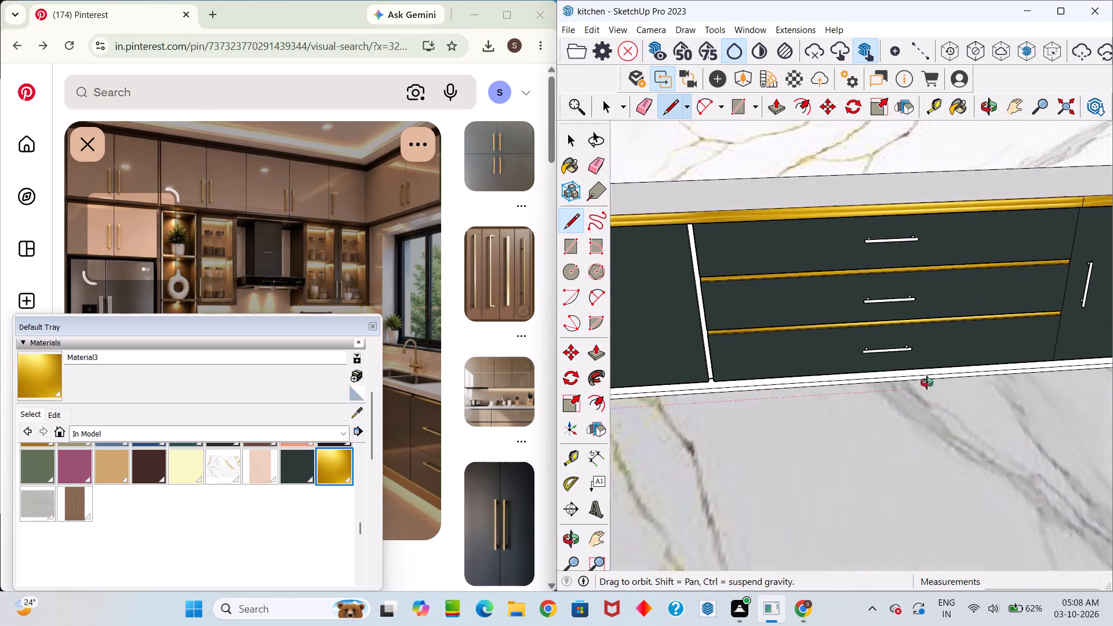
middle_drag(927, 383, 938, 325)
scroll(890, 417, down, 6)
scroll(841, 433, up, 16)
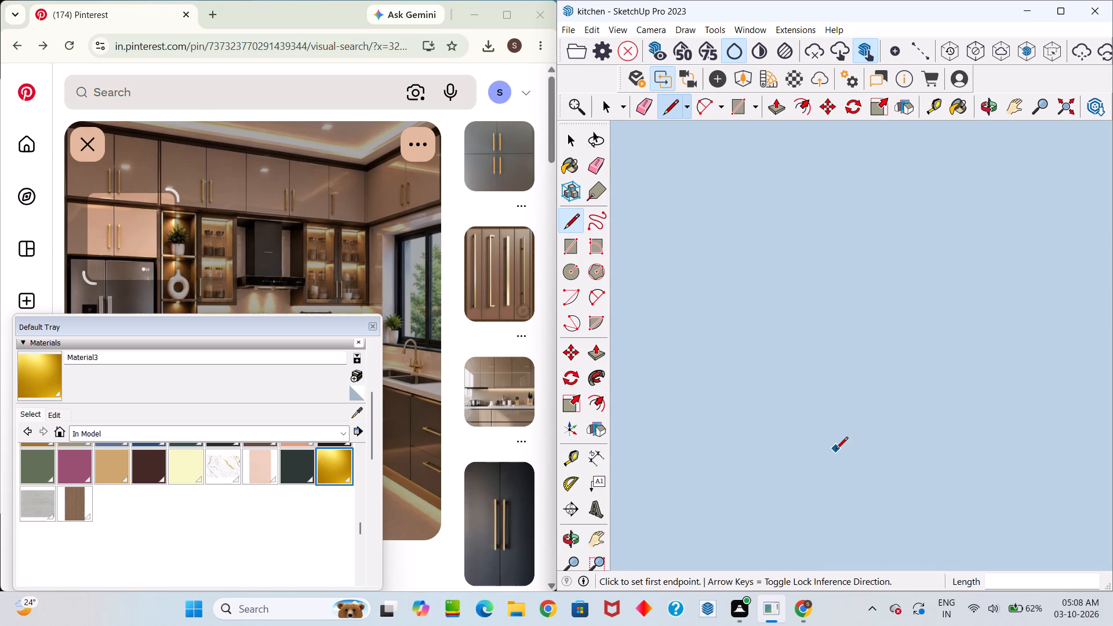
scroll(836, 450, up, 19)
middle_drag(846, 441, 697, 395)
drag(846, 441, 697, 395)
middle_drag(719, 400, 1057, 544)
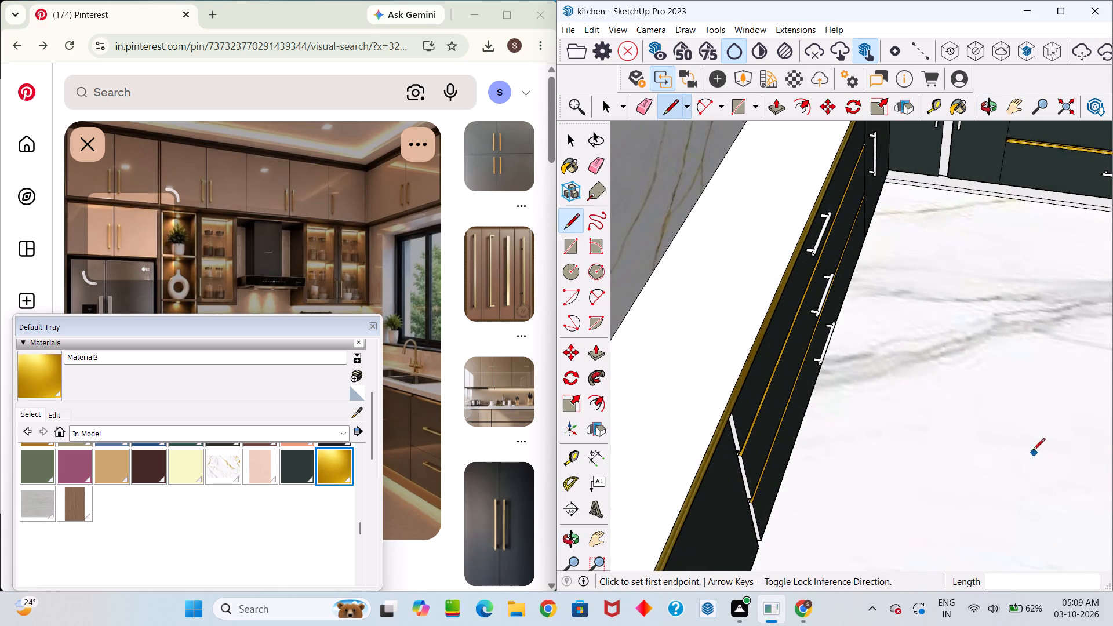
middle_drag(1061, 407, 580, 390)
drag(1052, 399, 580, 390)
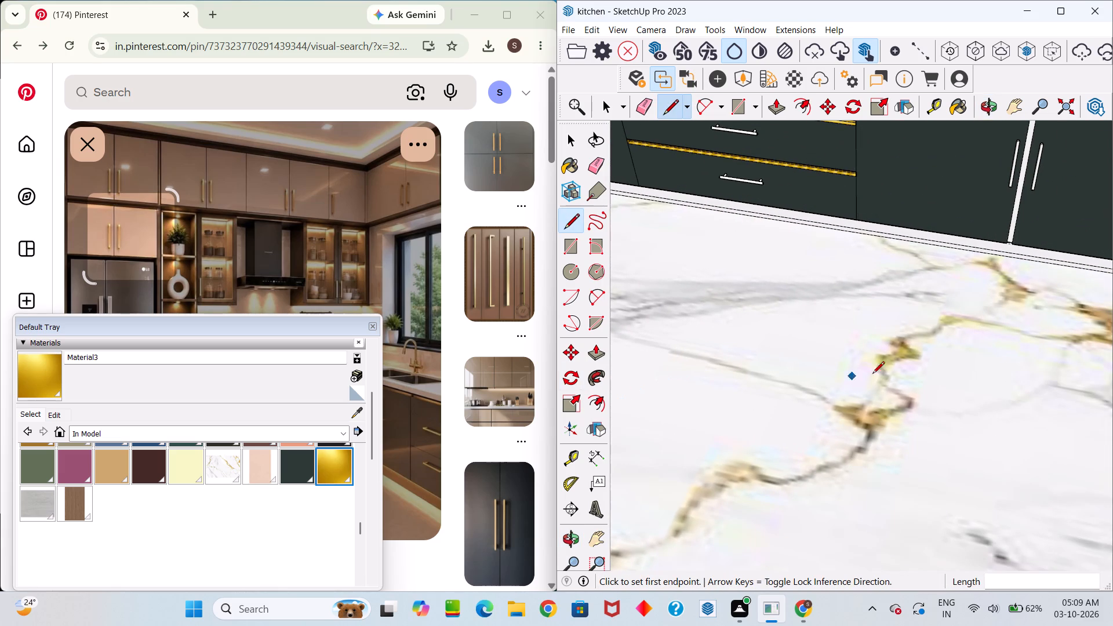
middle_drag(1017, 384, 573, 358)
drag(990, 384, 573, 358)
middle_drag(1002, 374, 813, 358)
drag(976, 362, 813, 358)
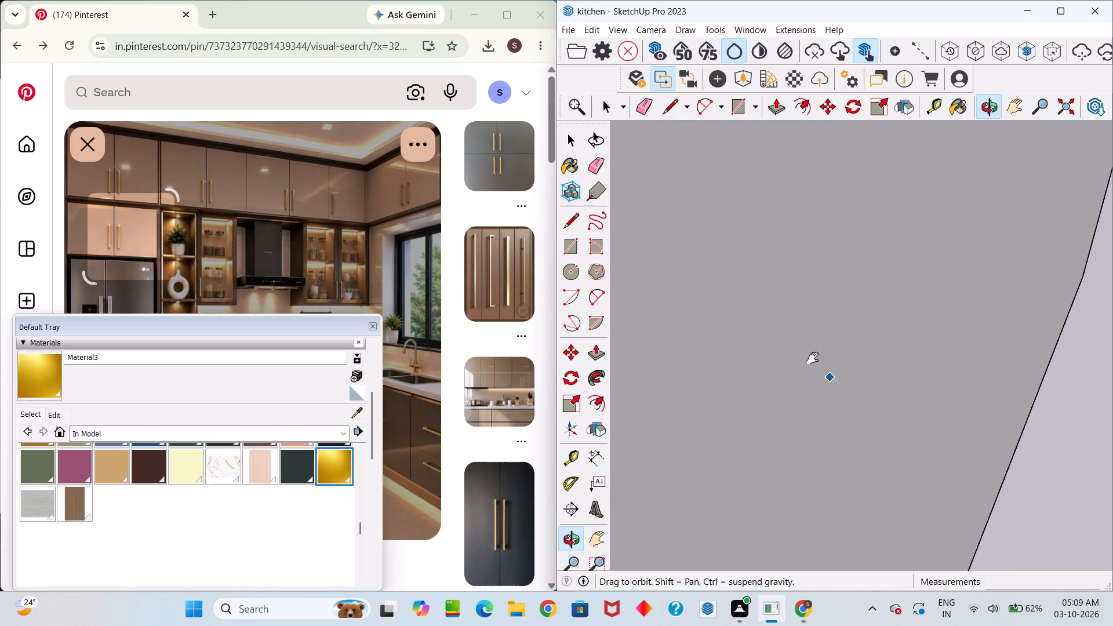
drag(813, 358, 952, 396)
middle_drag(813, 358, 952, 396)
middle_drag(893, 401, 966, 442)
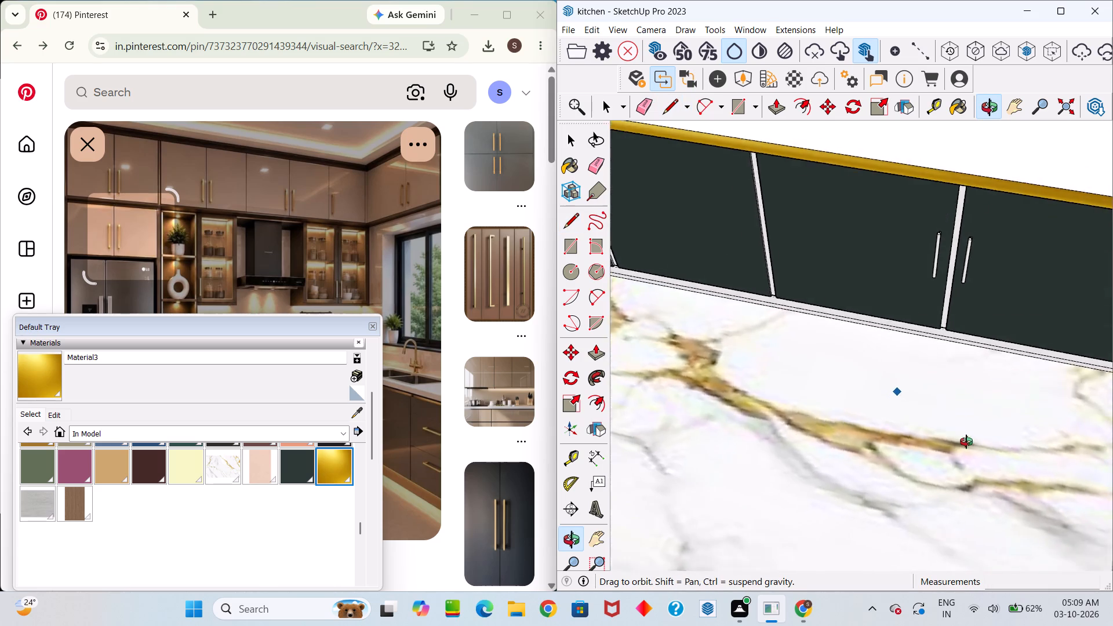
middle_drag(966, 442, 1108, 329)
scroll(1104, 327, up, 13)
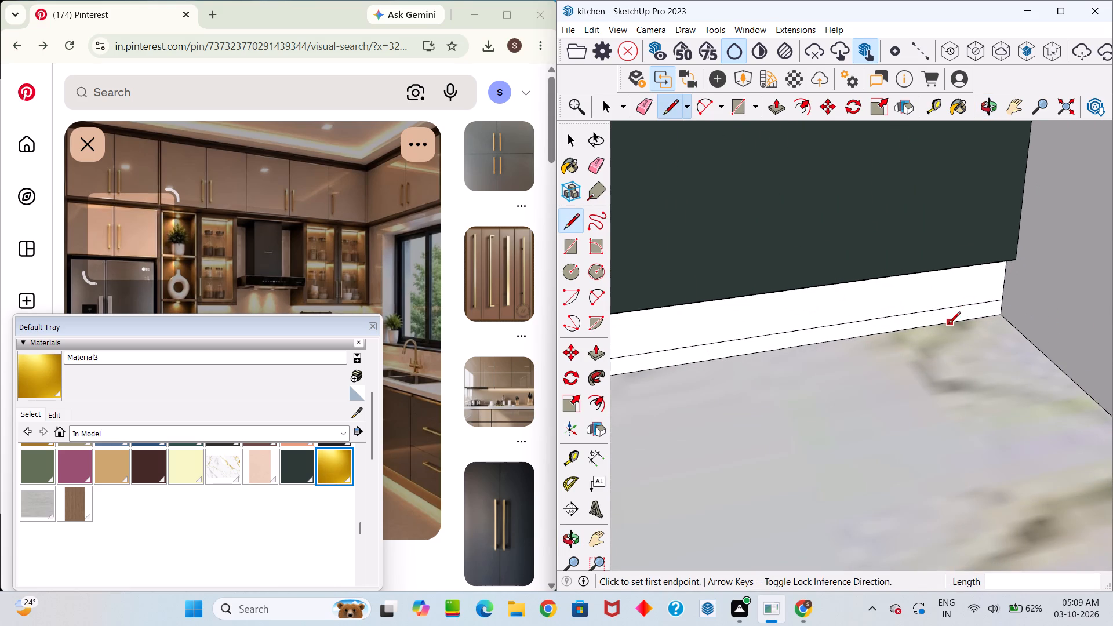
key(space)
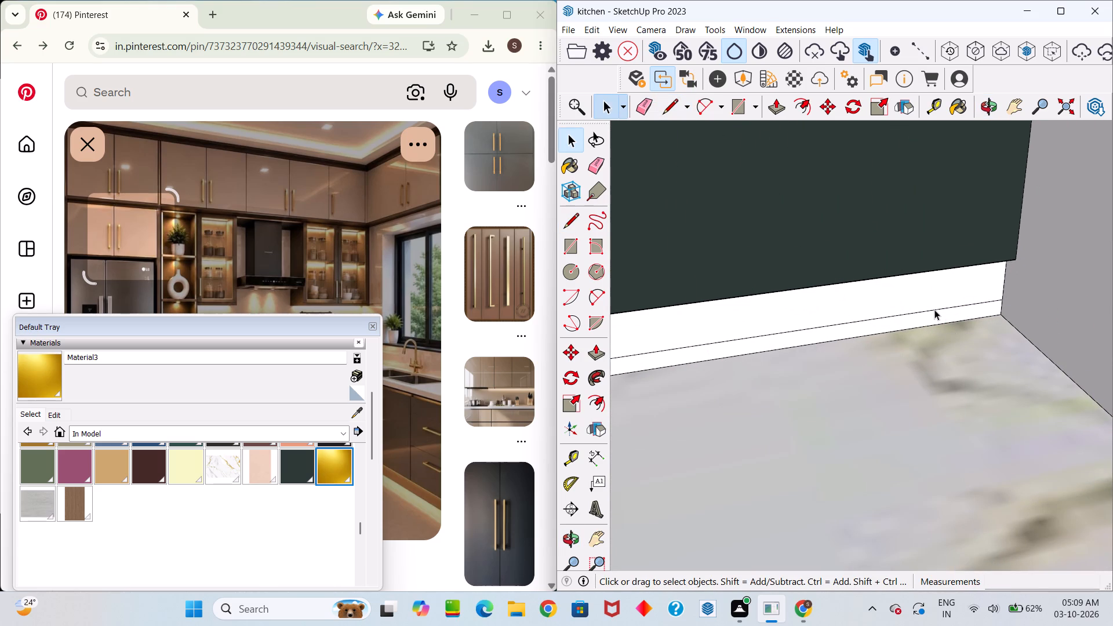
Extrude the lower plinth strip of the sink-side base cabinet run outward by 1".
click(934, 310)
click(943, 314)
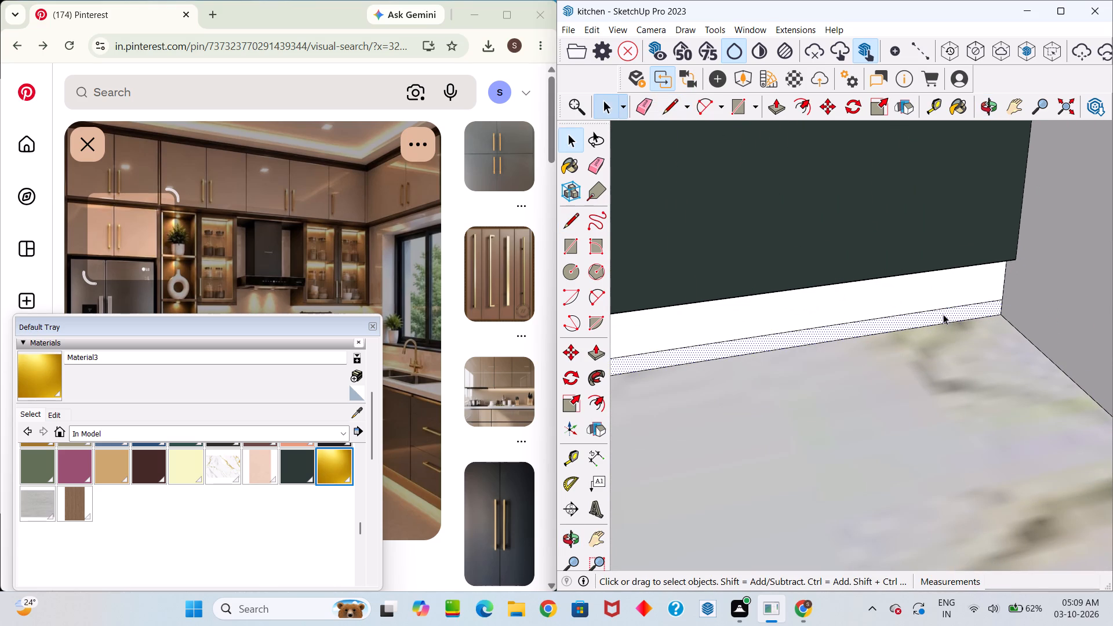
key(p)
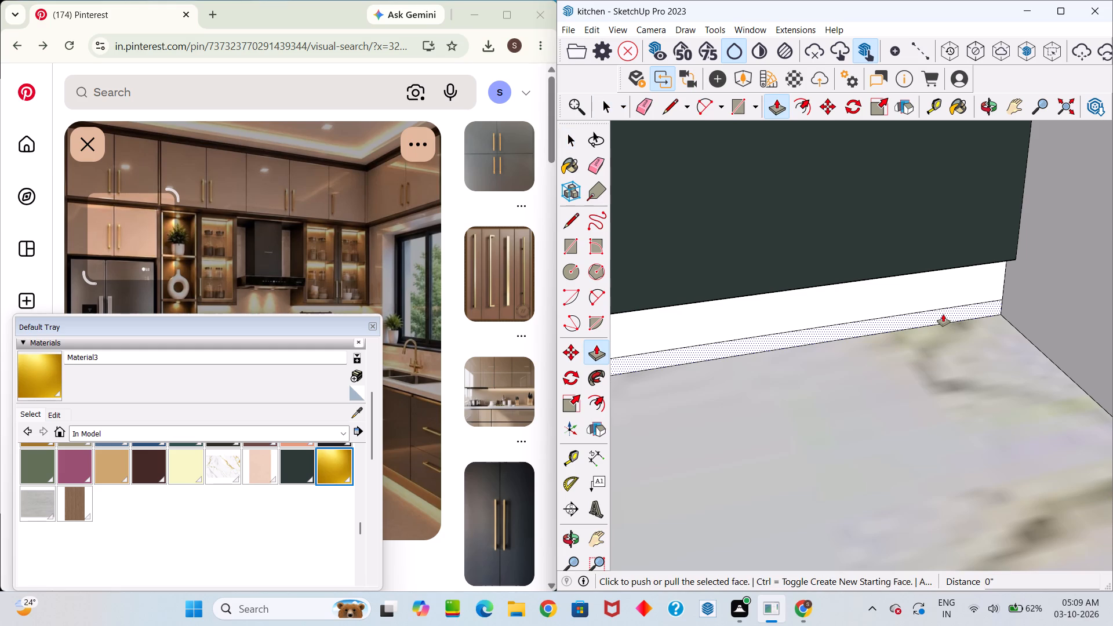
click(943, 314)
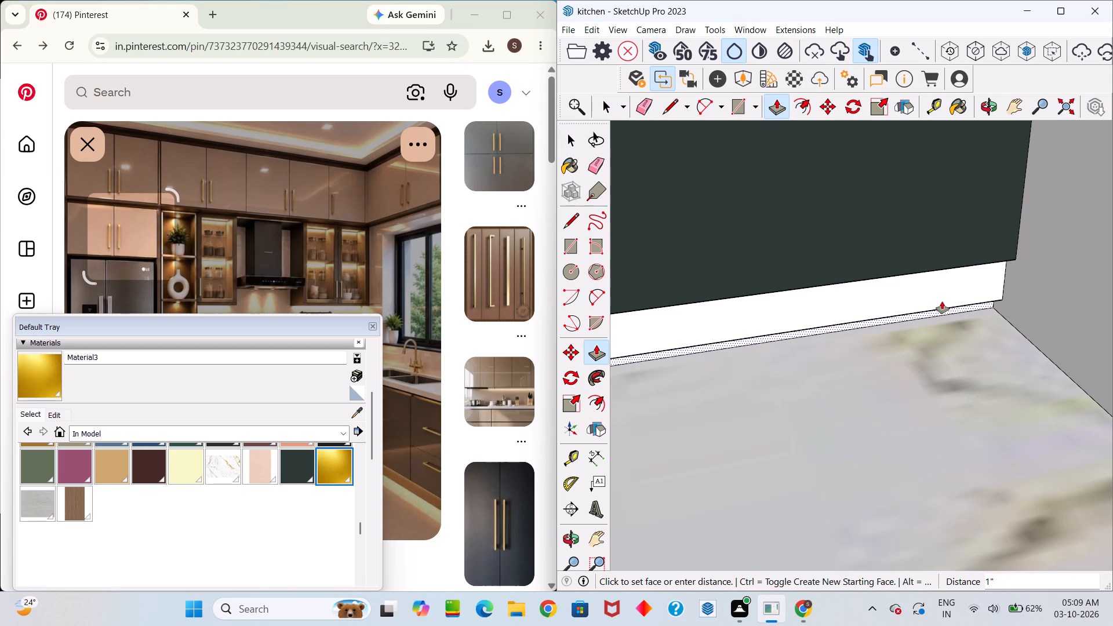
key(1)
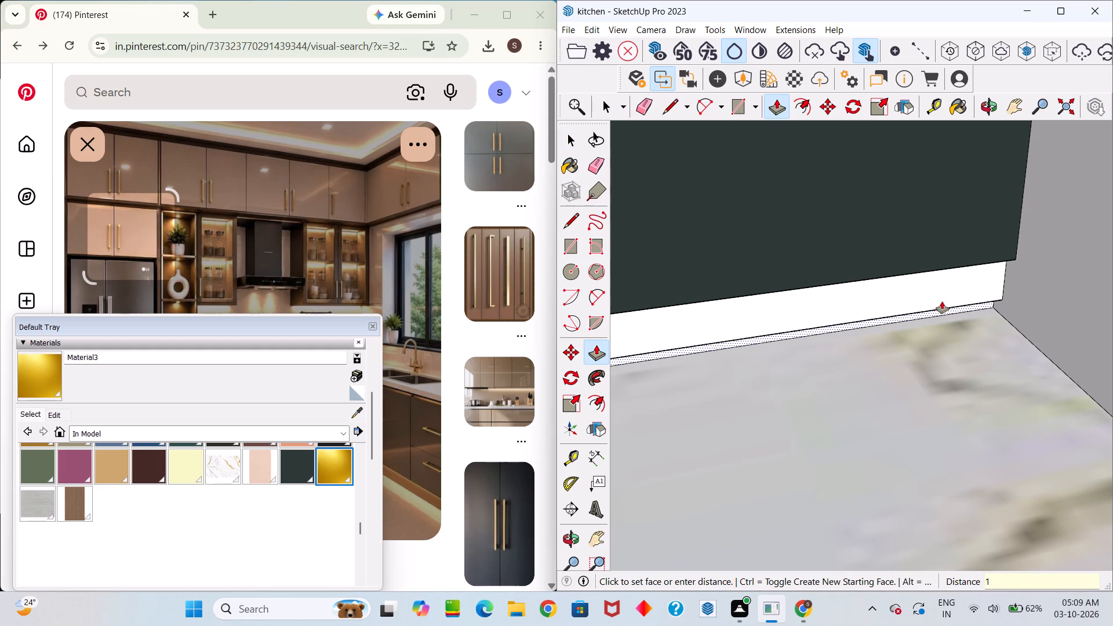
key(Return)
Repeat the 1" extrusion on the lower plinth strip of the adjoining base cabinet run at the inner corner.
scroll(950, 307, down, 5)
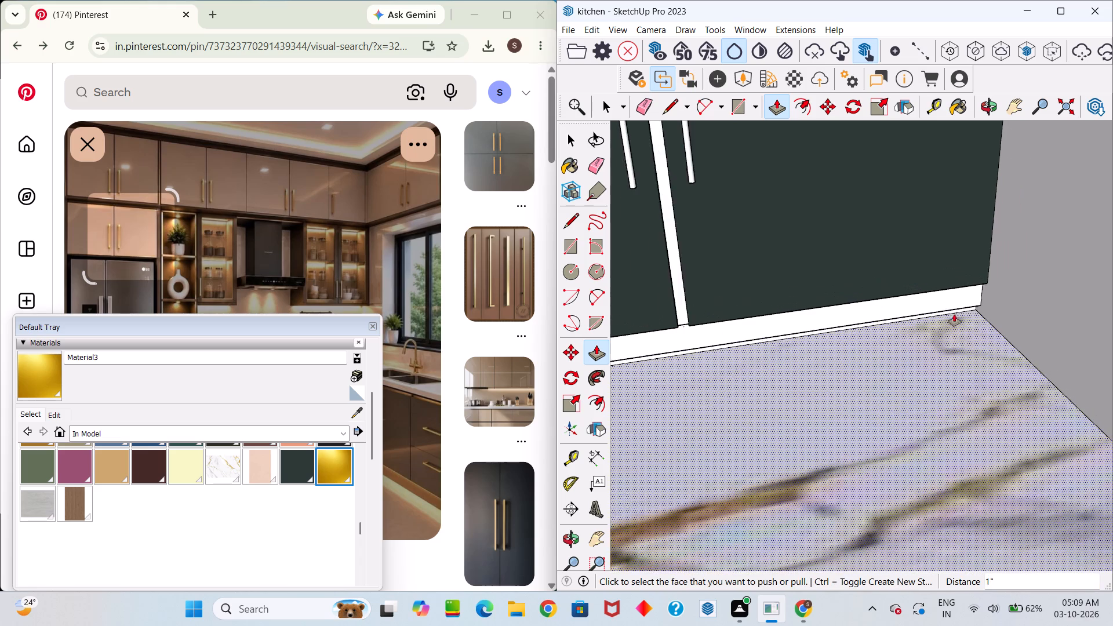
scroll(954, 314, down, 4)
middle_drag(947, 331, 685, 538)
scroll(704, 504, down, 6)
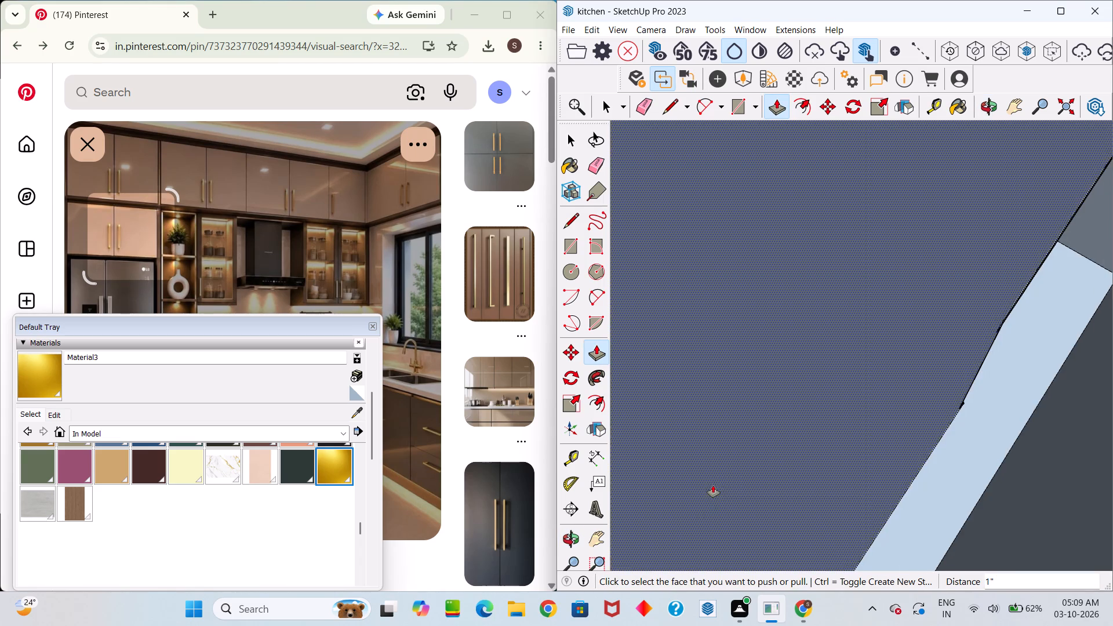
scroll(713, 485, down, 20)
scroll(799, 500, down, 18)
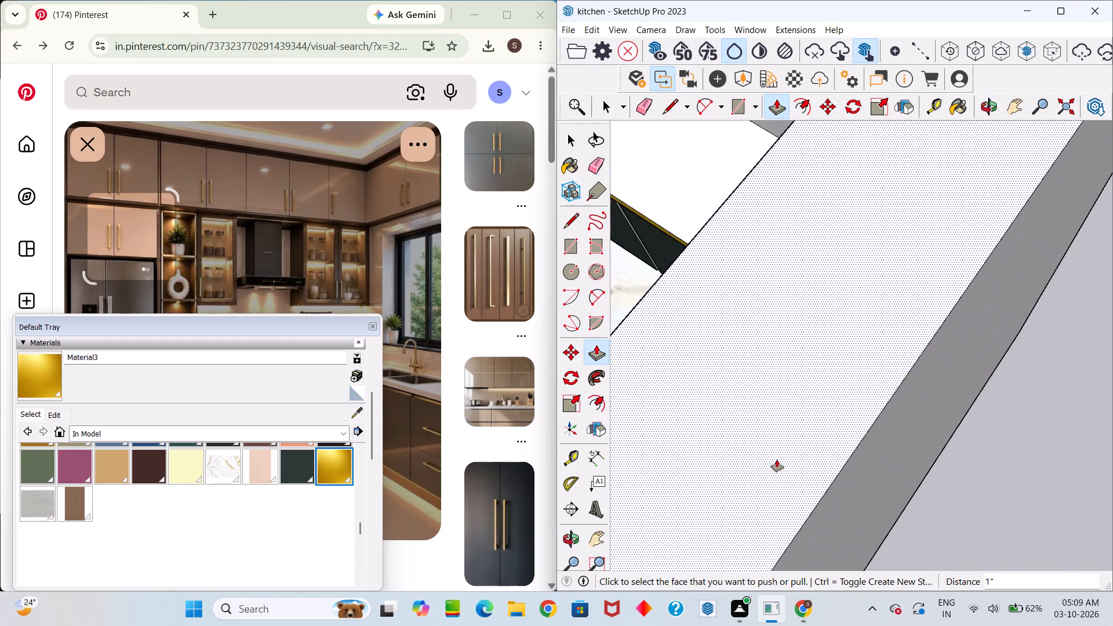
scroll(777, 460, down, 8)
scroll(736, 362, down, 5)
scroll(670, 305, down, 4)
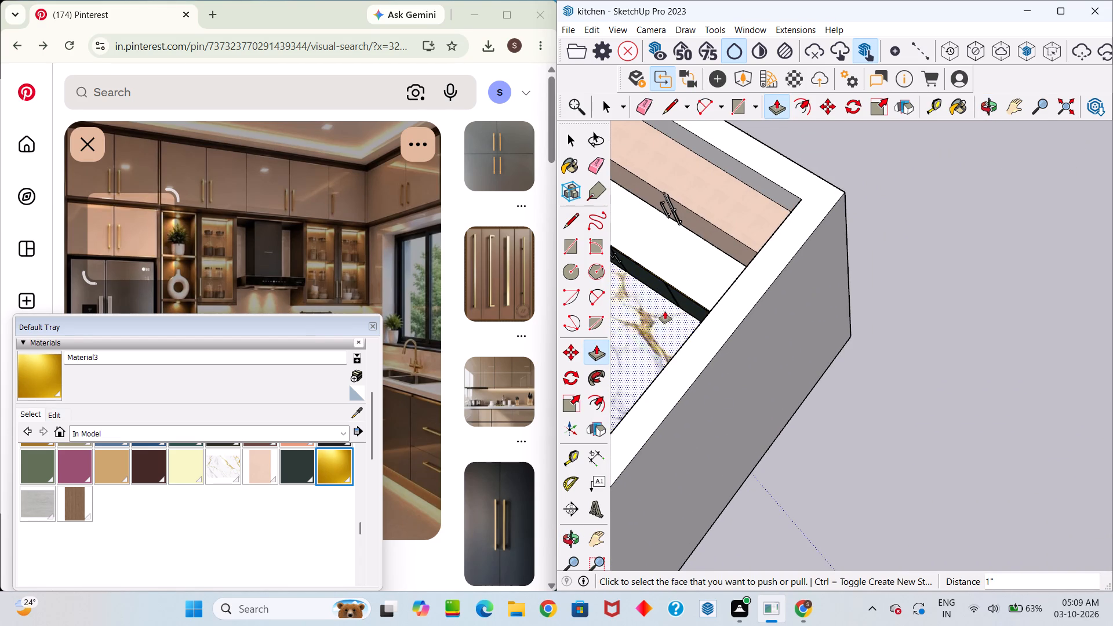
middle_drag(665, 311, 1112, 503)
drag(665, 311, 1112, 503)
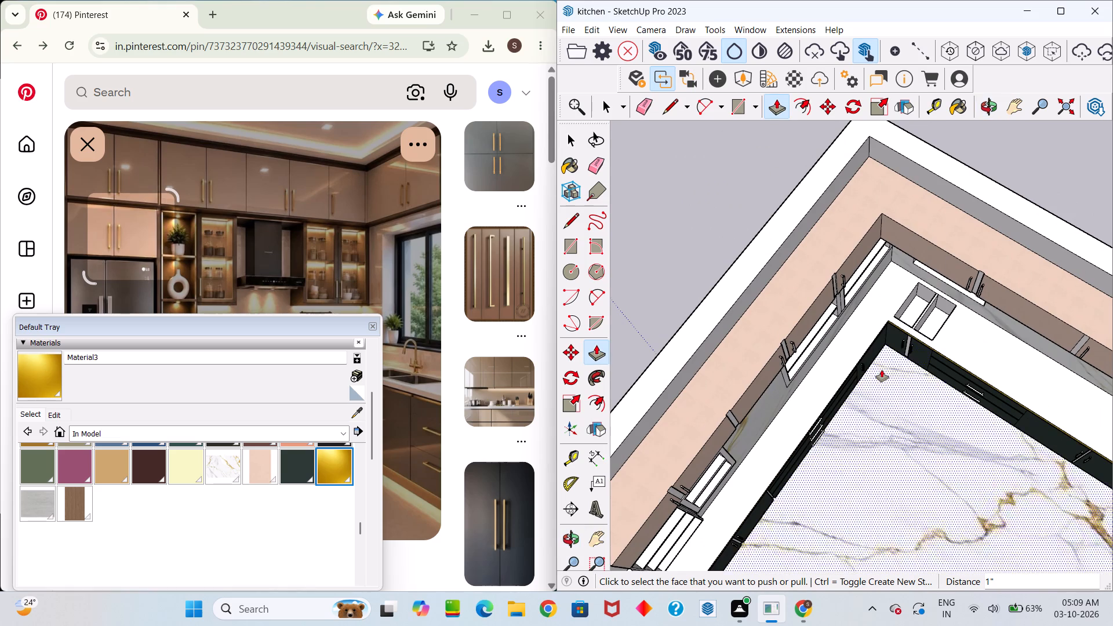
scroll(876, 373, up, 12)
middle_drag(860, 379, 776, 222)
scroll(843, 368, up, 4)
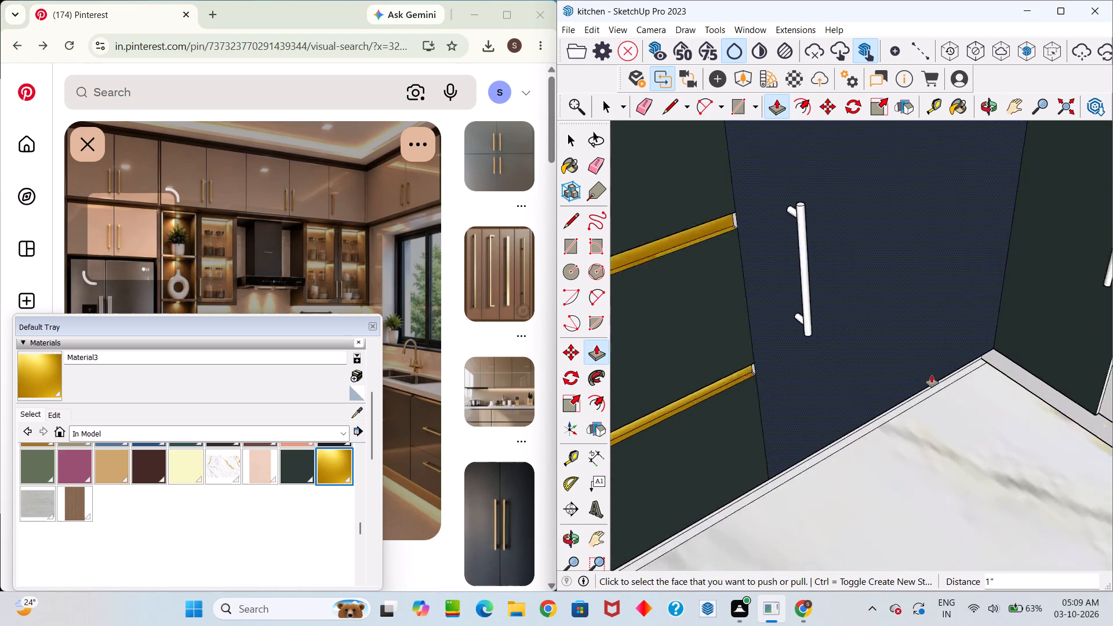
scroll(932, 375, up, 7)
middle_drag(956, 374, 936, 282)
scroll(973, 358, up, 8)
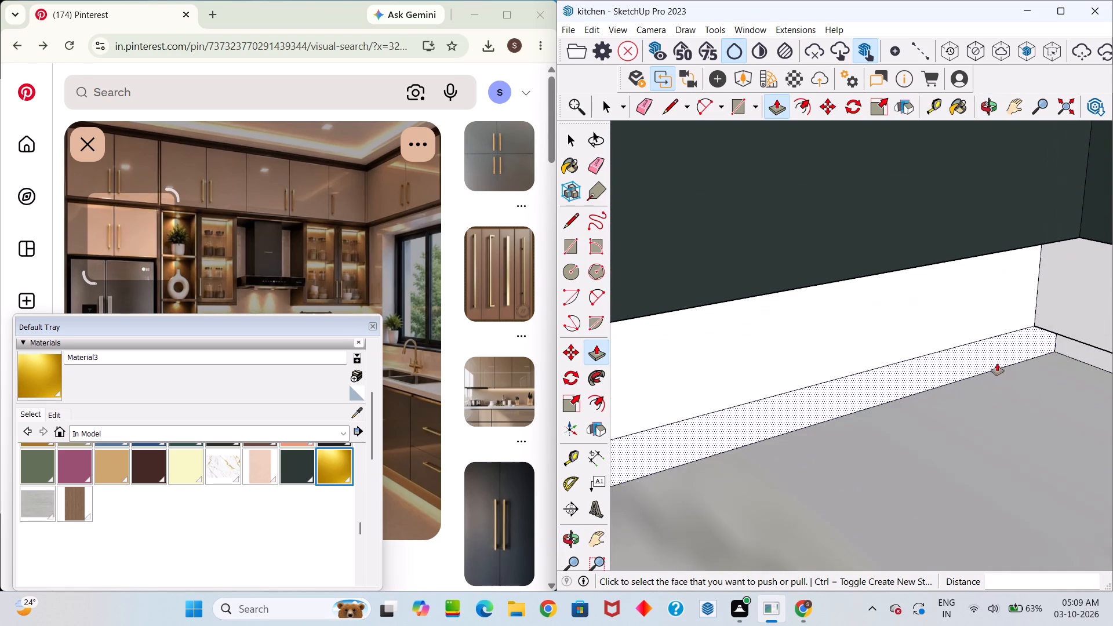
scroll(997, 363, up, 2)
double_click(1001, 354)
Examine the extruded plinth strips around the inner corner and the whole kitchen from above.
scroll(1001, 359, down, 9)
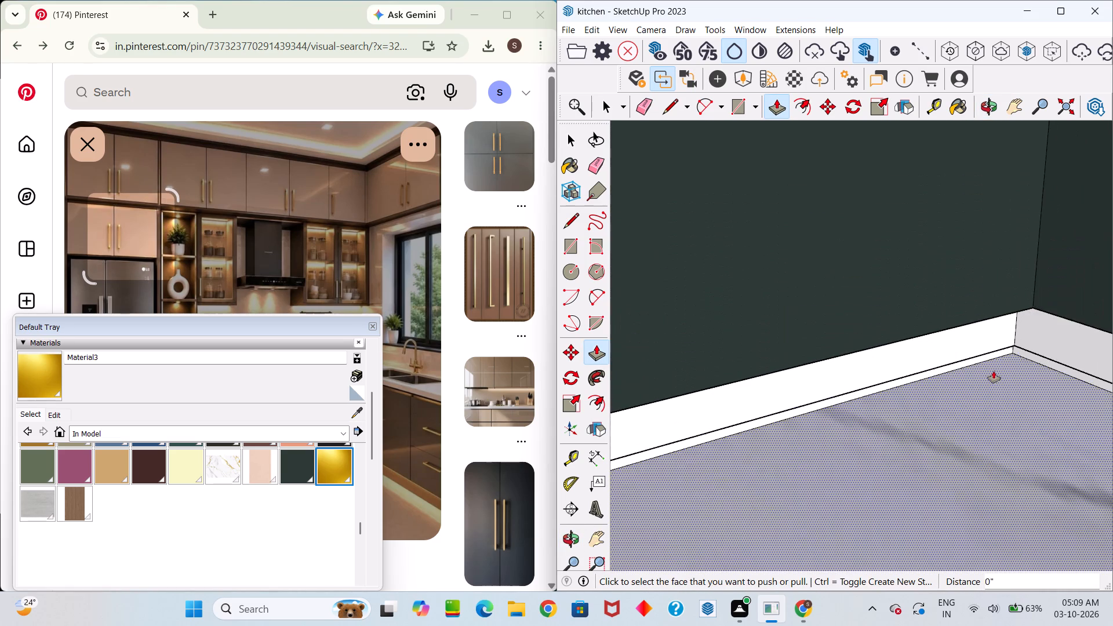
scroll(994, 371, down, 7)
middle_drag(994, 373, 864, 315)
scroll(848, 387, down, 8)
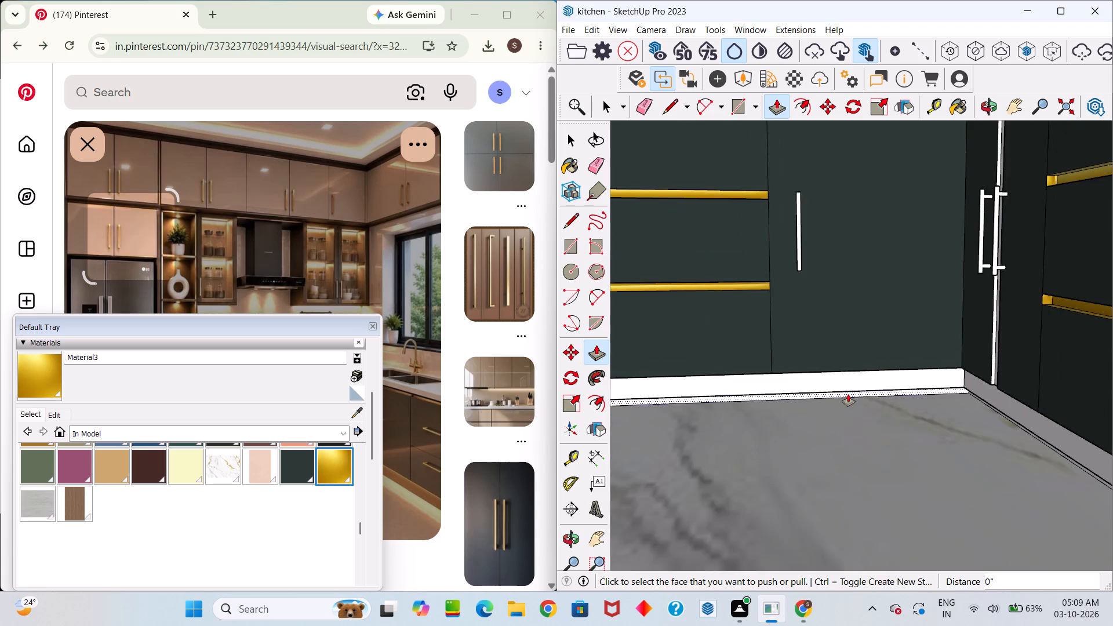
scroll(848, 394, down, 8)
scroll(845, 404, up, 17)
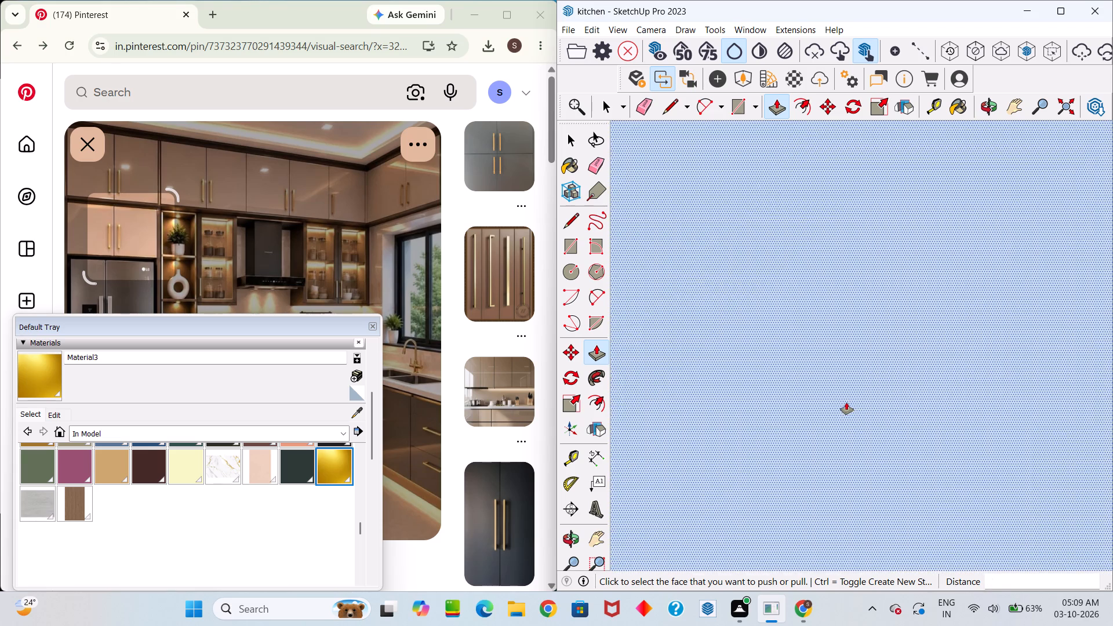
scroll(846, 402, up, 3)
middle_drag(871, 415, 969, 477)
drag(876, 420, 969, 477)
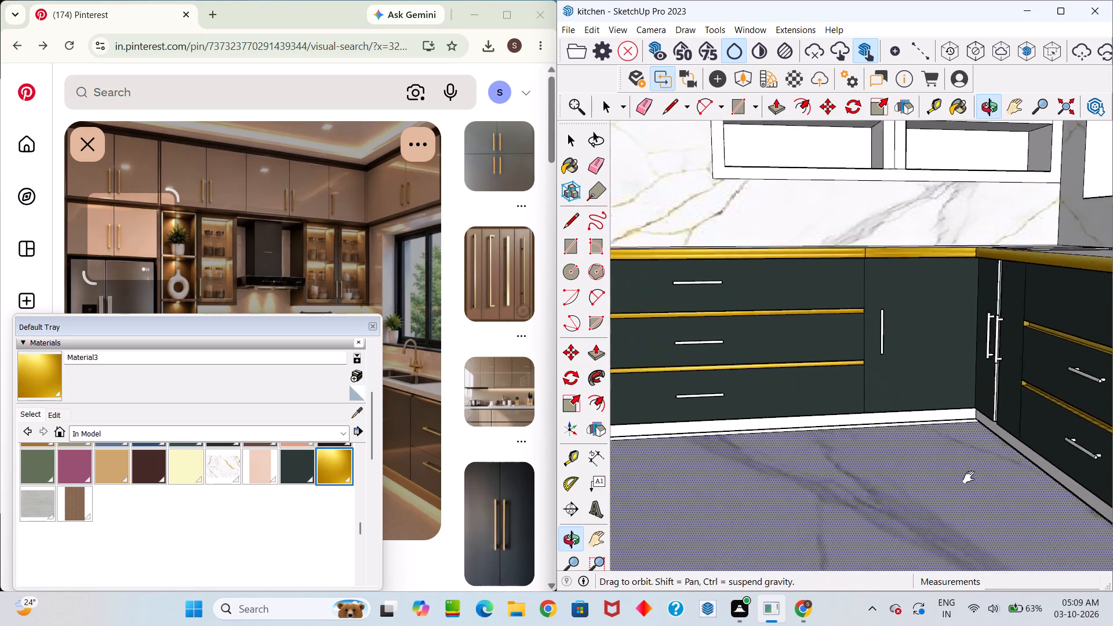
drag(969, 477, 1056, 558)
middle_drag(969, 477, 1056, 558)
scroll(1002, 481, down, 19)
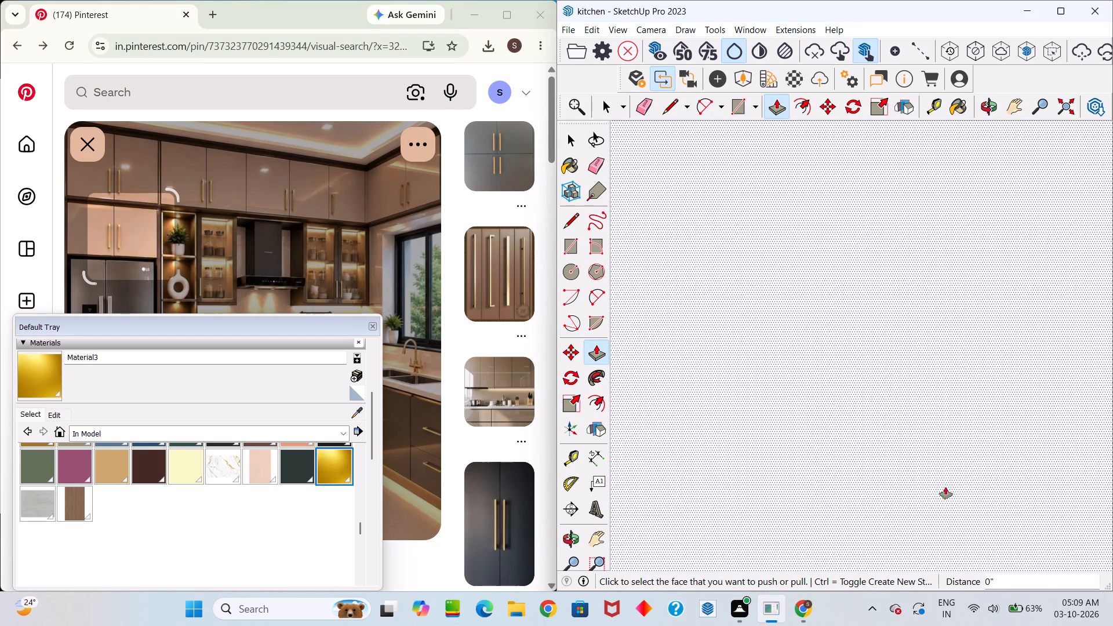
scroll(945, 487, down, 20)
scroll(945, 487, down, 4)
middle_drag(940, 432, 920, 564)
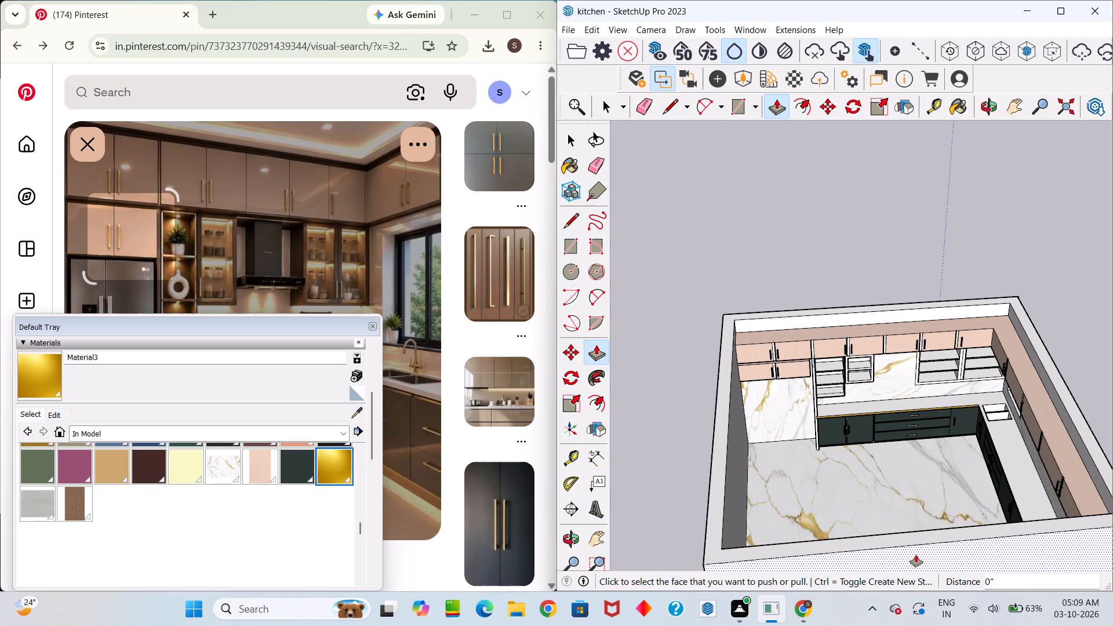
key(space)
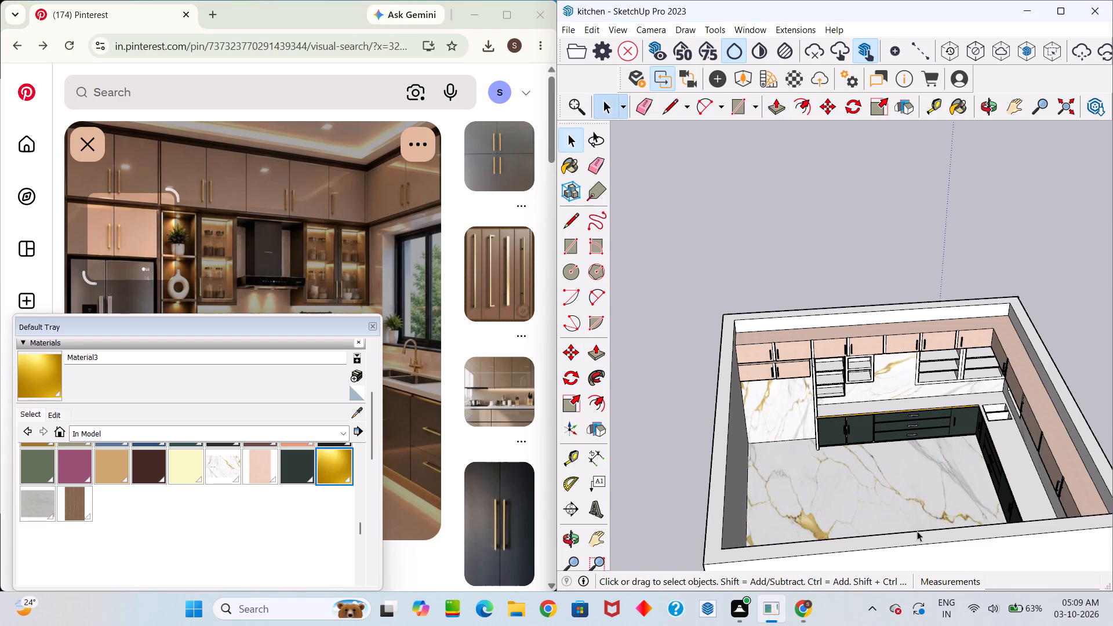
Draw a narrow rectangle about 1' 9" long on the ceiling of the open shelf unit's top compartment, beside the tall side panel, near its back.
scroll(918, 521, up, 6)
scroll(888, 397, up, 1)
middle_drag(908, 387, 814, 386)
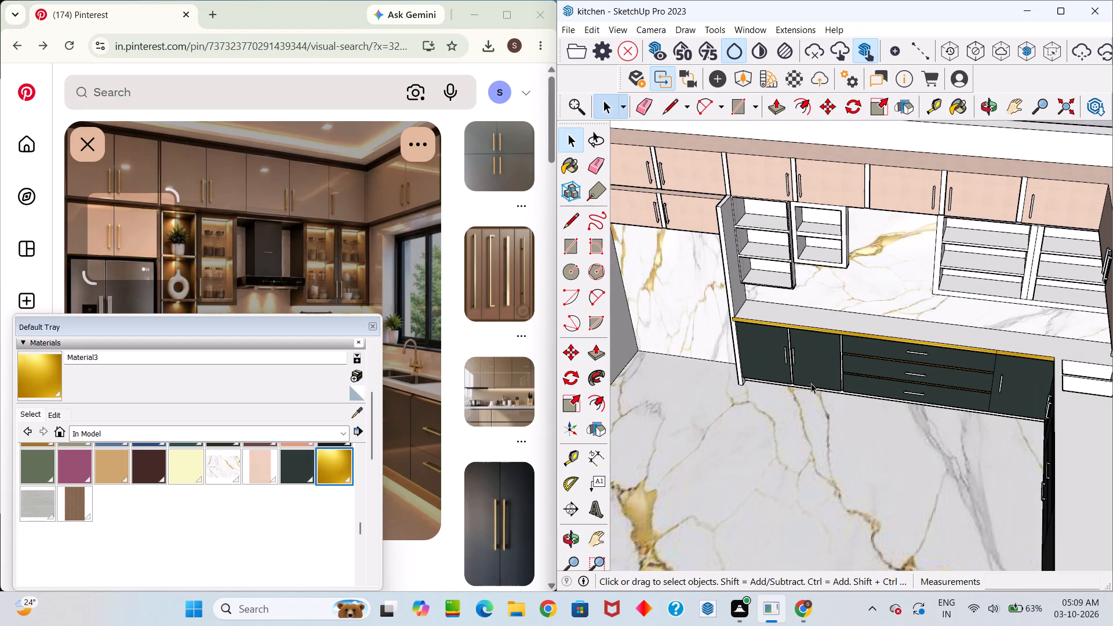
middle_drag(820, 370, 930, 549)
drag(820, 370, 930, 549)
scroll(892, 418, up, 6)
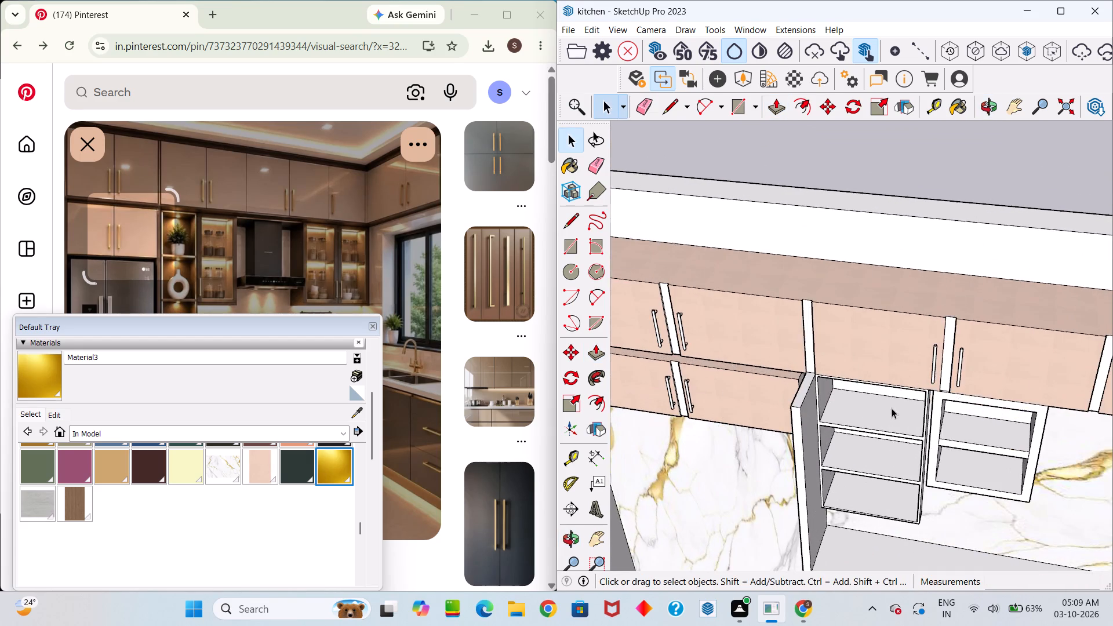
middle_drag(881, 411, 903, 242)
scroll(885, 347, up, 7)
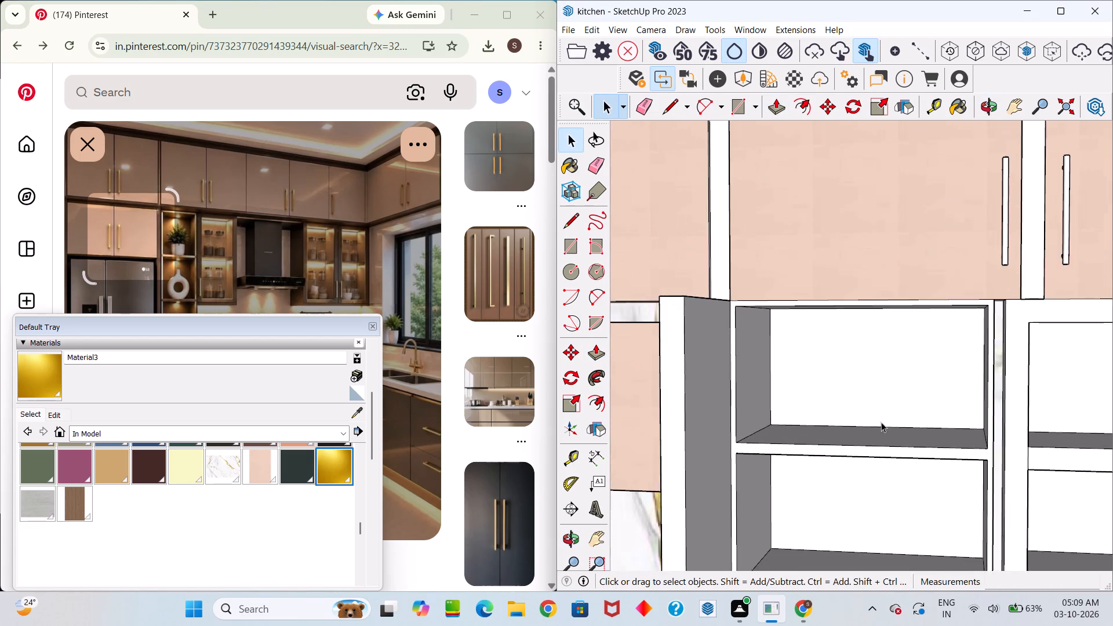
middle_drag(883, 413, 882, 278)
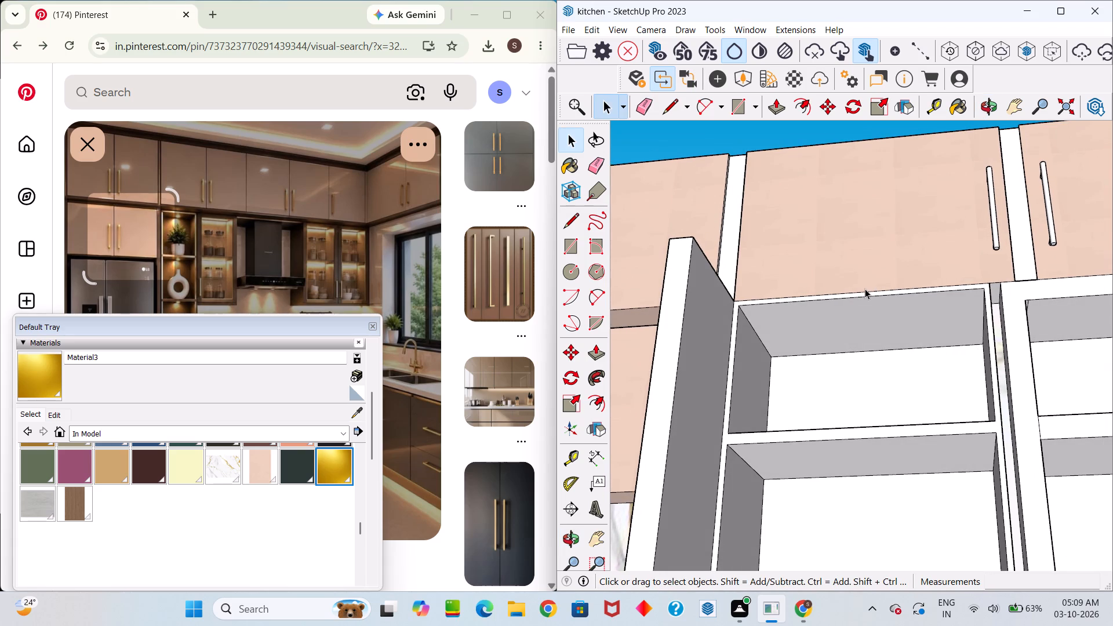
key(r)
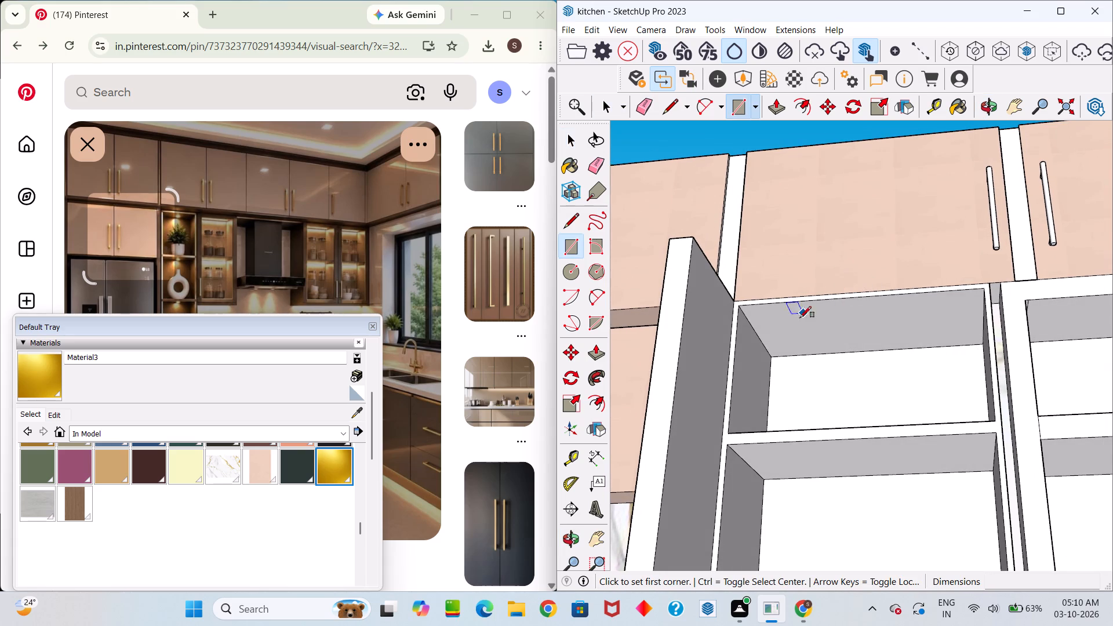
scroll(803, 330, up, 6)
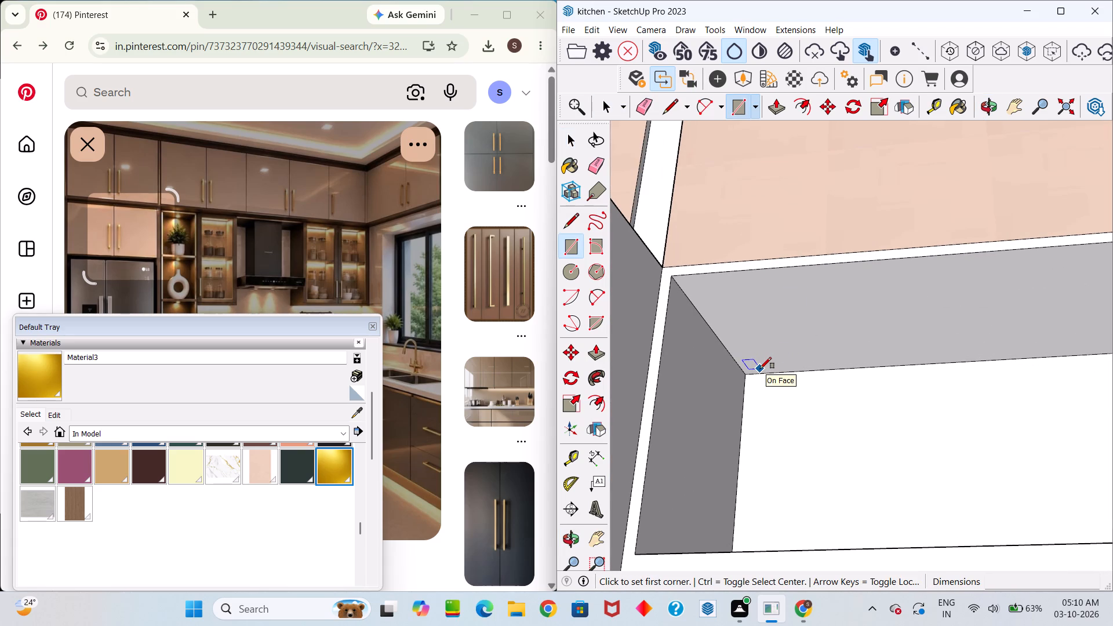
click(760, 369)
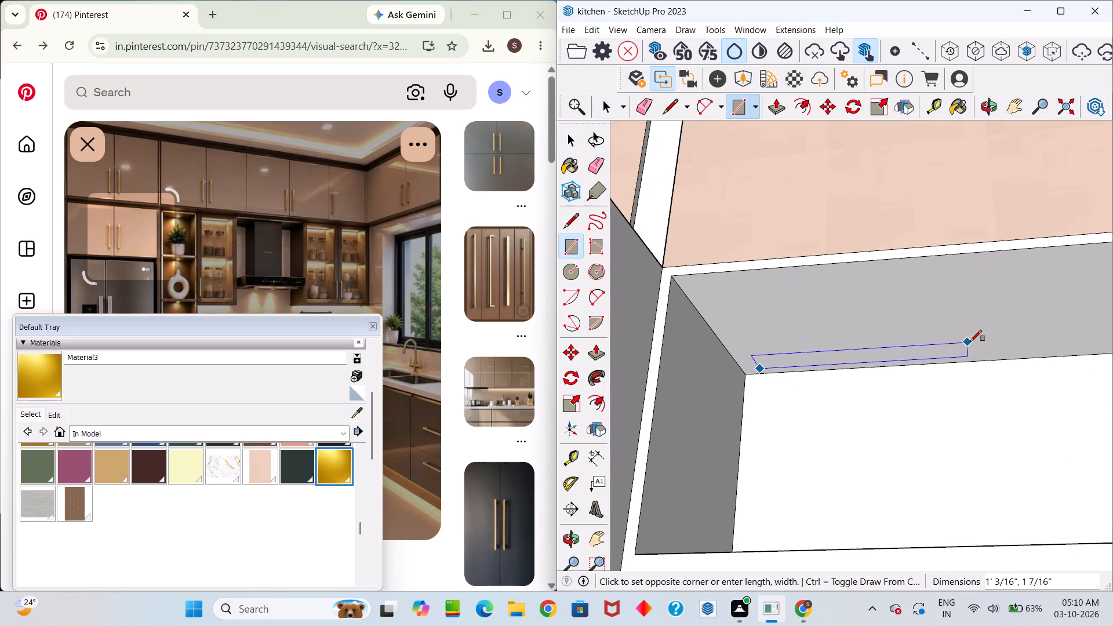
scroll(1010, 337, down, 7)
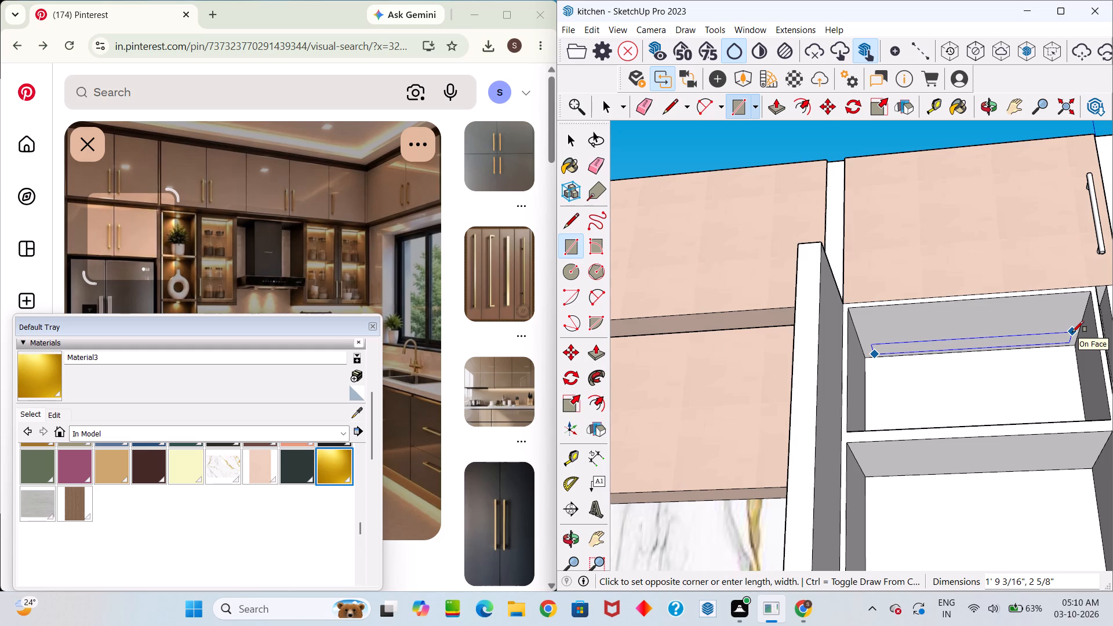
scroll(1072, 332, up, 16)
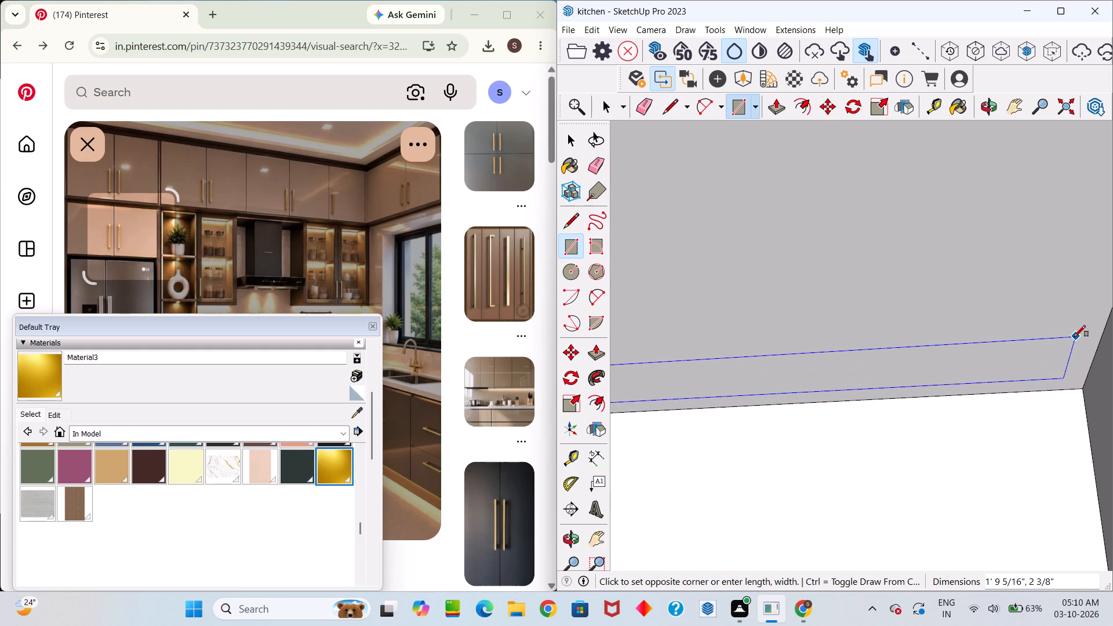
click(1073, 348)
scroll(1057, 340, down, 3)
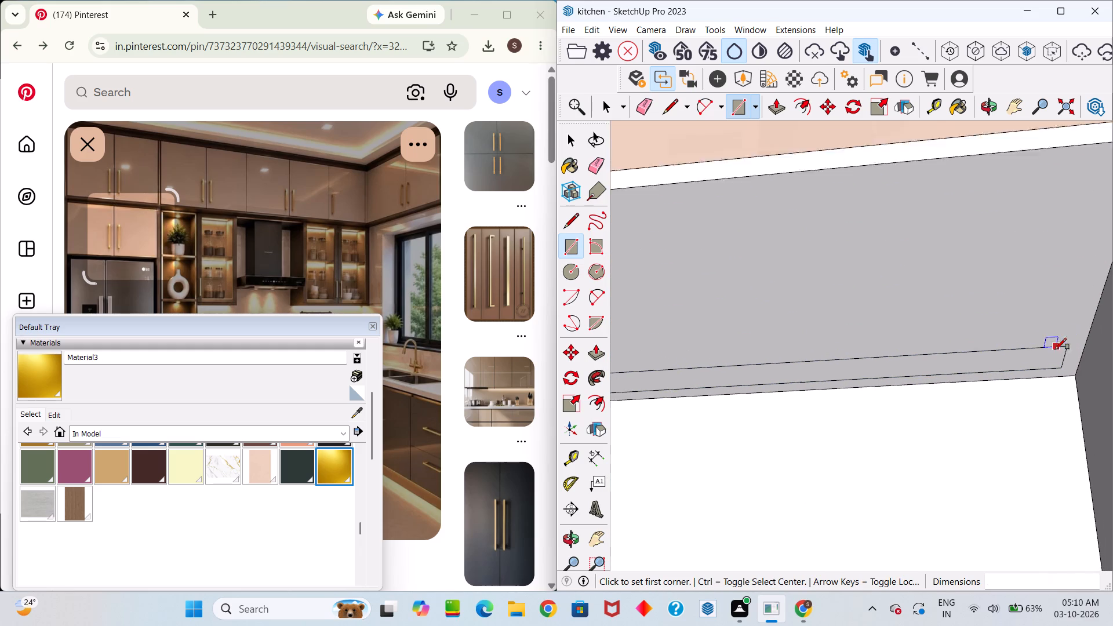
scroll(1055, 350, down, 8)
Copy the narrow ceiling rectangle from the open shelf unit's top compartment about 1' 1 11/16" down onto the middle compartment's ceiling.
key(b)
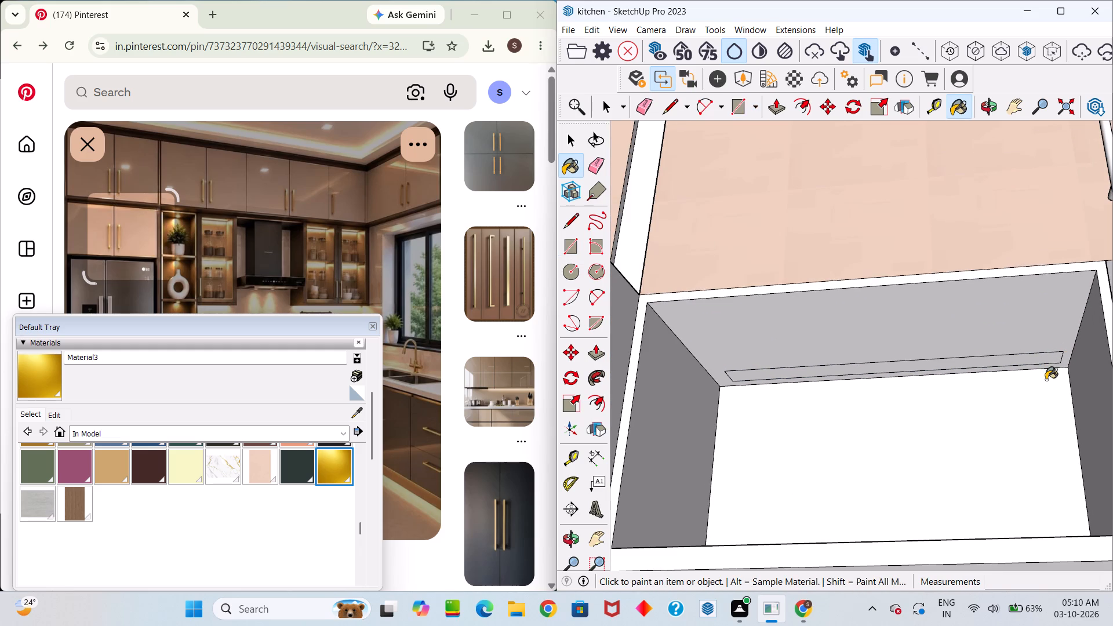
key(space)
scroll(1057, 358, up, 5)
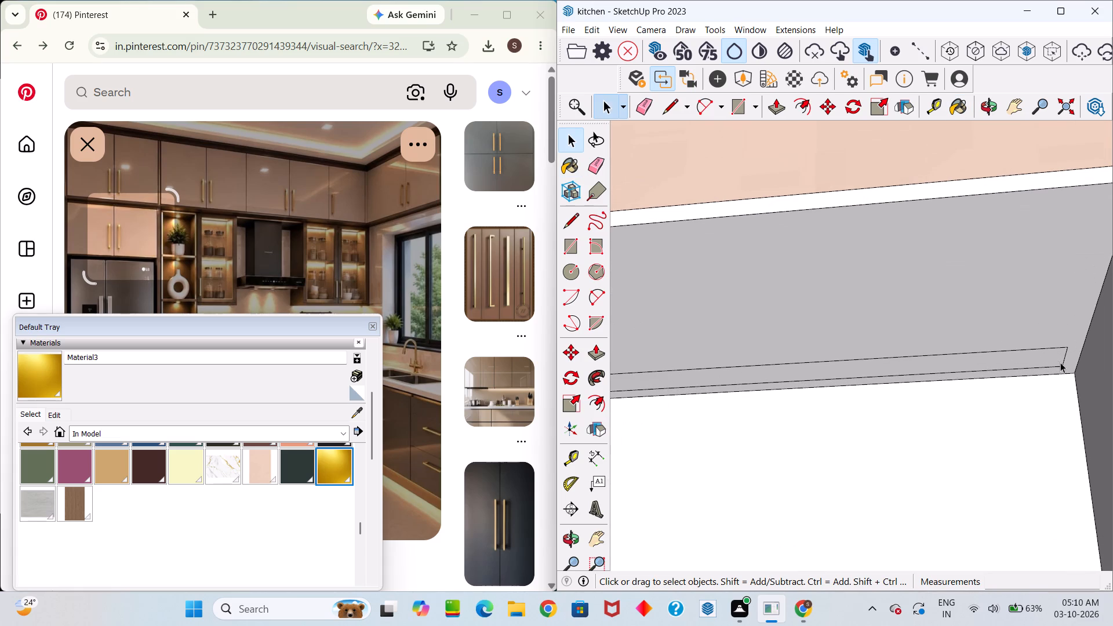
click(1061, 365)
scroll(1012, 354, down, 5)
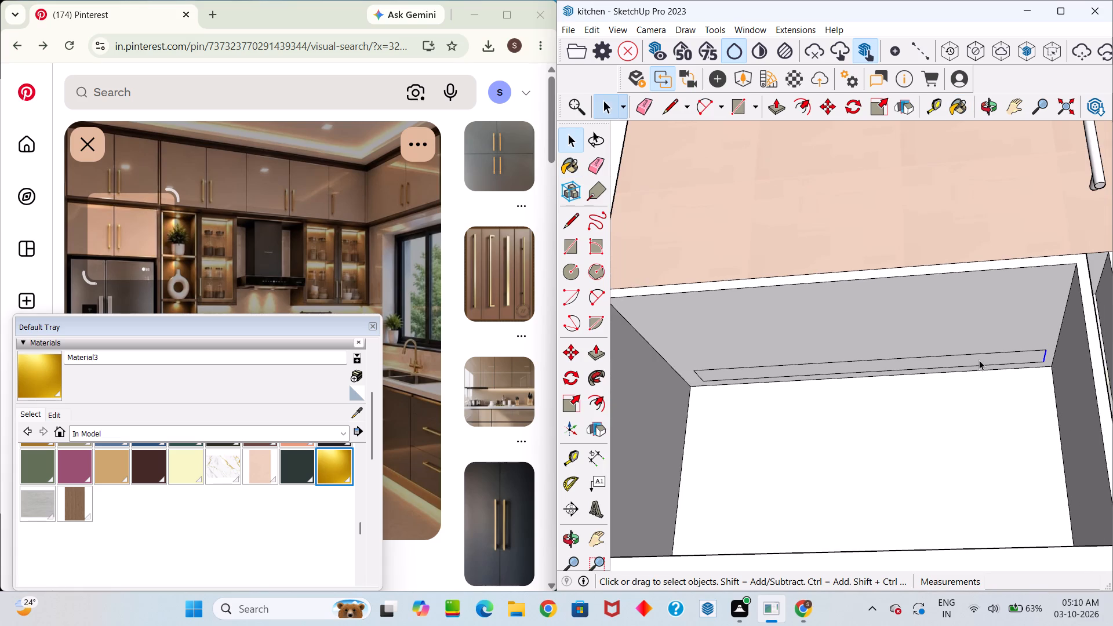
double_click(979, 360)
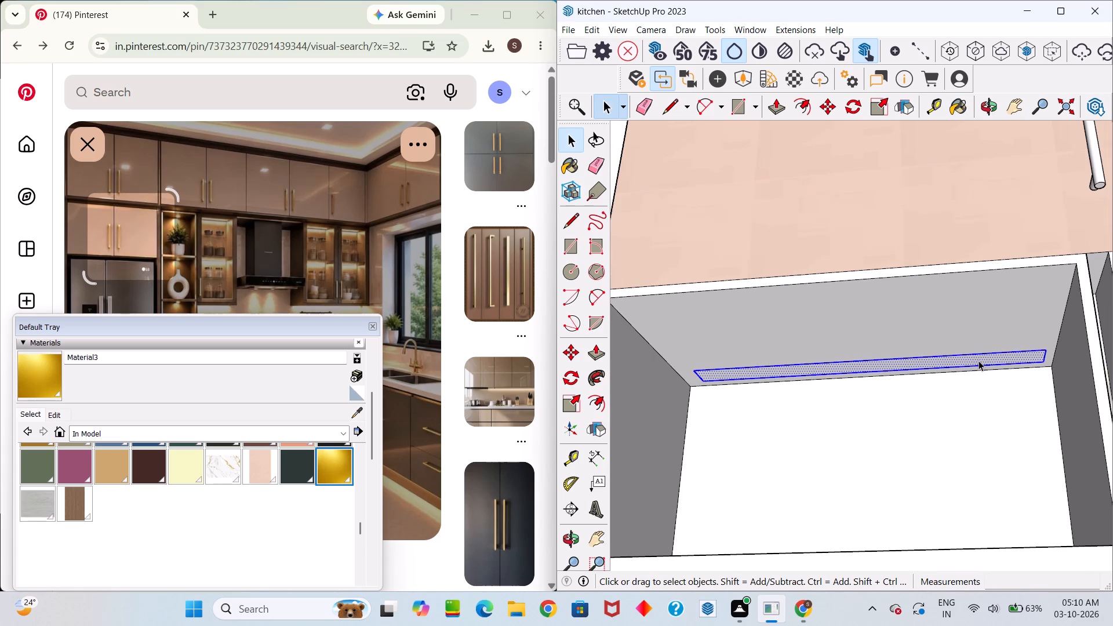
key(m)
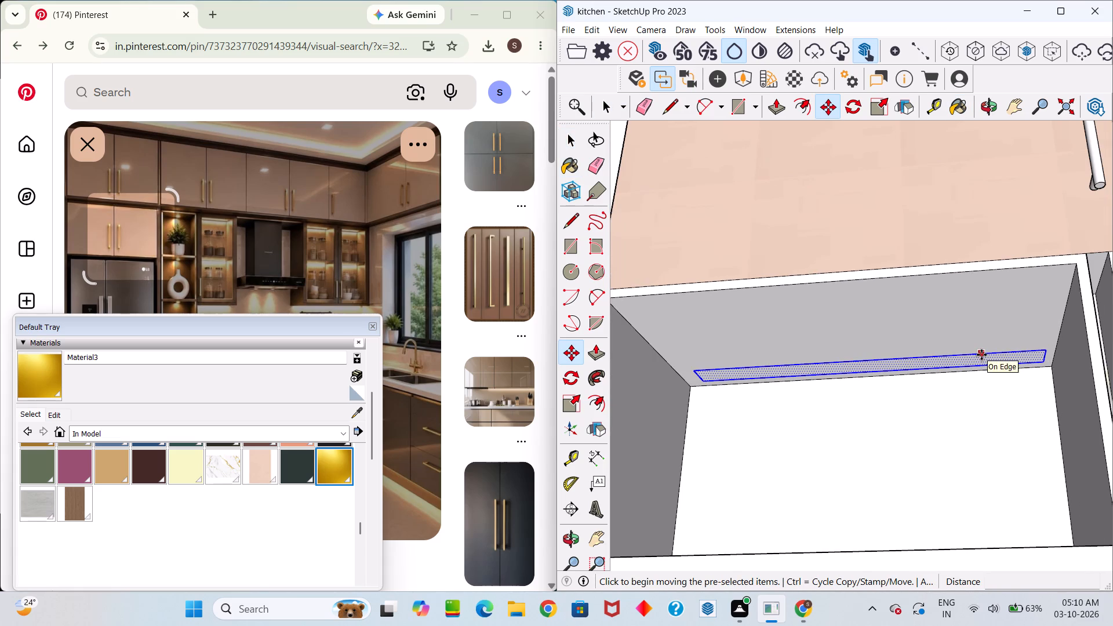
click(981, 355)
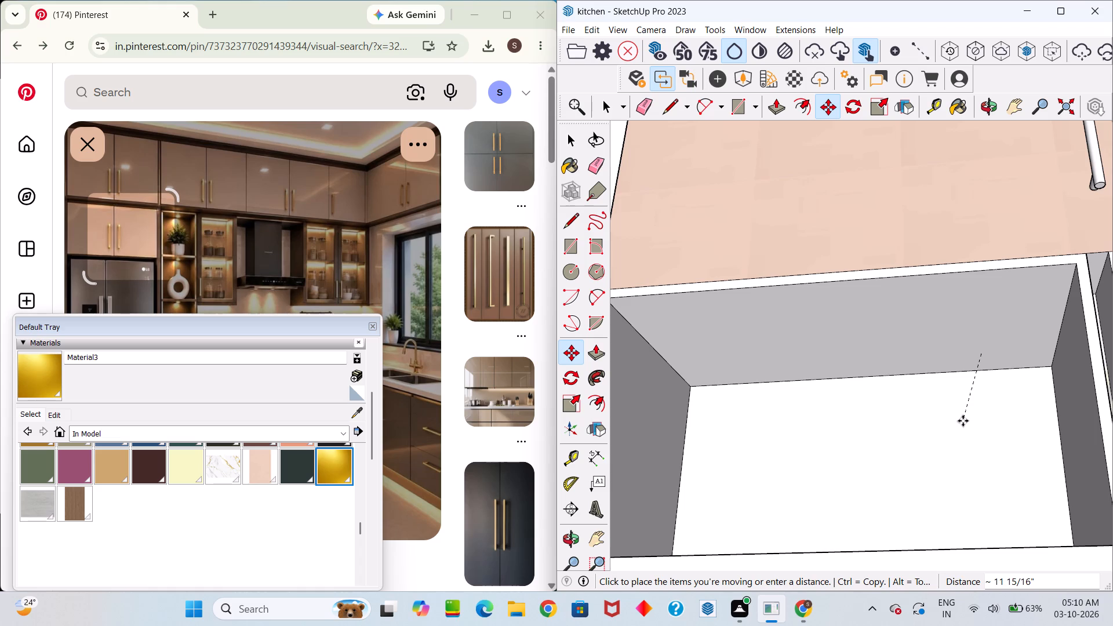
scroll(963, 421, down, 9)
scroll(960, 496, up, 4)
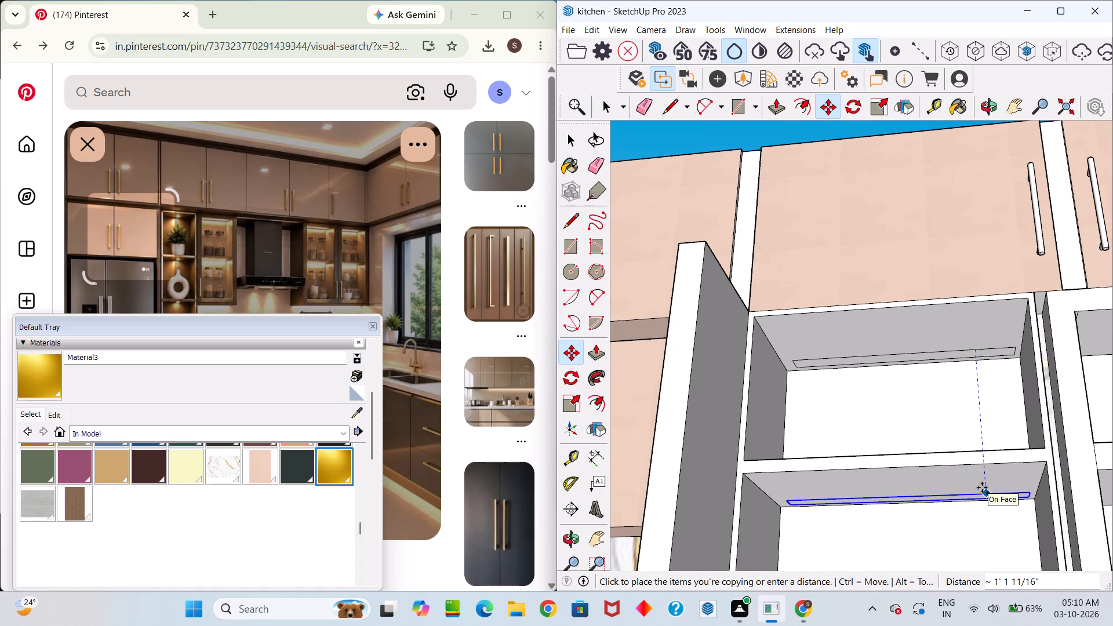
click(982, 487)
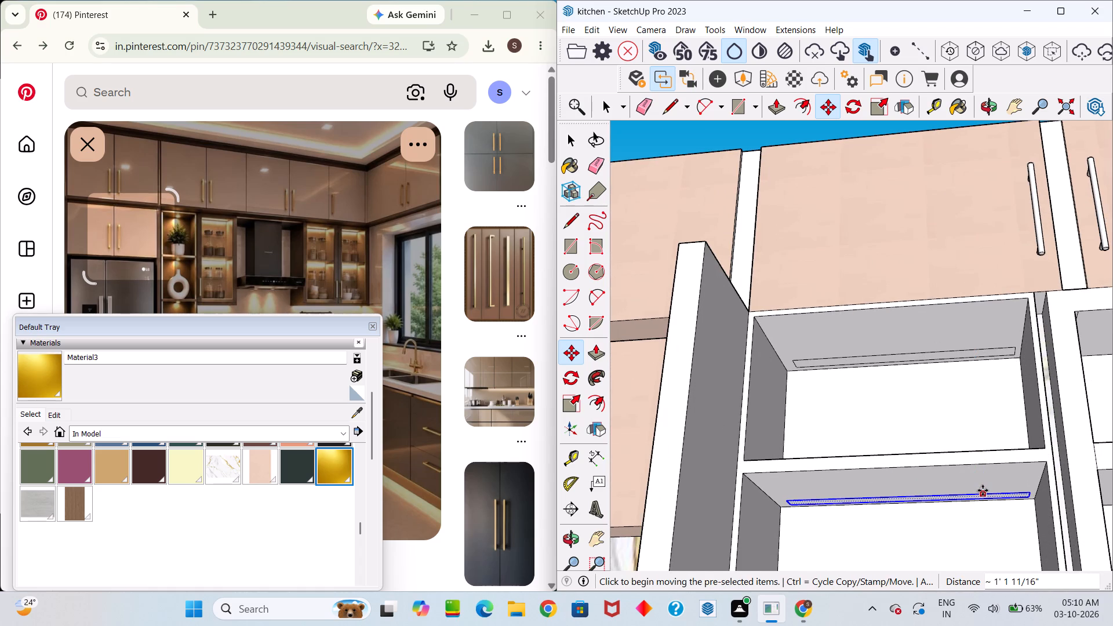
Copy the middle compartment's ceiling strip about 1' 1 11/16" down onto the ceiling of the open shelf unit's third compartment.
click(983, 490)
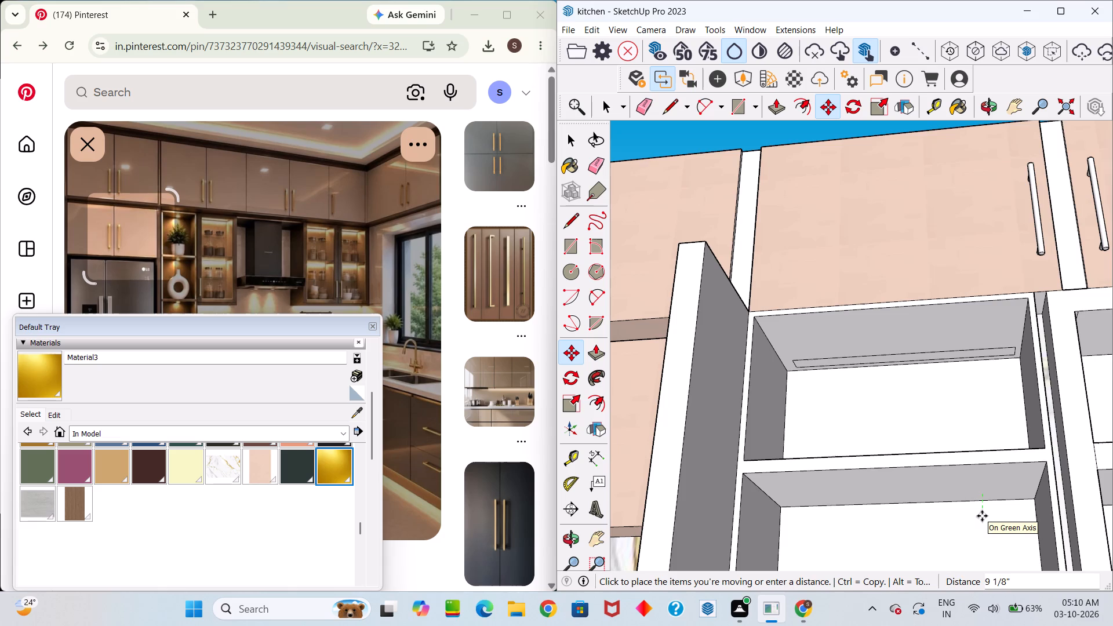
scroll(985, 498, down, 15)
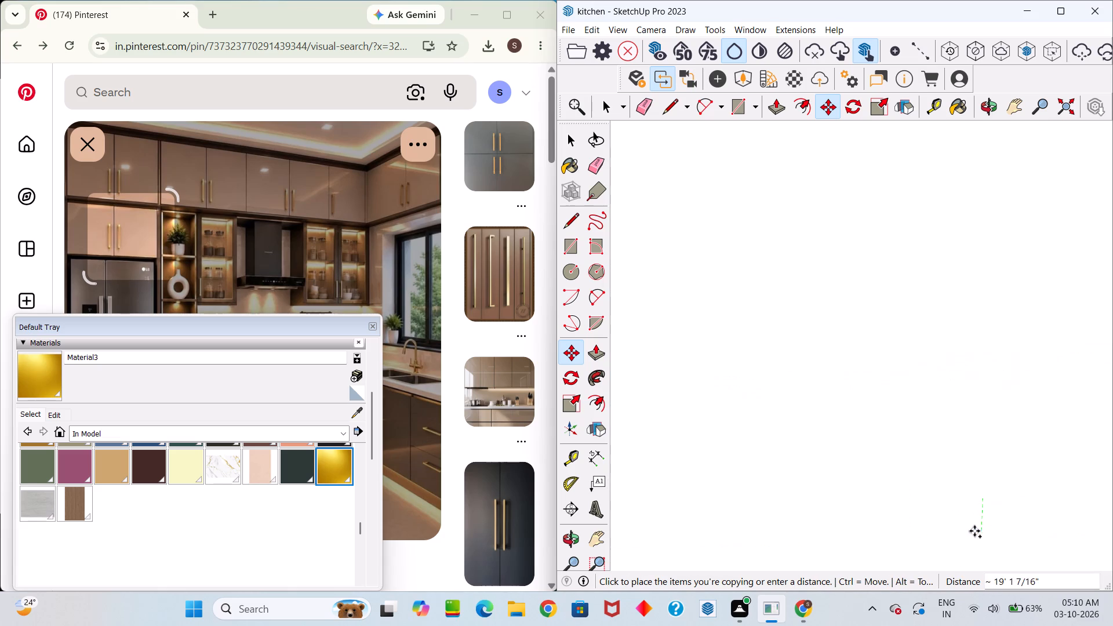
scroll(975, 527, down, 12)
scroll(973, 524, up, 20)
scroll(973, 524, up, 15)
scroll(974, 516, down, 20)
scroll(974, 516, down, 15)
scroll(974, 515, down, 20)
scroll(974, 515, down, 20)
middle_drag(978, 431, 960, 600)
scroll(986, 438, up, 17)
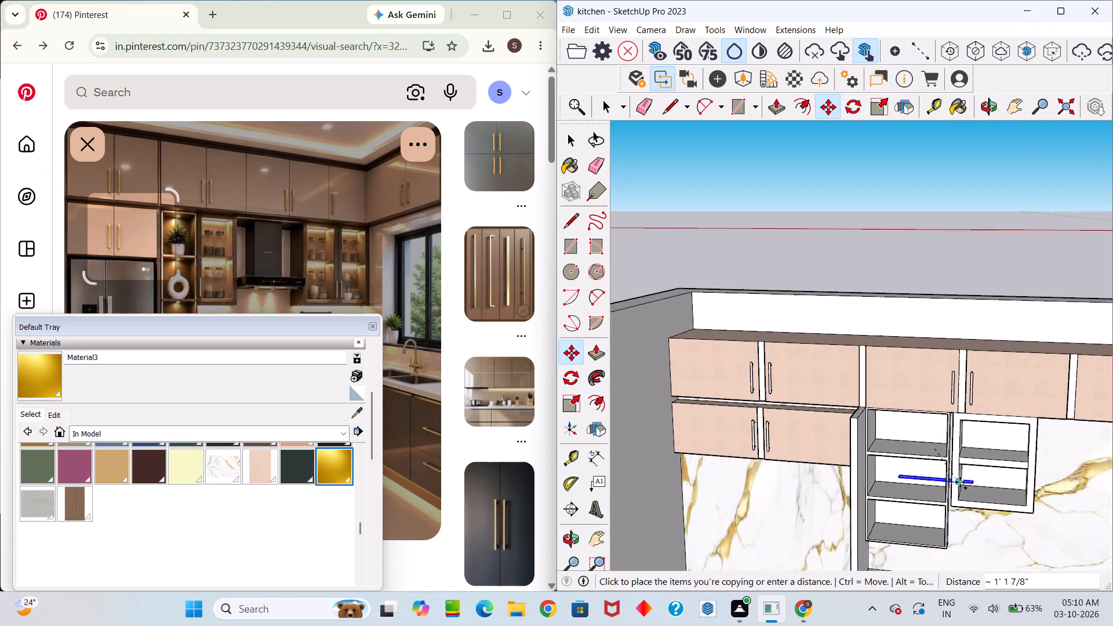
scroll(960, 482, up, 3)
middle_drag(892, 534, 940, 417)
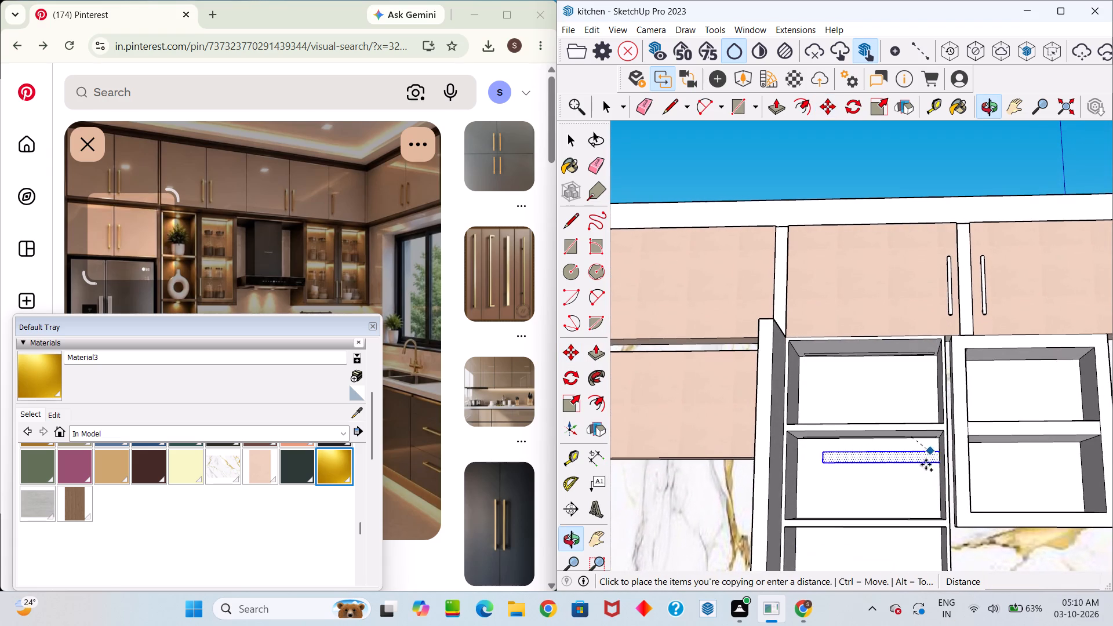
scroll(914, 514, up, 2)
middle_drag(914, 528, 910, 421)
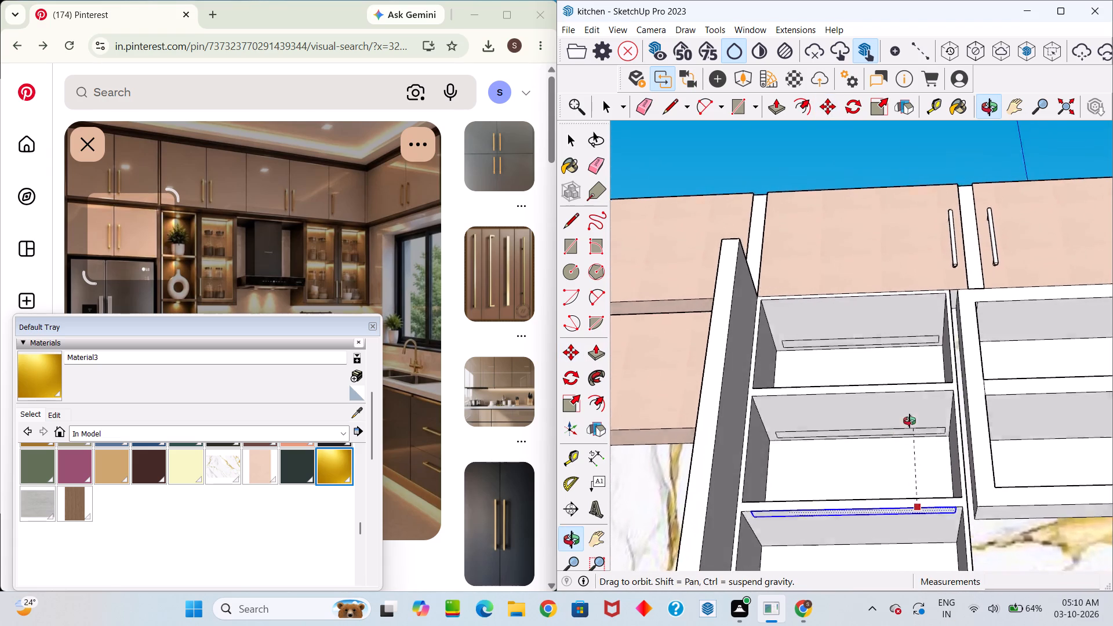
middle_drag(910, 421, 911, 379)
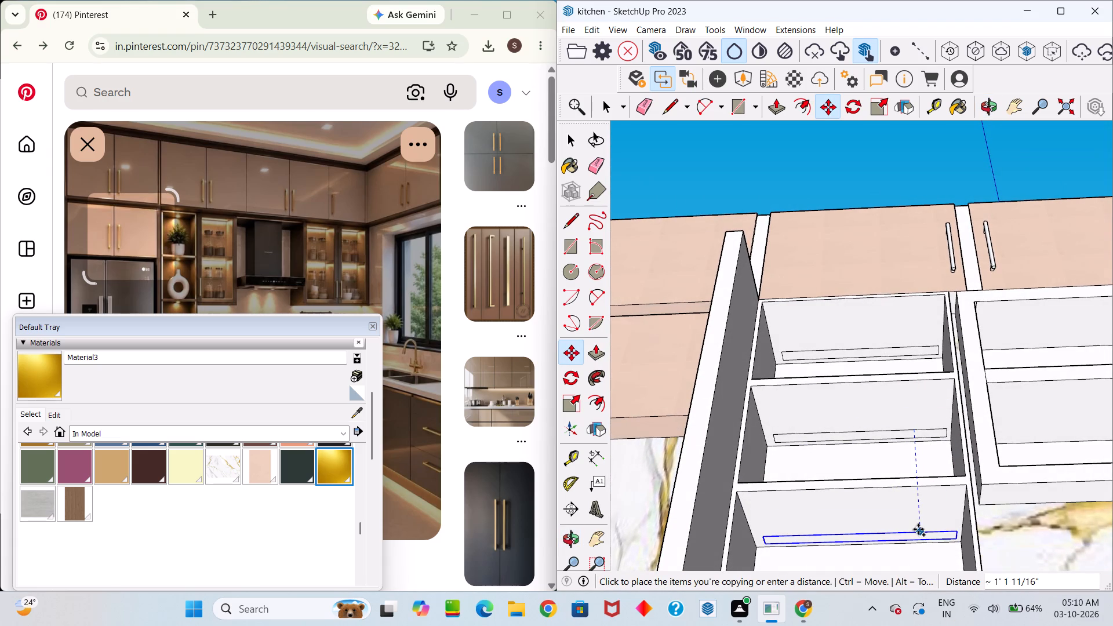
click(917, 529)
Copy the strip from the third compartment about 2' 4 1/8" across onto the ceiling of the adjoining two-compartment unit's lower opening, near its back.
click(917, 529)
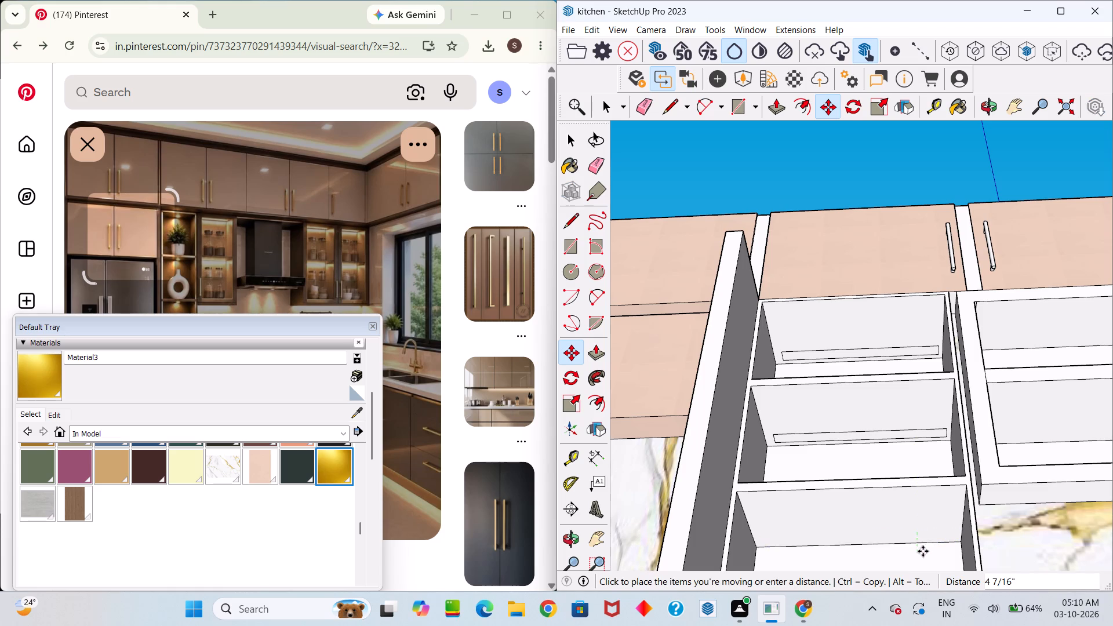
scroll(923, 543, down, 10)
scroll(922, 533, up, 11)
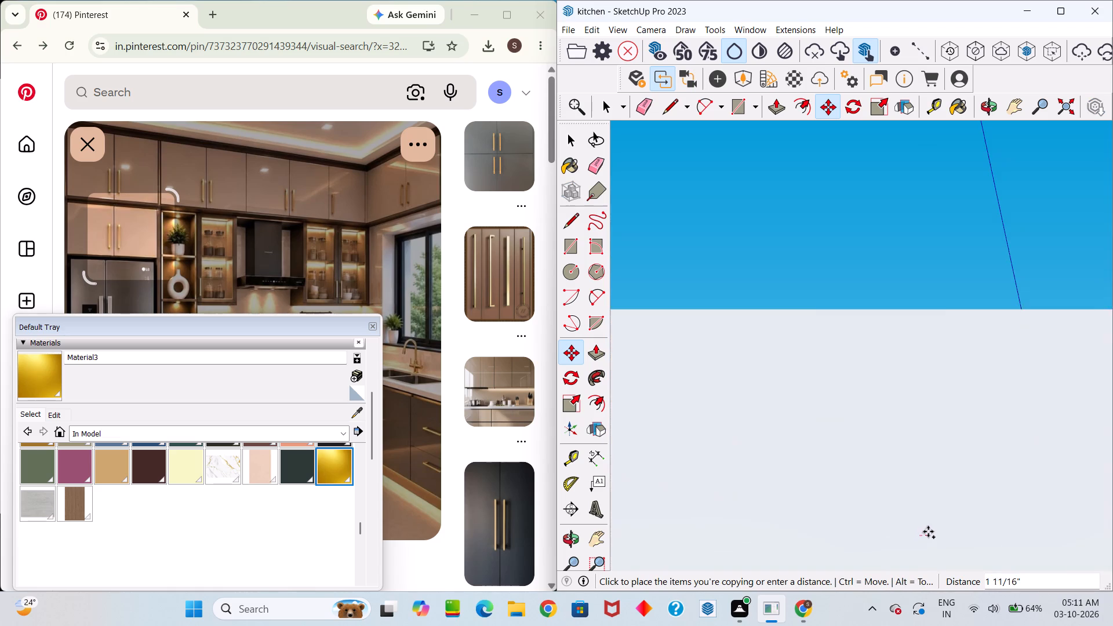
scroll(928, 532, up, 7)
middle_drag(922, 538, 864, 623)
scroll(864, 621, up, 1)
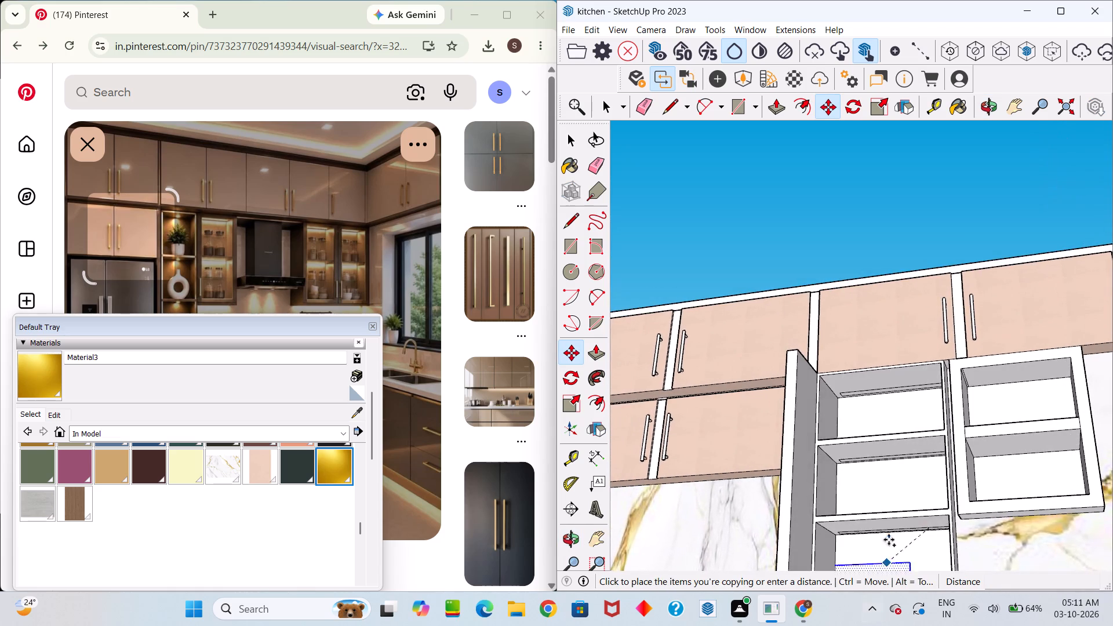
scroll(889, 509, down, 6)
middle_drag(889, 504, 860, 617)
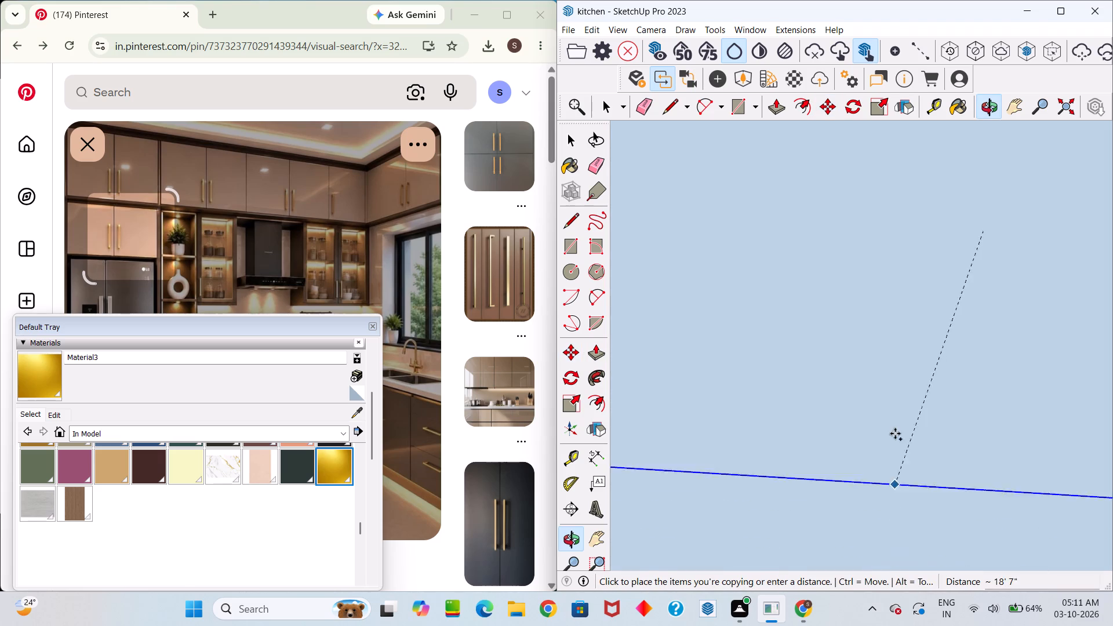
scroll(893, 404, down, 20)
scroll(893, 404, down, 20)
scroll(893, 404, down, 1)
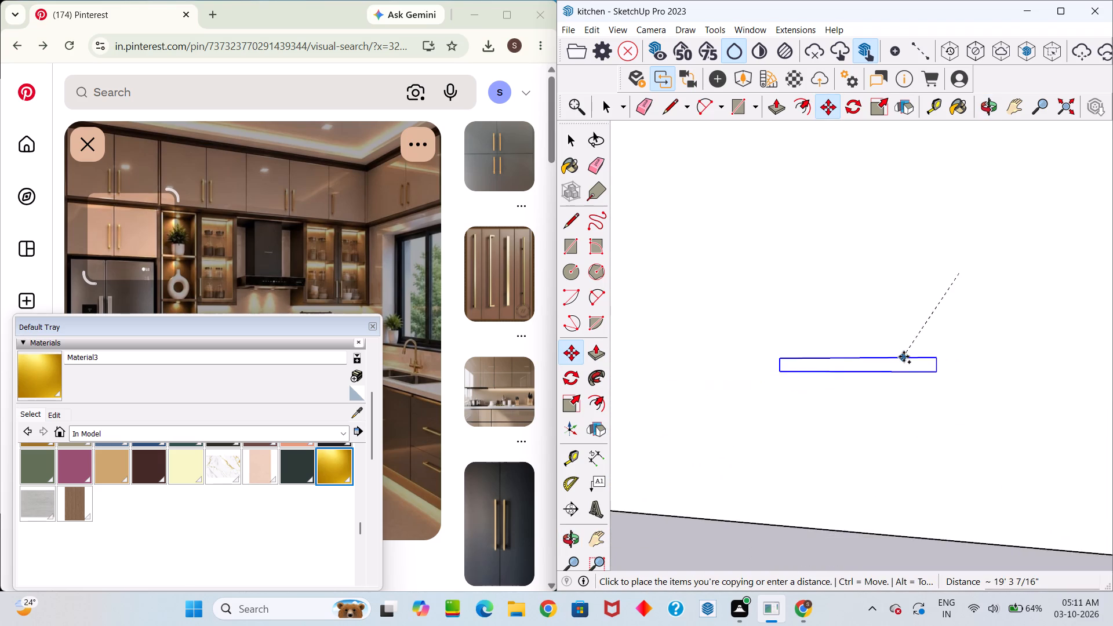
scroll(904, 356, down, 5)
middle_drag(920, 306, 903, 543)
scroll(909, 440, down, 1)
scroll(918, 355, down, 19)
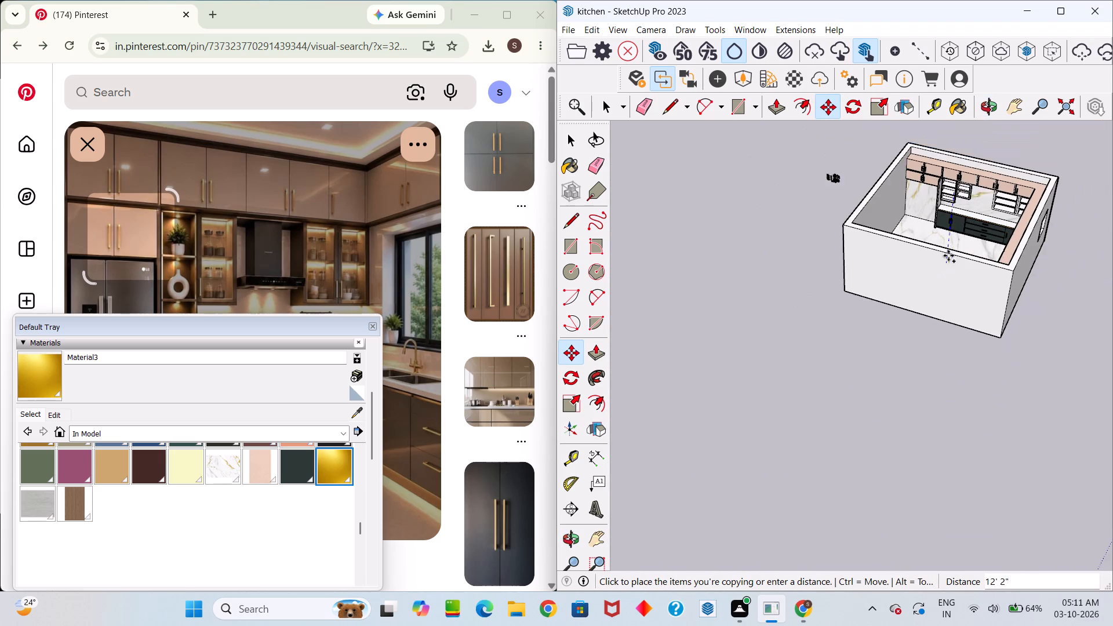
scroll(981, 179, up, 20)
scroll(981, 179, up, 4)
middle_drag(937, 186, 956, 189)
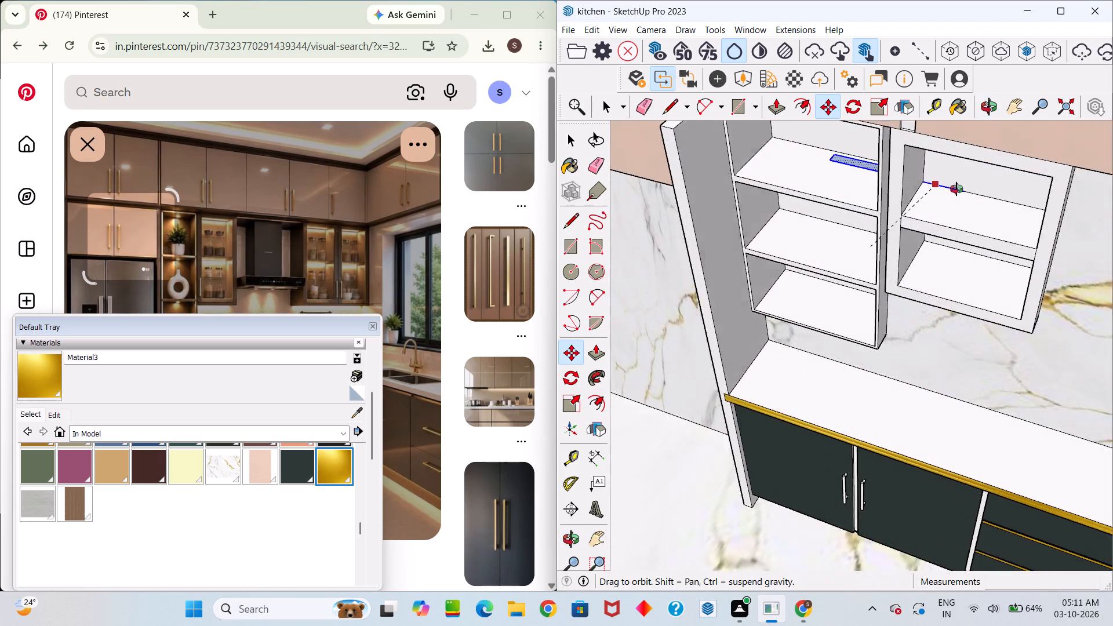
middle_drag(956, 189, 1021, 110)
scroll(994, 218, up, 10)
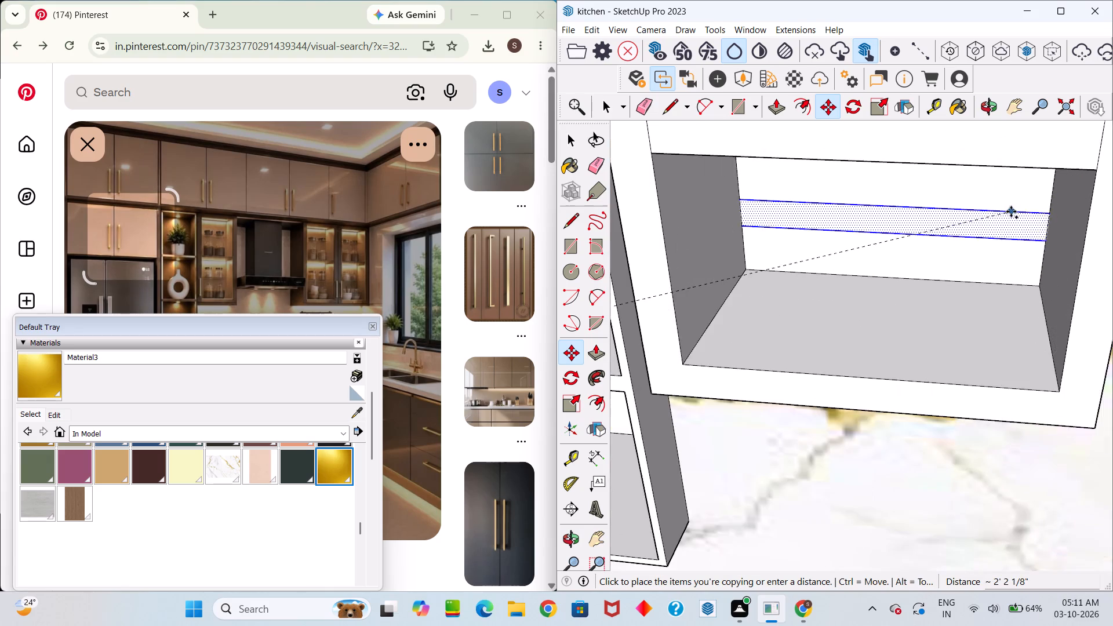
middle_drag(1009, 205, 1011, 83)
scroll(1003, 114, up, 2)
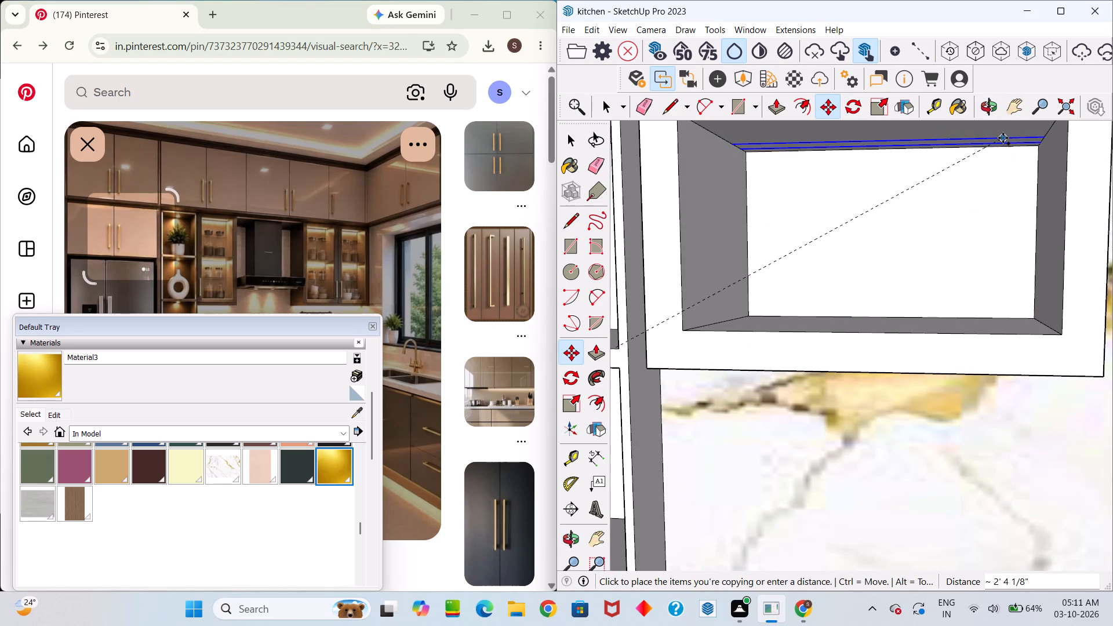
click(1003, 139)
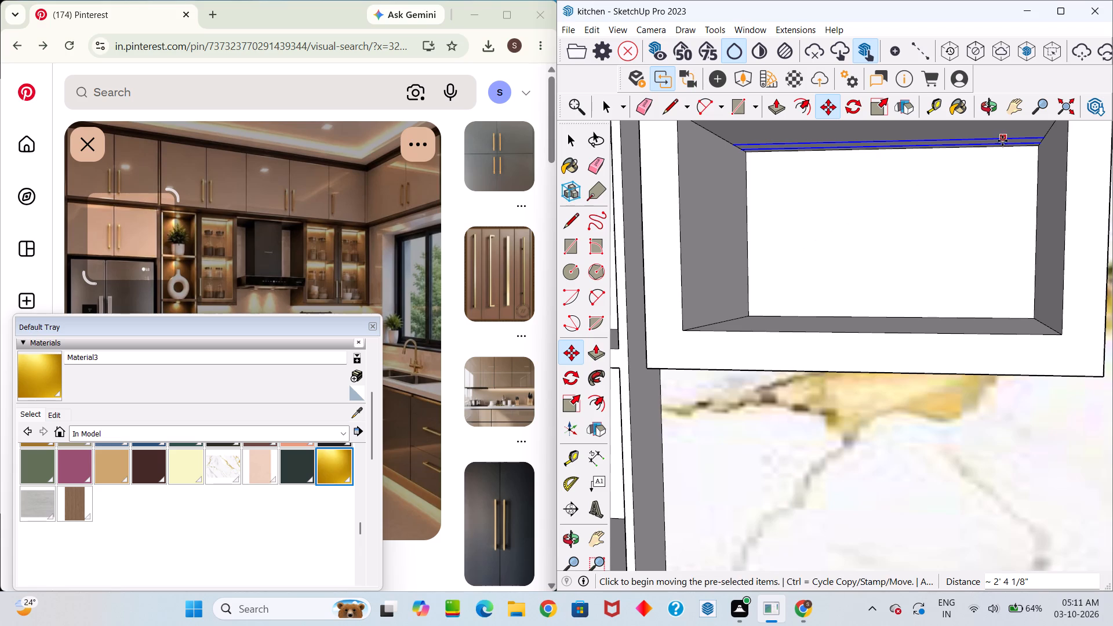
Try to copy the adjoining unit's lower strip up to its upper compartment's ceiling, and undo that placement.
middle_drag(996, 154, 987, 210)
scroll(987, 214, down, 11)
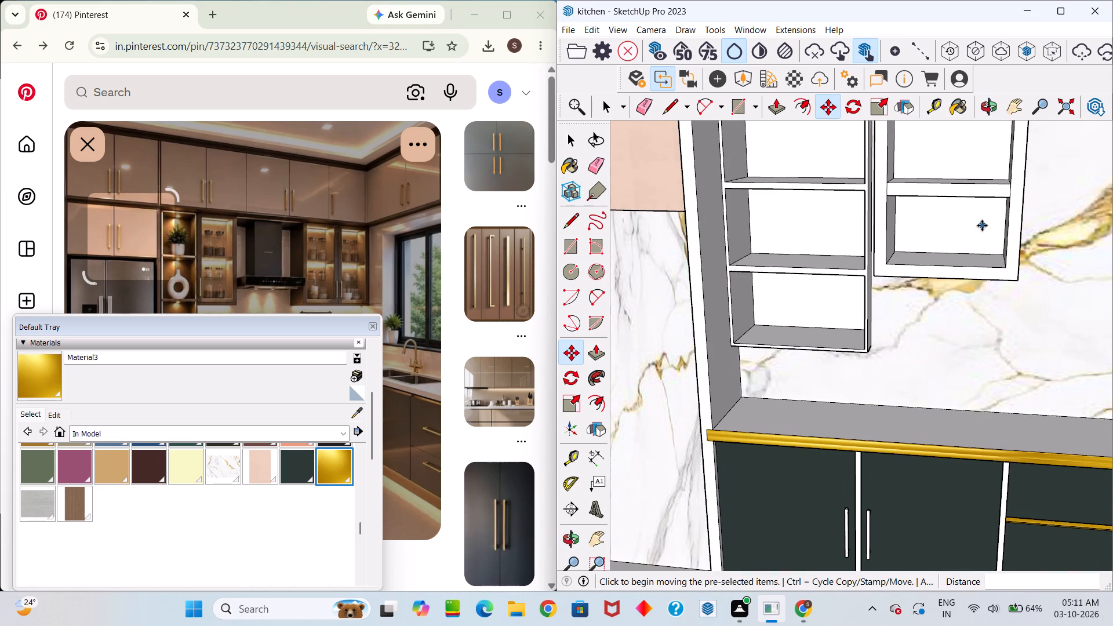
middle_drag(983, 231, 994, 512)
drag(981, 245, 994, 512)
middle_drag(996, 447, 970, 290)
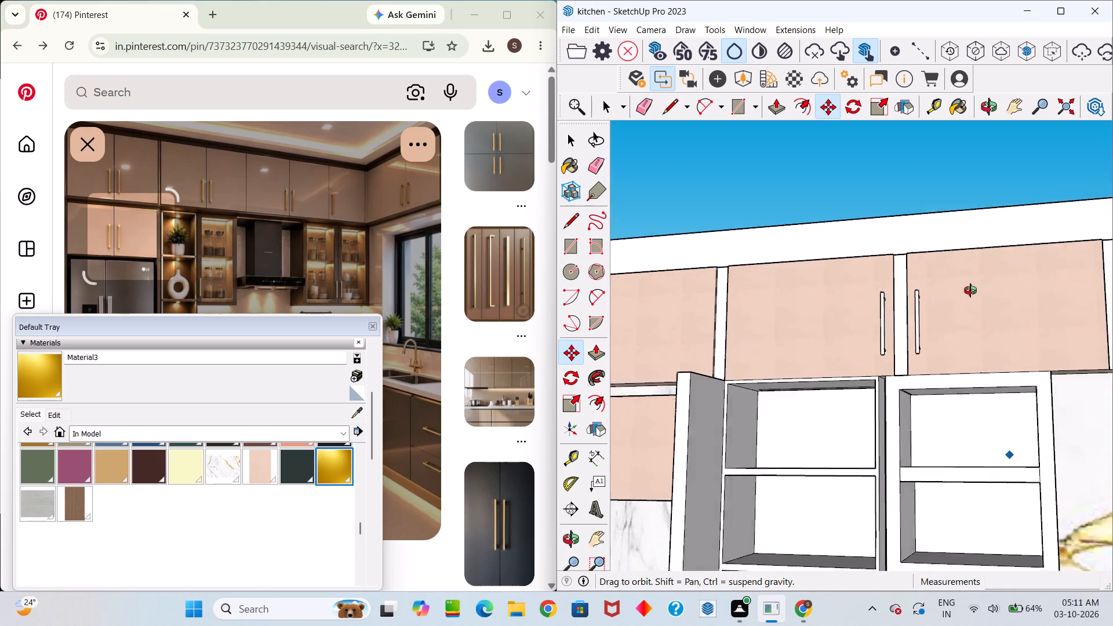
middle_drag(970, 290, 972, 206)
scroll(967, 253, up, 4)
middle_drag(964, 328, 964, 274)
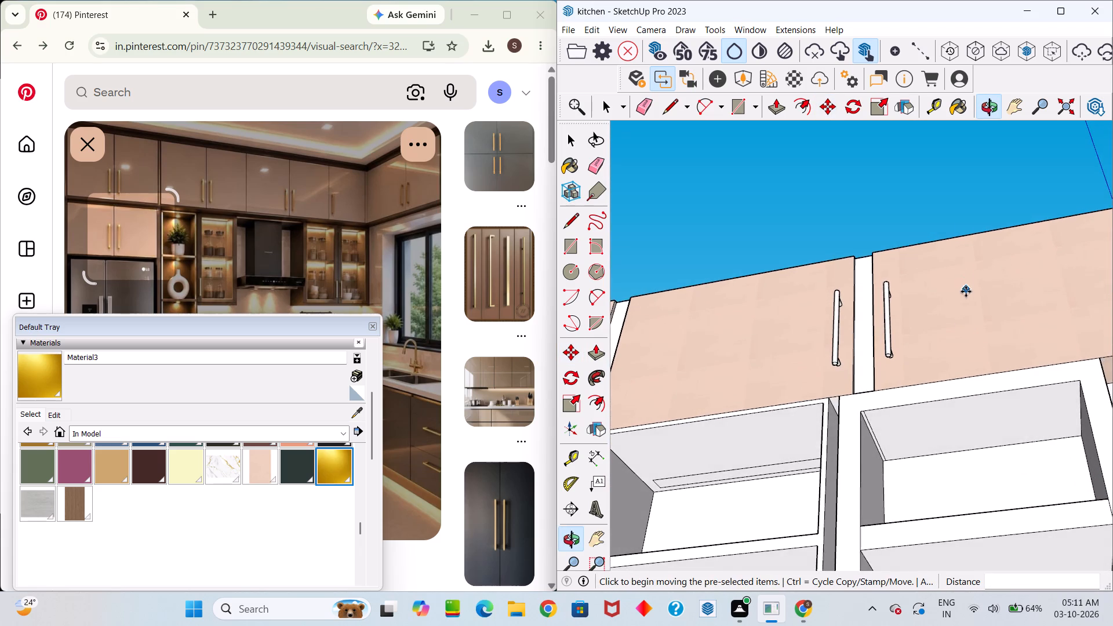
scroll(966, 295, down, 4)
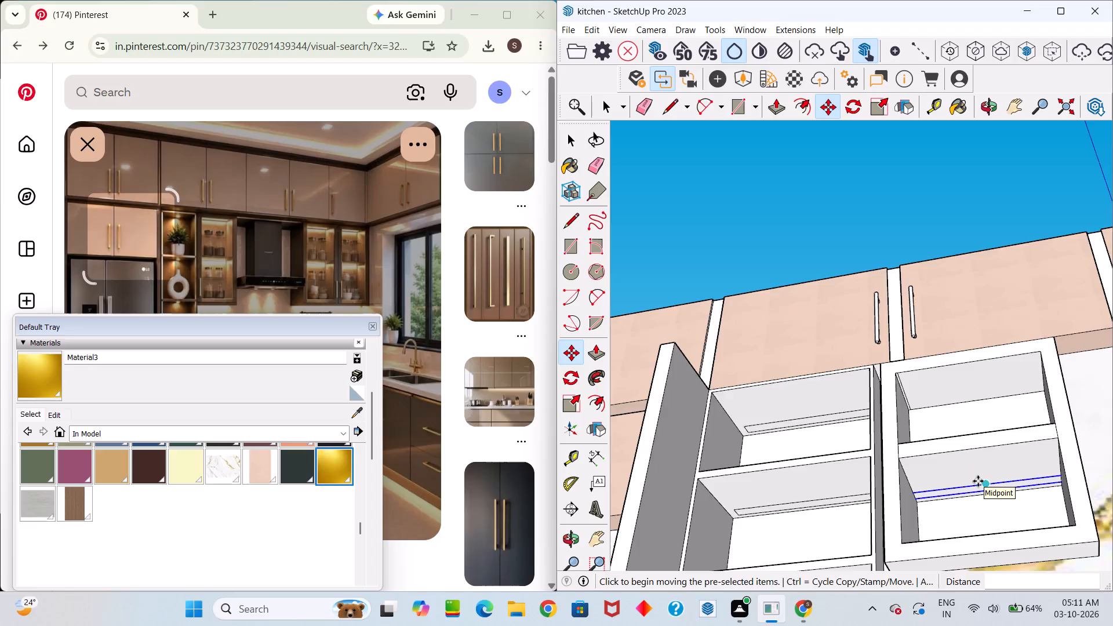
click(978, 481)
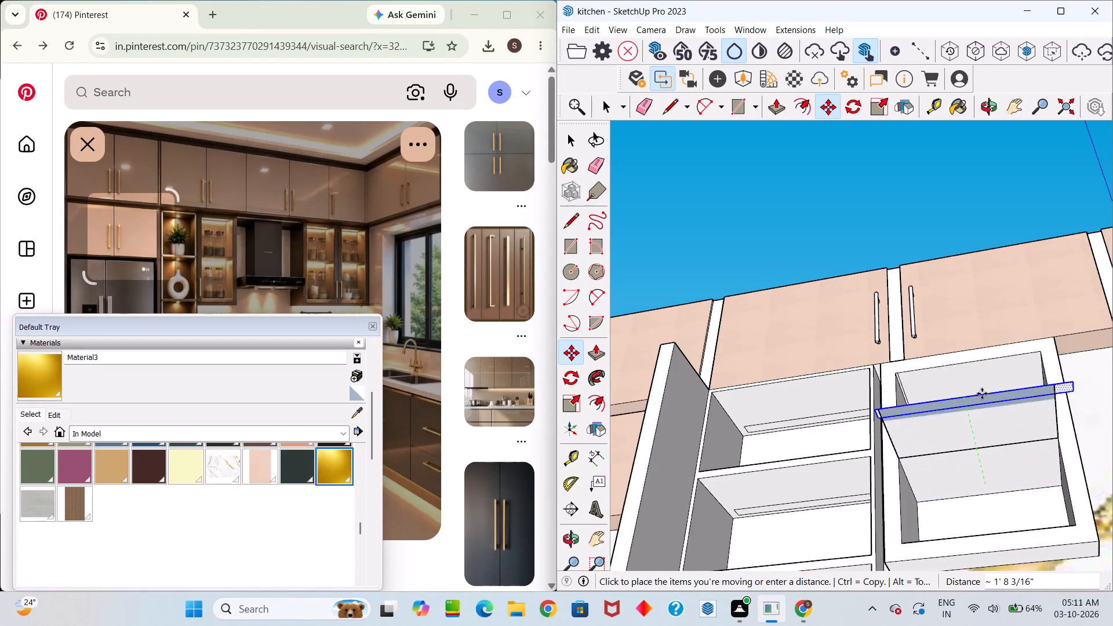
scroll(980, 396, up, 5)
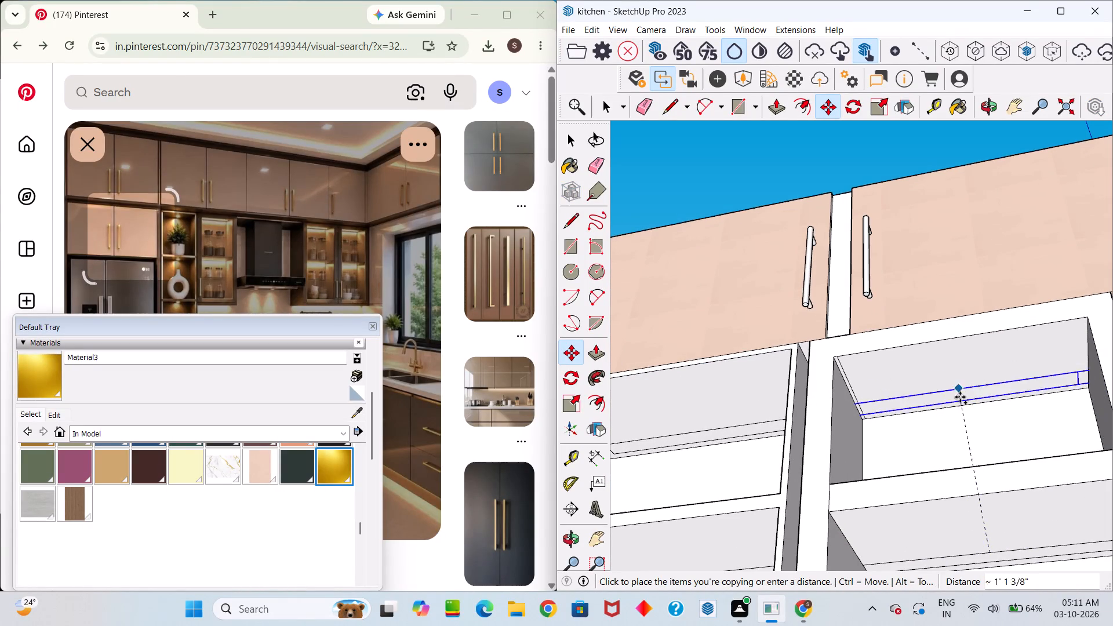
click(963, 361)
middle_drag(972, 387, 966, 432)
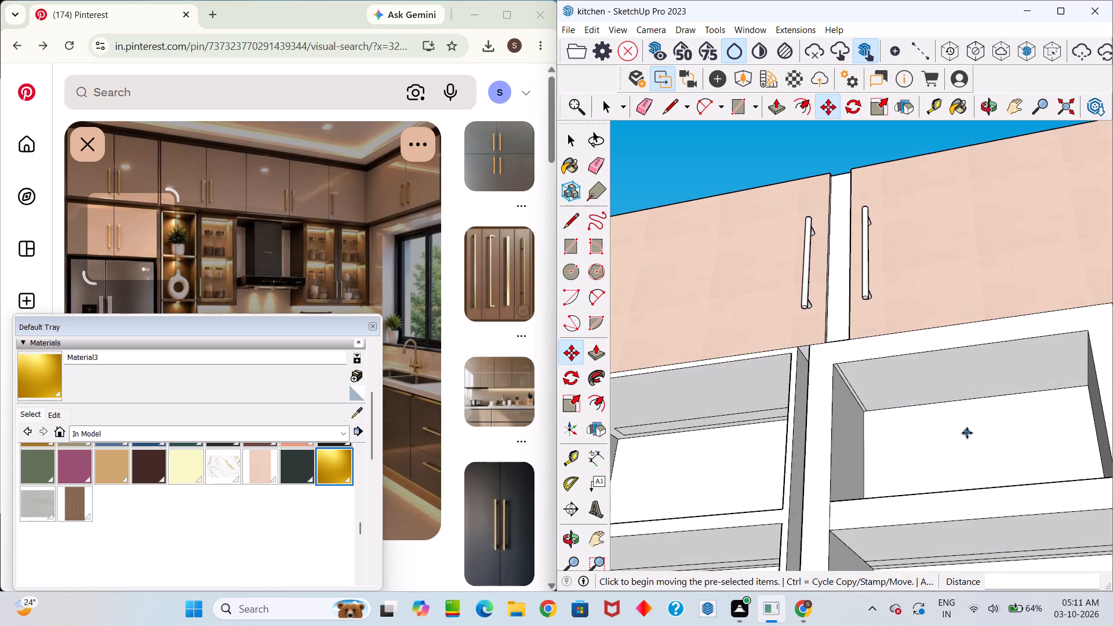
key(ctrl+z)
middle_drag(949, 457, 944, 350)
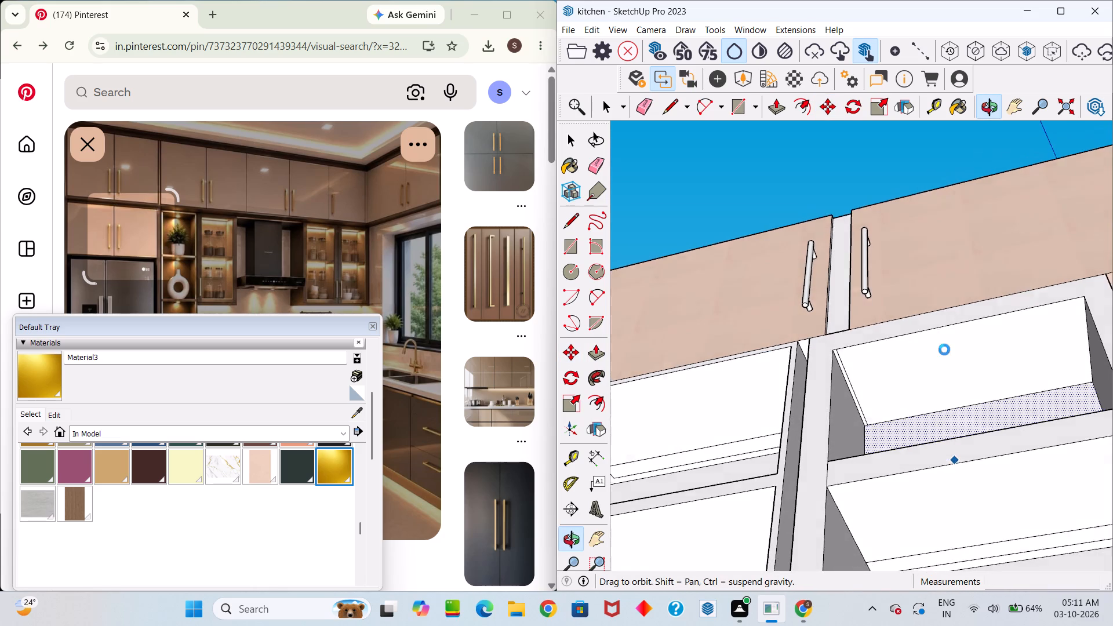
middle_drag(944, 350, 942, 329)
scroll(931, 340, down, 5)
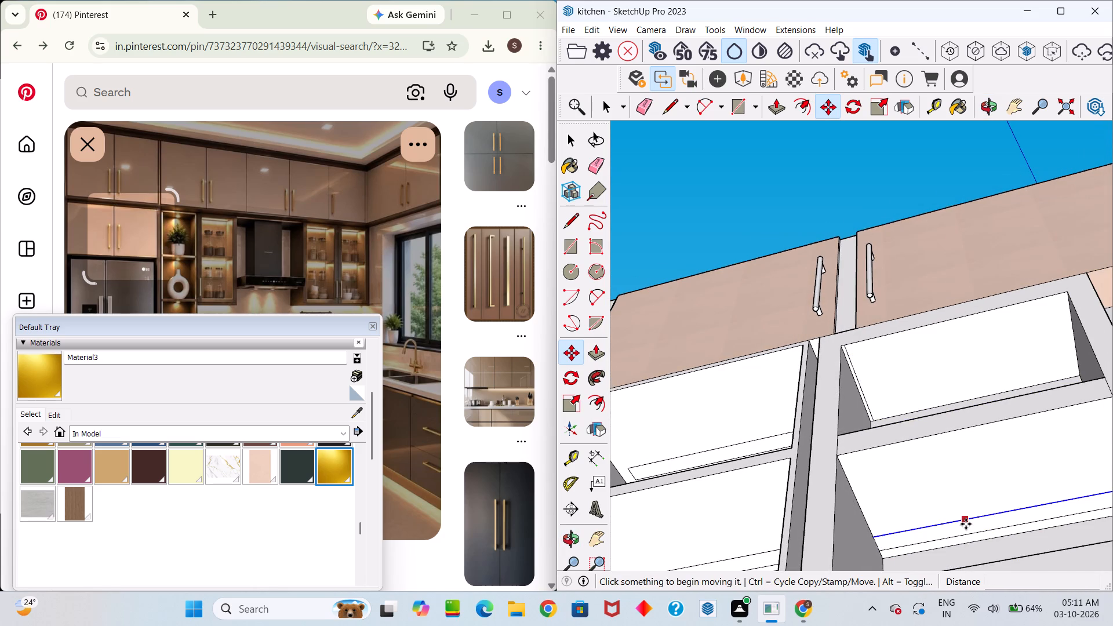
Cancel moving the strip's edge and undo the strip copy on the ceiling of the adjoining two-compartment unit's lower opening.
click(966, 523)
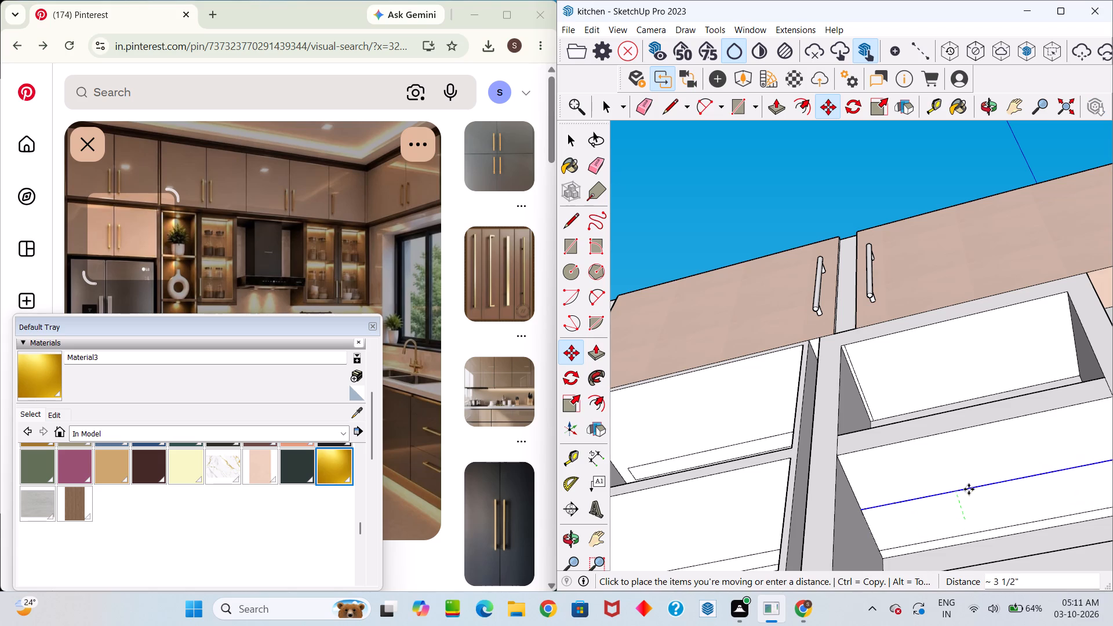
key(space)
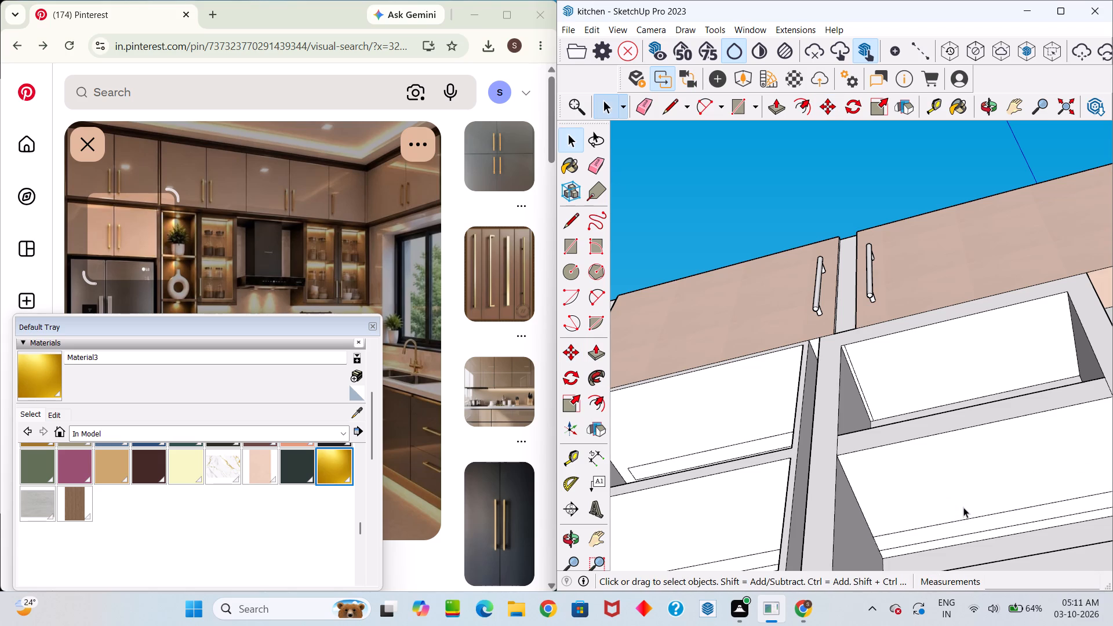
key(ctrl+z)
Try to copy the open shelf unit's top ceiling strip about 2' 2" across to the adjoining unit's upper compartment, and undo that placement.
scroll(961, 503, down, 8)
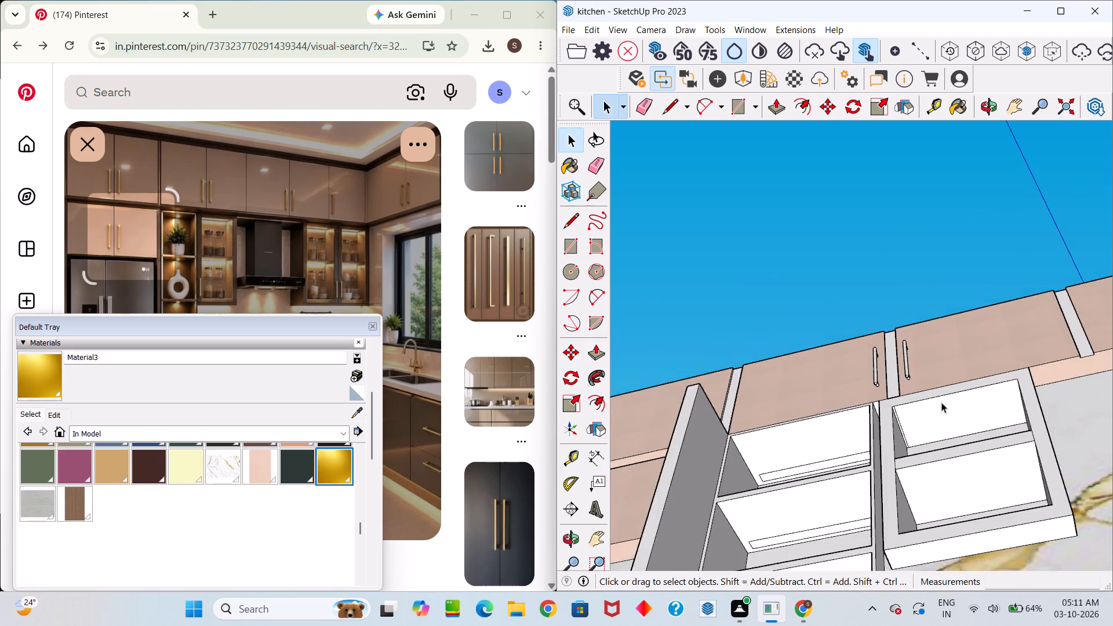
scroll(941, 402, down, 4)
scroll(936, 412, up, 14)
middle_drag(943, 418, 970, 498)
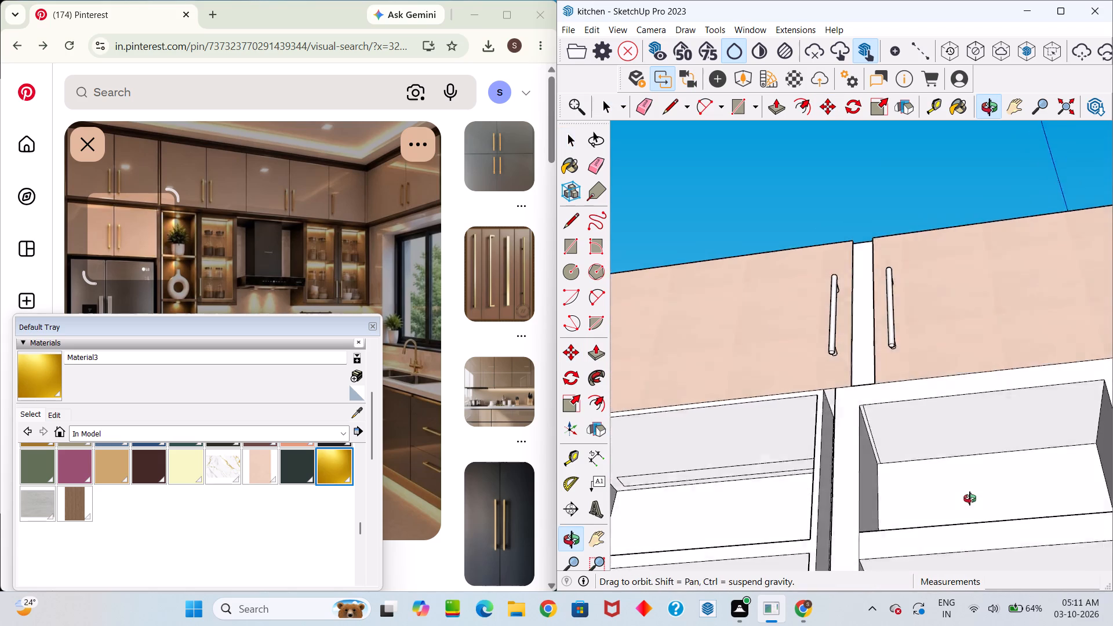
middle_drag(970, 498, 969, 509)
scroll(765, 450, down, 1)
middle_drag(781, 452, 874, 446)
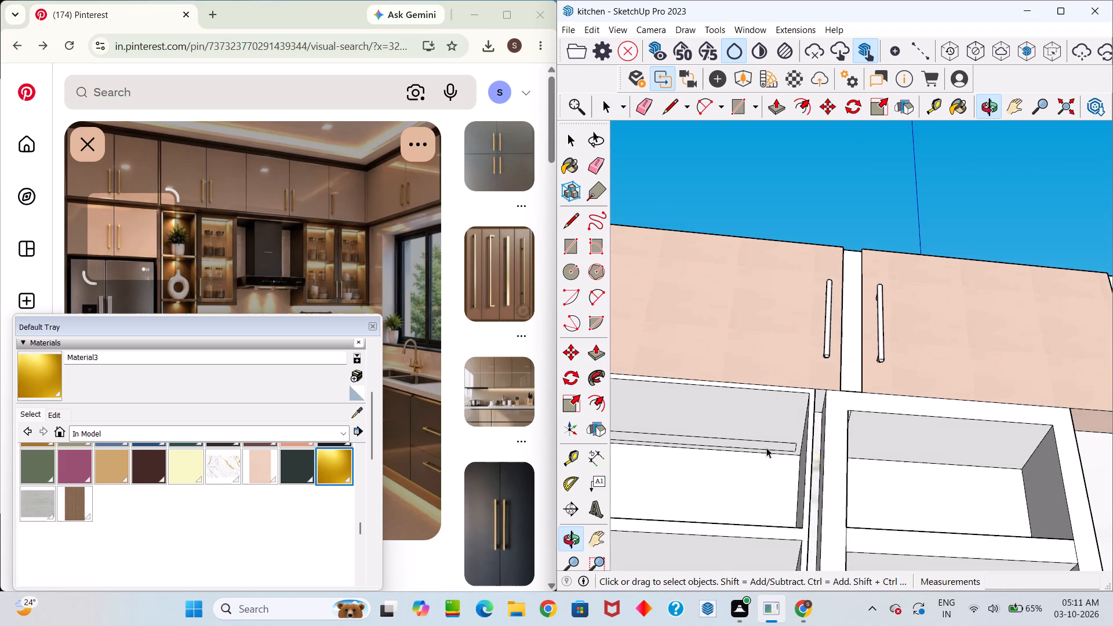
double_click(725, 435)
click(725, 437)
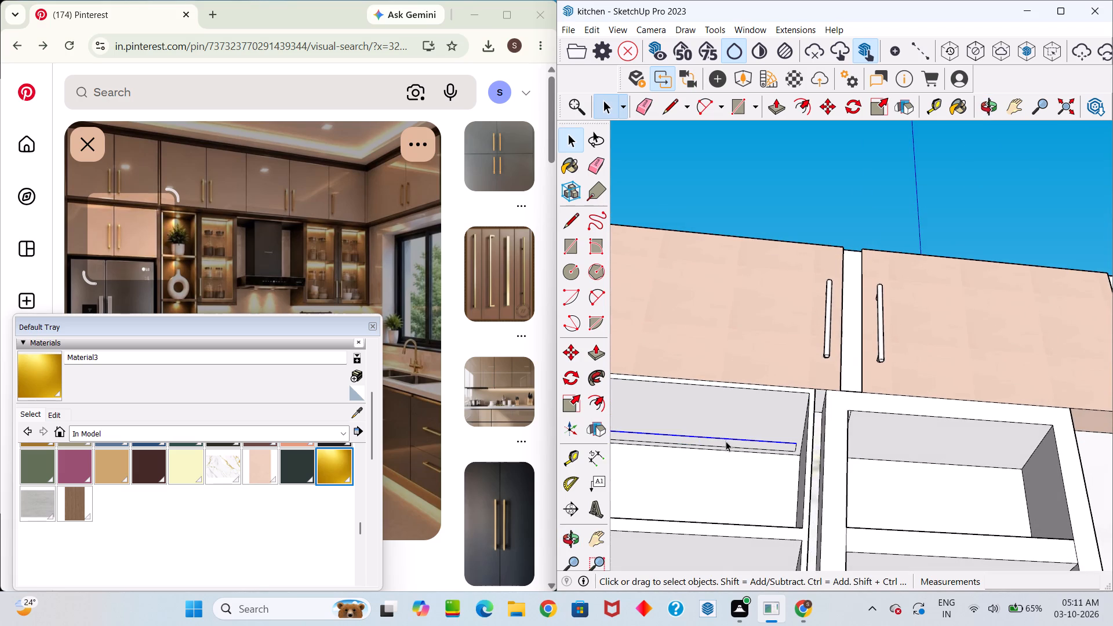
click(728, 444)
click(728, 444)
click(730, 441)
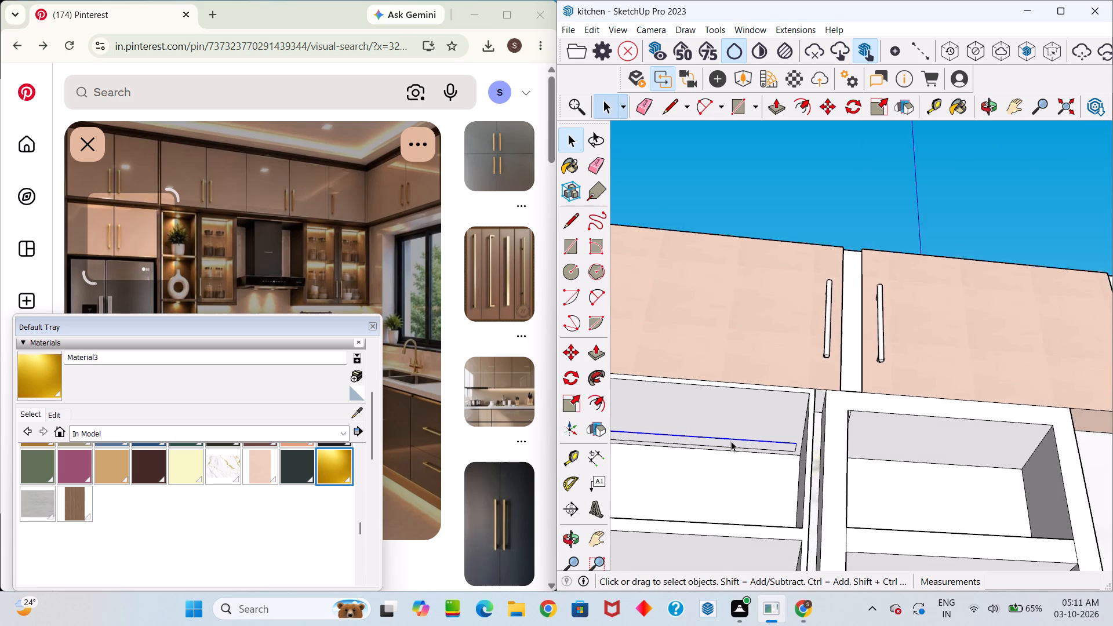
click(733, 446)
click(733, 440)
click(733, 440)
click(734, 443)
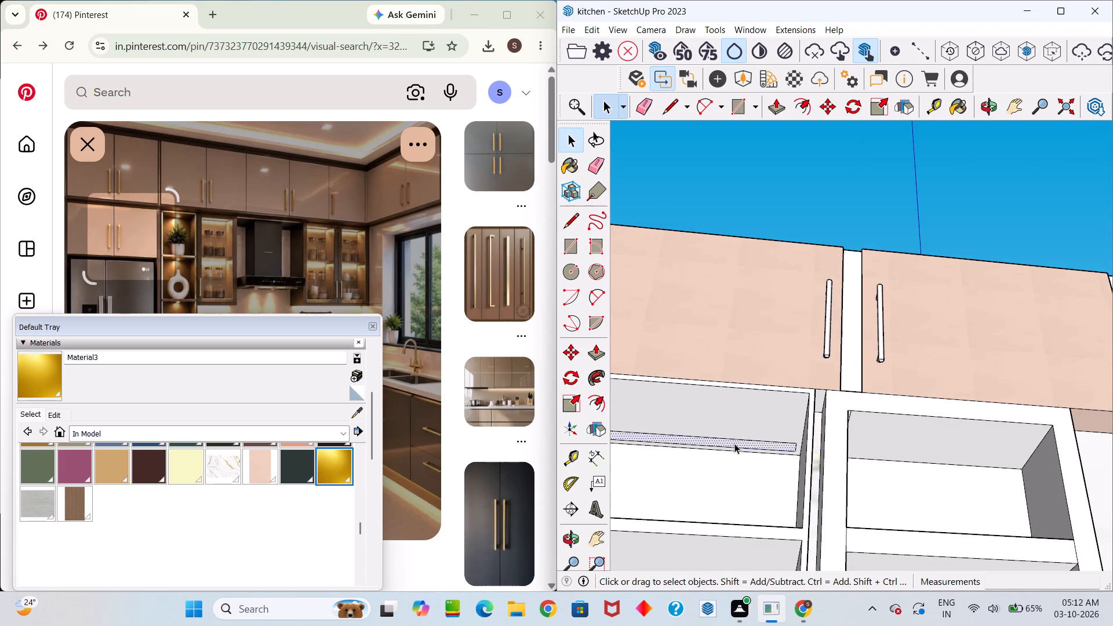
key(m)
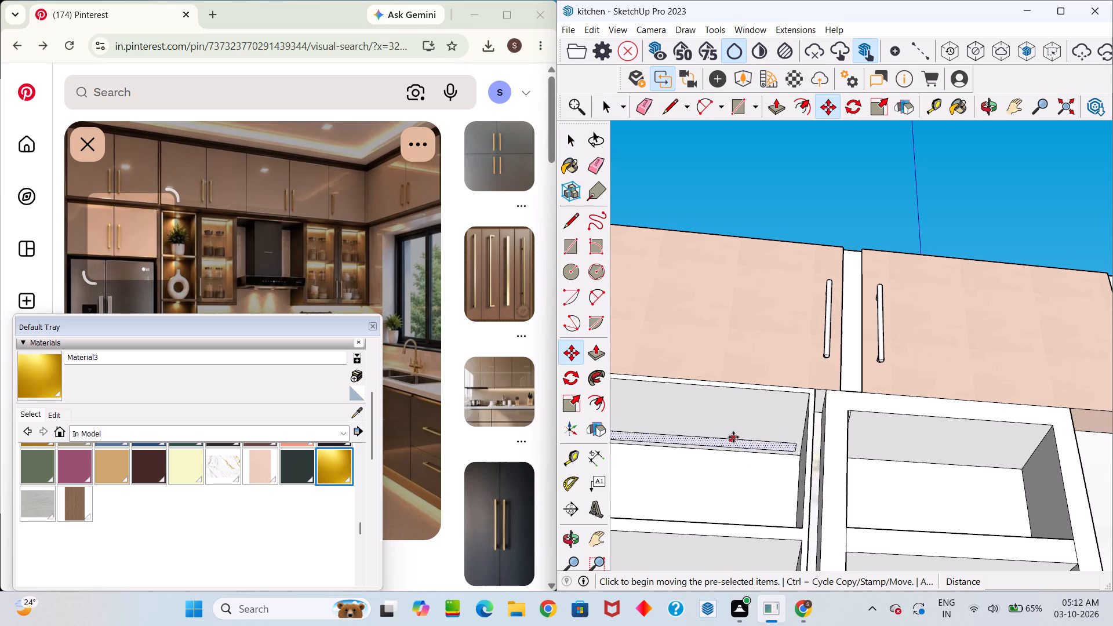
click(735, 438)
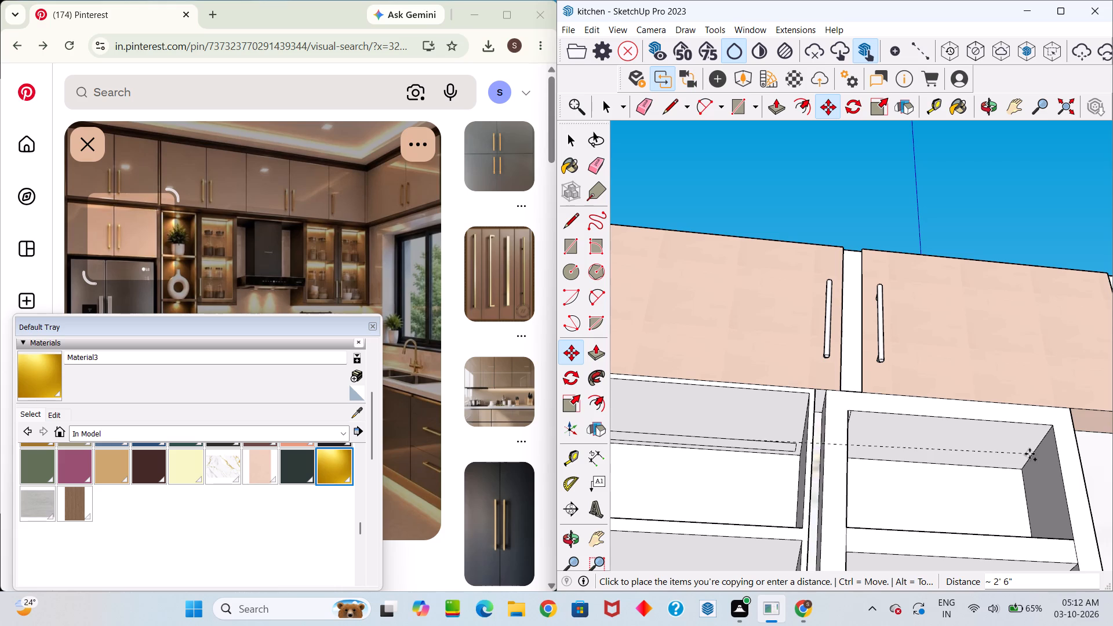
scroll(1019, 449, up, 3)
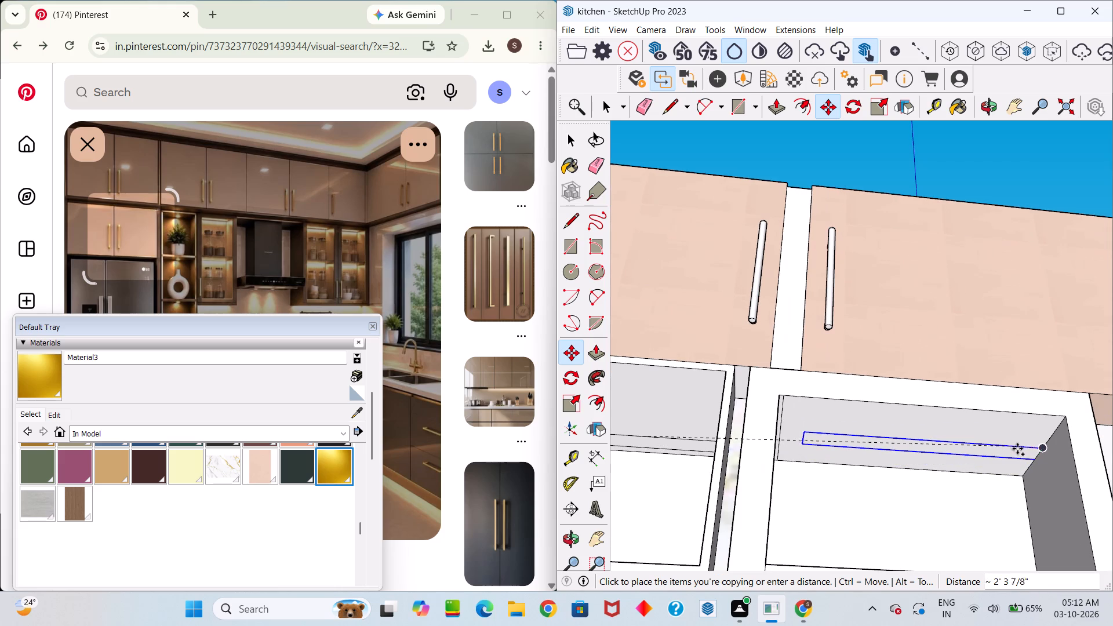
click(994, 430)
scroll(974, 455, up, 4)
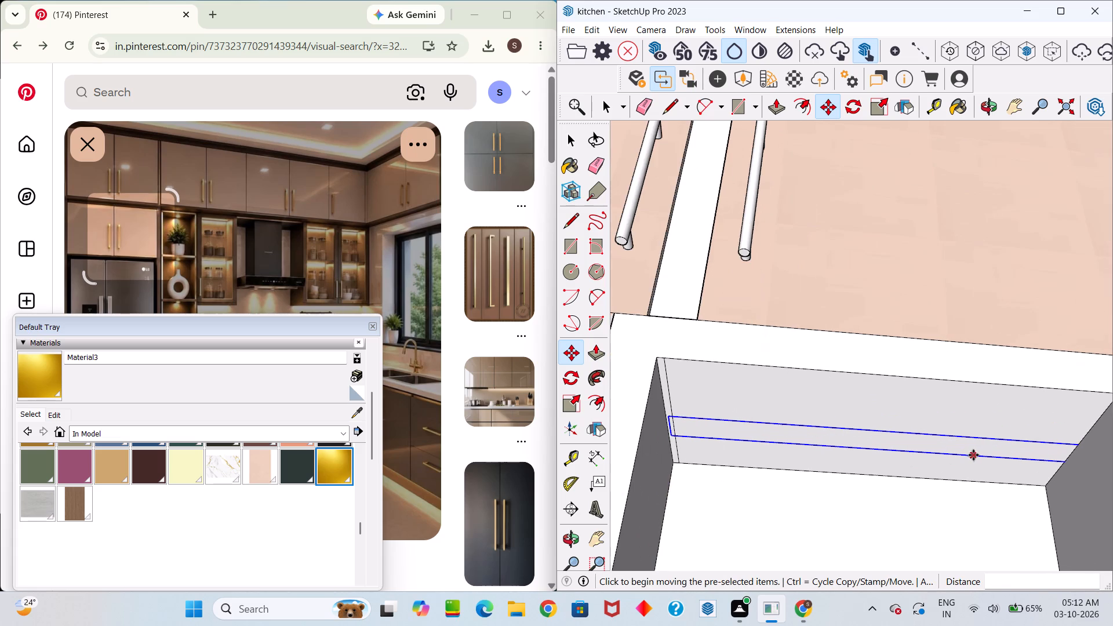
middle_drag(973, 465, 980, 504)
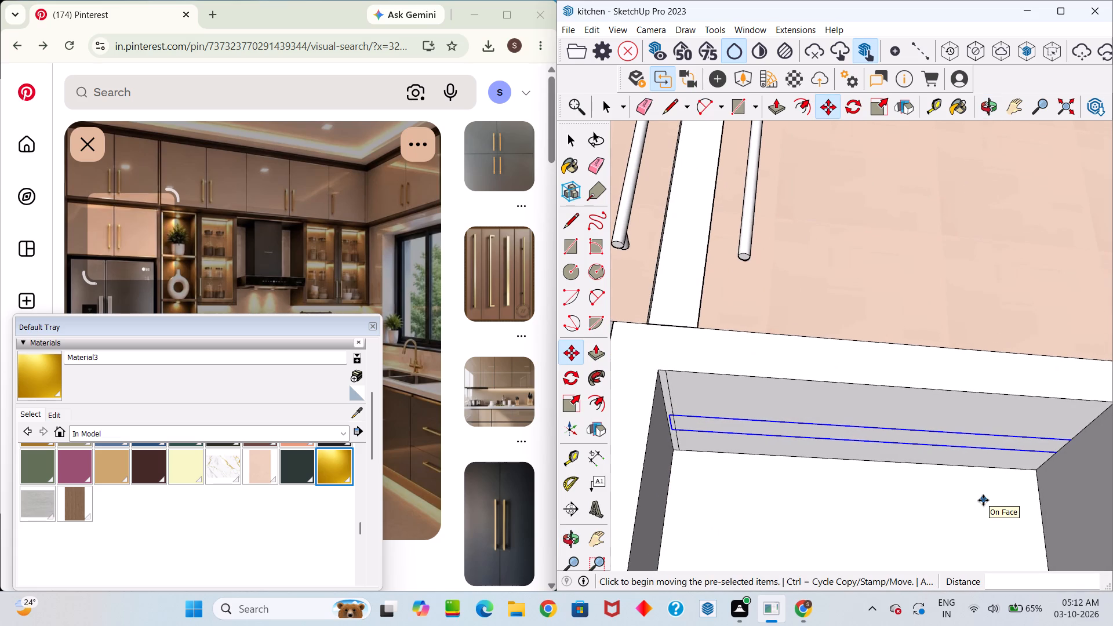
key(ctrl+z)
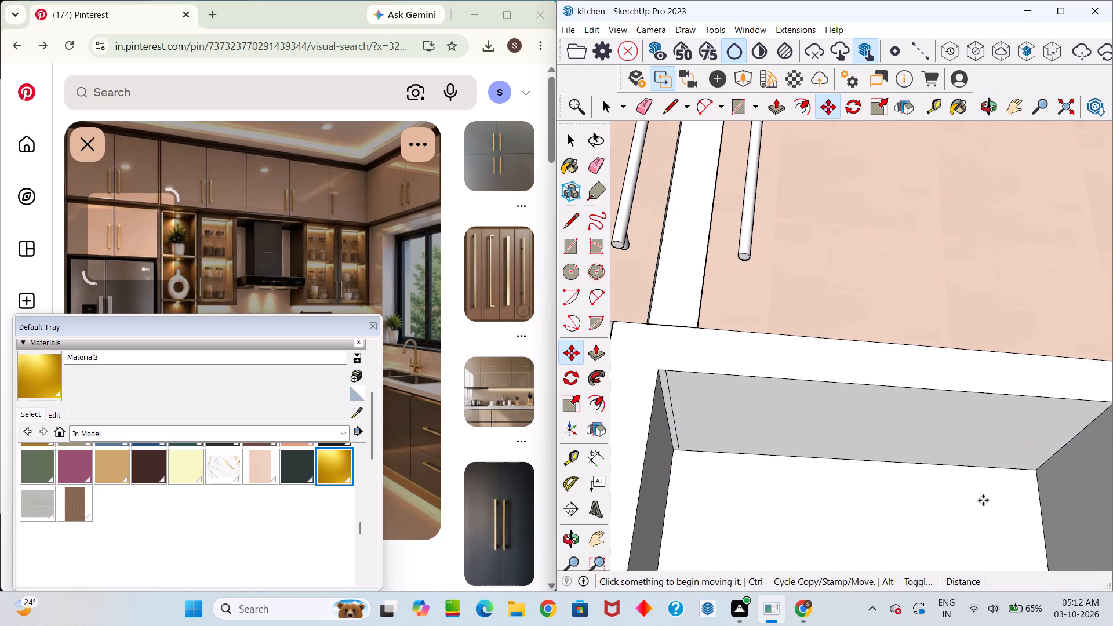
Draw a narrow rectangle about 1' 5 3/16" by 1" on the ceiling of the adjoining unit's upper compartment, near its back.
key(r)
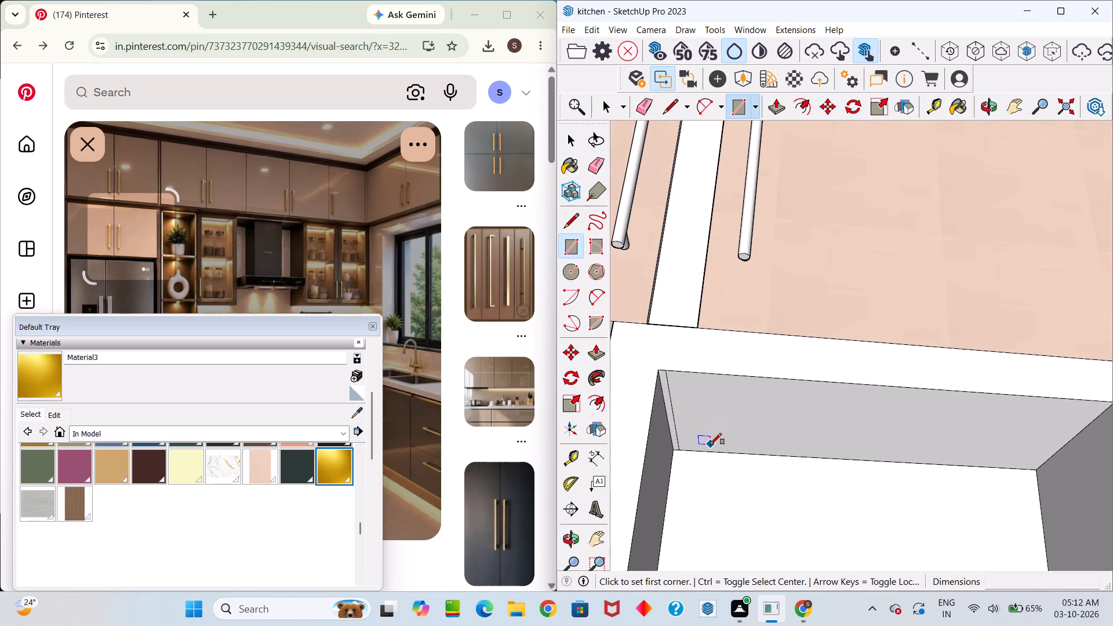
click(710, 446)
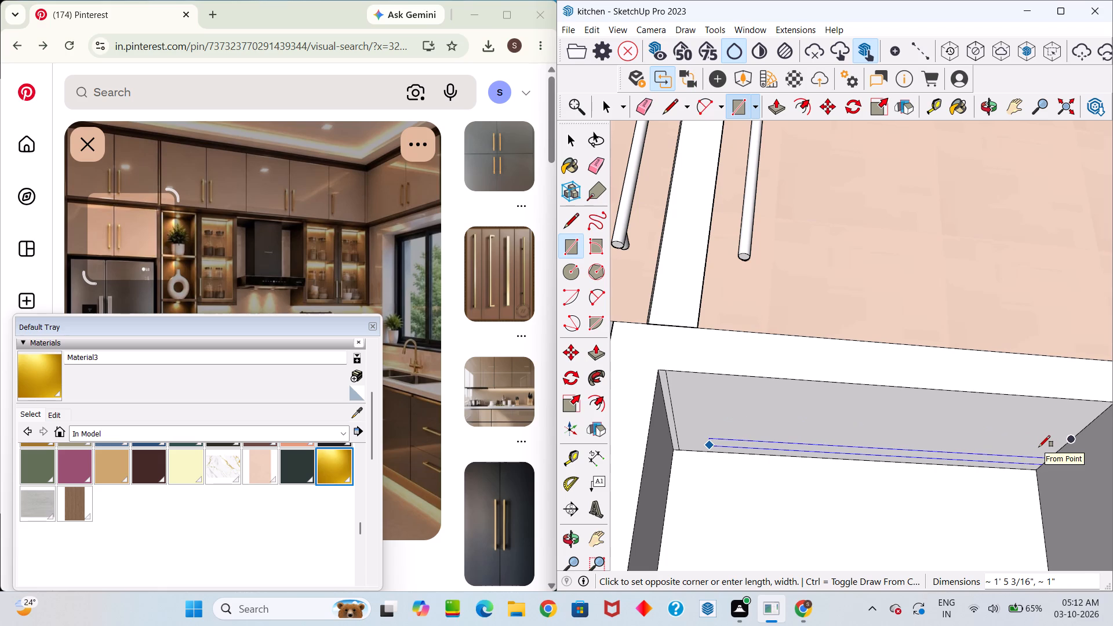
click(1039, 447)
scroll(1035, 448, up, 5)
middle_drag(1032, 457, 967, 469)
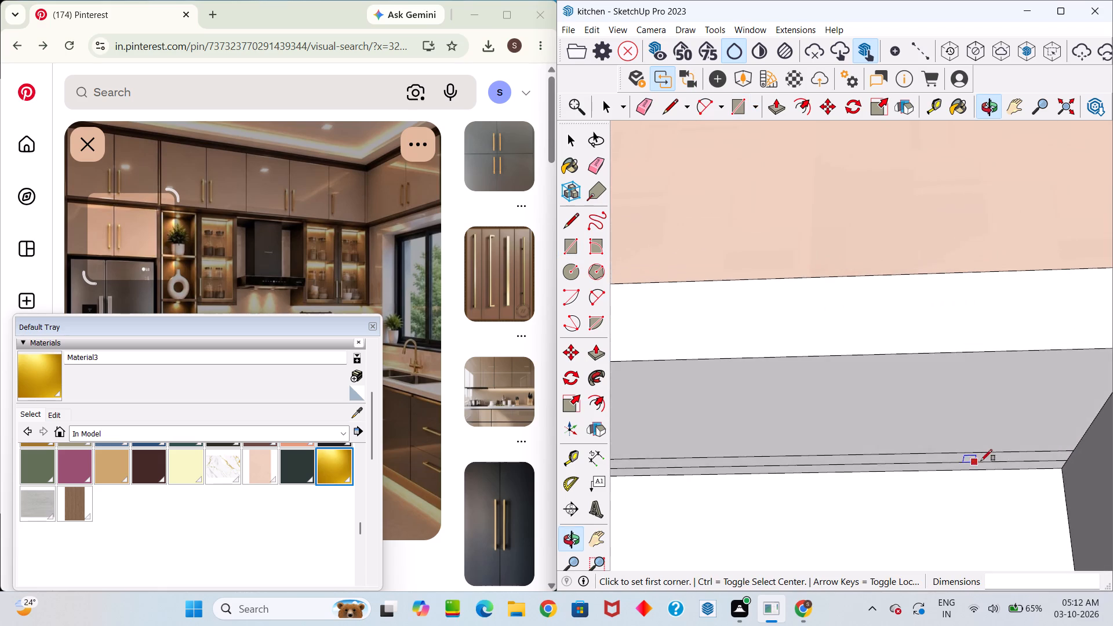
scroll(985, 457, down, 9)
middle_drag(984, 457, 1013, 373)
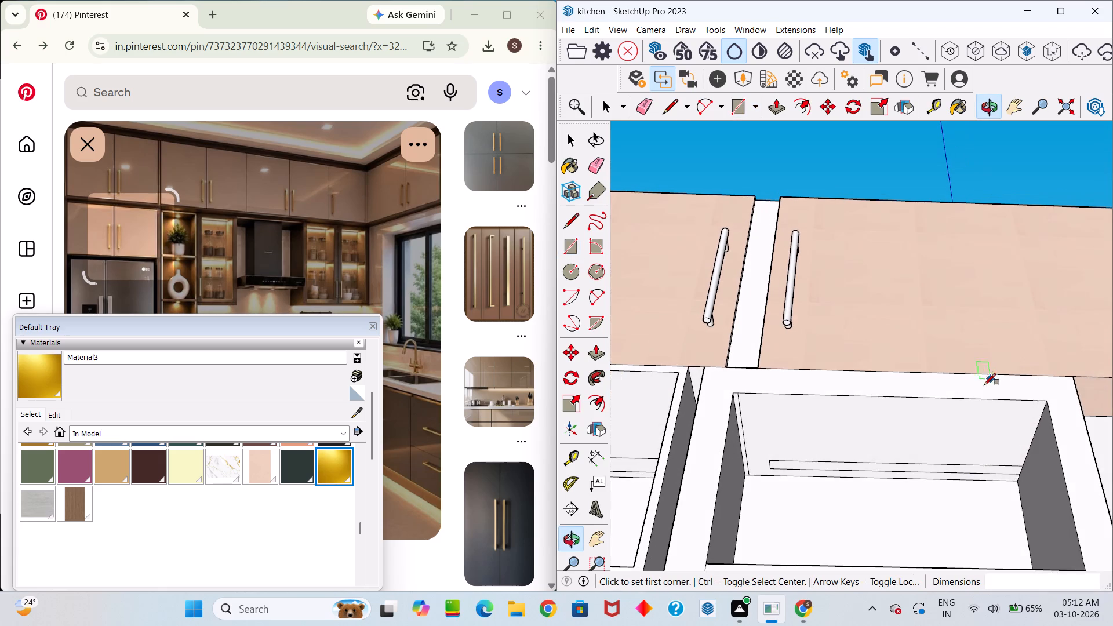
scroll(971, 396, down, 10)
click(948, 474)
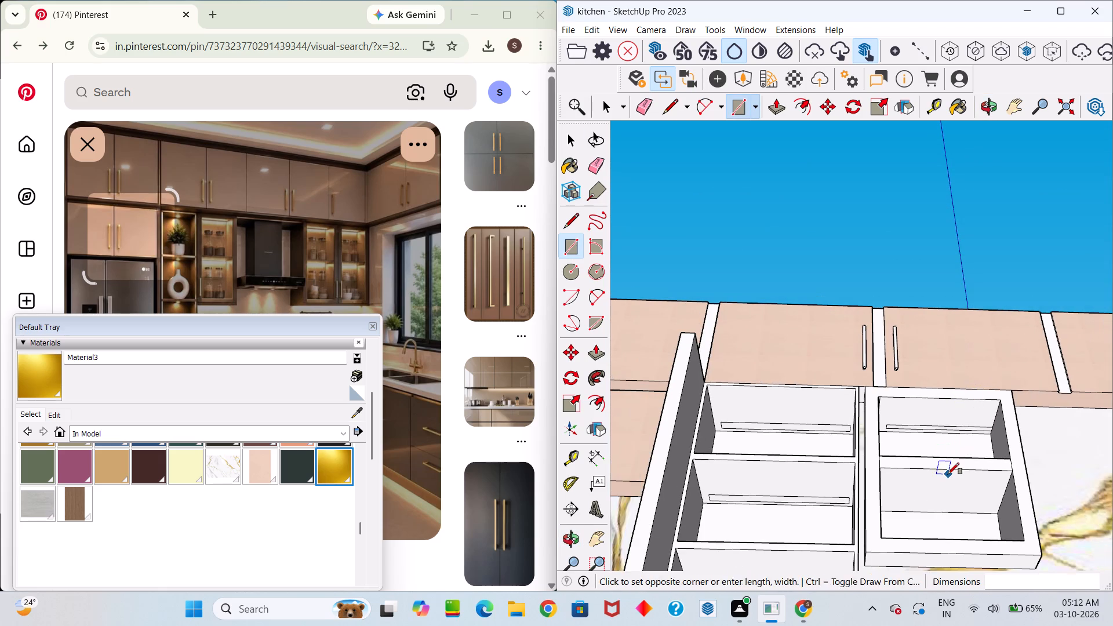
key(space)
Copy the narrow rectangle from the adjoining unit's upper compartment straight down onto the ceiling of its lower compartment.
double_click(948, 424)
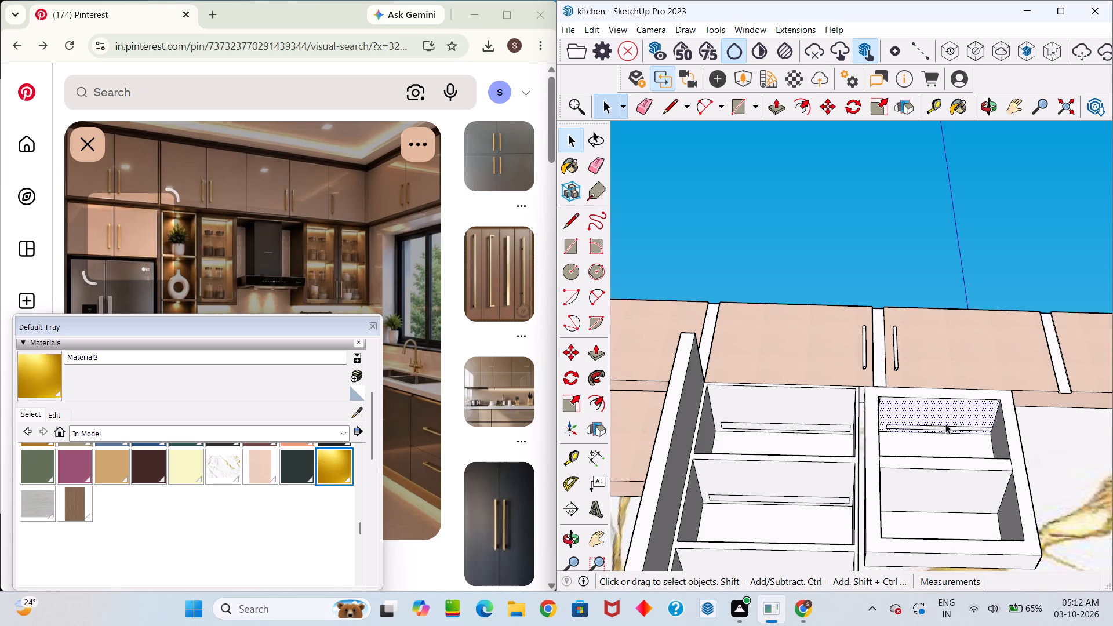
click(945, 424)
click(943, 427)
click(943, 425)
click(942, 429)
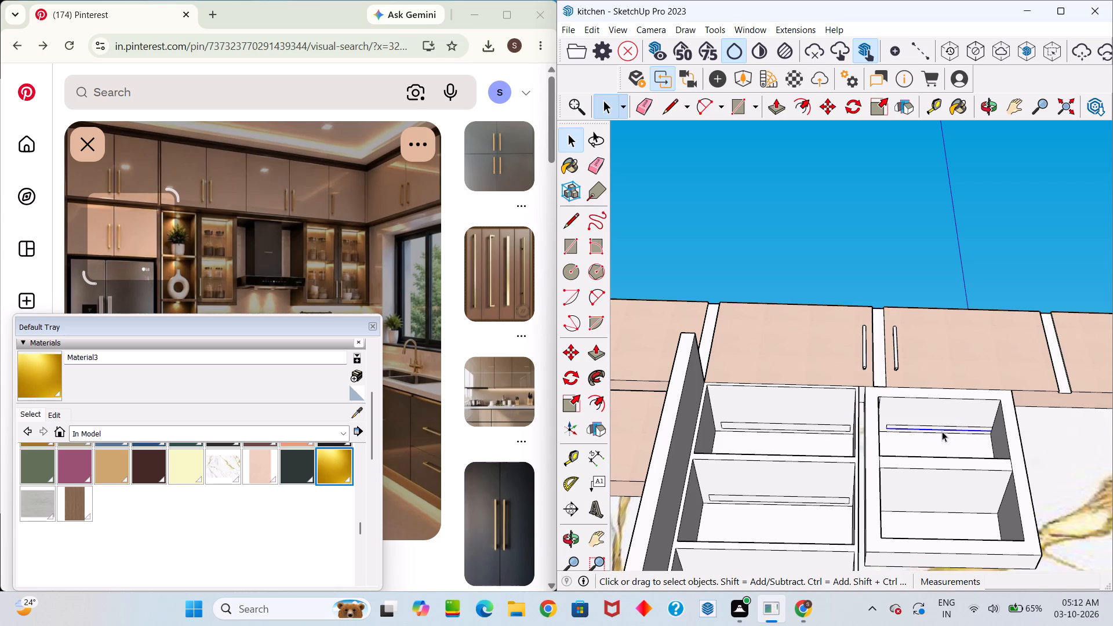
scroll(946, 430, up, 9)
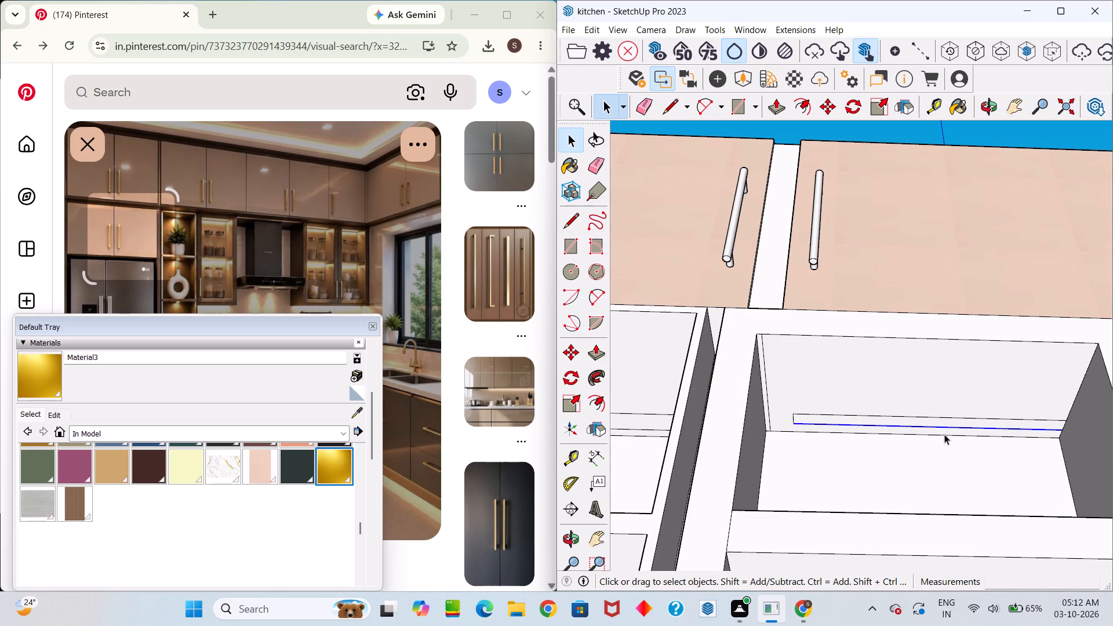
ctrl+click(950, 416)
ctrl+click(937, 419)
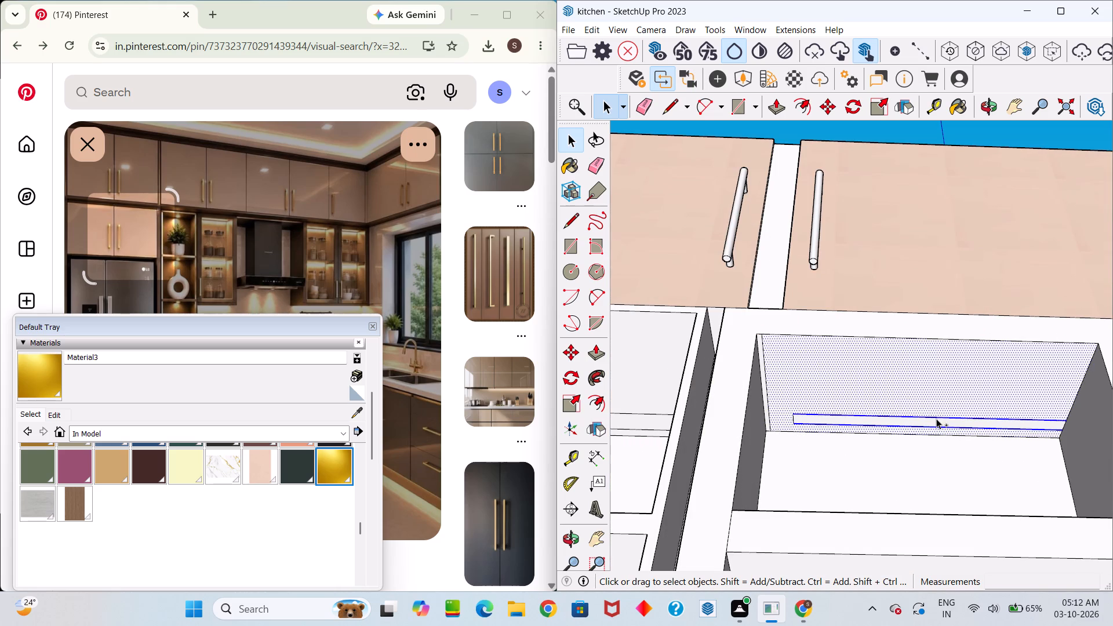
click(892, 420)
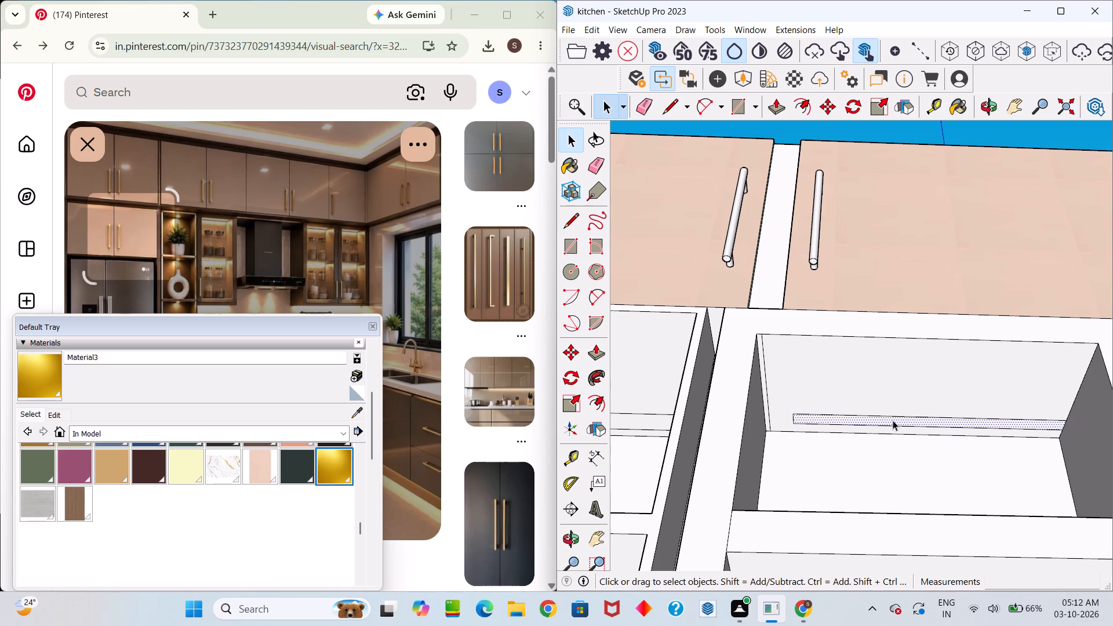
click(893, 420)
key(m)
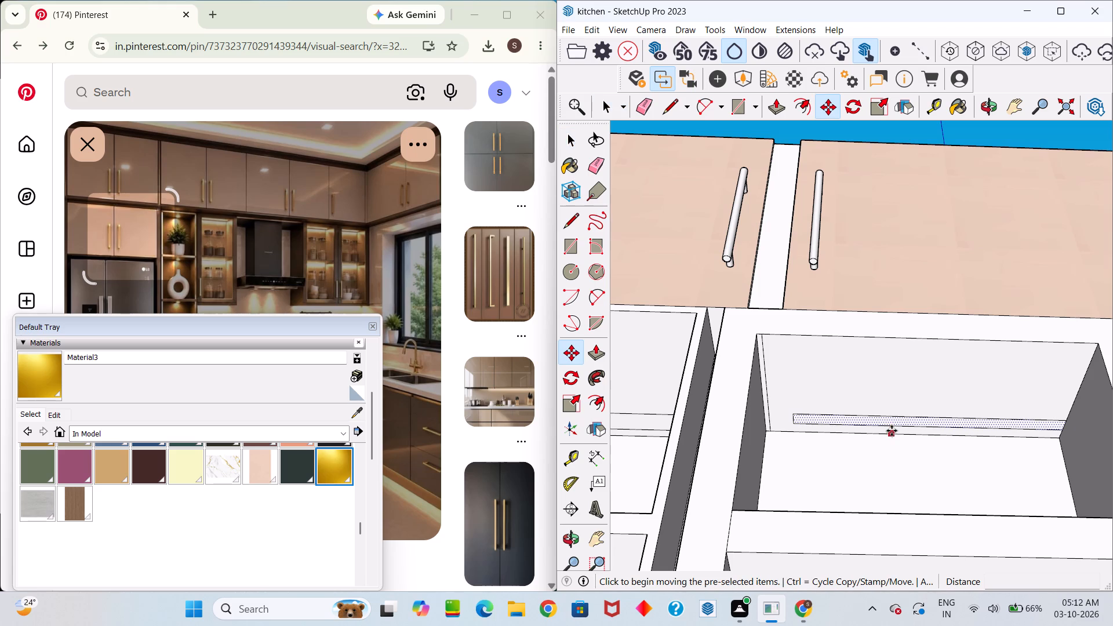
click(896, 426)
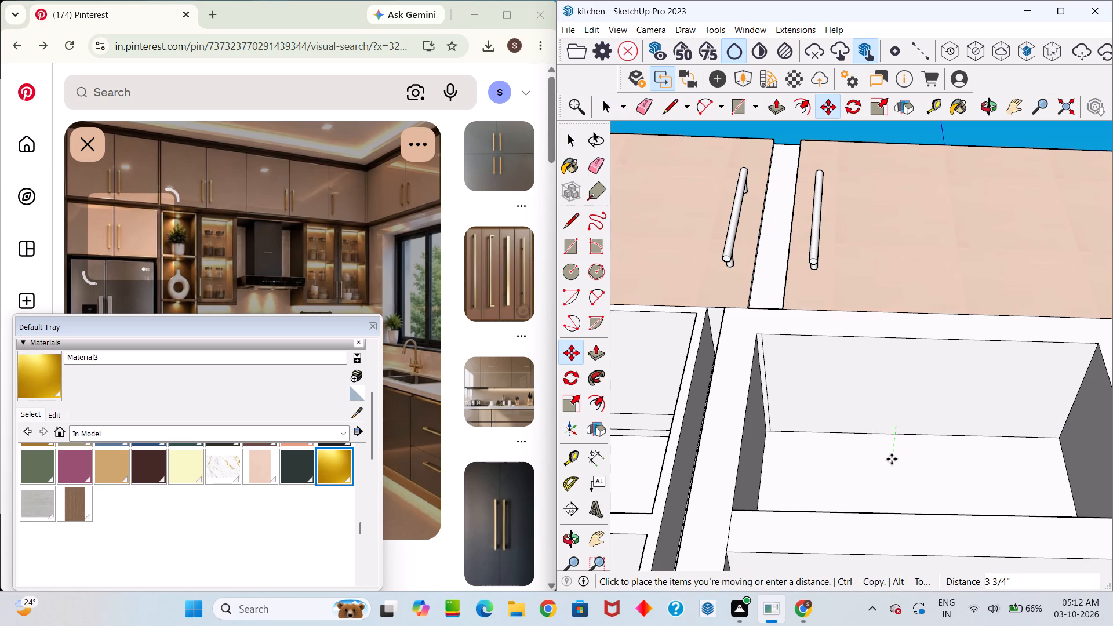
scroll(893, 459, down, 10)
scroll(900, 512, up, 3)
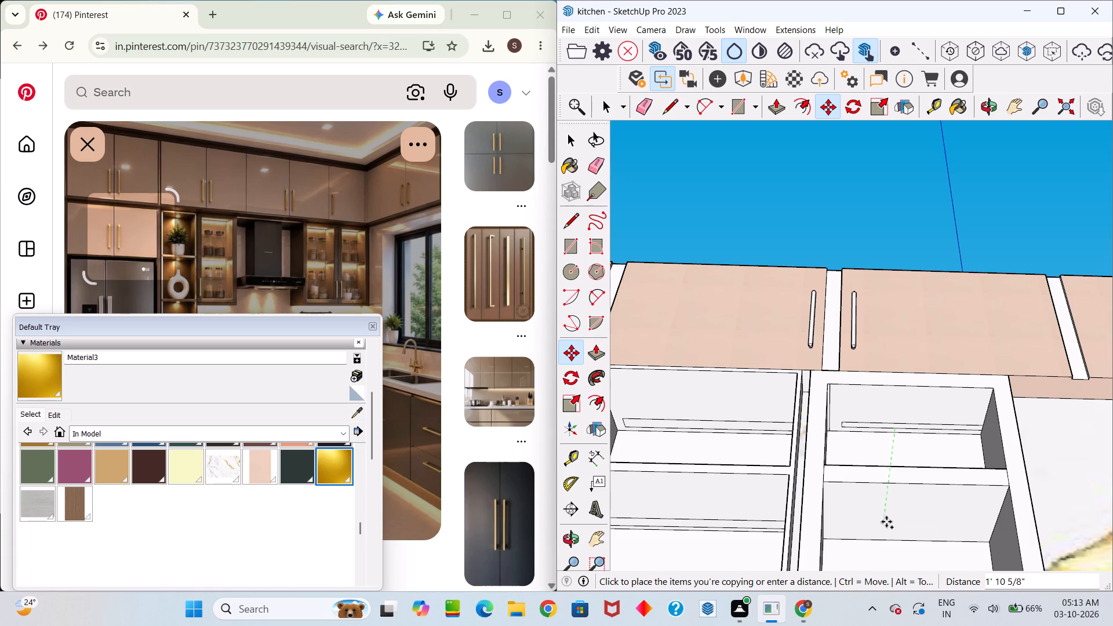
click(895, 523)
Draw a rectangle about 1' 11 5/16" by 3 7/8" on the top compartment's ceiling in the six-compartment shelf unit's column farther from the window.
scroll(893, 519, down, 9)
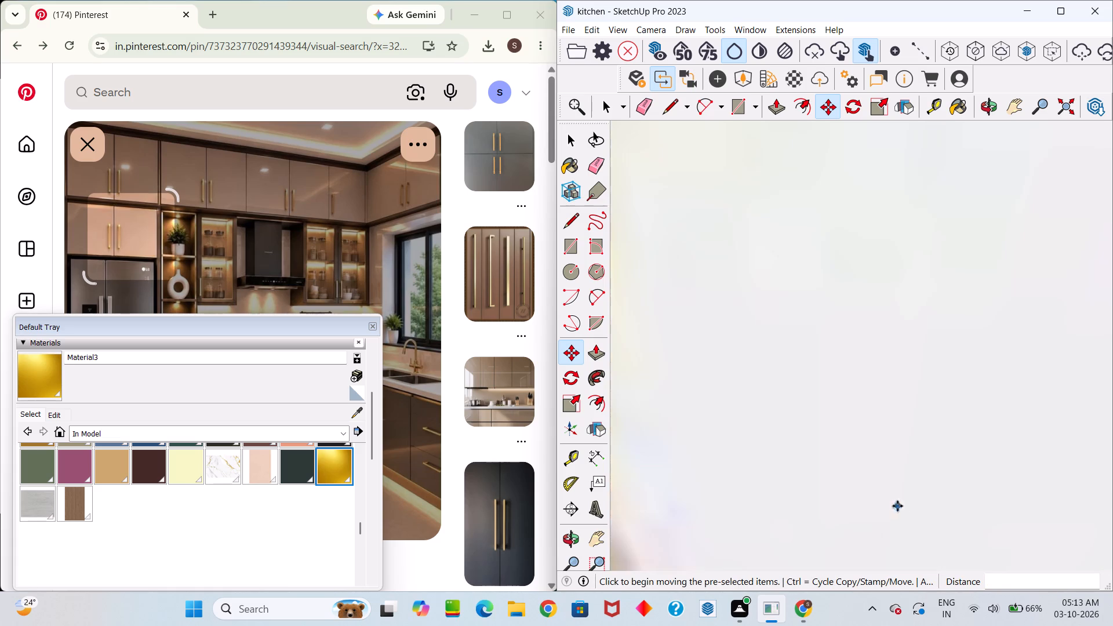
scroll(897, 520, up, 20)
scroll(897, 520, up, 4)
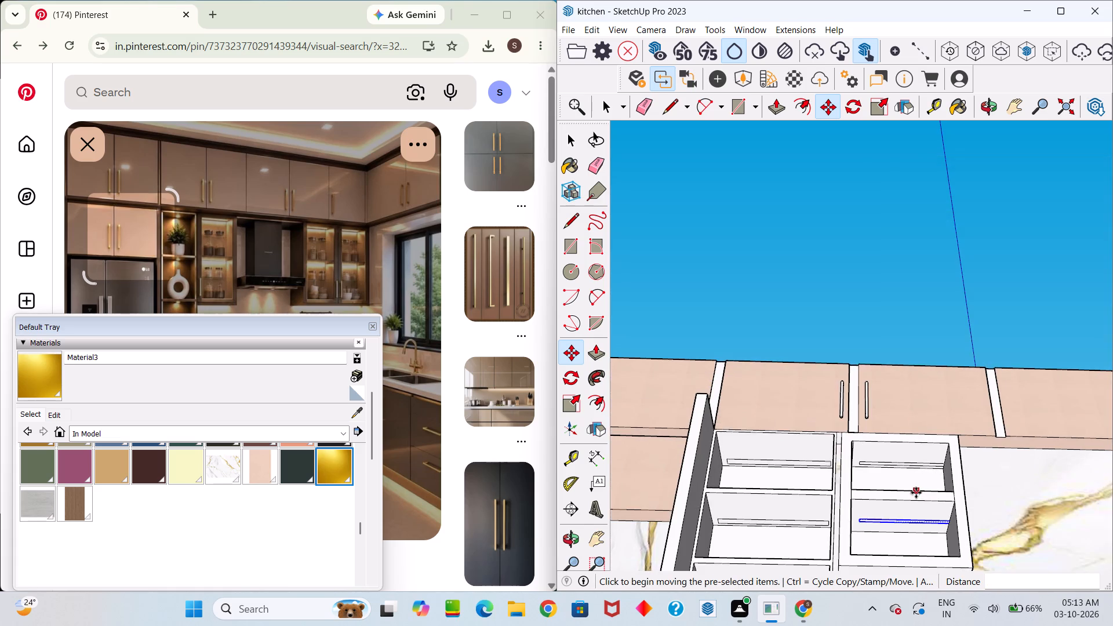
middle_drag(916, 493, 886, 621)
scroll(912, 518, down, 12)
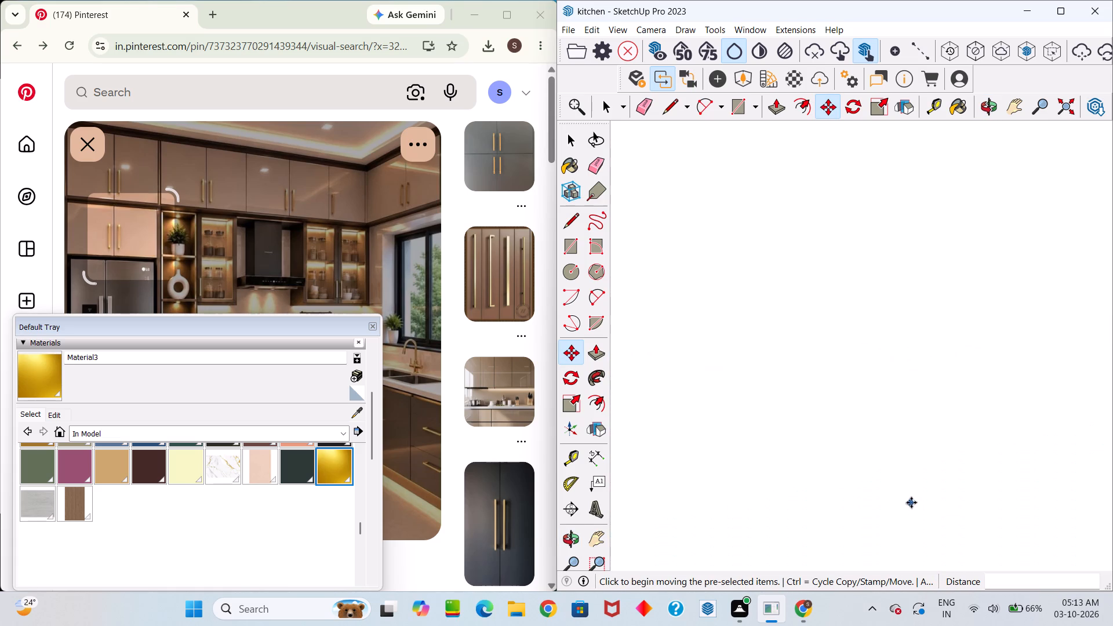
scroll(911, 502, up, 20)
scroll(911, 502, up, 14)
middle_drag(919, 490, 918, 547)
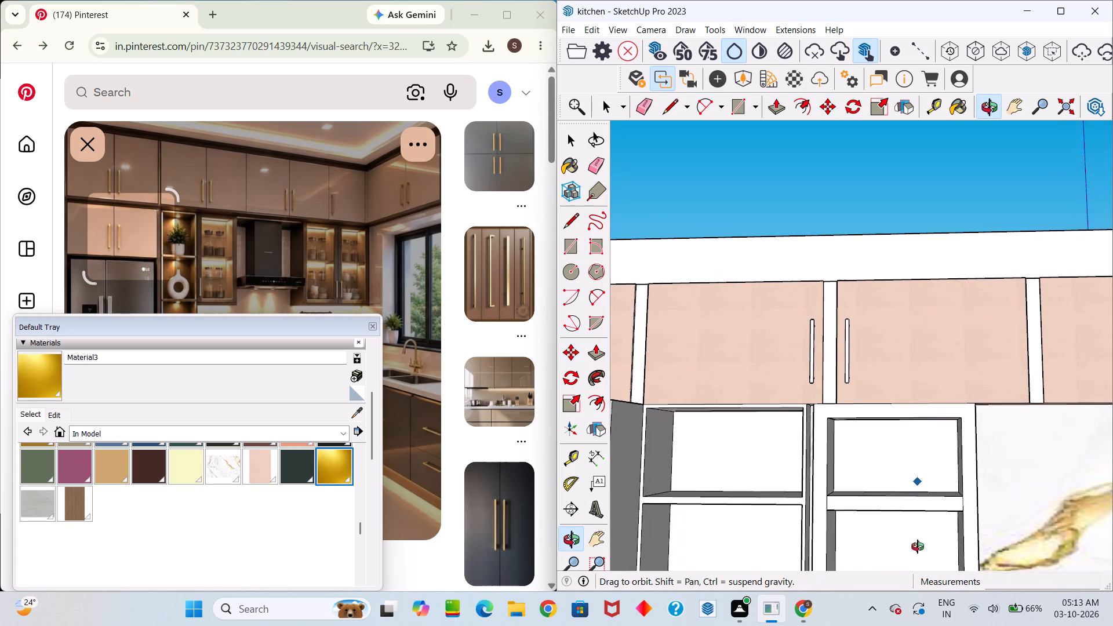
middle_drag(918, 547, 918, 548)
key(space)
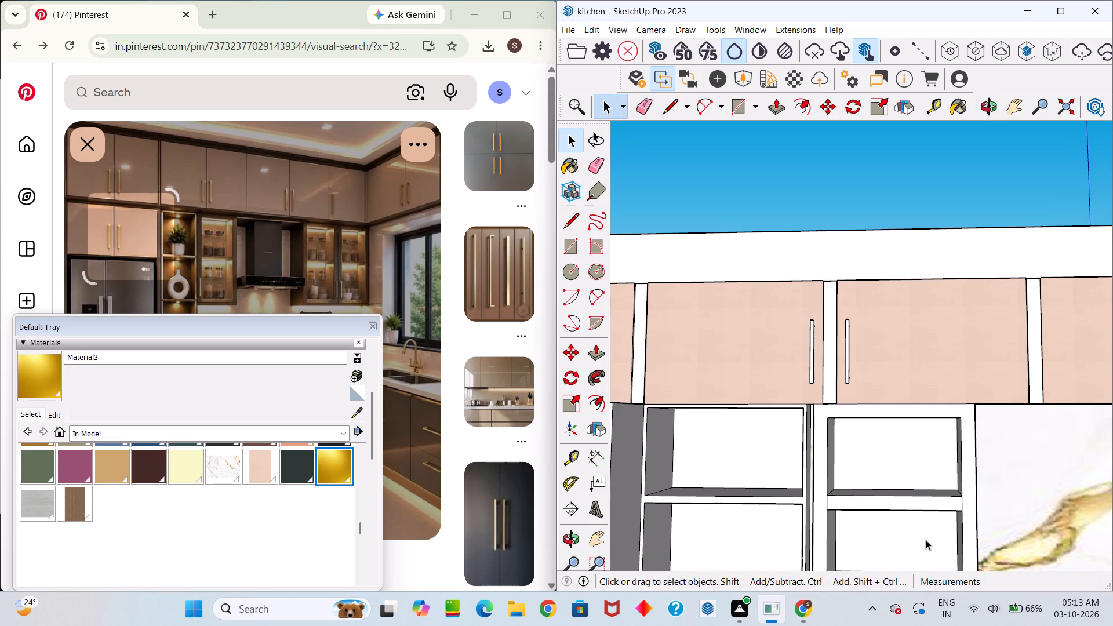
scroll(938, 514, down, 4)
middle_drag(927, 485, 739, 453)
drag(917, 478, 739, 453)
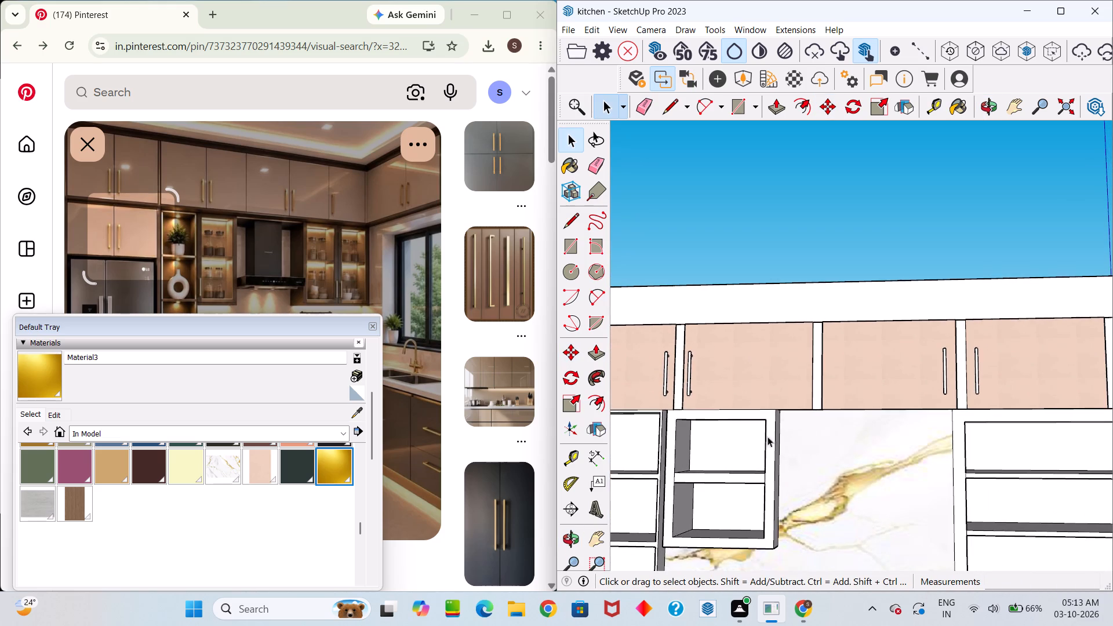
scroll(909, 446, down, 7)
scroll(949, 441, up, 14)
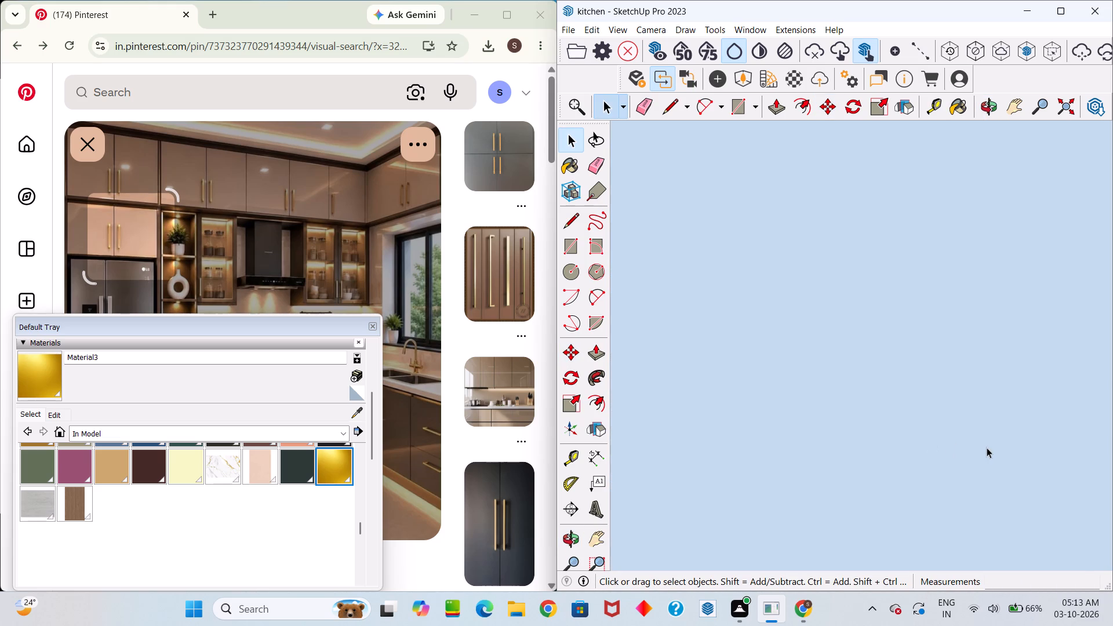
scroll(987, 447, up, 4)
middle_drag(999, 438, 987, 430)
scroll(999, 438, up, 1)
middle_drag(983, 431, 914, 403)
drag(963, 431, 914, 403)
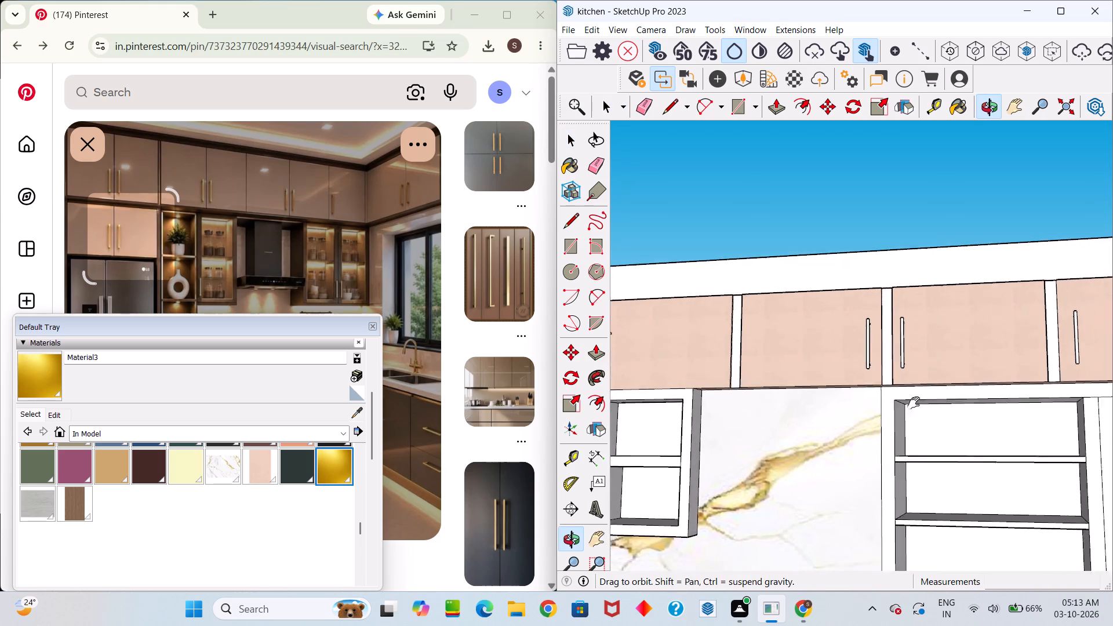
drag(914, 403, 773, 372)
middle_drag(914, 403, 773, 372)
scroll(810, 370, down, 4)
middle_drag(819, 381, 926, 370)
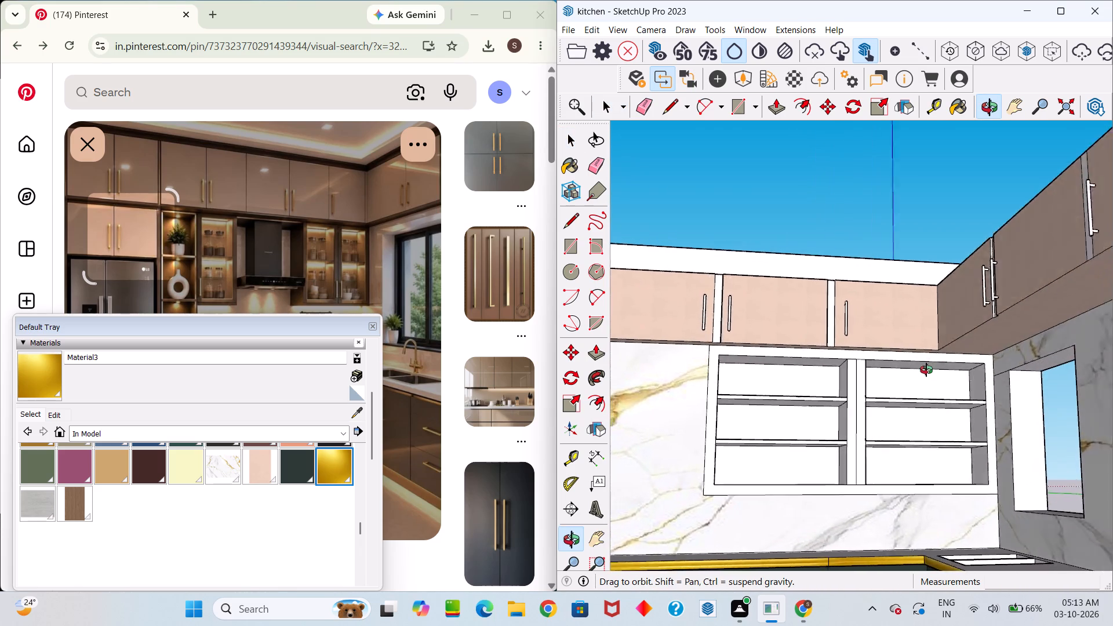
middle_drag(926, 370, 862, 327)
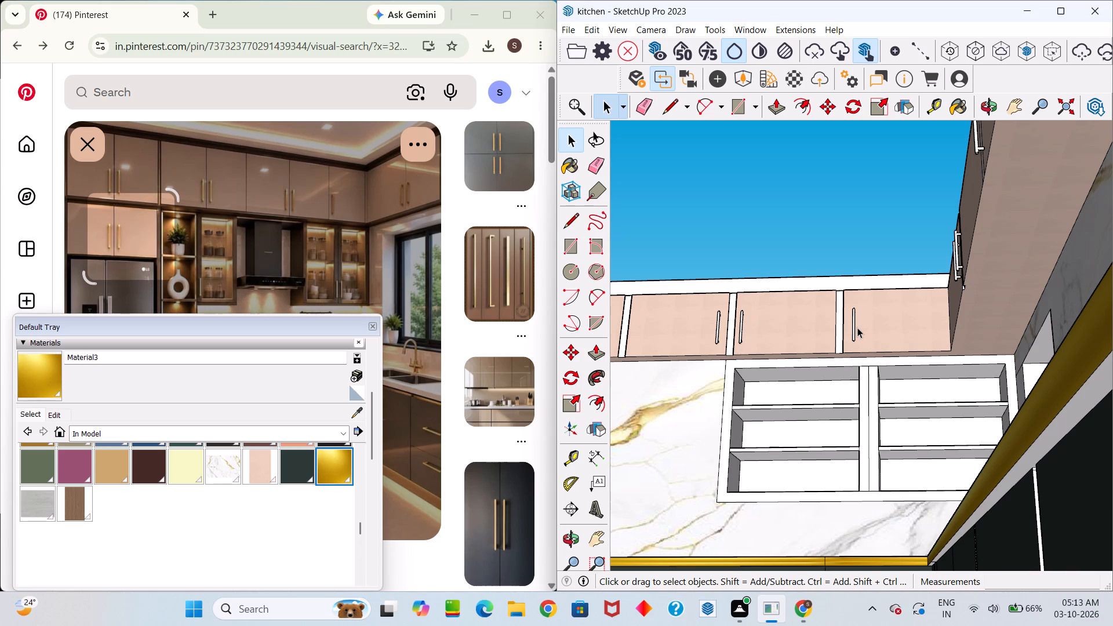
key(r)
scroll(765, 366, up, 8)
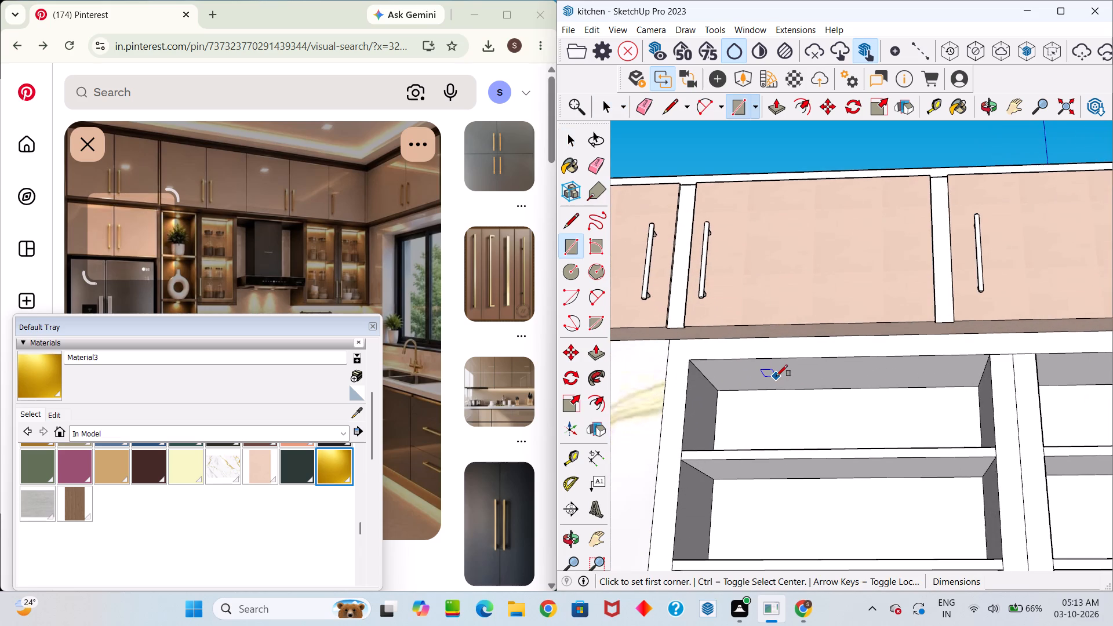
click(776, 376)
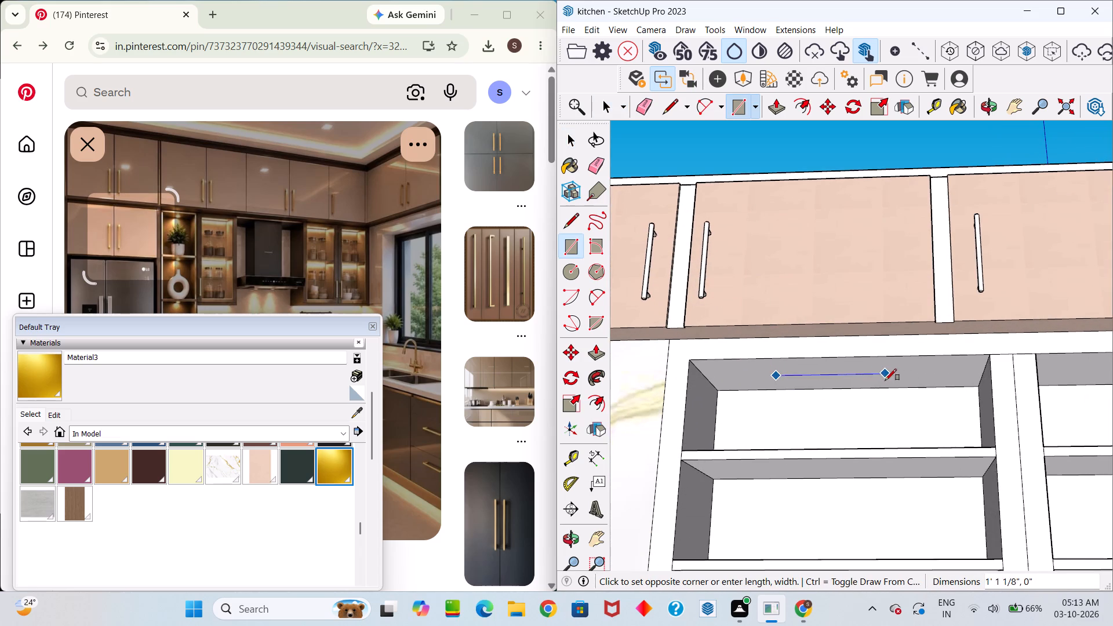
click(967, 381)
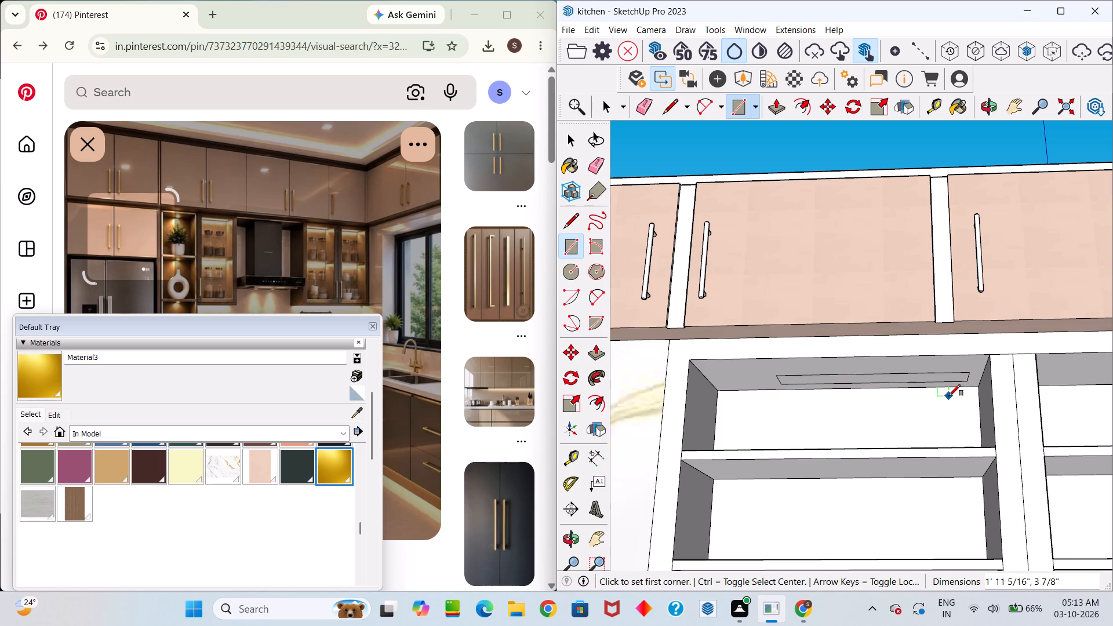
Copy the rectangle's face straight down about 11 3/8" onto the ceiling of the middle compartment in the same column.
key(m)
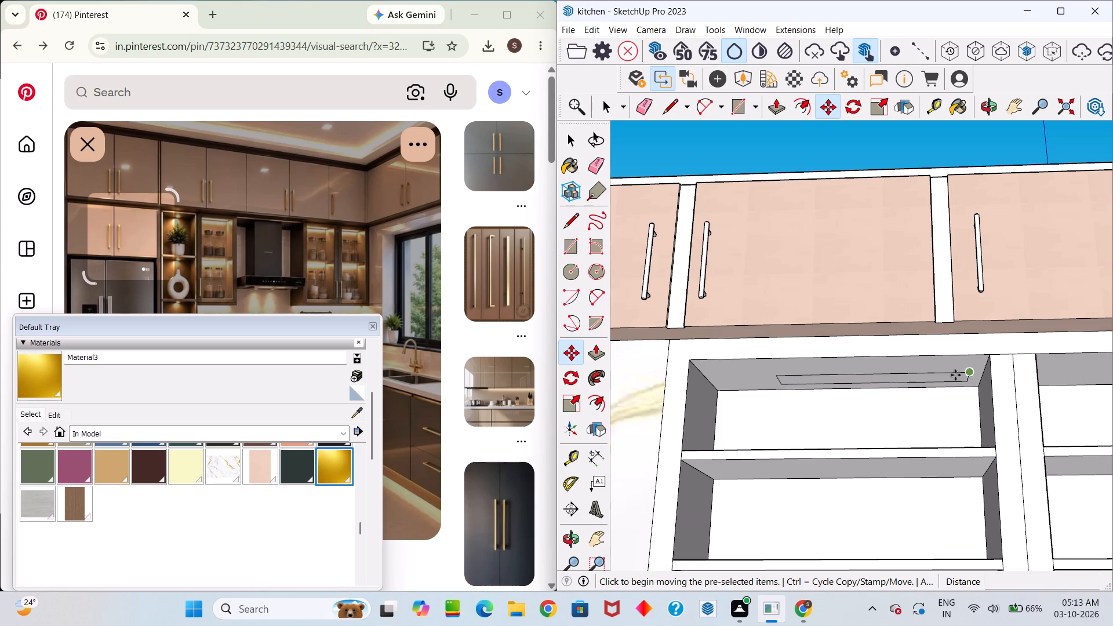
key(space)
click(939, 374)
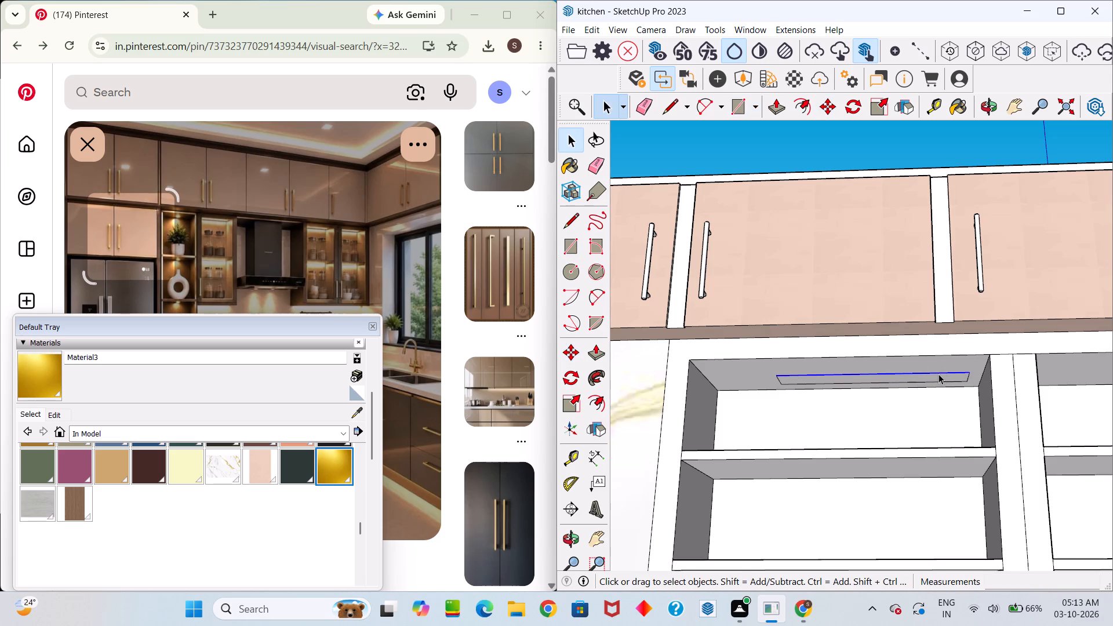
click(939, 374)
key(m)
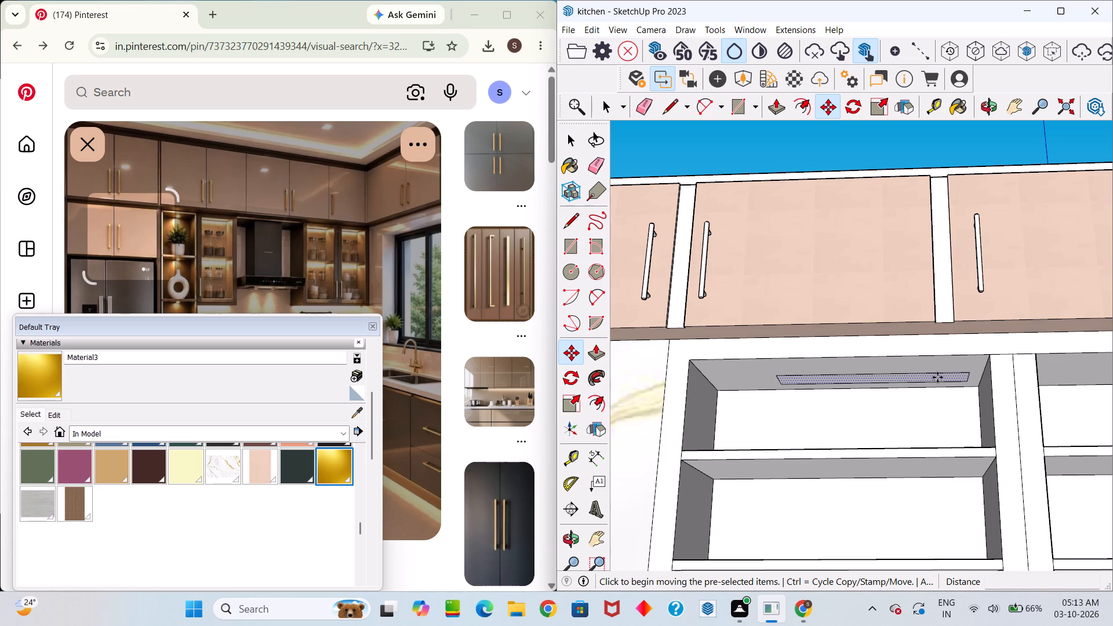
click(937, 374)
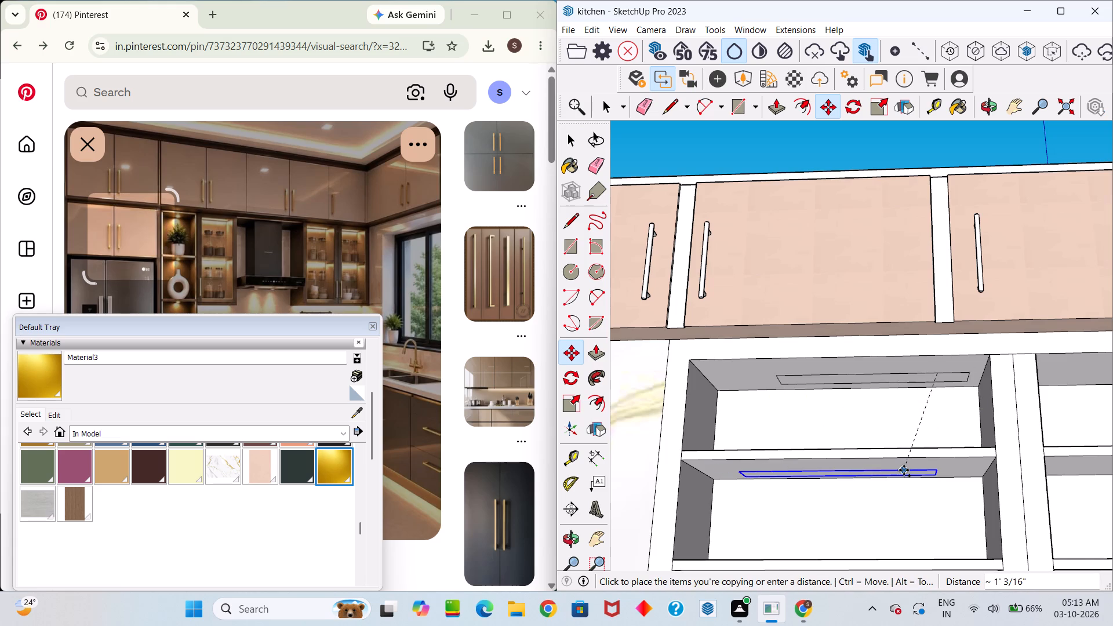
click(937, 468)
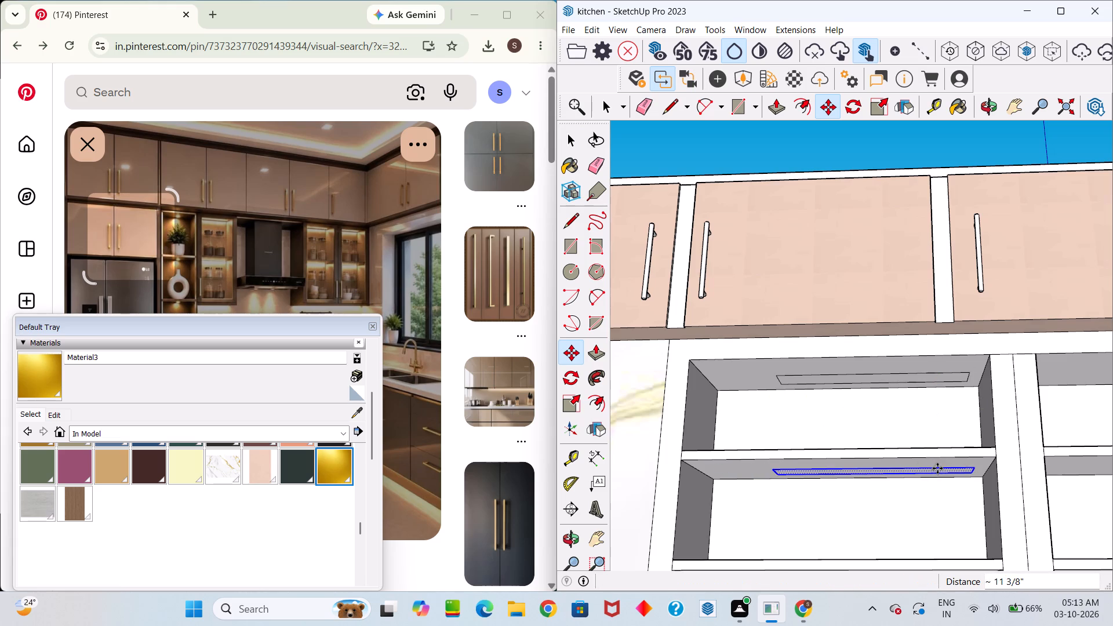
Copy the middle compartment's strip straight down about 11 3/8" onto the ceiling of the bottom compartment in the same column.
click(937, 468)
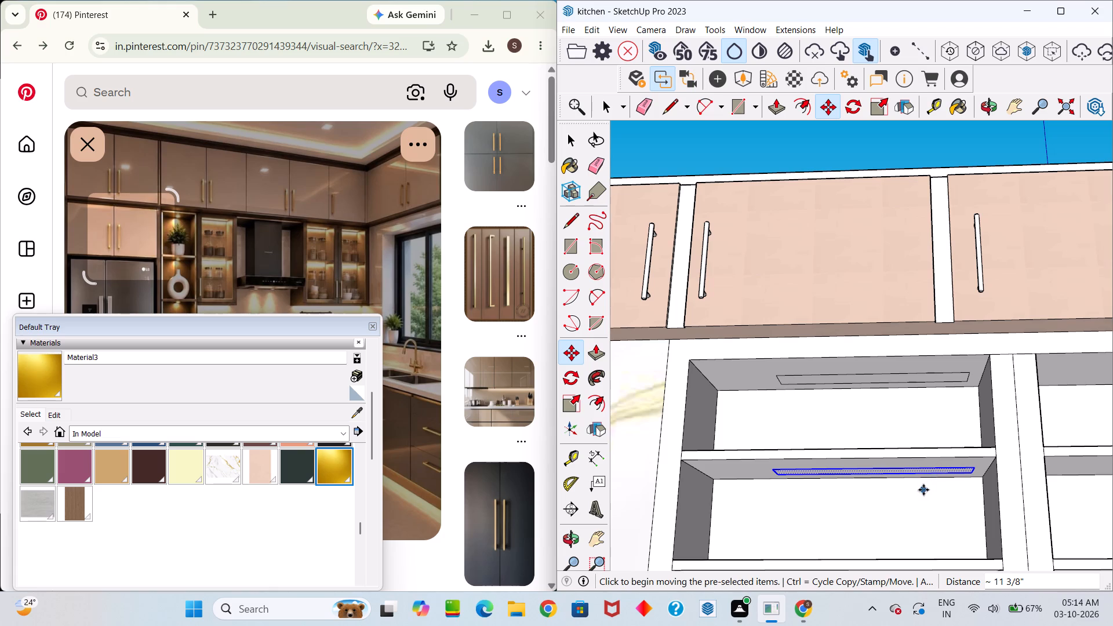
click(933, 468)
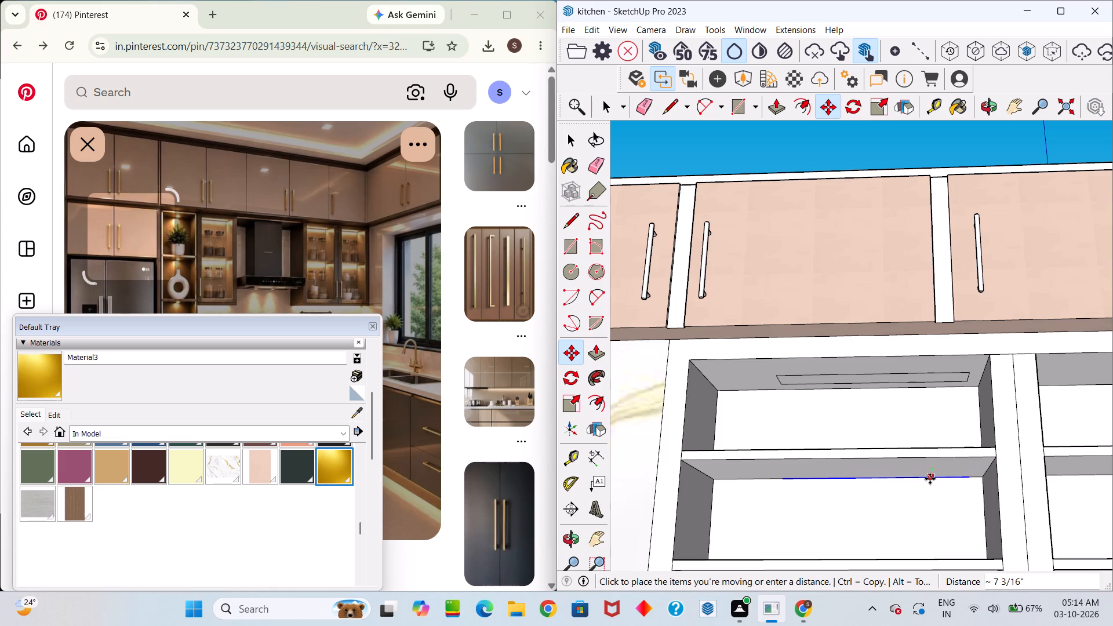
scroll(908, 508, down, 10)
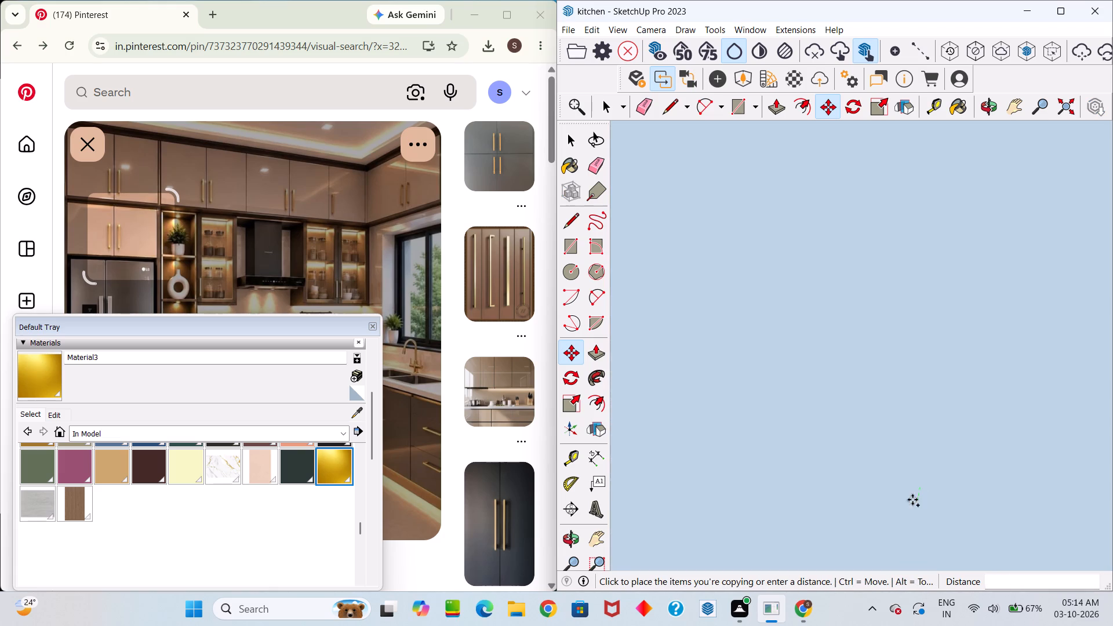
scroll(914, 505, up, 14)
scroll(916, 497, down, 3)
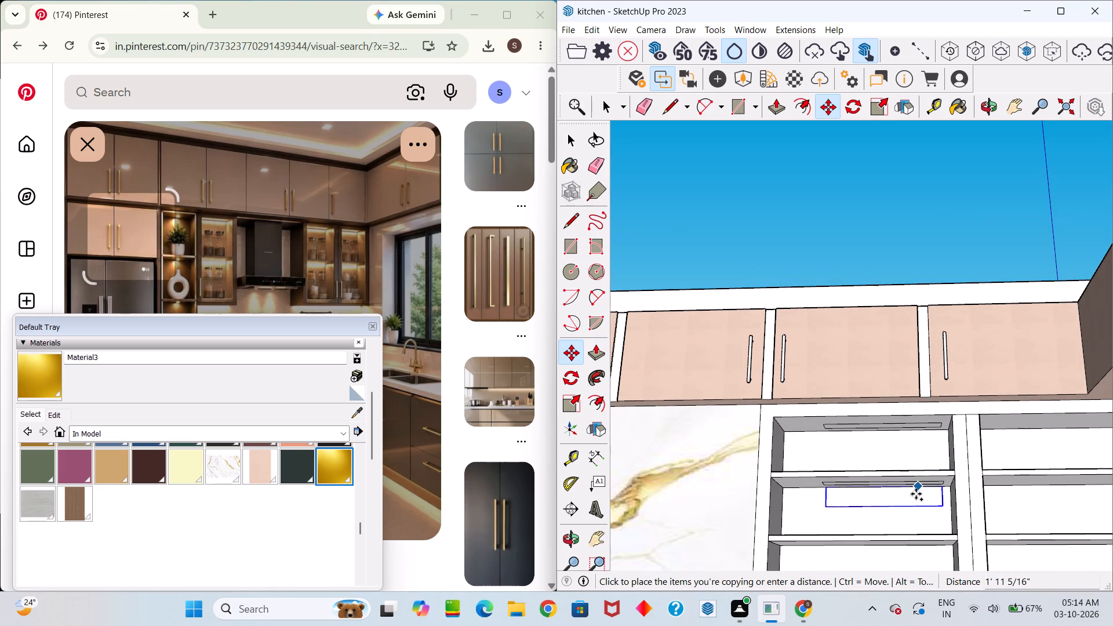
middle_drag(905, 544, 886, 414)
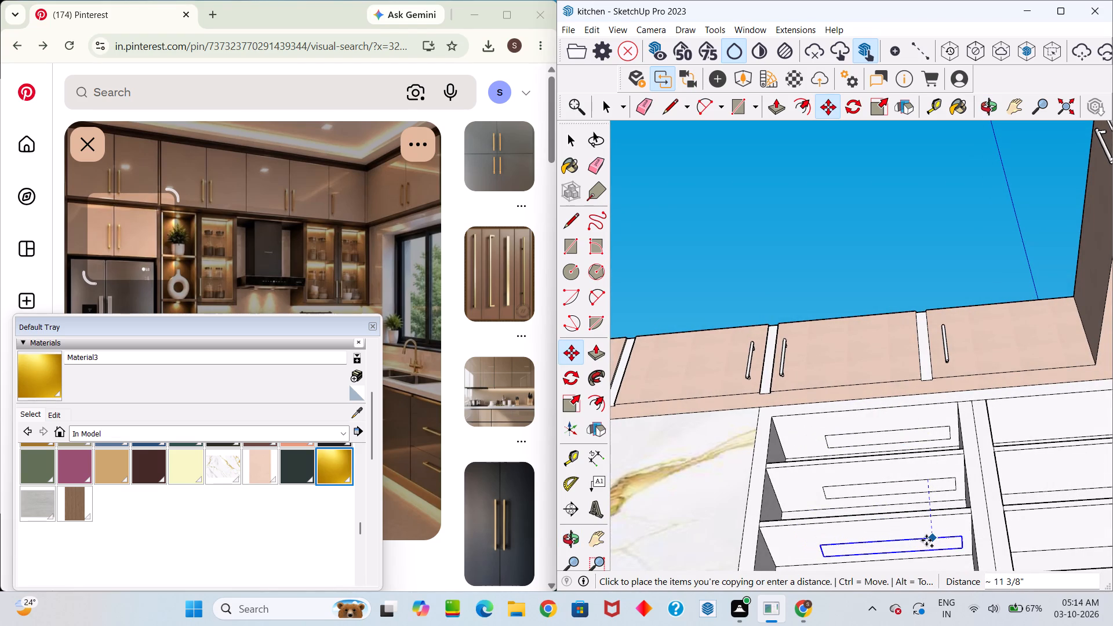
click(929, 541)
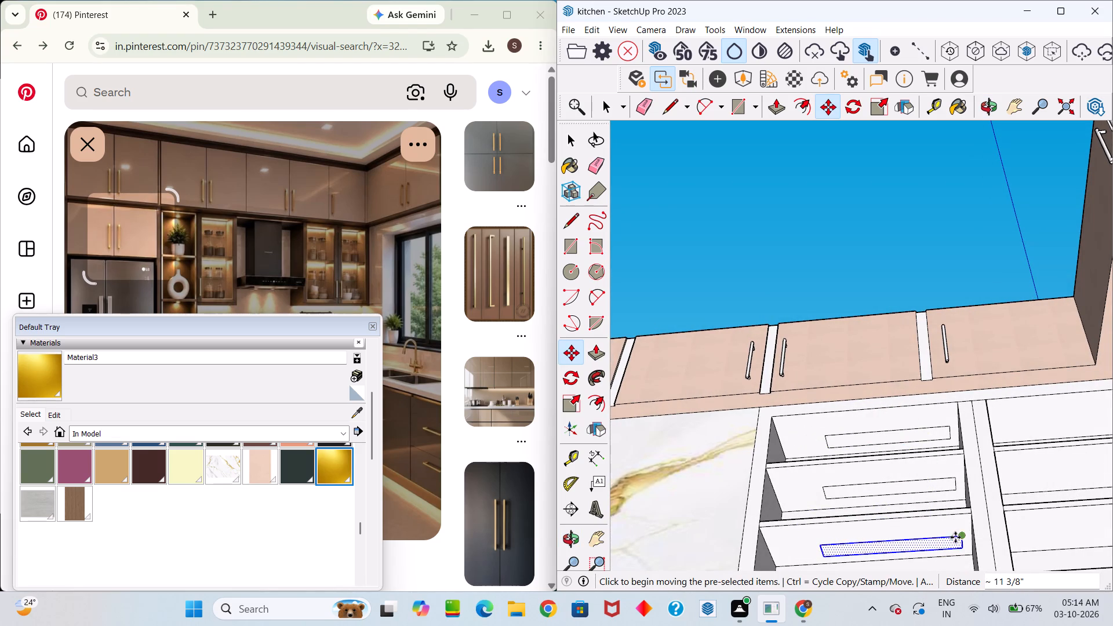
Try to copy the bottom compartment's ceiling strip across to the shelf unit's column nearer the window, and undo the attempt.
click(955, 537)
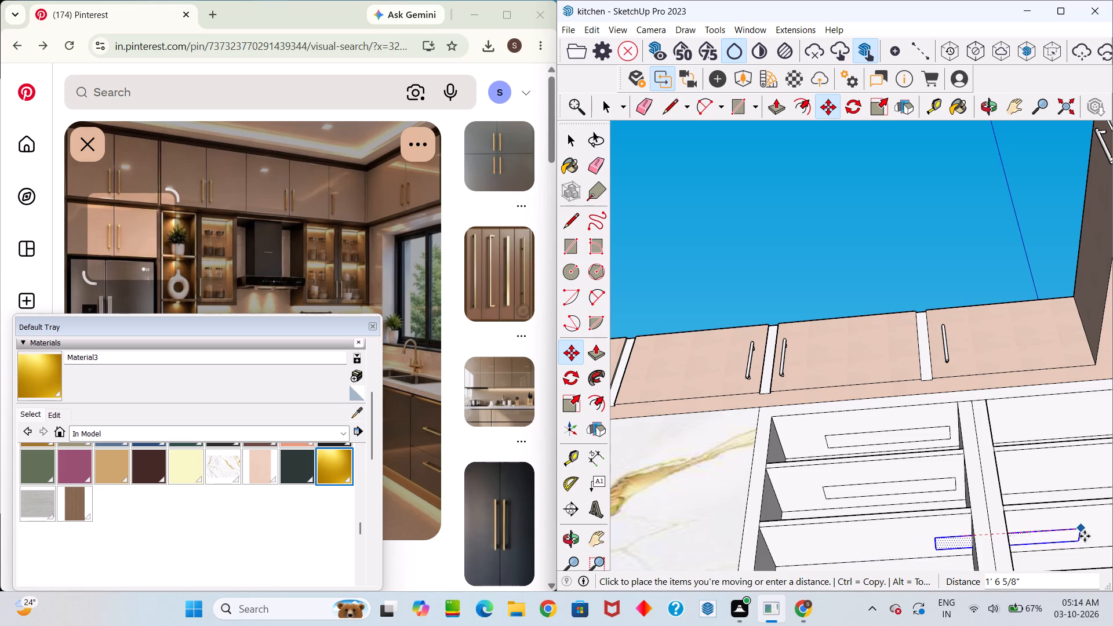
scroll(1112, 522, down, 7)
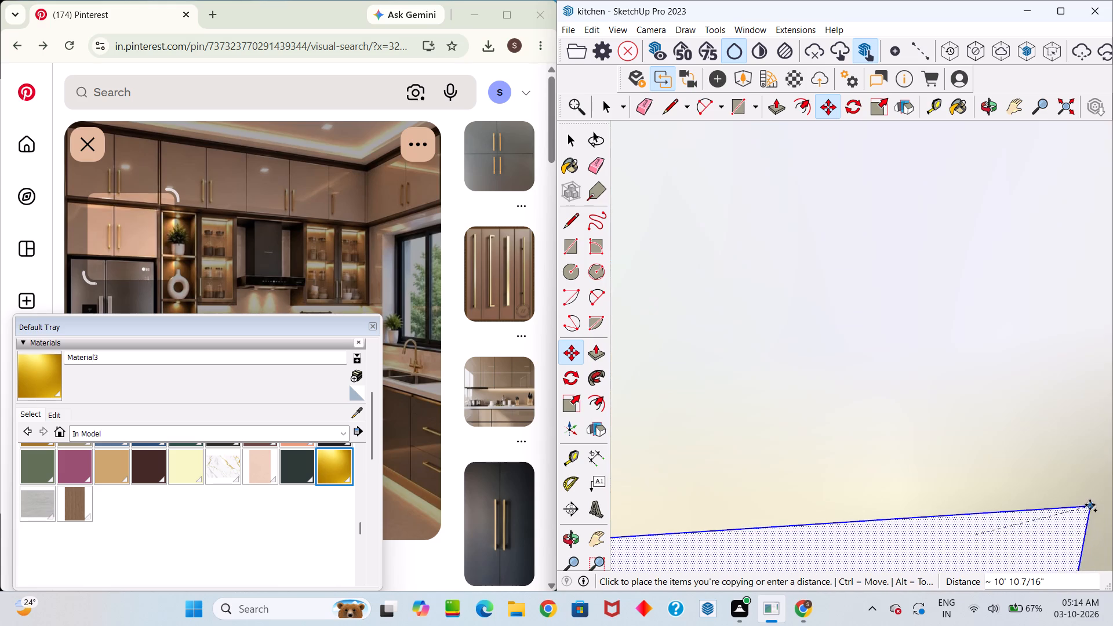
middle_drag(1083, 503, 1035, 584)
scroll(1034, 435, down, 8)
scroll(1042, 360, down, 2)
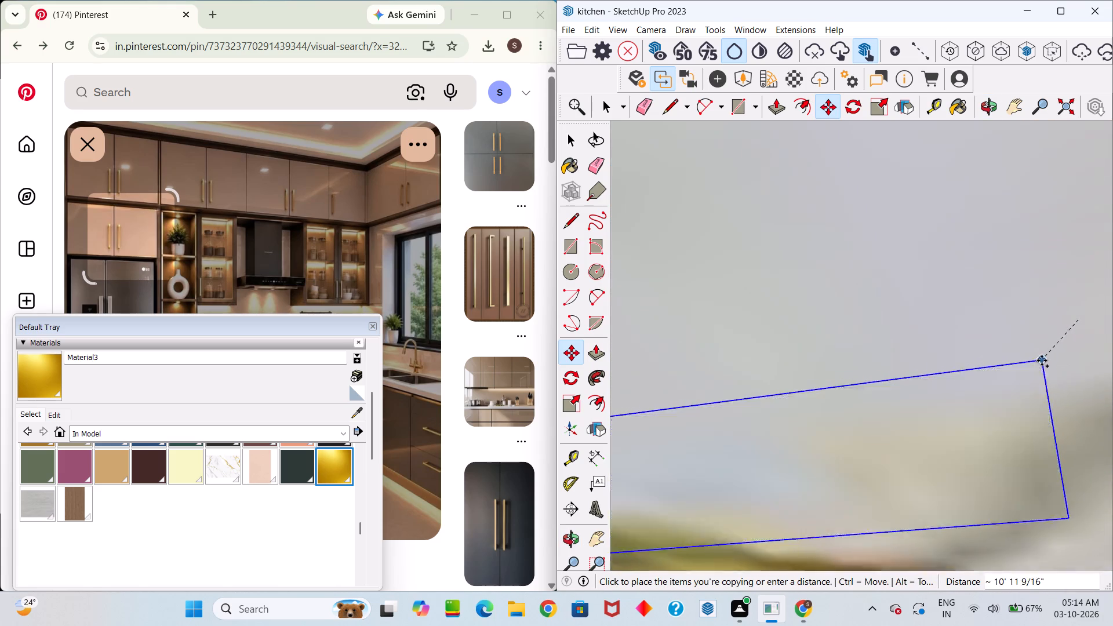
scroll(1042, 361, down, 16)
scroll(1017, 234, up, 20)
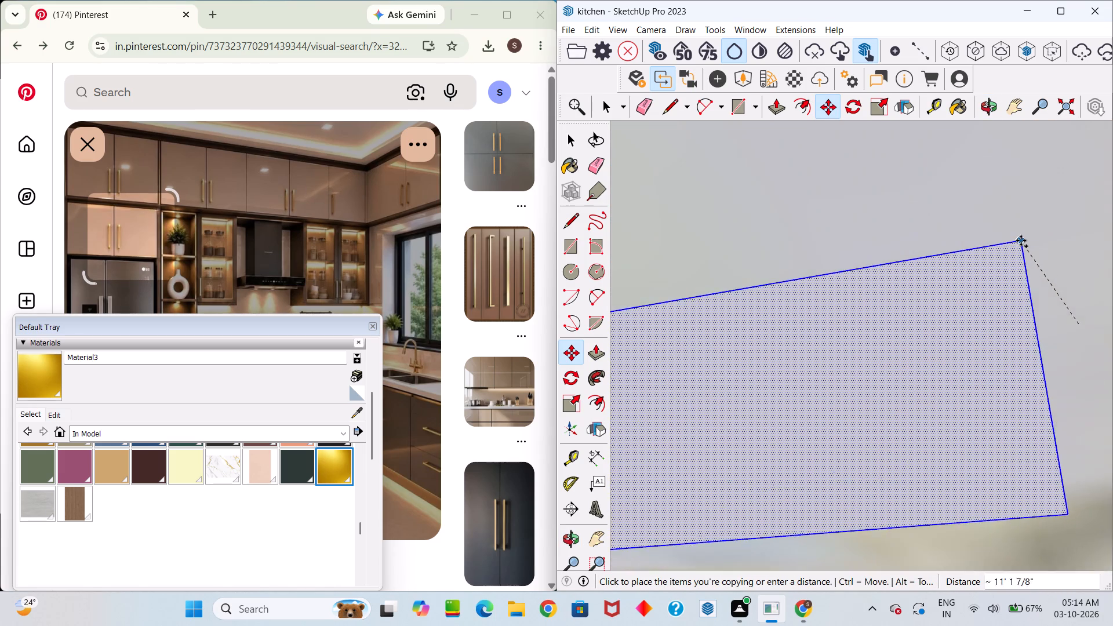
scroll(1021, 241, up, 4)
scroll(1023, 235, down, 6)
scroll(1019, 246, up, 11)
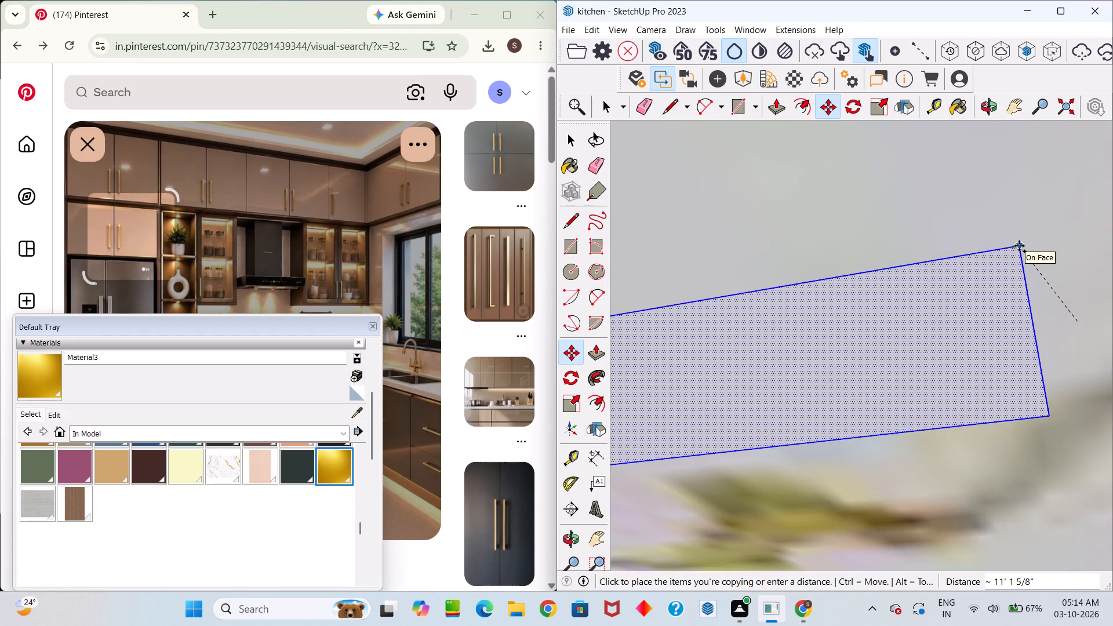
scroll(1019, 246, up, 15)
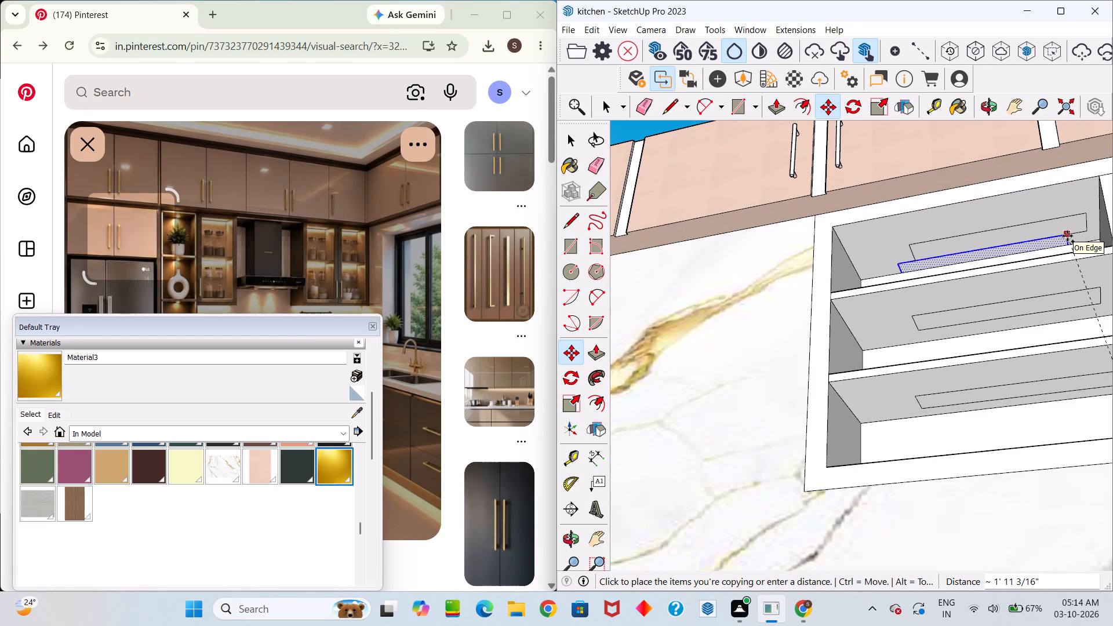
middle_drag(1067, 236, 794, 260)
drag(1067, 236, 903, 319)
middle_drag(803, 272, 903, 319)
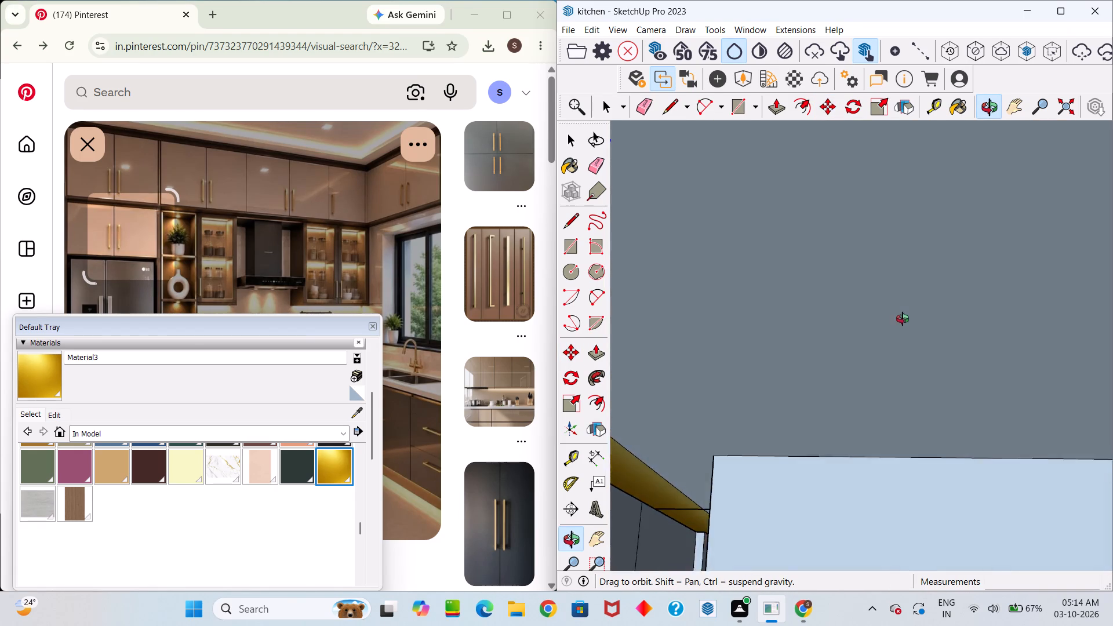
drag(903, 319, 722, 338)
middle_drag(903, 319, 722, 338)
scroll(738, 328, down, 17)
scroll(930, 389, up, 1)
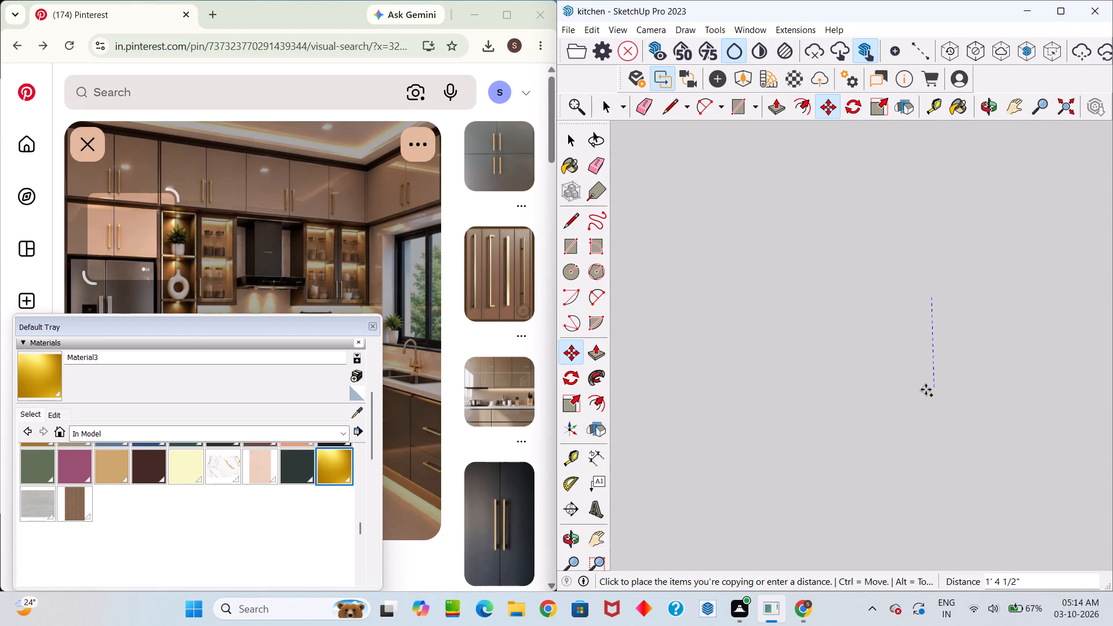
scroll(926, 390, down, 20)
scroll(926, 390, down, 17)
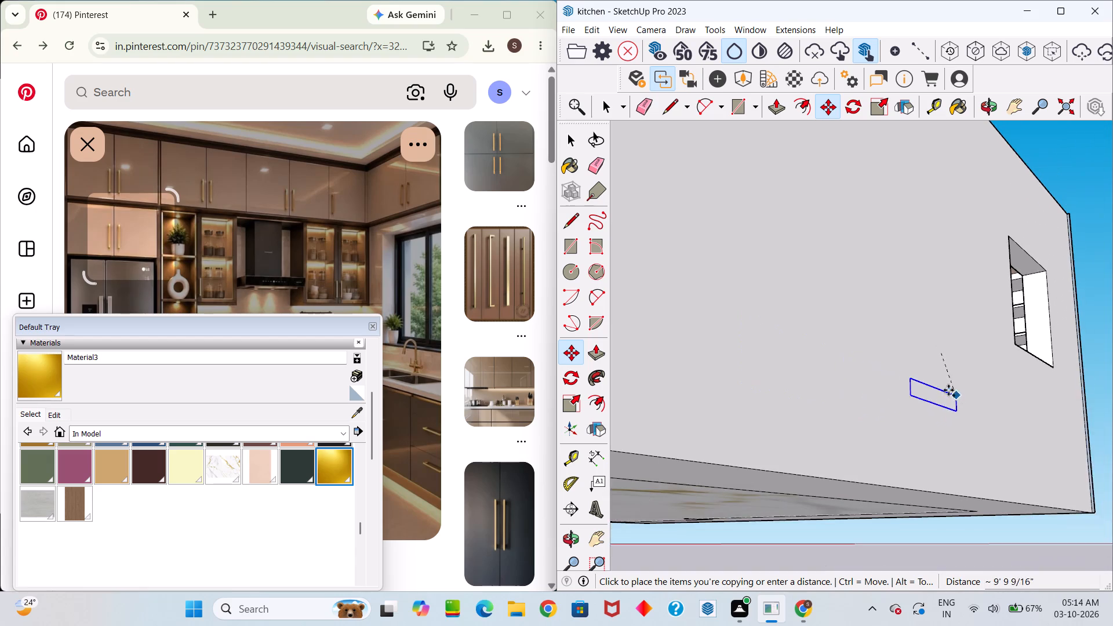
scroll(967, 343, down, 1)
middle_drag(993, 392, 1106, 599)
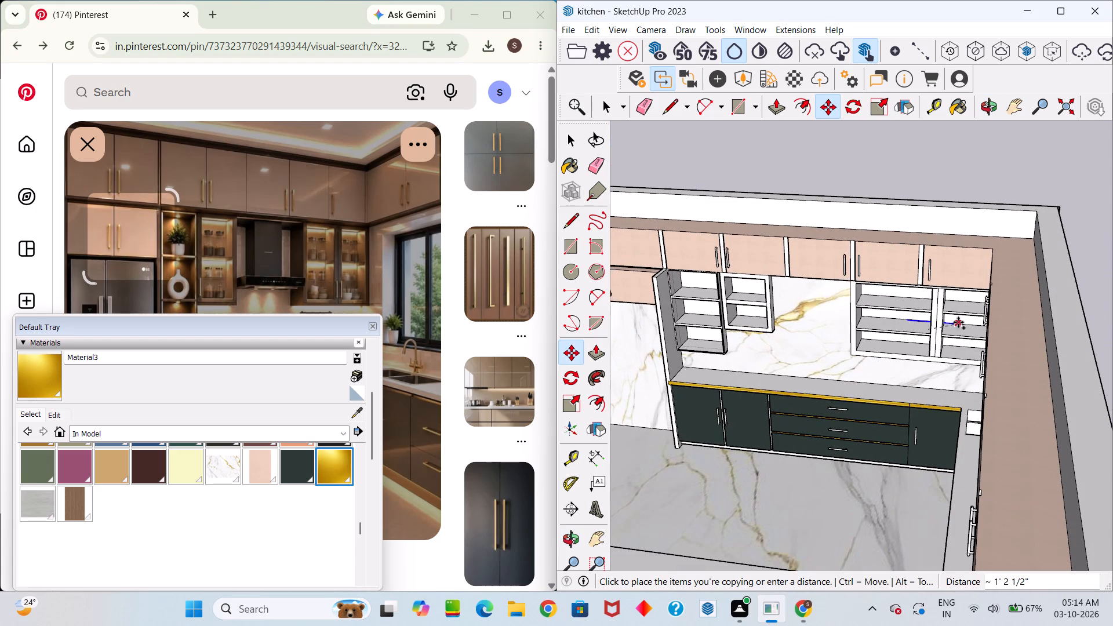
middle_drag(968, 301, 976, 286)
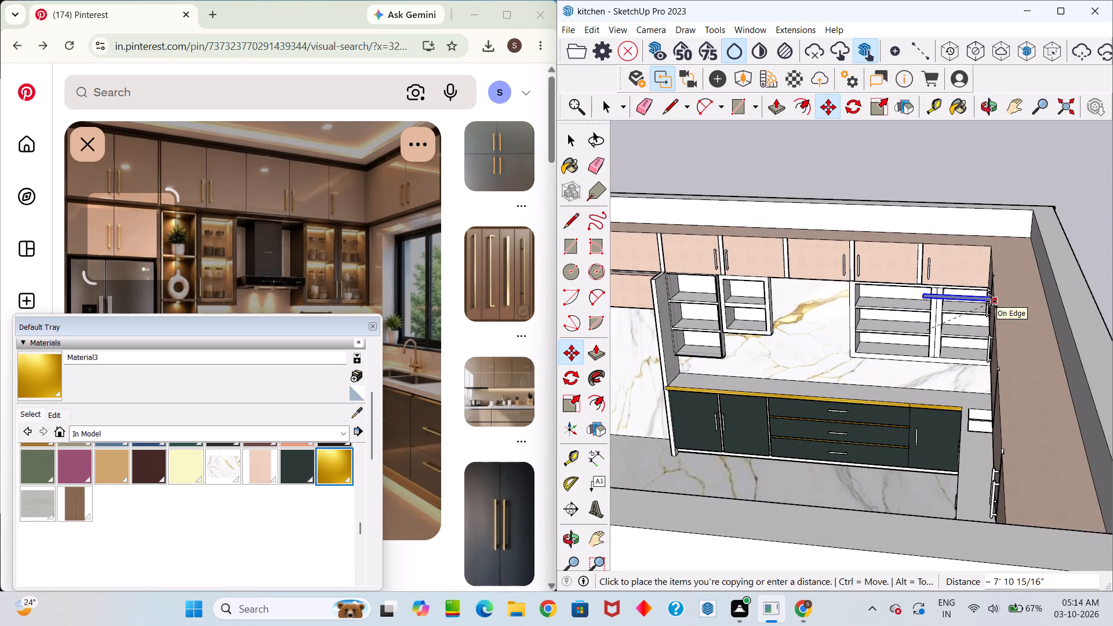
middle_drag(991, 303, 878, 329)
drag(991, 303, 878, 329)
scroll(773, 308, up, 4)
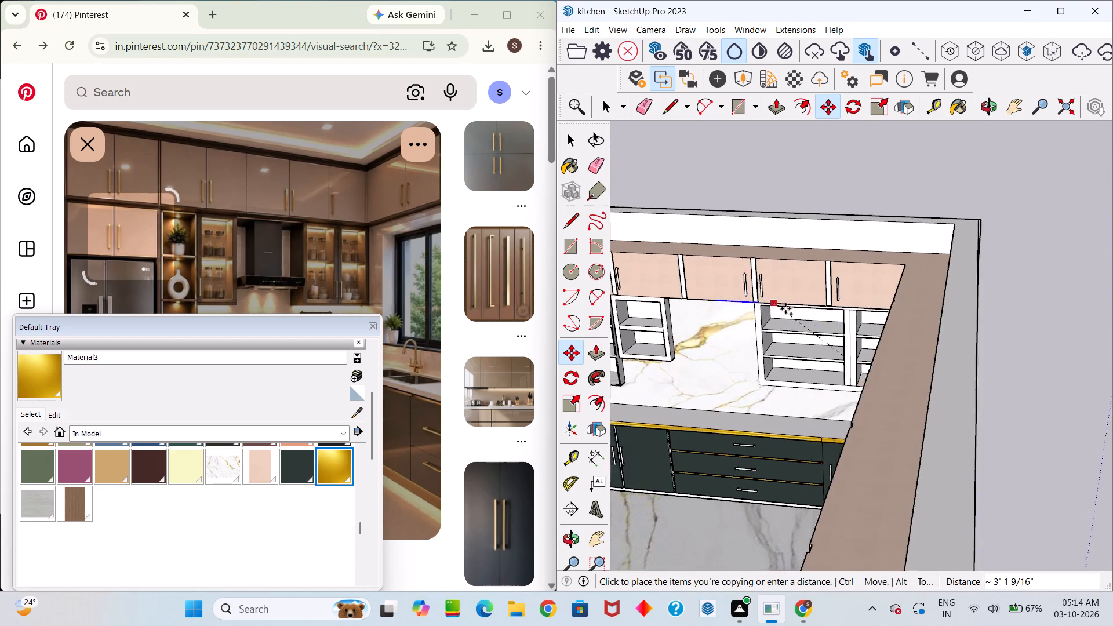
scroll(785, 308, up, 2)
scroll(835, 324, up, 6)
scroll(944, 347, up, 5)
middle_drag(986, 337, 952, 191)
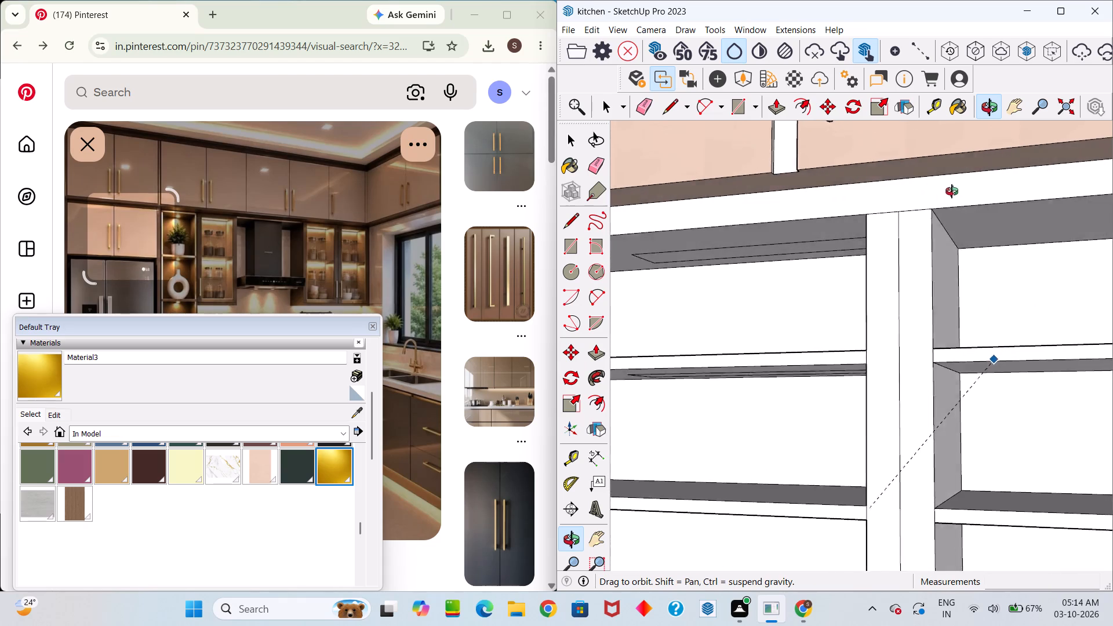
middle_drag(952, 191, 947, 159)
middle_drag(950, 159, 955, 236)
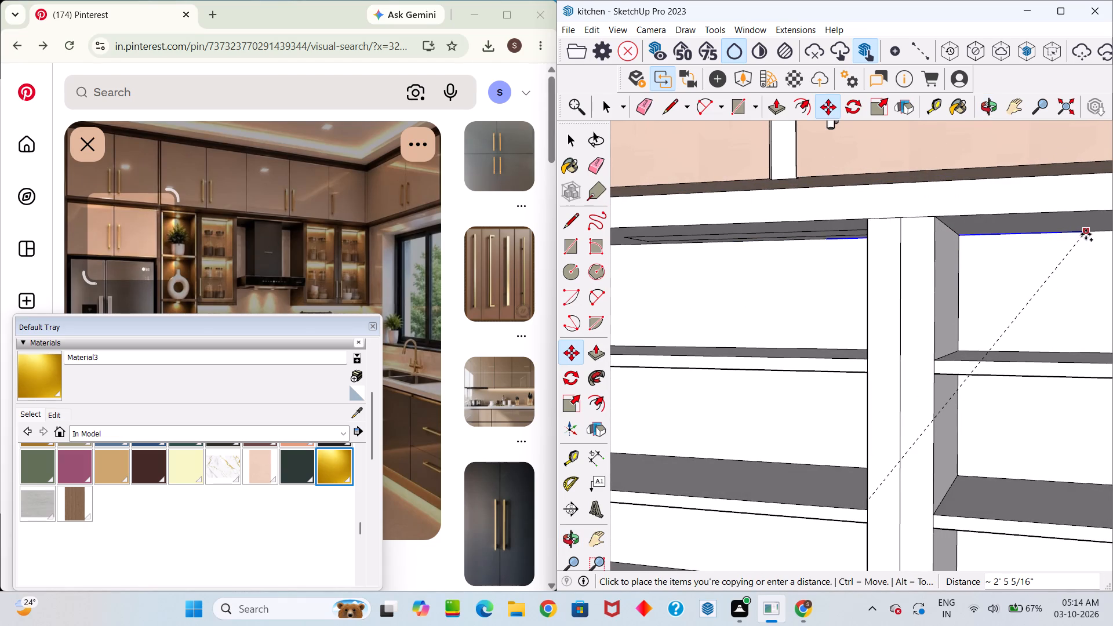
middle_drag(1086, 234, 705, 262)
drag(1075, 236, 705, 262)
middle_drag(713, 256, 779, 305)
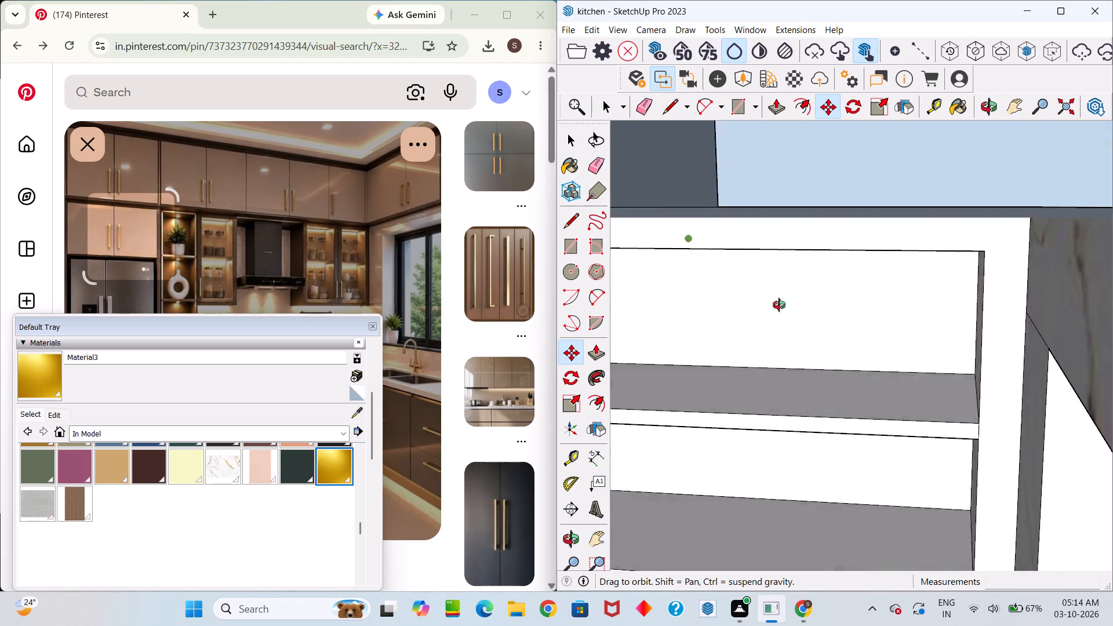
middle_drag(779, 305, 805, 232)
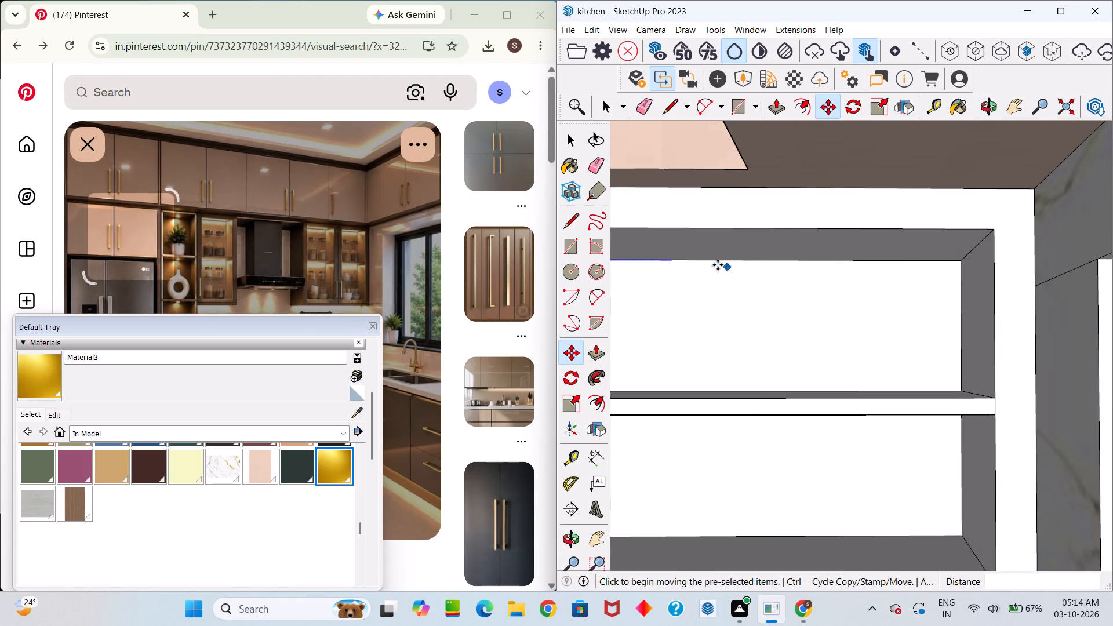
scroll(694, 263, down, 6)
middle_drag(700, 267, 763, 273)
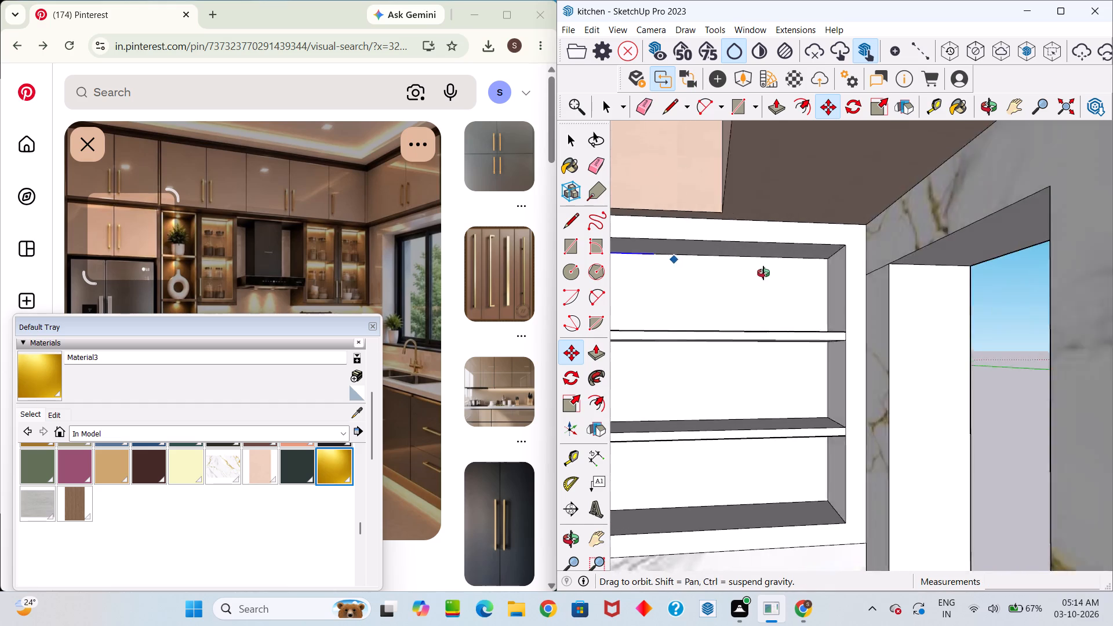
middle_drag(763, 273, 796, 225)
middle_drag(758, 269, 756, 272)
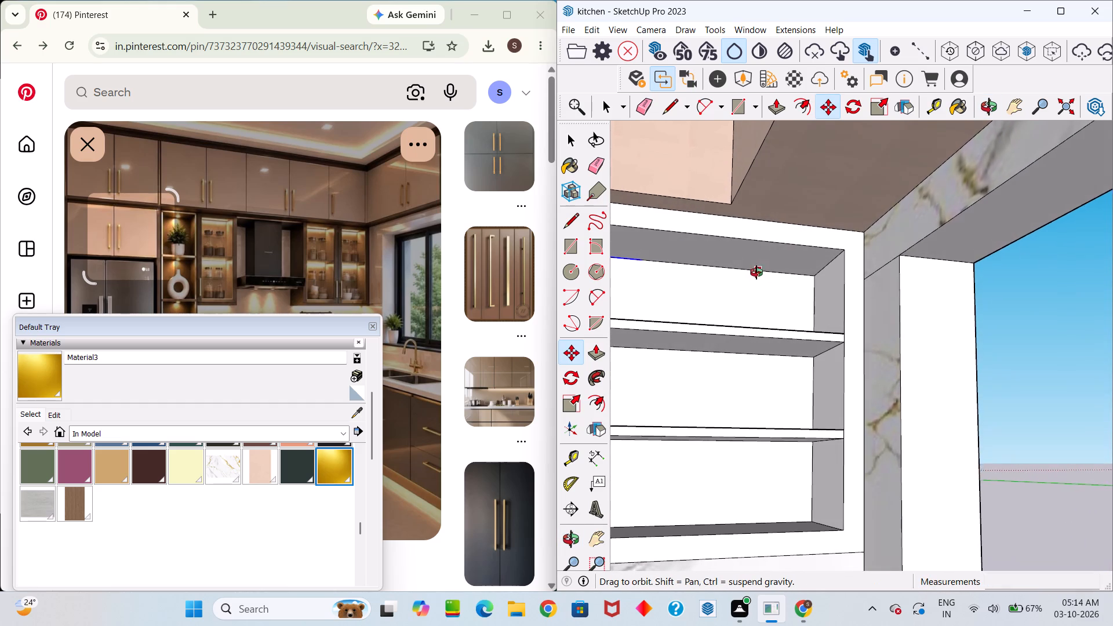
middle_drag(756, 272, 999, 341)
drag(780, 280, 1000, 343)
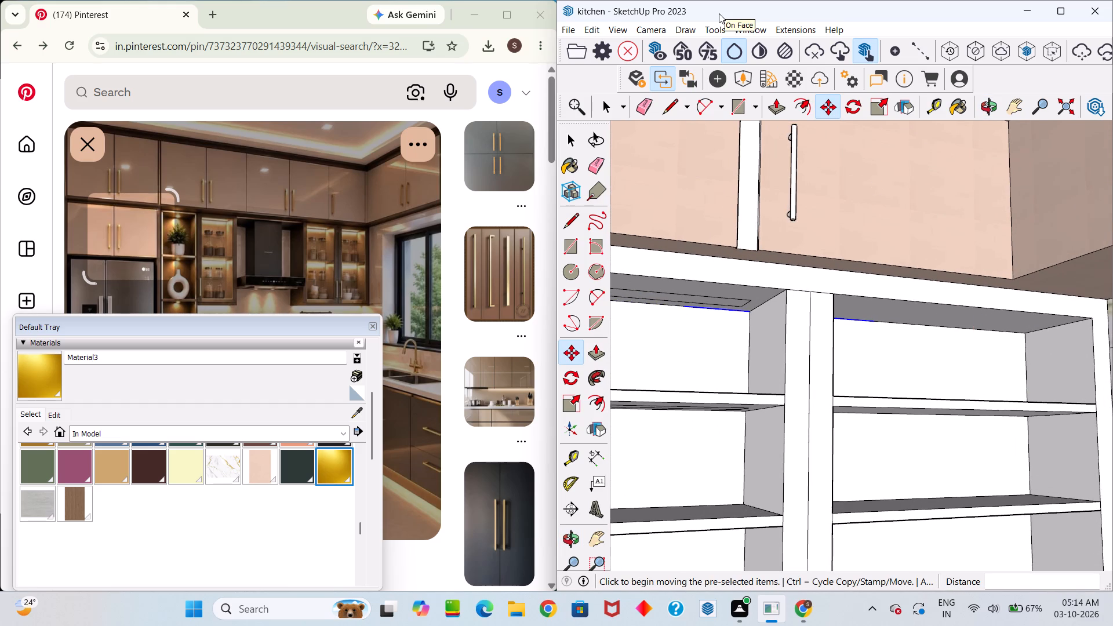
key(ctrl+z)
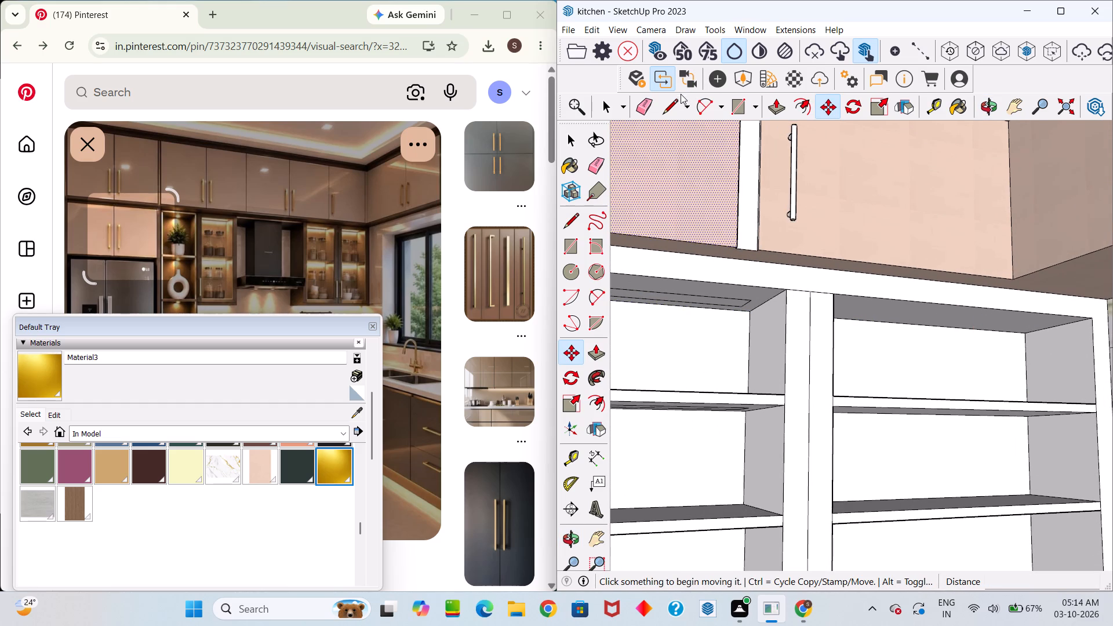
Copy the top compartment's strip about 3' 1 7/16" across onto the top compartment's ceiling in the column nearer the window.
key(space)
click(689, 299)
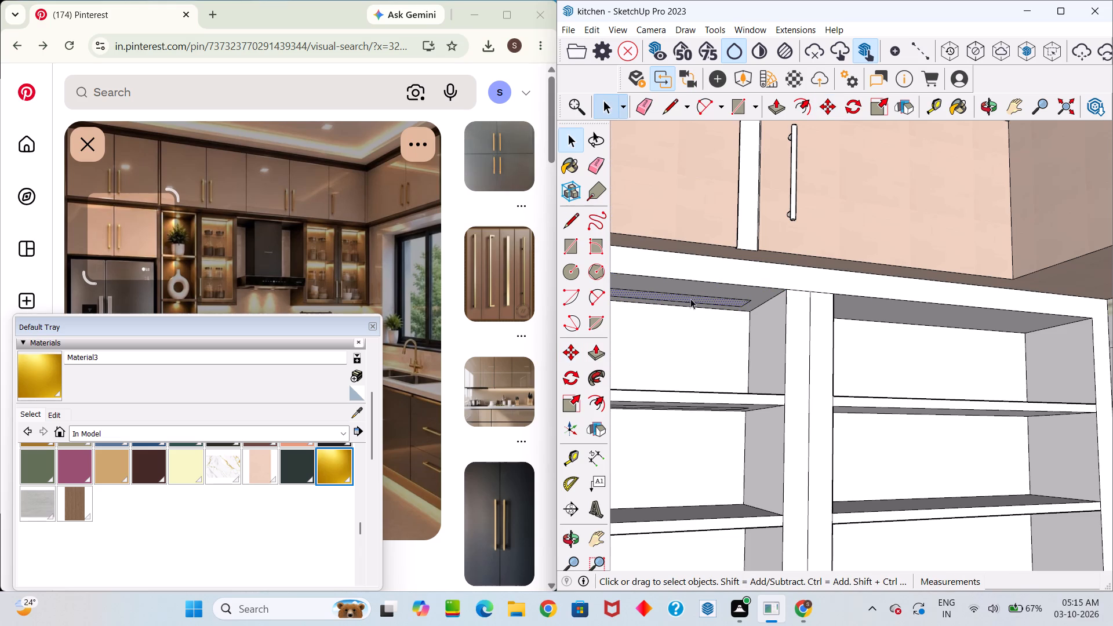
key(m)
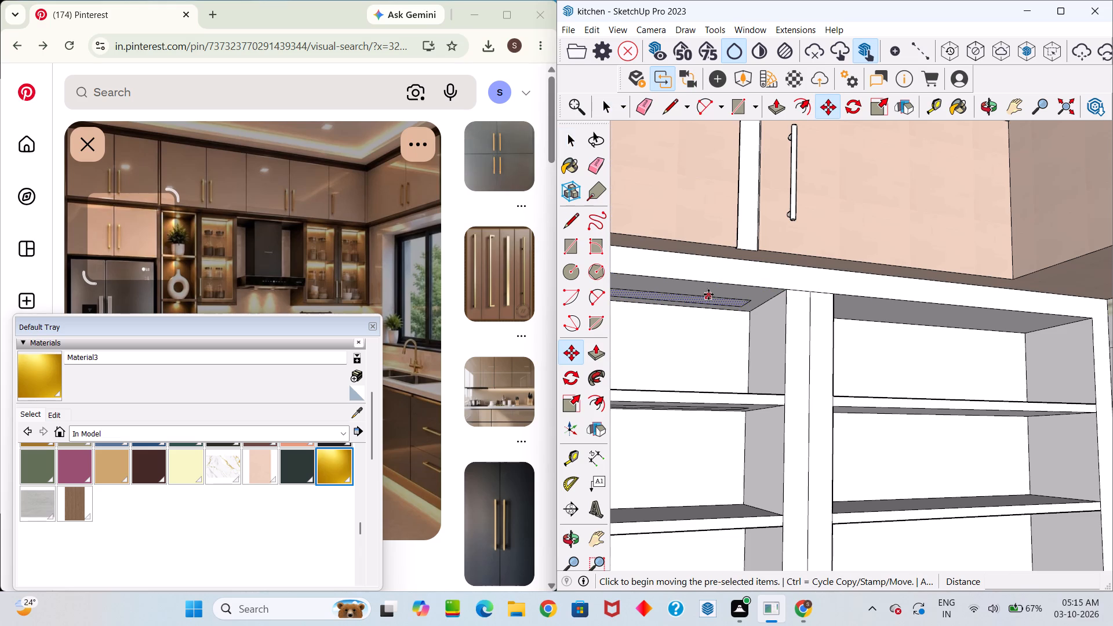
click(708, 294)
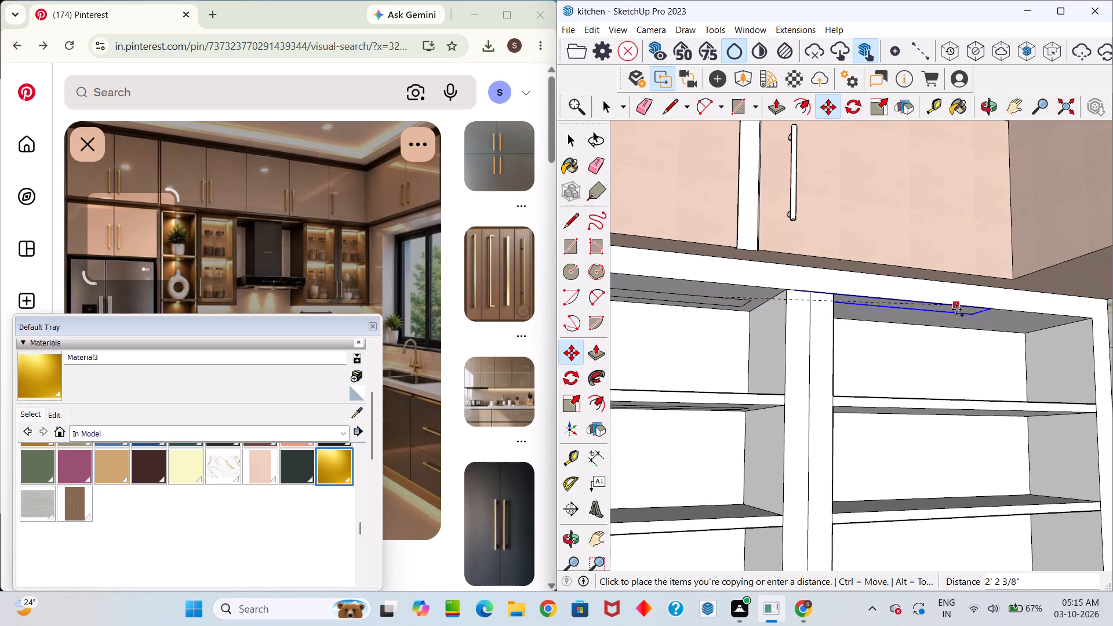
click(1008, 320)
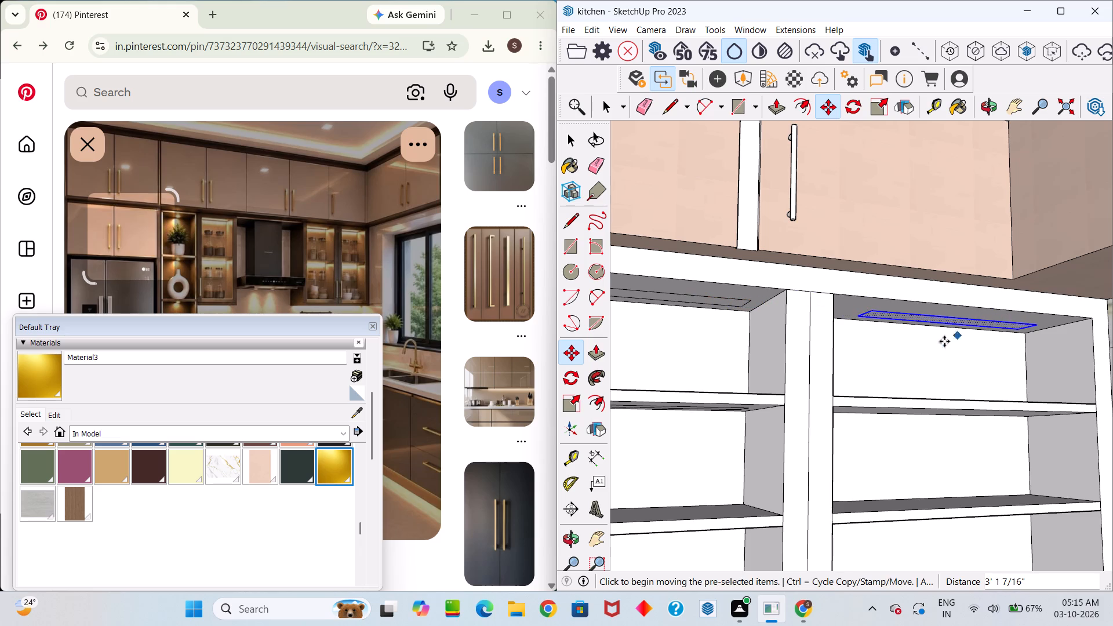
Copy that strip straight down about 11 3/8" onto the ceiling of the middle compartment in the column nearer the window.
middle_drag(877, 318, 733, 201)
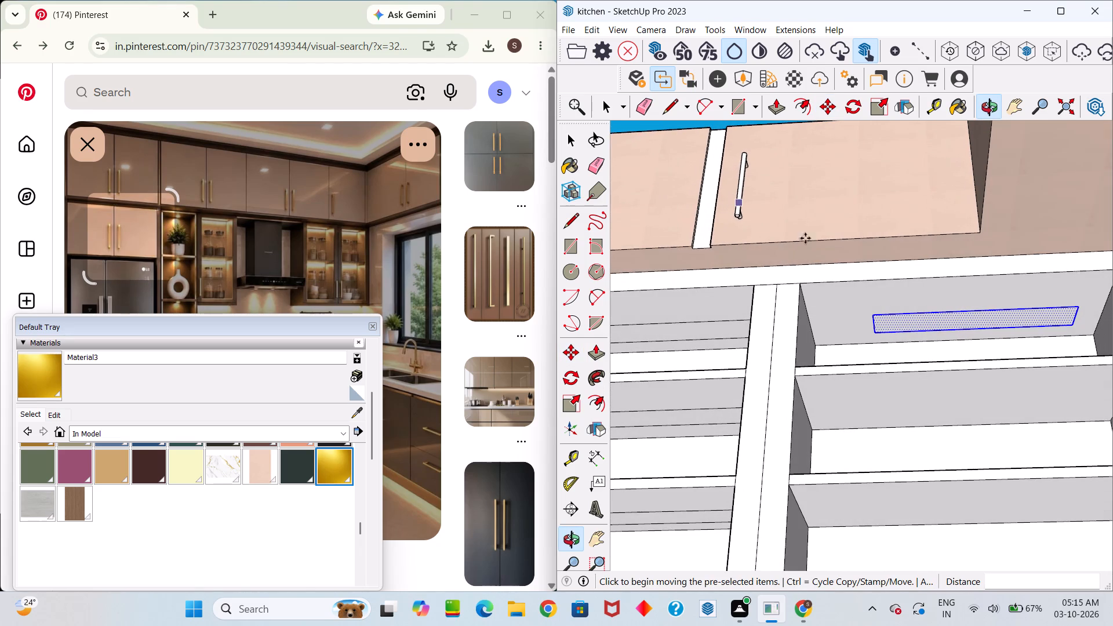
click(1026, 307)
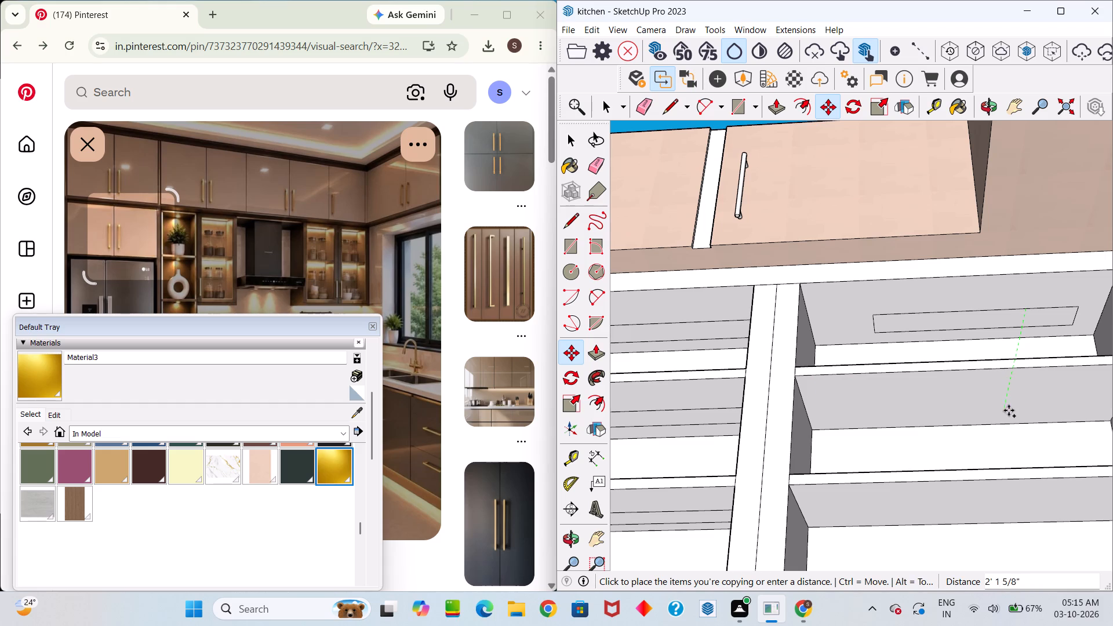
click(1044, 406)
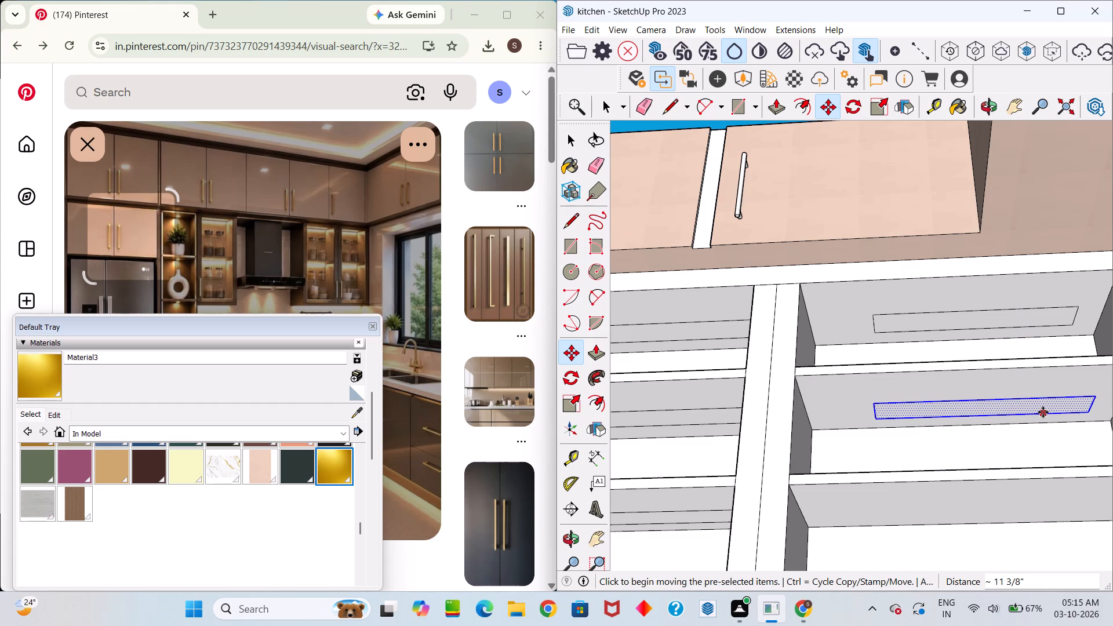
Copy the middle compartment's strip down about 11 7/16" onto the ceiling of the bottom compartment in the same column.
click(1043, 412)
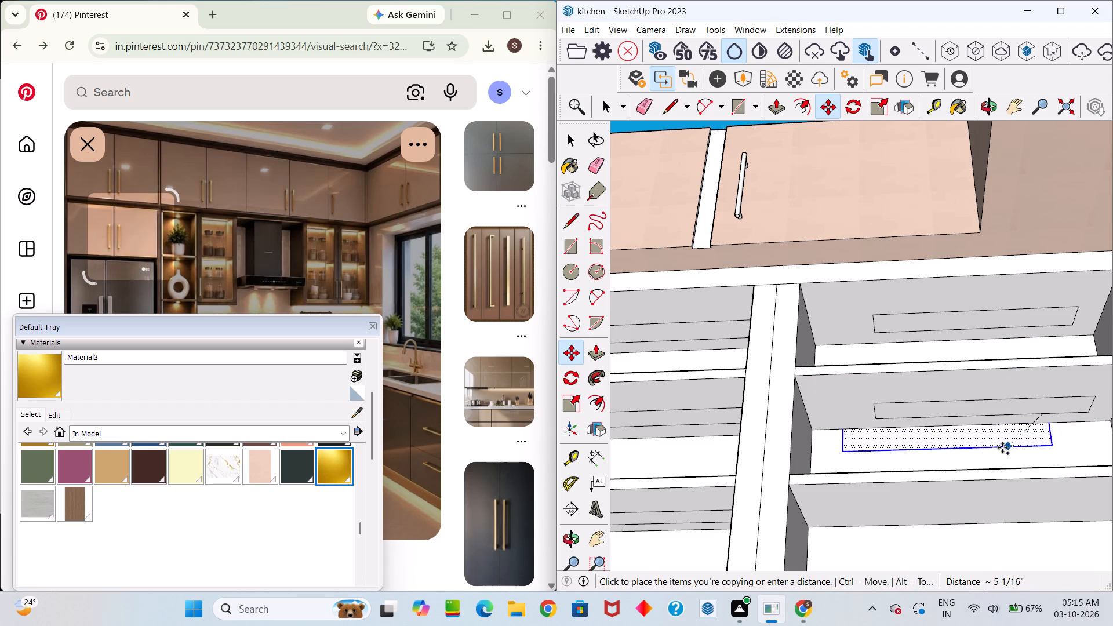
scroll(990, 453, down, 7)
scroll(980, 475, up, 8)
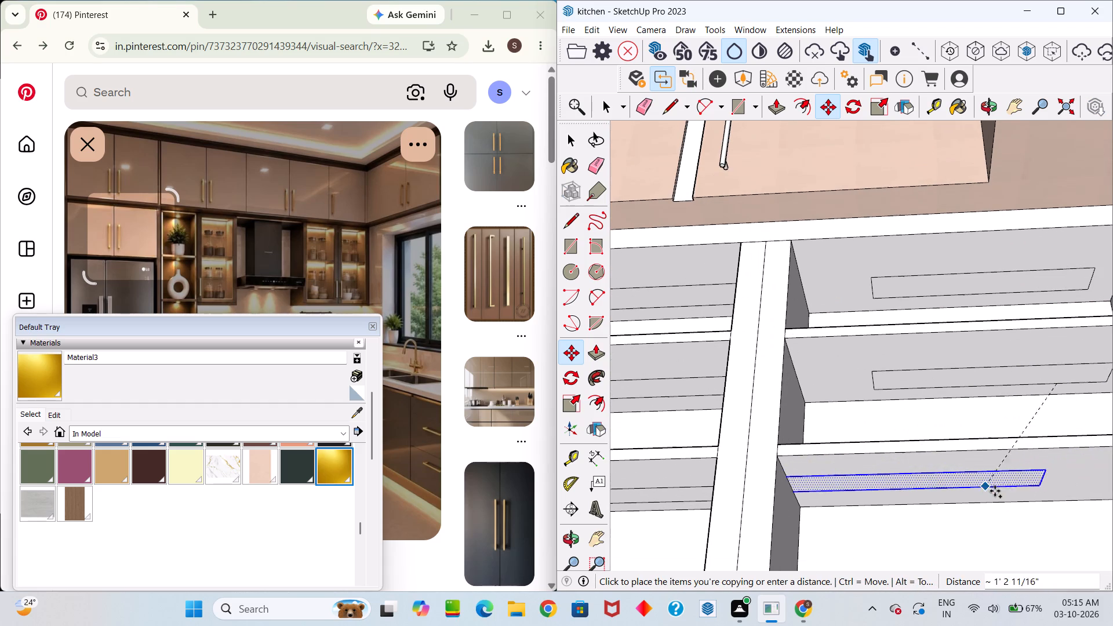
click(1061, 490)
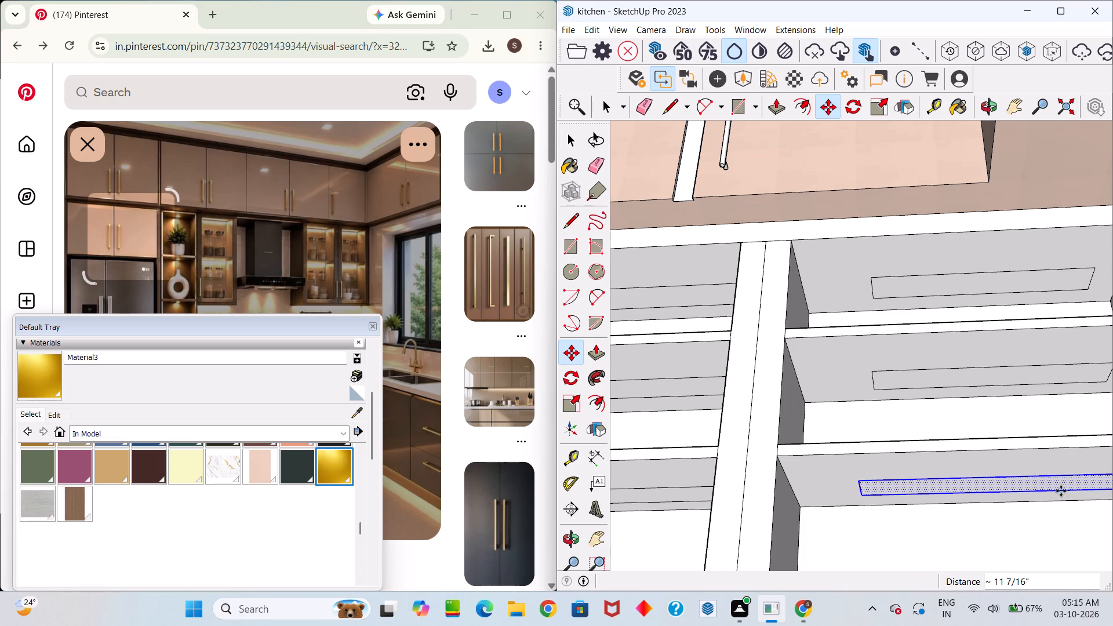
Clear the selection and examine the ceiling strips in both columns of the six-compartment shelf unit.
scroll(963, 473, down, 5)
middle_drag(953, 484, 943, 533)
scroll(945, 526, up, 1)
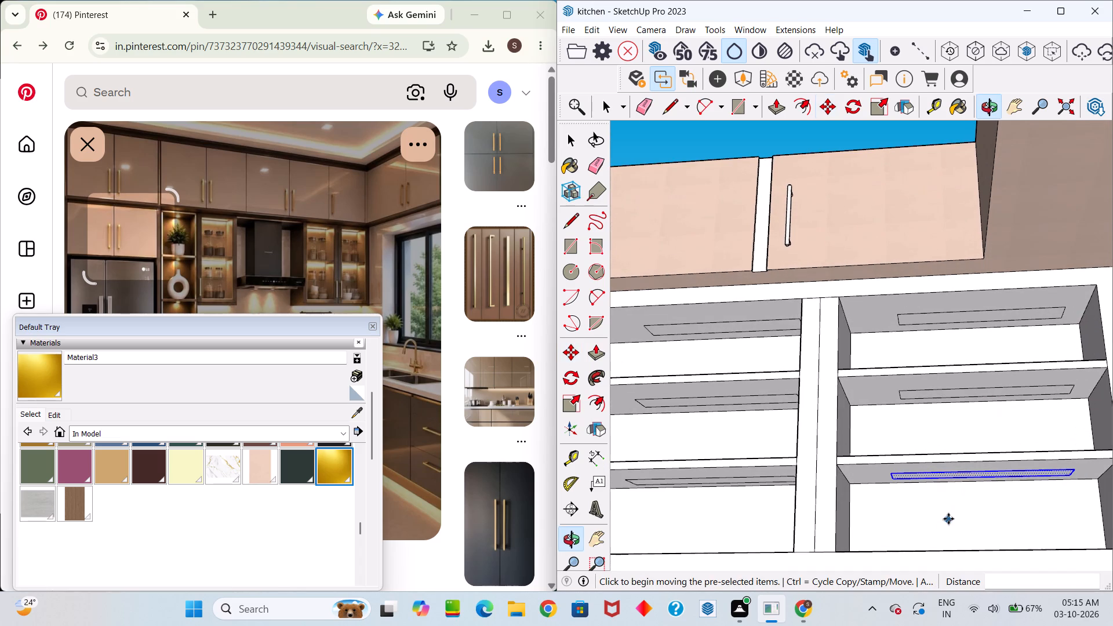
scroll(945, 496, down, 7)
scroll(941, 457, up, 2)
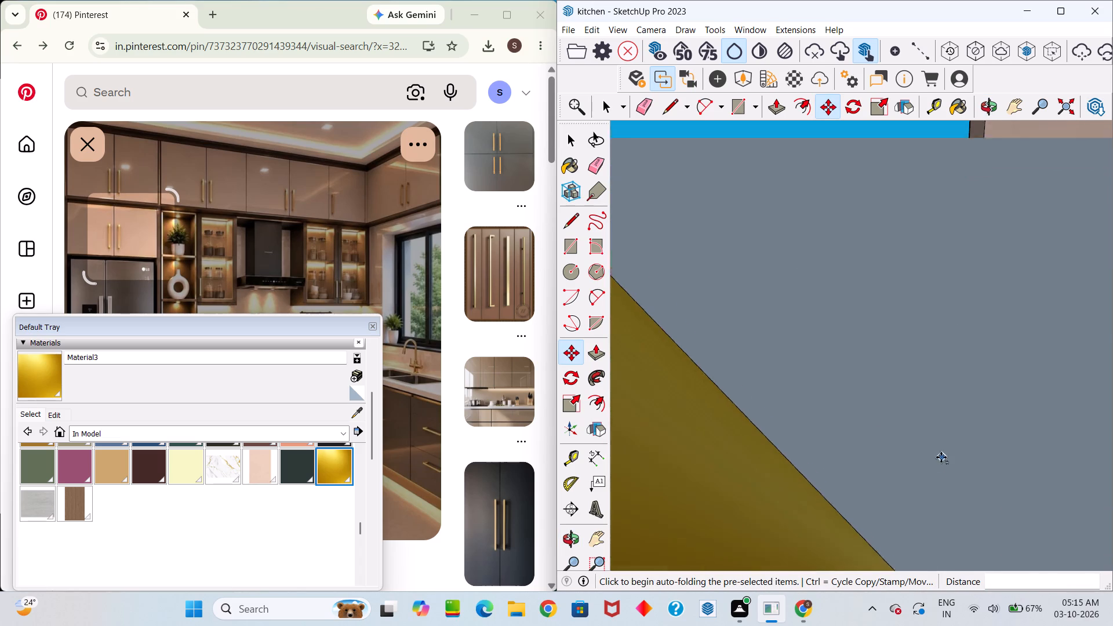
scroll(941, 457, up, 10)
middle_drag(945, 460, 933, 500)
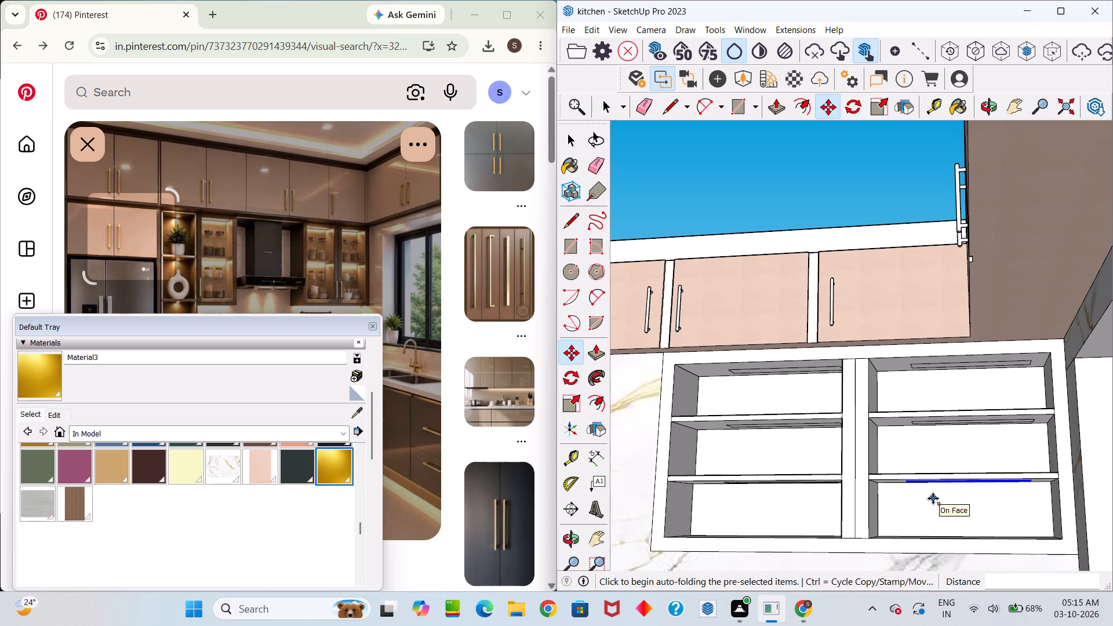
key(space)
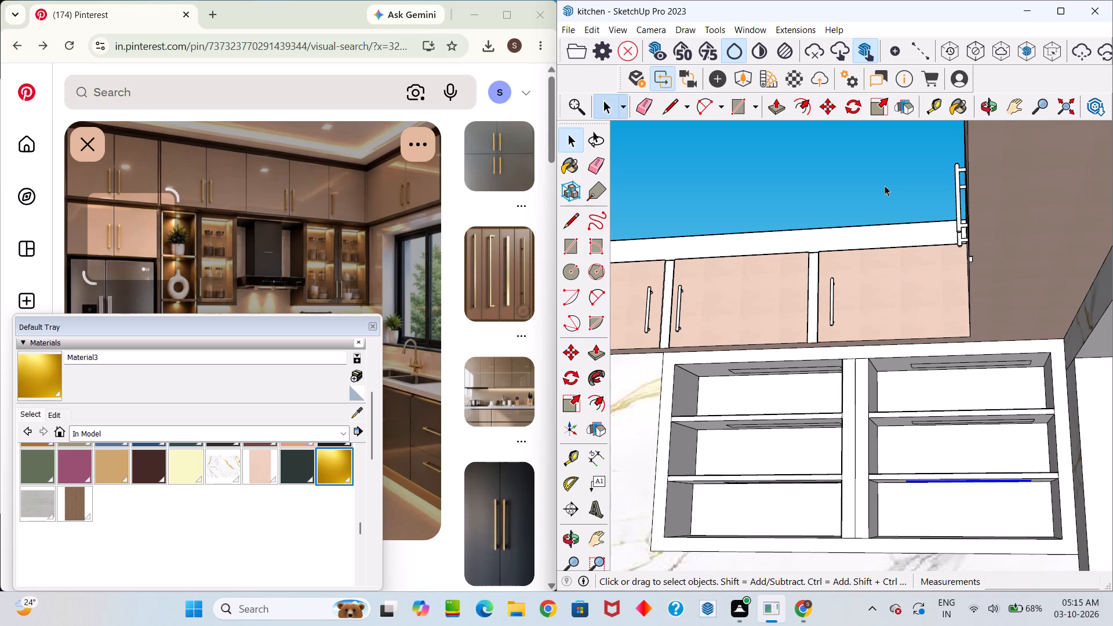
click(882, 171)
scroll(876, 310, up, 6)
middle_drag(944, 370, 974, 184)
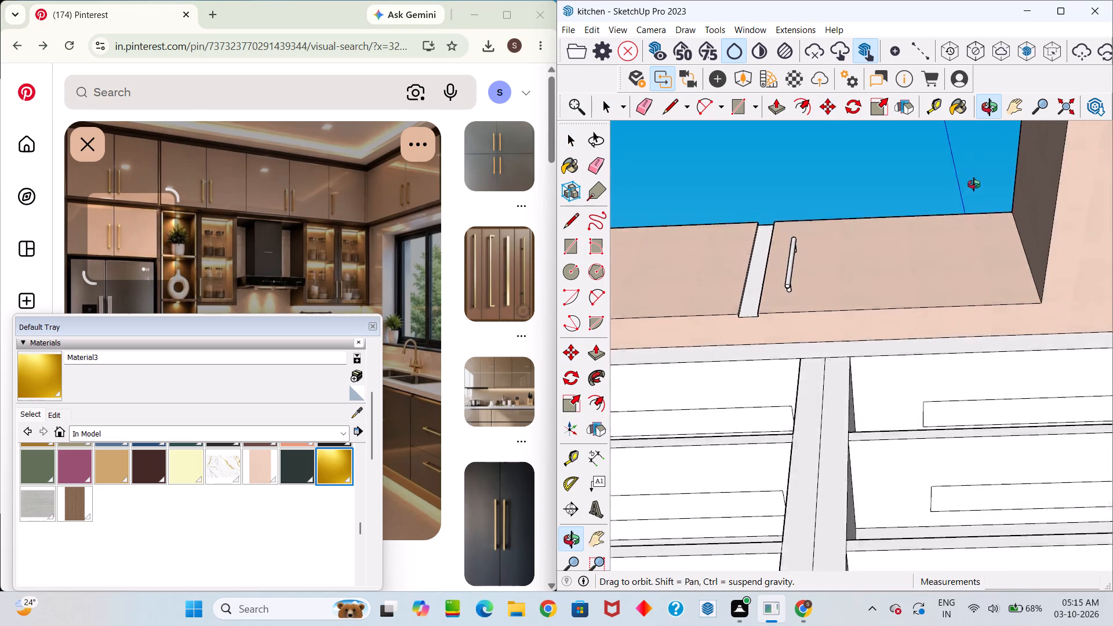
In the Enscape Material Editor, change the Lily_Light material's albedo colour to a more saturated light yellow.
middle_drag(974, 184, 940, 298)
scroll(939, 299, up, 1)
scroll(935, 303, down, 11)
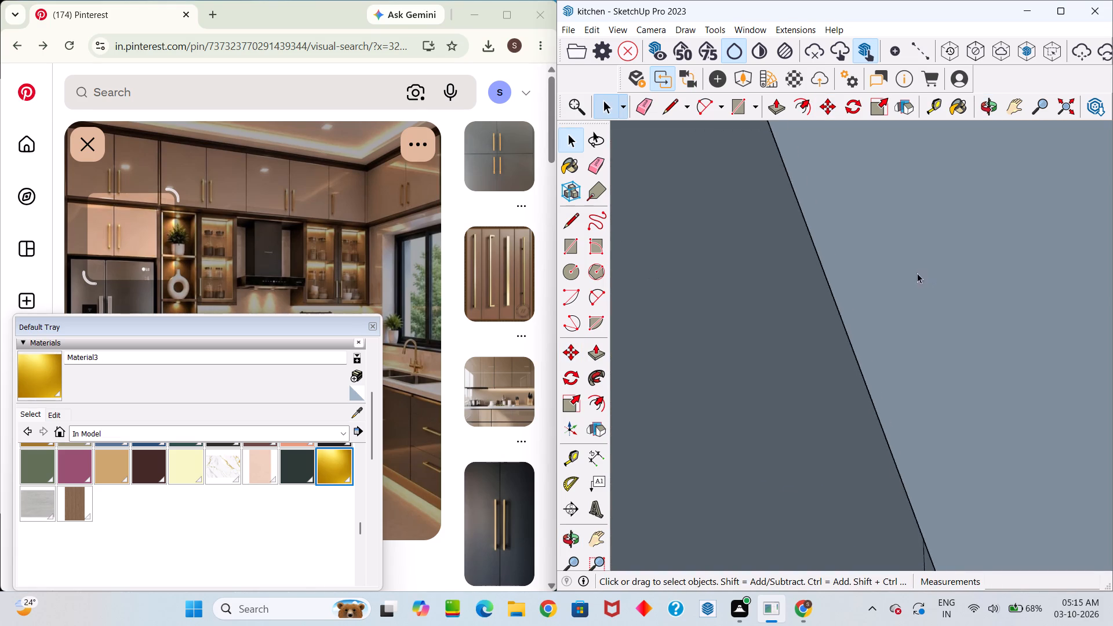
scroll(917, 273, down, 20)
click(798, 76)
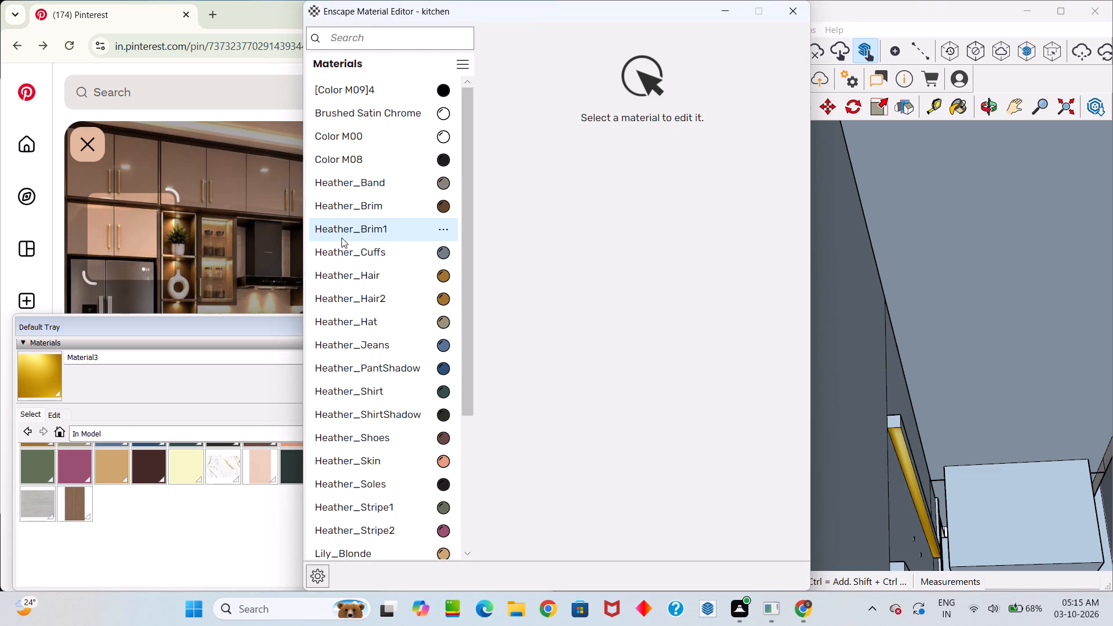
scroll(332, 396, down, 5)
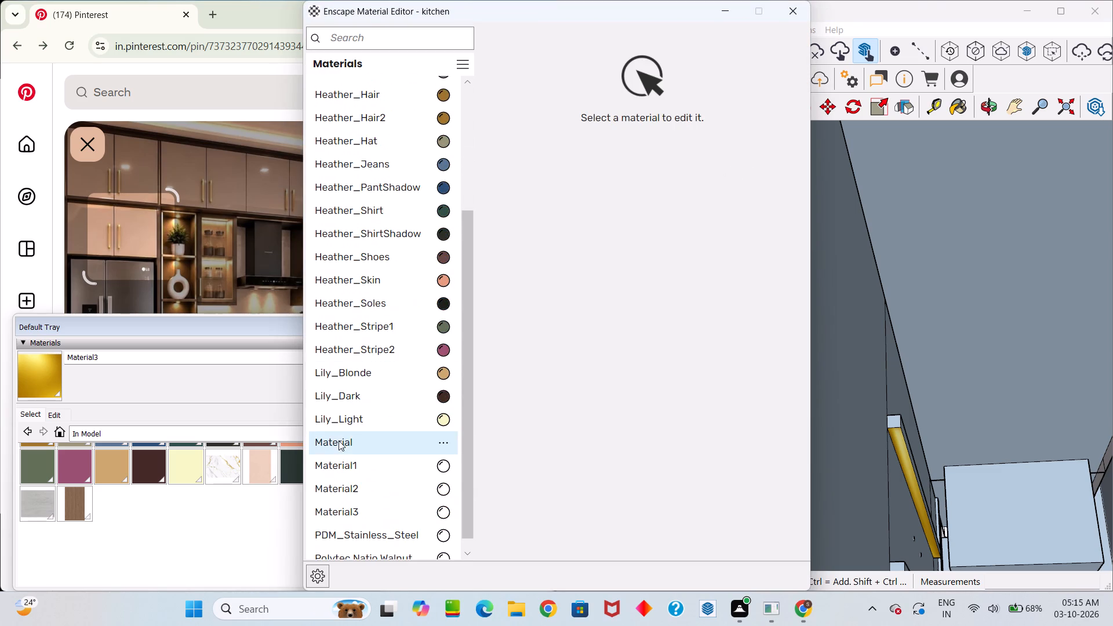
click(354, 413)
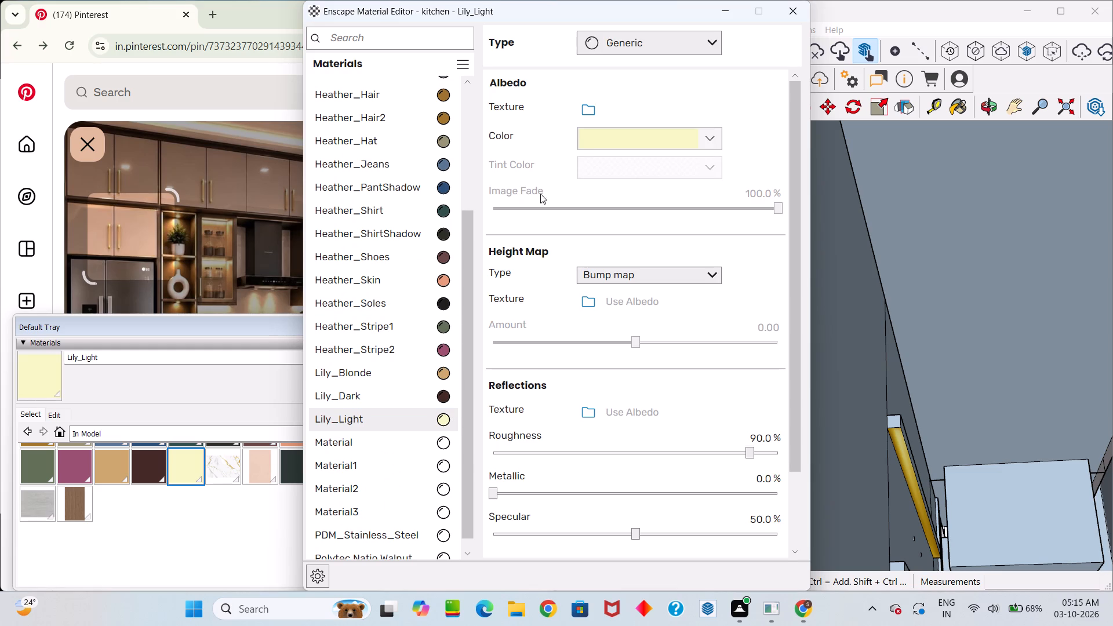
click(619, 140)
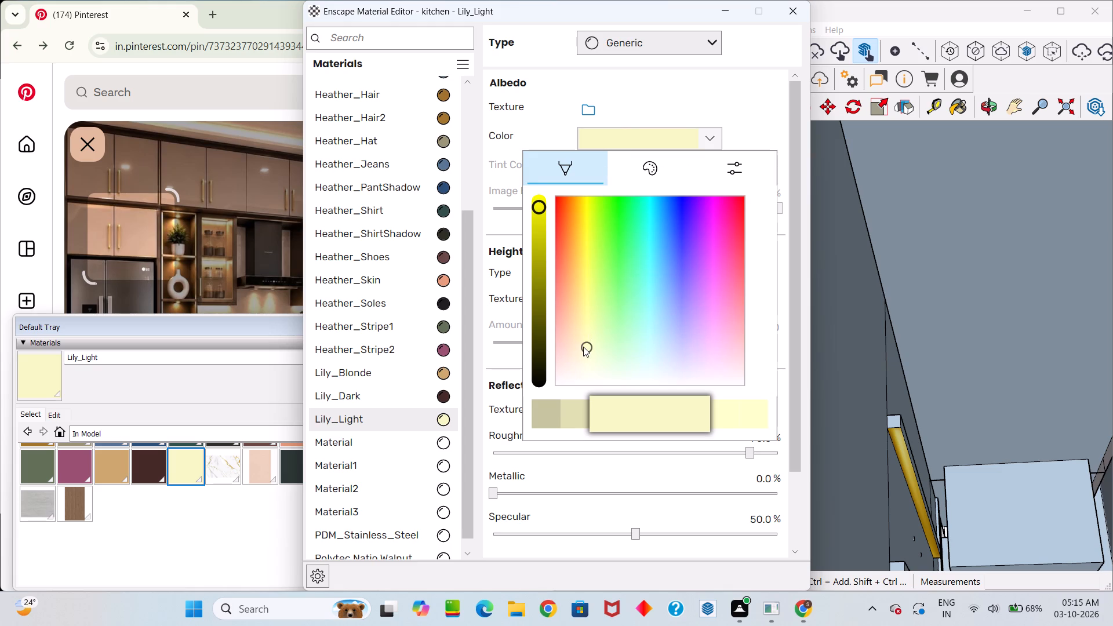
drag(583, 347, 588, 307)
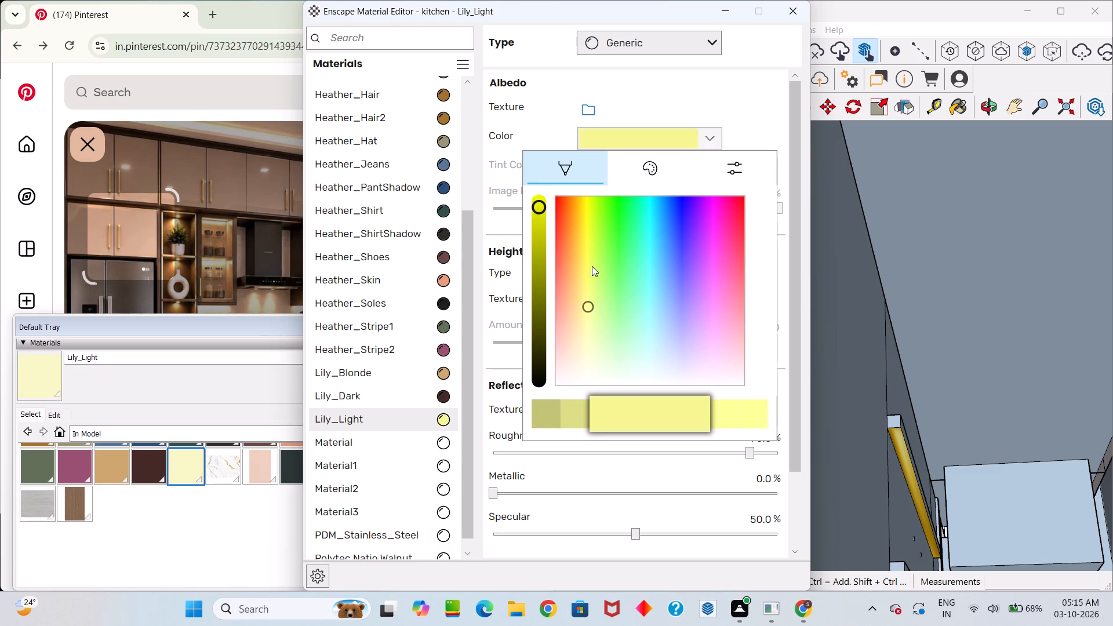
drag(588, 307, 589, 320)
drag(589, 320, 587, 301)
click(746, 106)
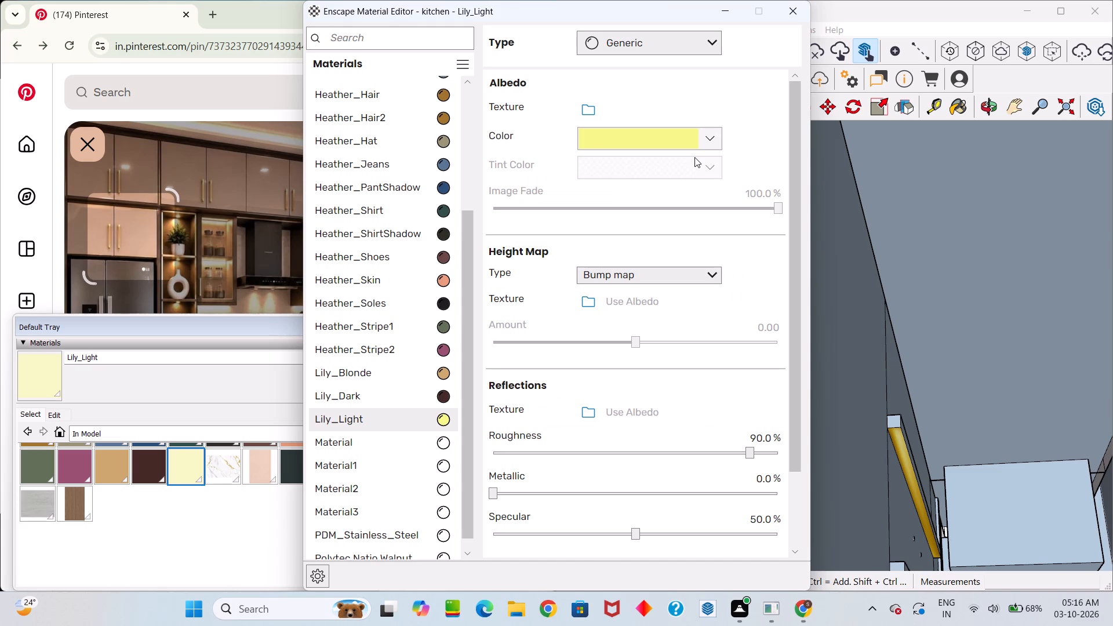
Deepen the Lily_Light albedo colour to a bright yellow.
scroll(699, 184, down, 3)
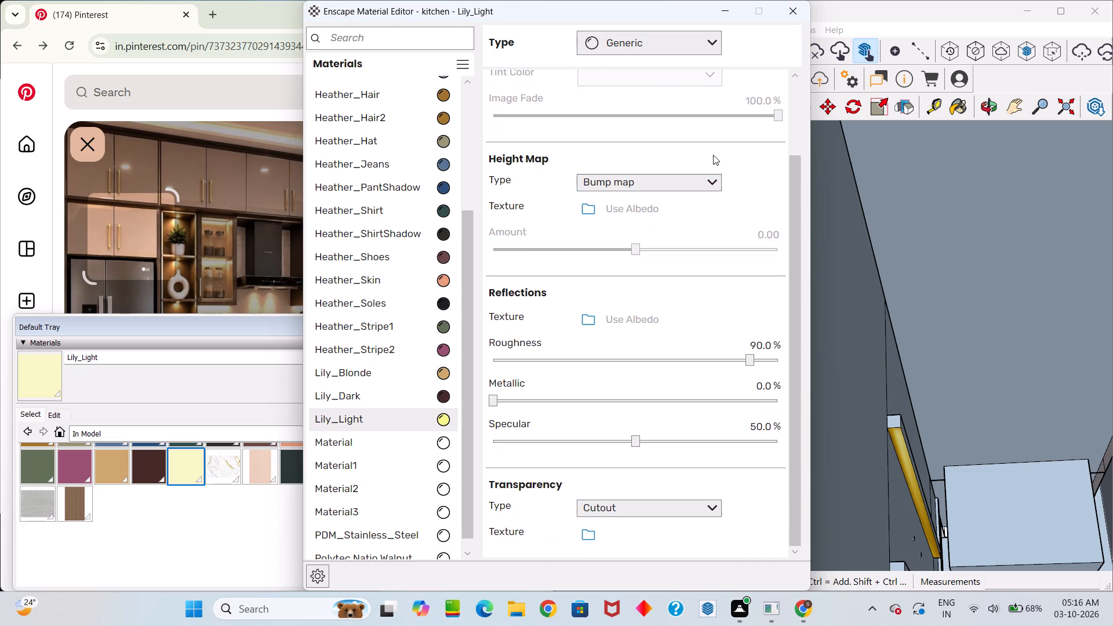
click(958, 107)
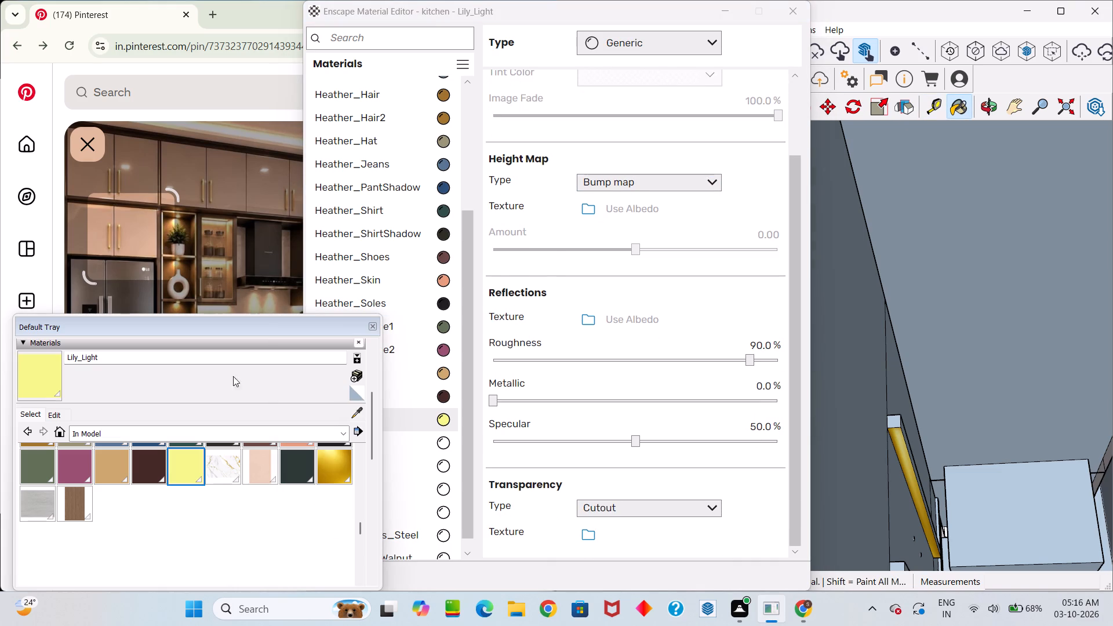
click(45, 377)
scroll(533, 150, up, 9)
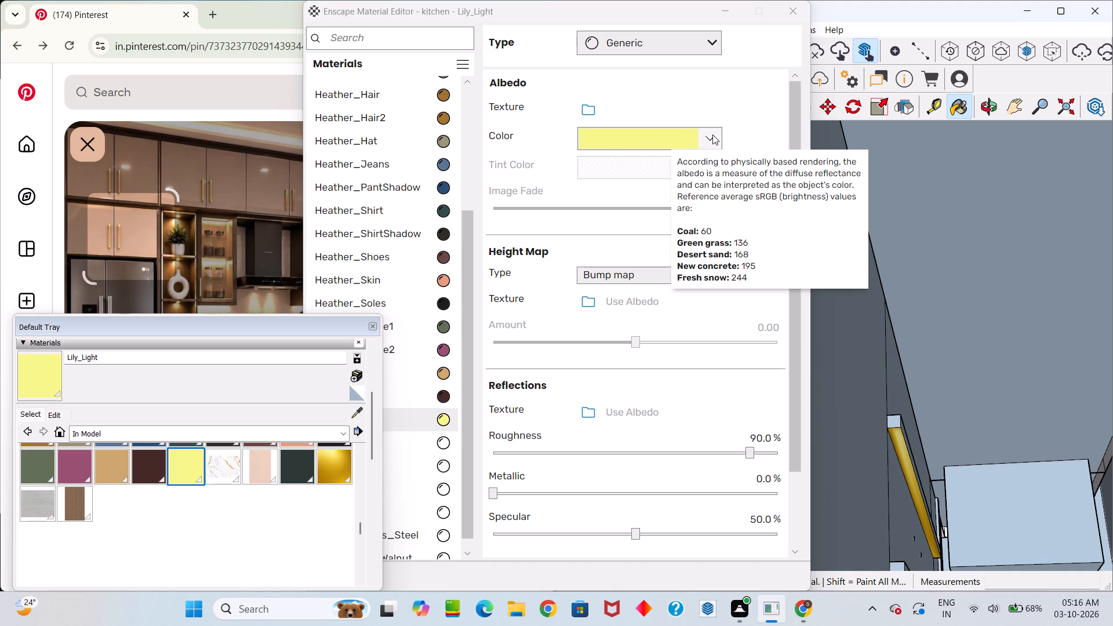
click(712, 134)
drag(585, 300, 584, 290)
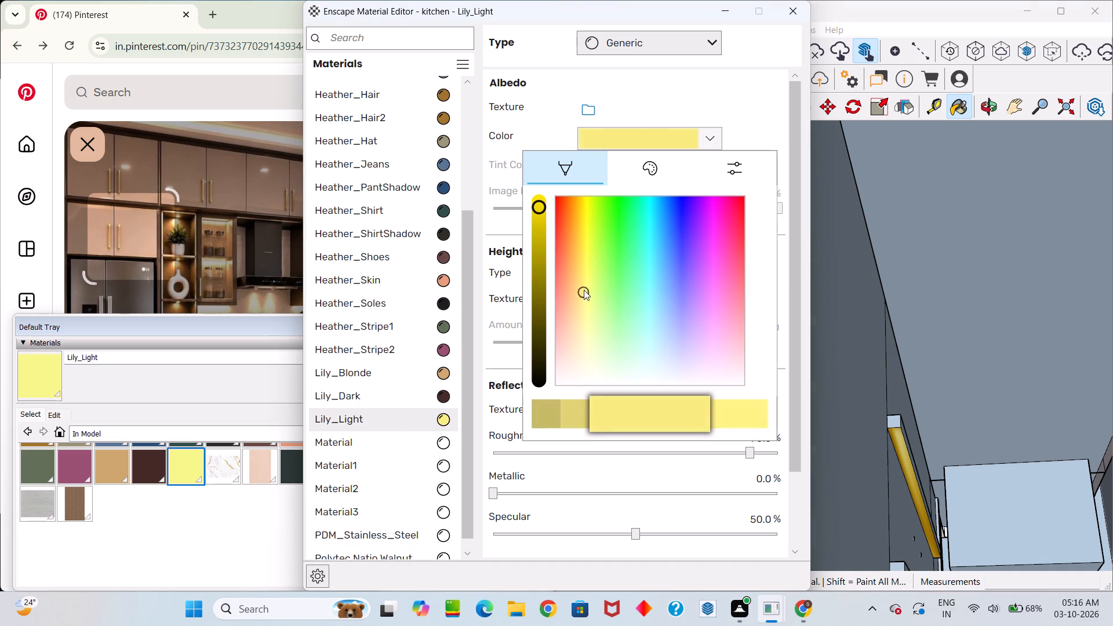
drag(584, 290, 587, 243)
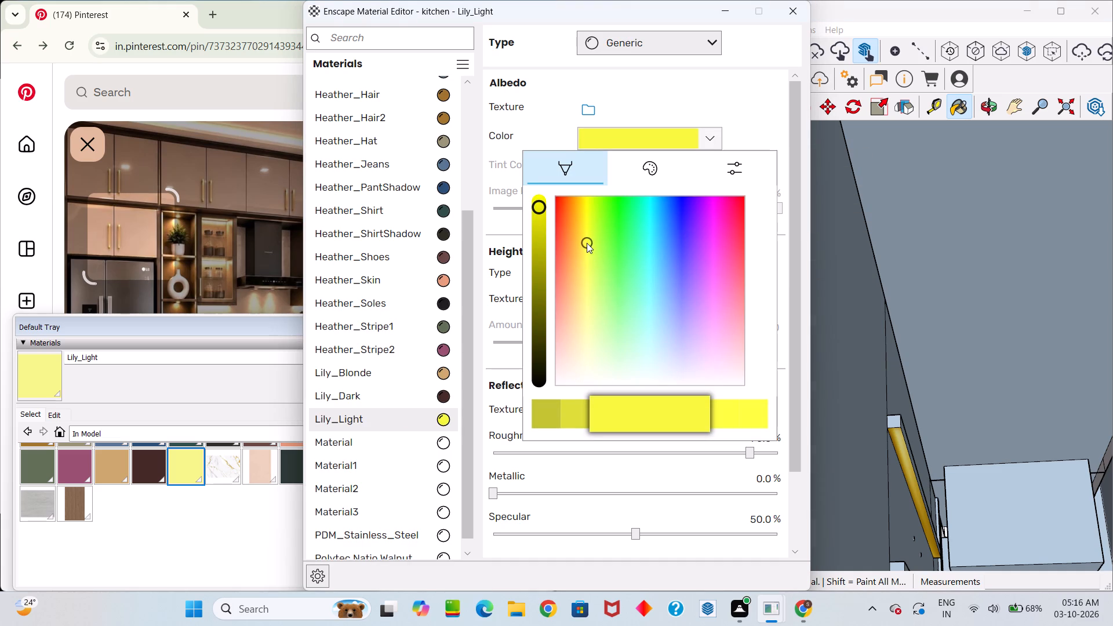
drag(587, 243, 587, 241)
click(614, 90)
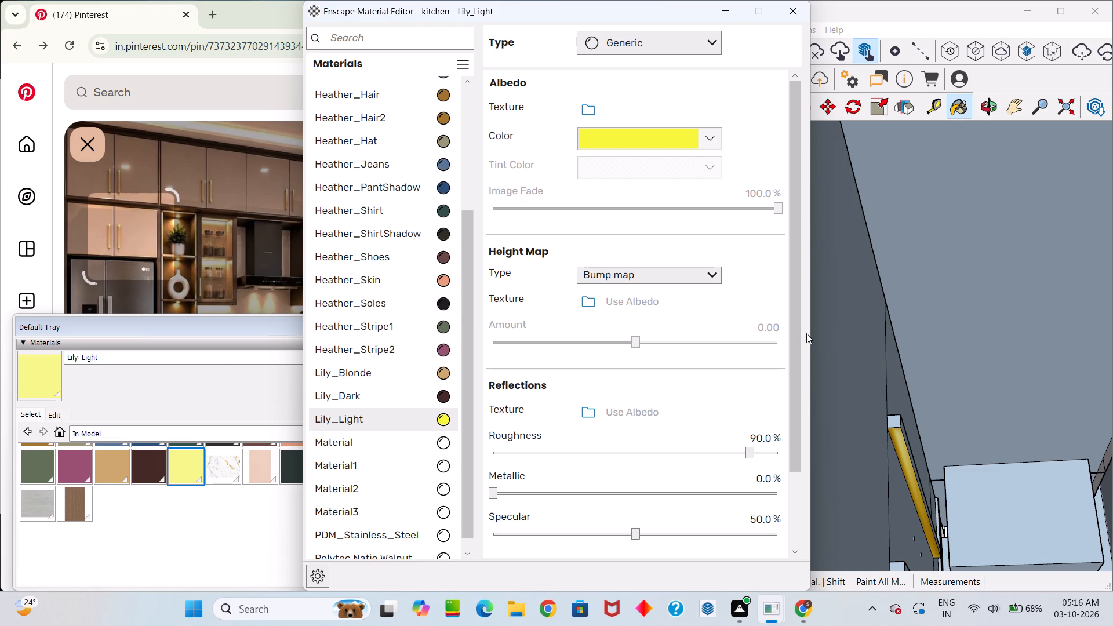
Change the Lily_Light material type to Self-illuminated, make it the active SketchUp paint material, and minimise the Enscape editor.
click(715, 165)
click(694, 45)
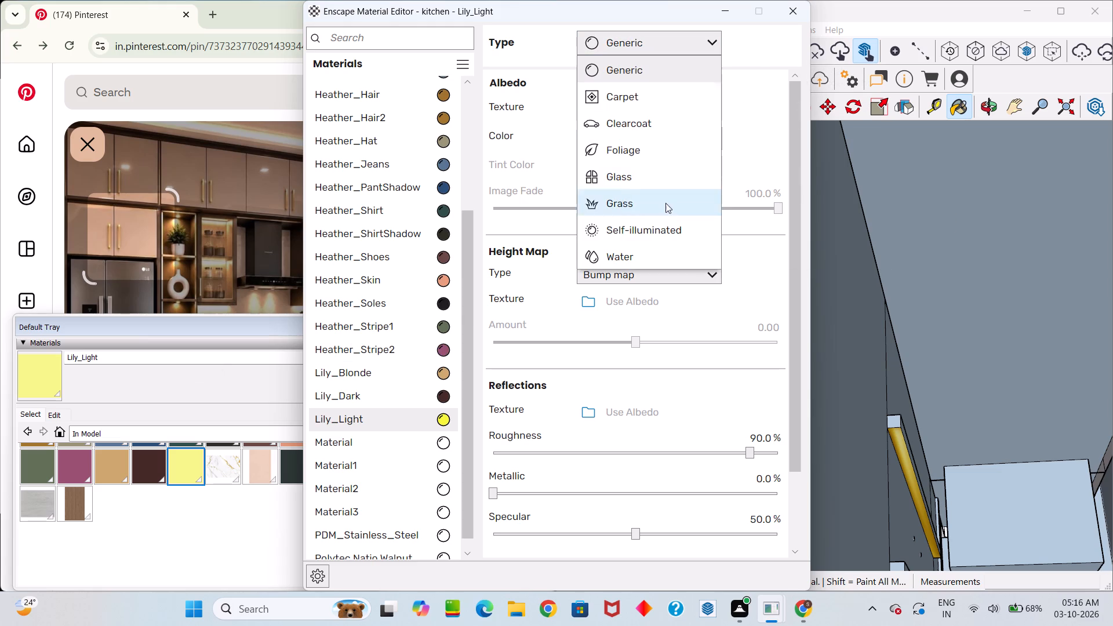
click(665, 227)
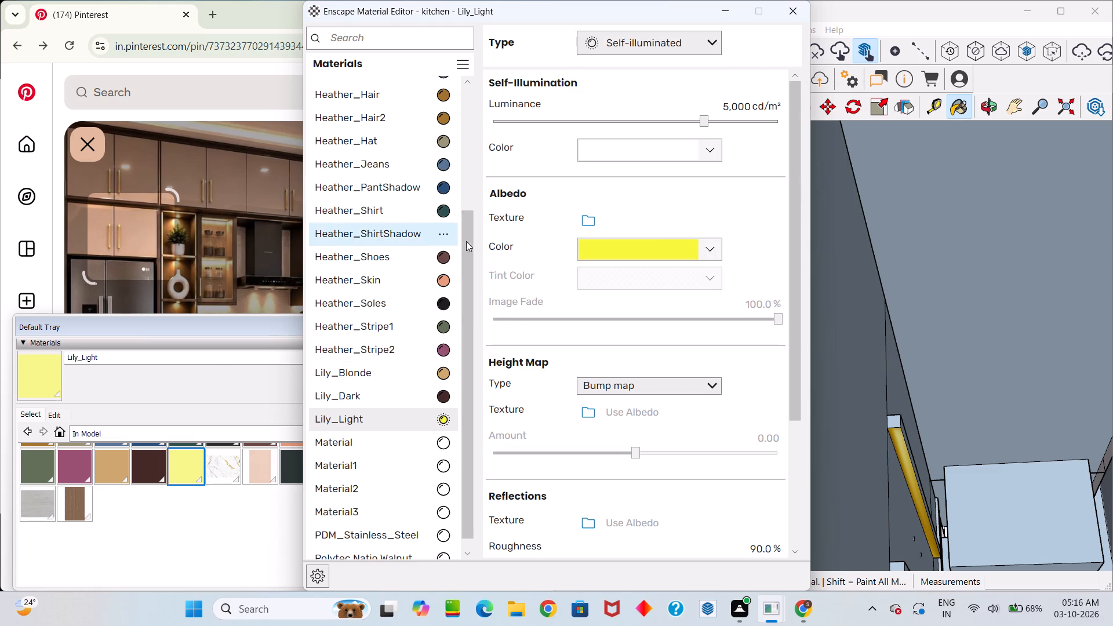
scroll(466, 241, down, 4)
click(41, 361)
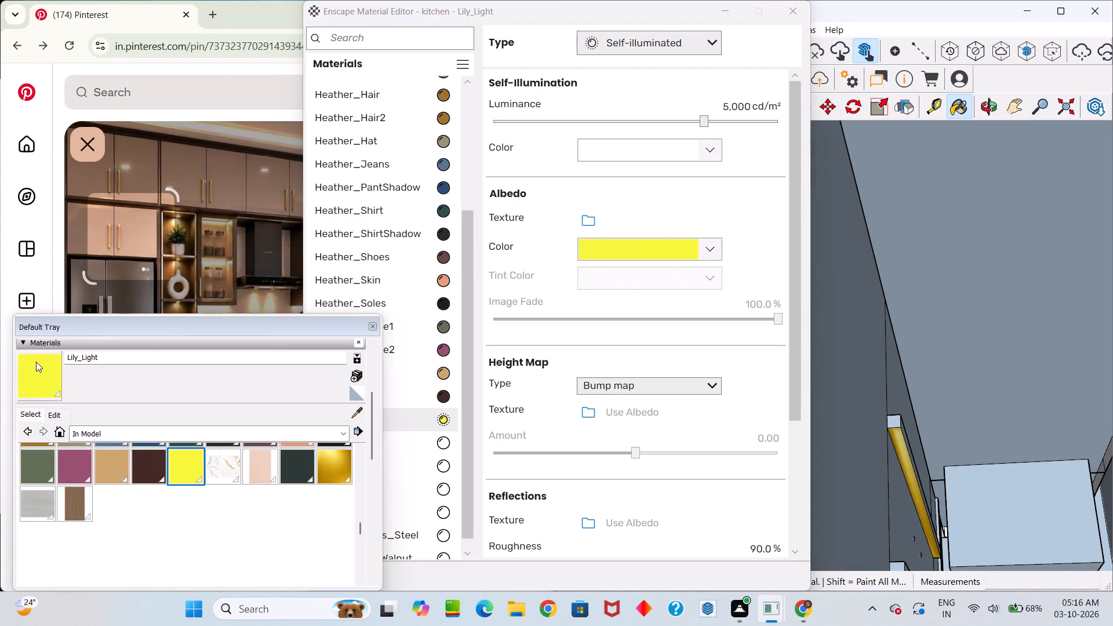
click(36, 362)
scroll(588, 192, down, 5)
scroll(624, 126, up, 4)
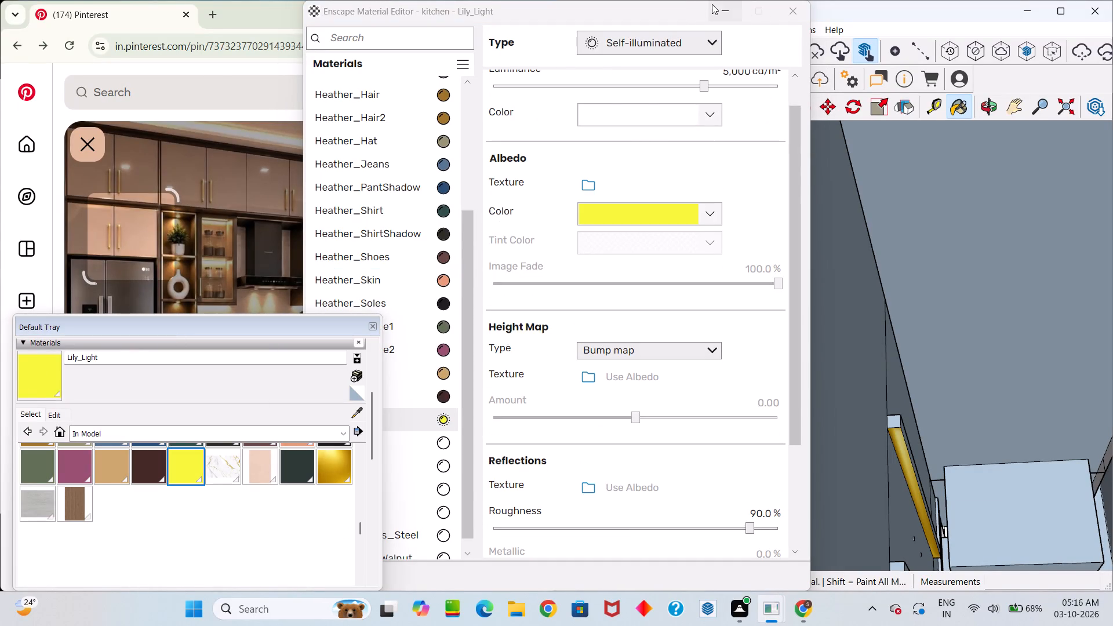
drag(712, 11, 700, 6)
click(721, 9)
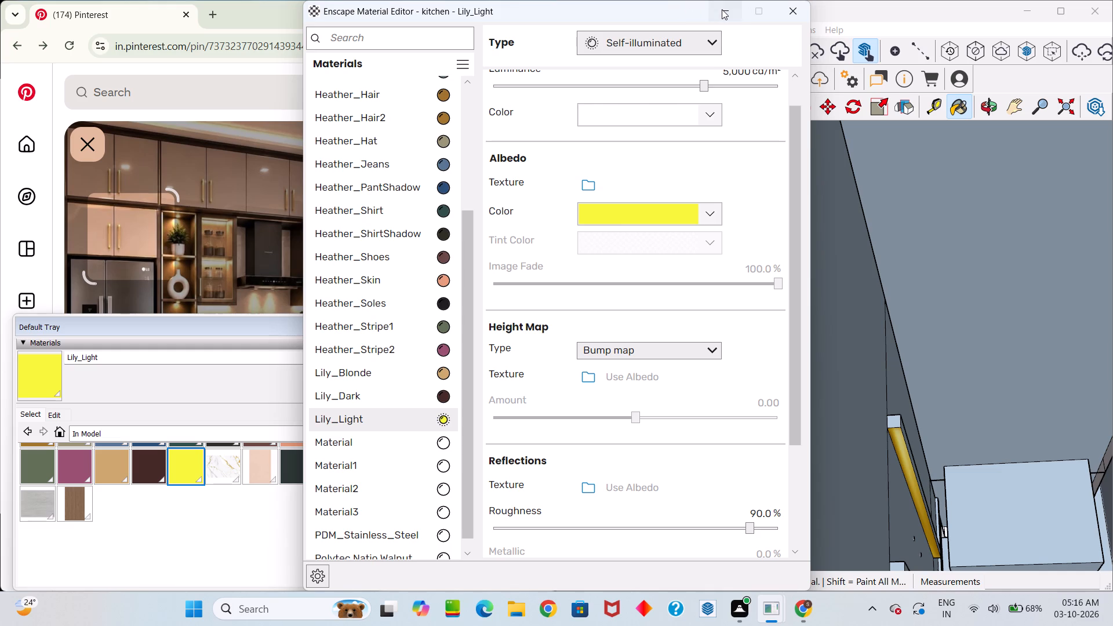
Paint the three ceiling strips in the six-compartment shelf unit's column nearer the window with Lily_Light.
scroll(723, 166, up, 5)
scroll(732, 196, down, 14)
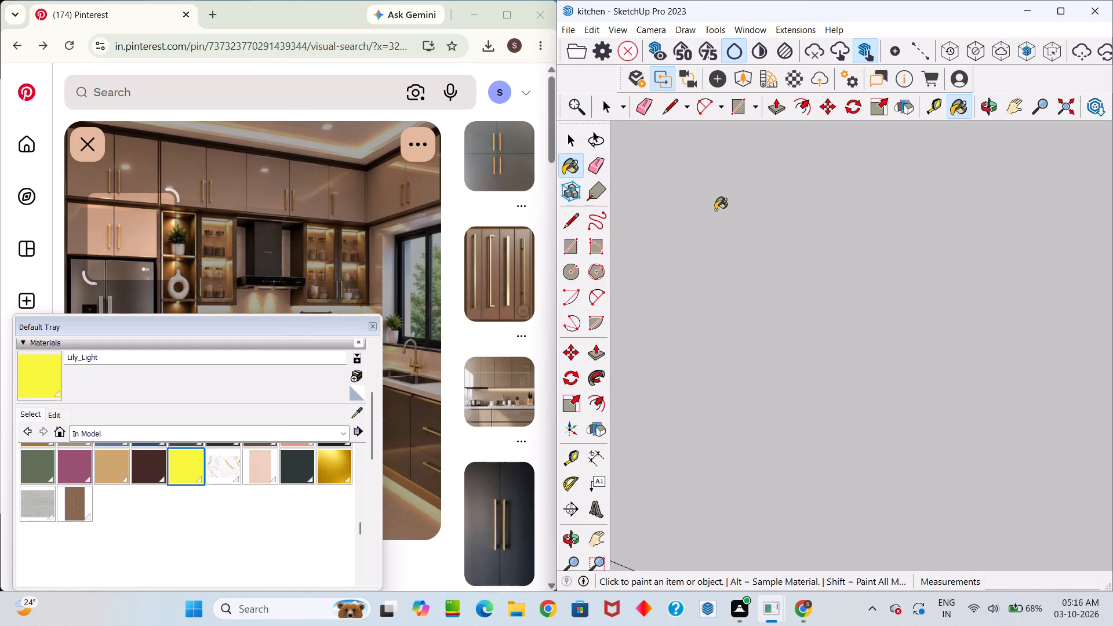
scroll(715, 210, down, 13)
middle_drag(698, 232, 740, 403)
scroll(739, 397, up, 1)
scroll(739, 348, down, 6)
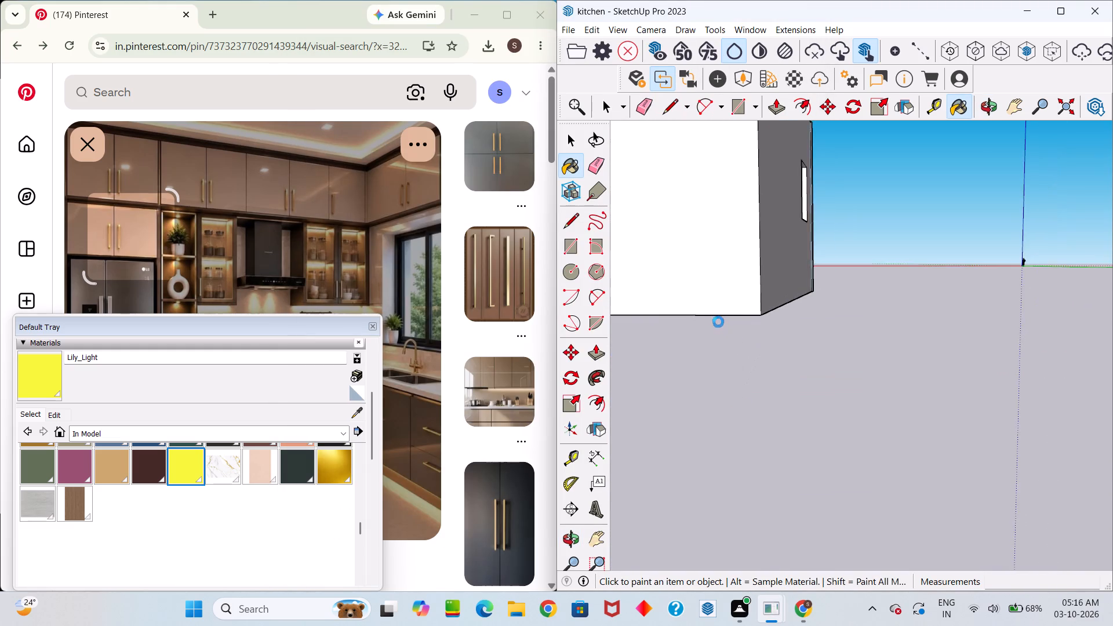
scroll(718, 322, down, 20)
scroll(718, 322, down, 3)
scroll(776, 177, down, 1)
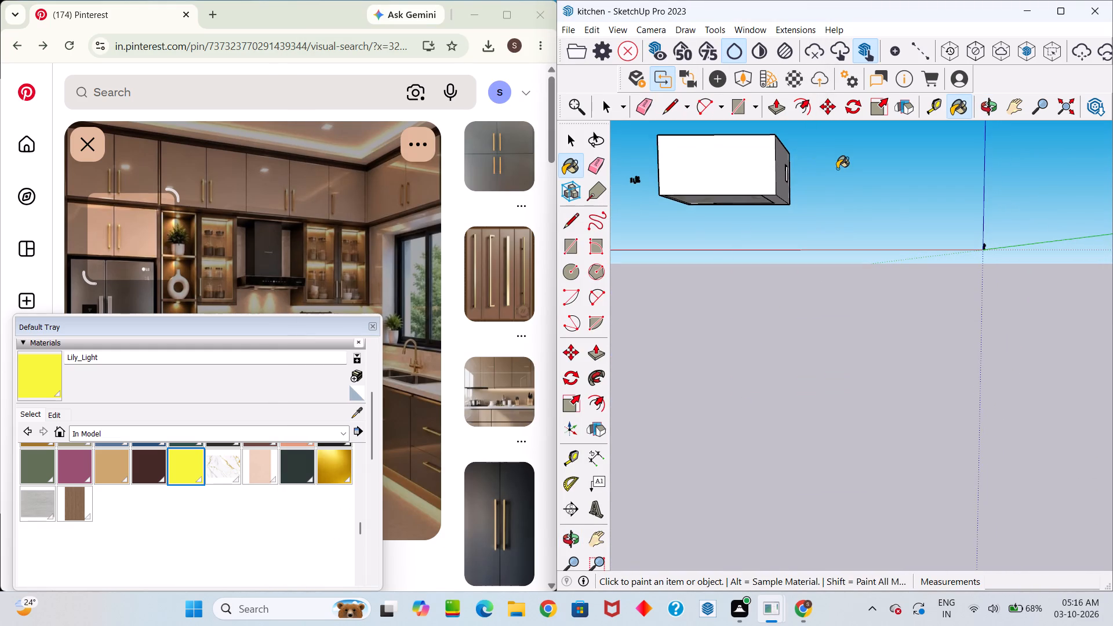
scroll(837, 169, up, 1)
middle_drag(837, 169, 894, 484)
drag(837, 169, 894, 484)
middle_drag(743, 322, 784, 532)
scroll(816, 391, up, 7)
scroll(785, 351, up, 16)
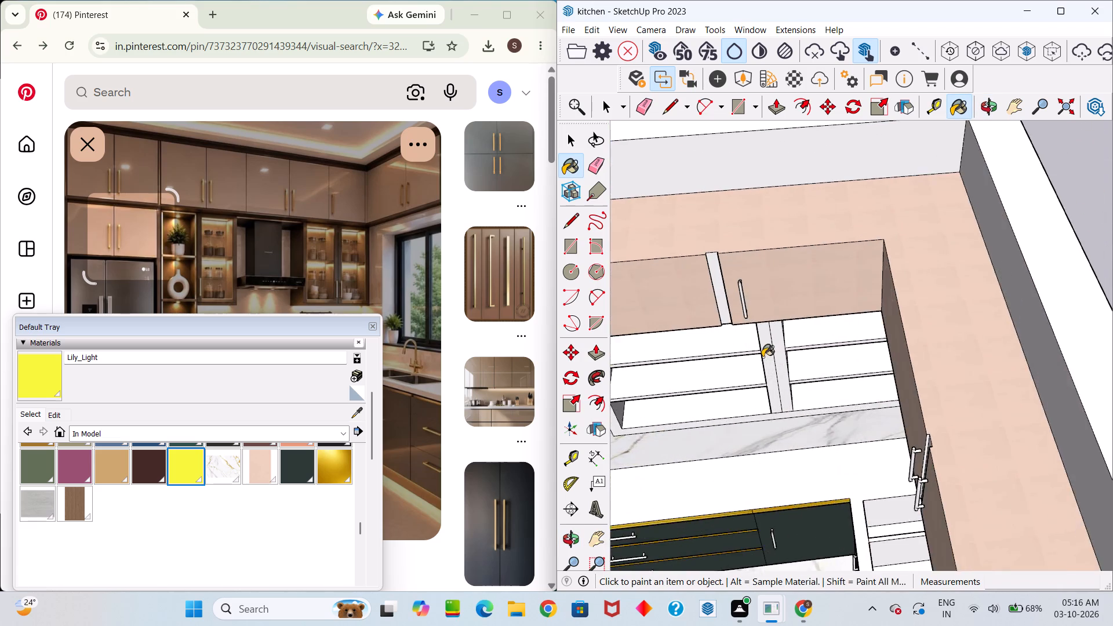
scroll(762, 357, up, 7)
middle_drag(816, 340, 827, 9)
scroll(1049, 252, up, 6)
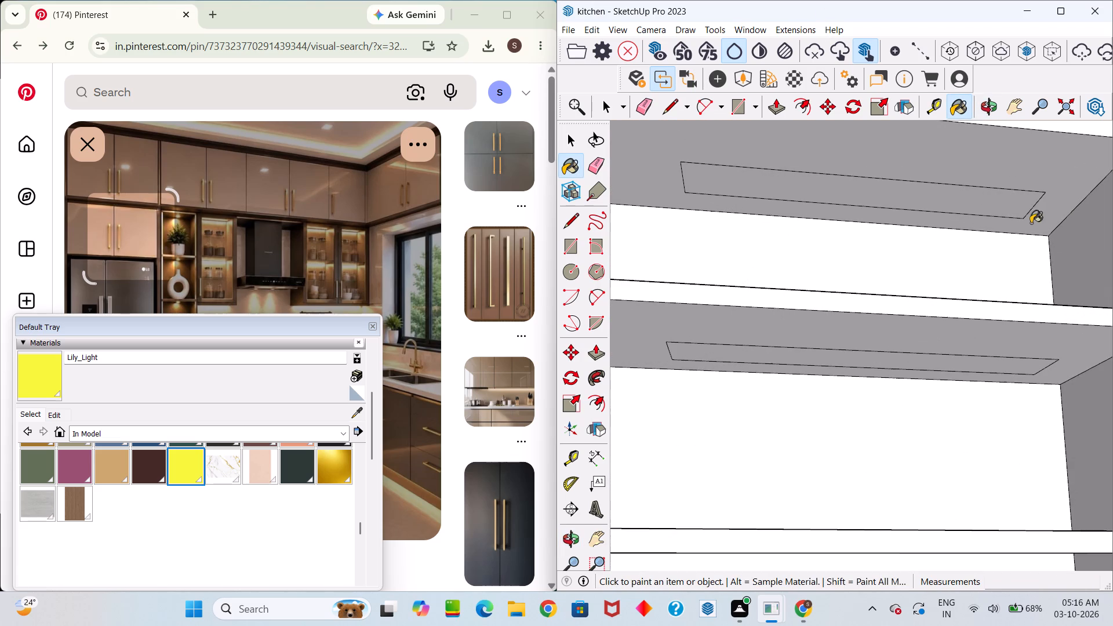
click(1002, 203)
click(904, 366)
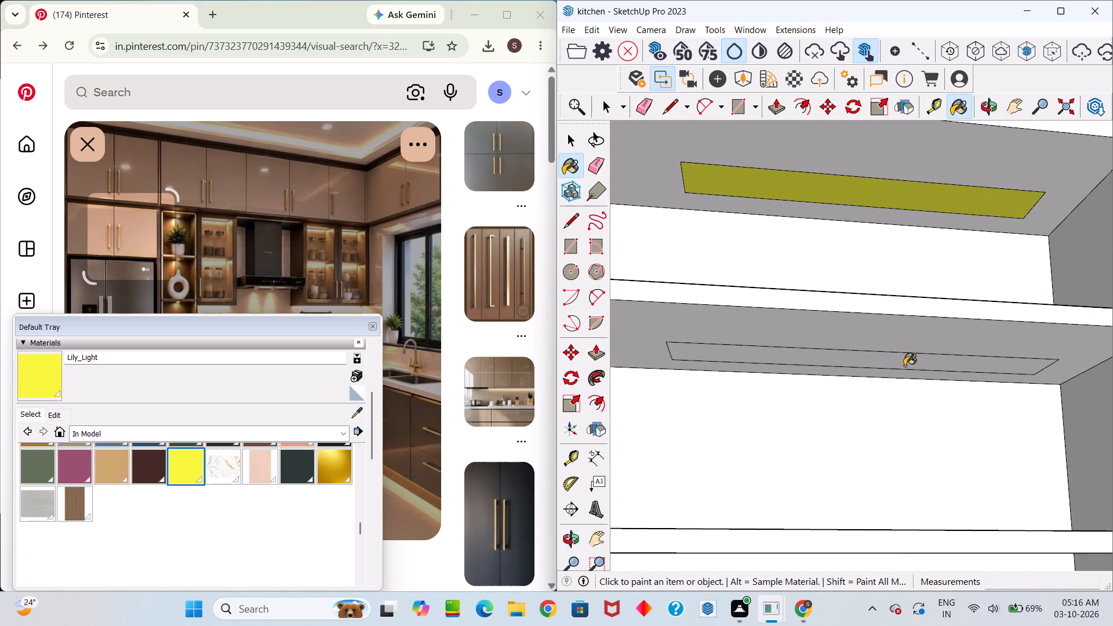
middle_drag(901, 314, 899, 146)
click(864, 486)
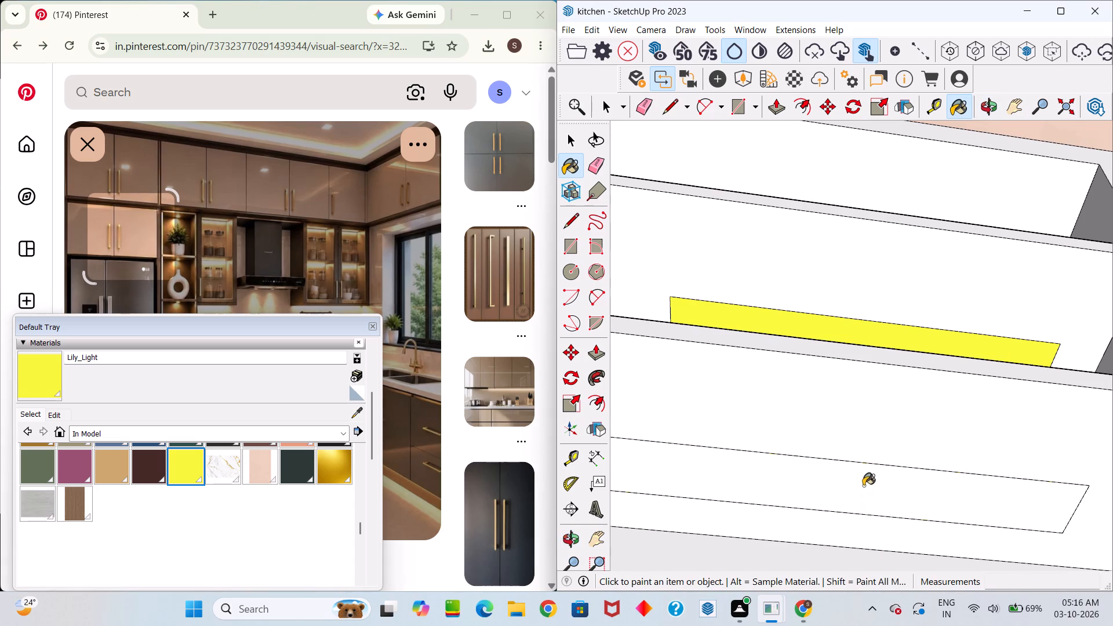
Paint the three ceiling strips in the same unit's column farther from the window with Lily_Light.
scroll(864, 463, down, 7)
scroll(858, 442, down, 19)
middle_drag(762, 415, 858, 620)
scroll(864, 625, down, 1)
scroll(725, 386, down, 14)
middle_drag(727, 301, 777, 459)
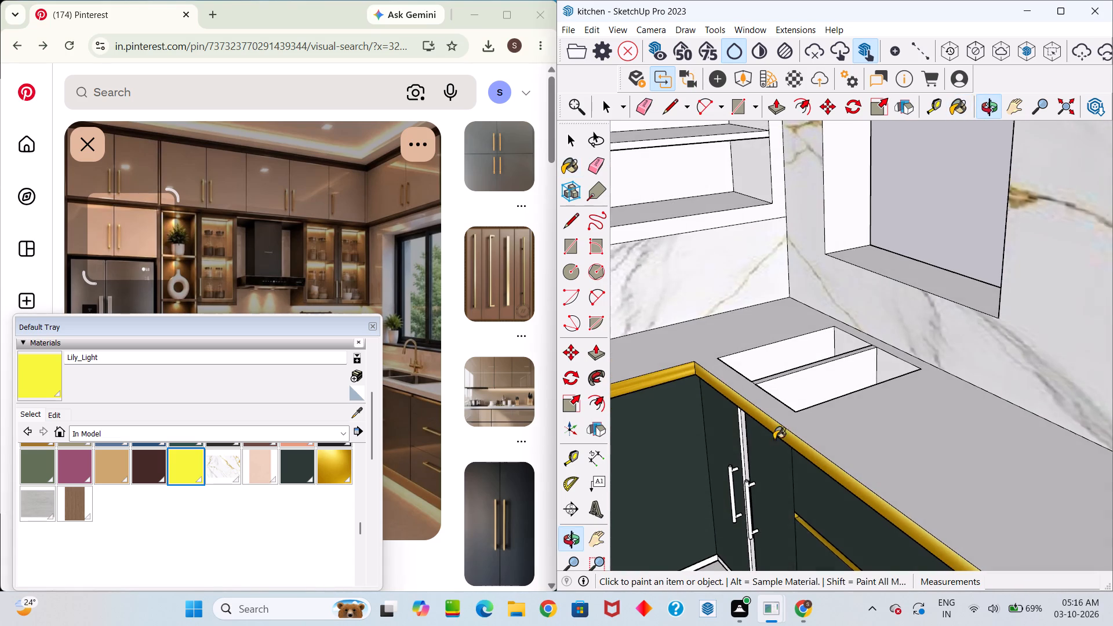
scroll(781, 420, down, 1)
middle_drag(779, 373, 1092, 609)
drag(802, 360, 1092, 609)
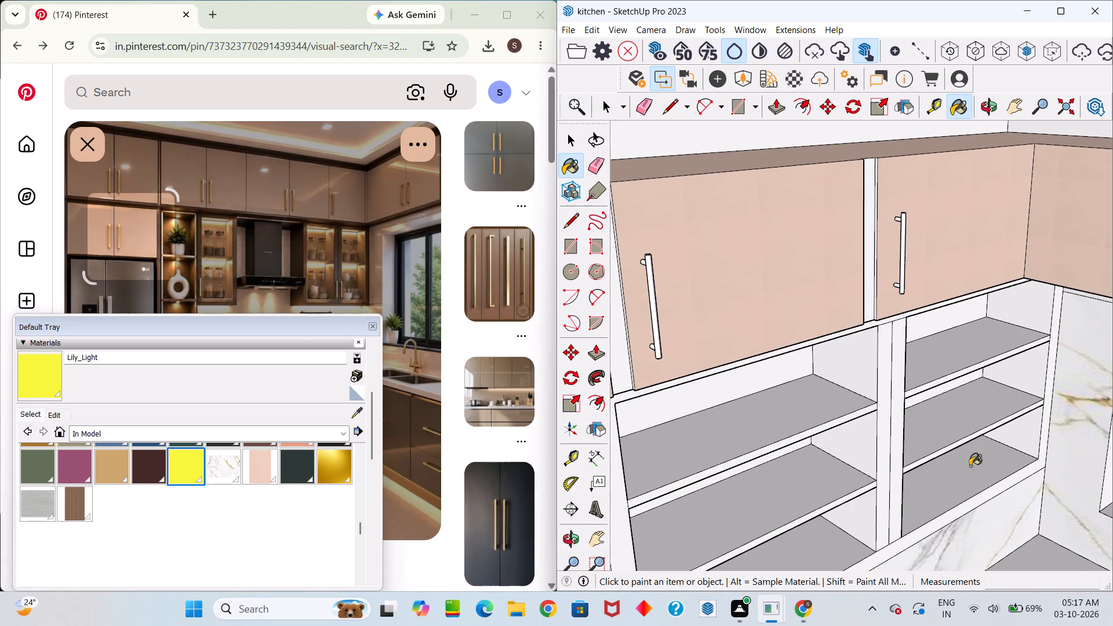
middle_drag(853, 357, 700, 139)
scroll(743, 248, up, 5)
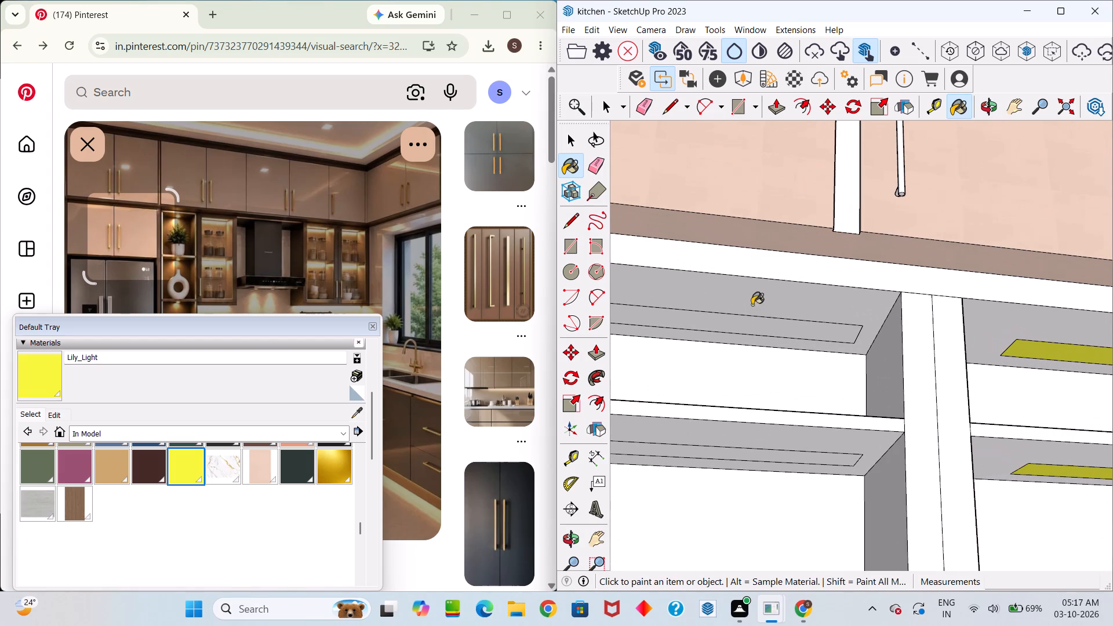
click(752, 322)
middle_drag(724, 343, 718, 293)
click(782, 461)
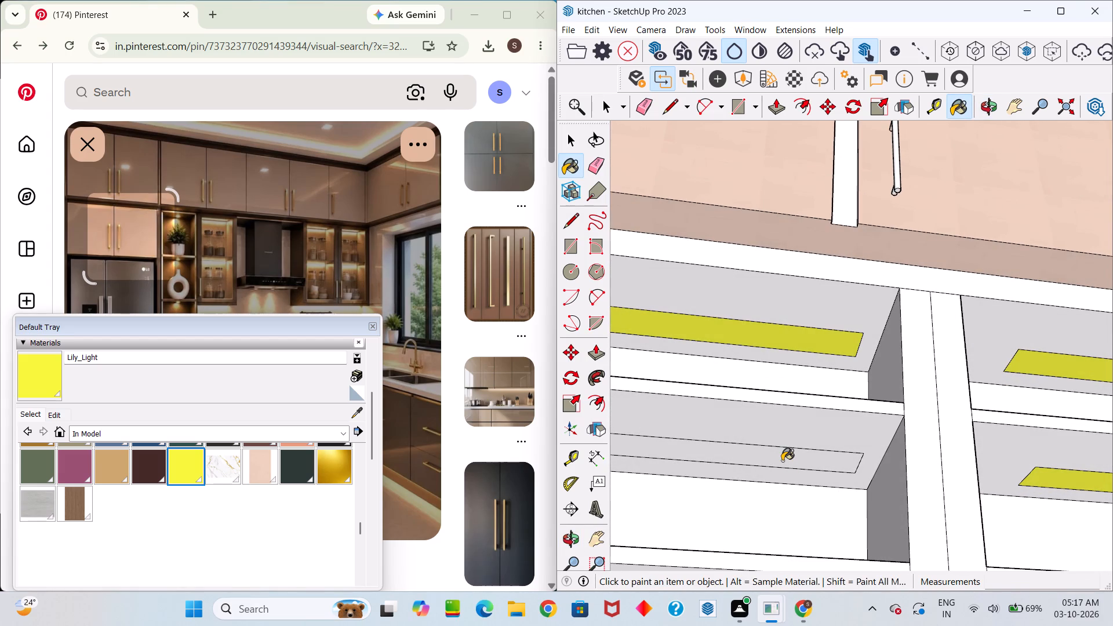
scroll(779, 415, down, 7)
scroll(735, 509, up, 3)
click(736, 500)
Paint the top compartment's ceiling strip with Lily_Light in the open shelf unit on the far side of the marble panel.
scroll(740, 484, down, 10)
scroll(733, 443, up, 14)
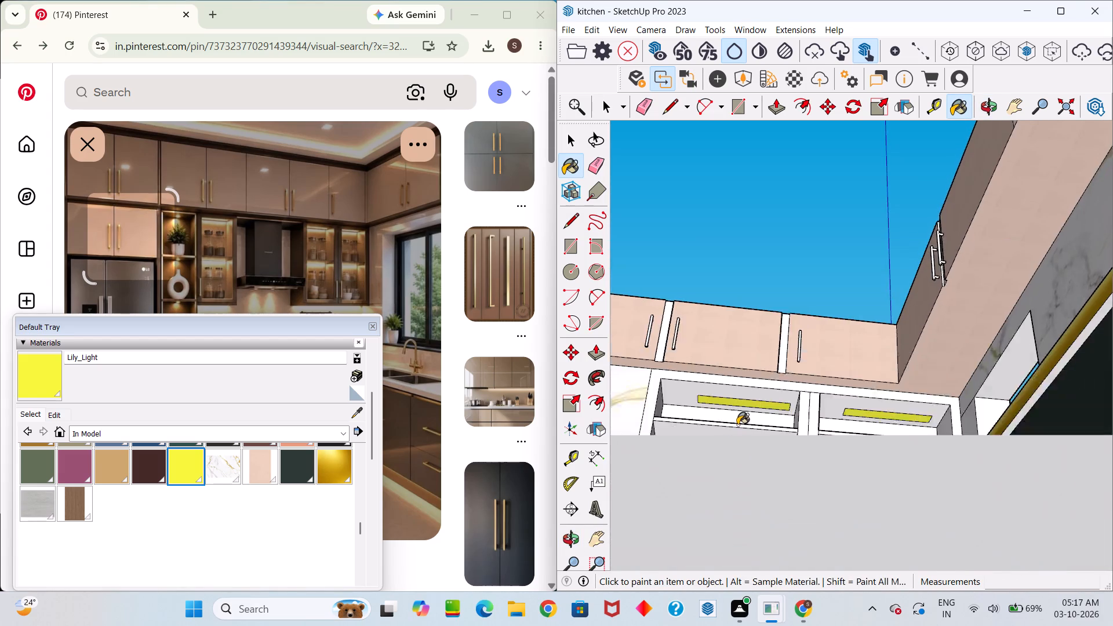
scroll(737, 425, up, 2)
middle_drag(739, 424, 1069, 484)
drag(772, 418, 1069, 484)
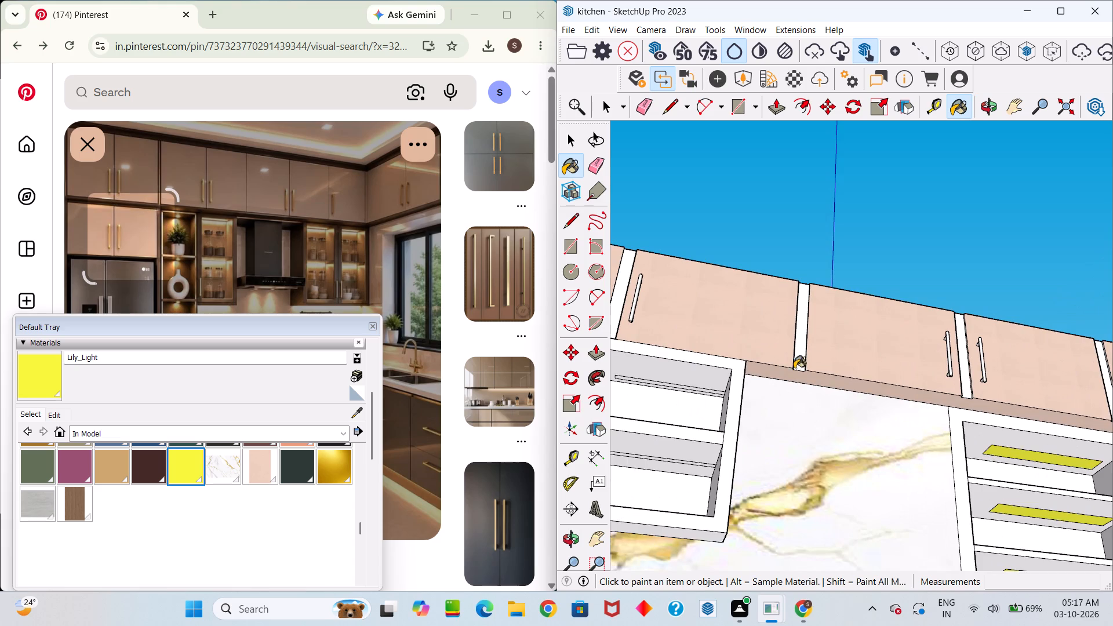
scroll(662, 382, up, 14)
click(736, 395)
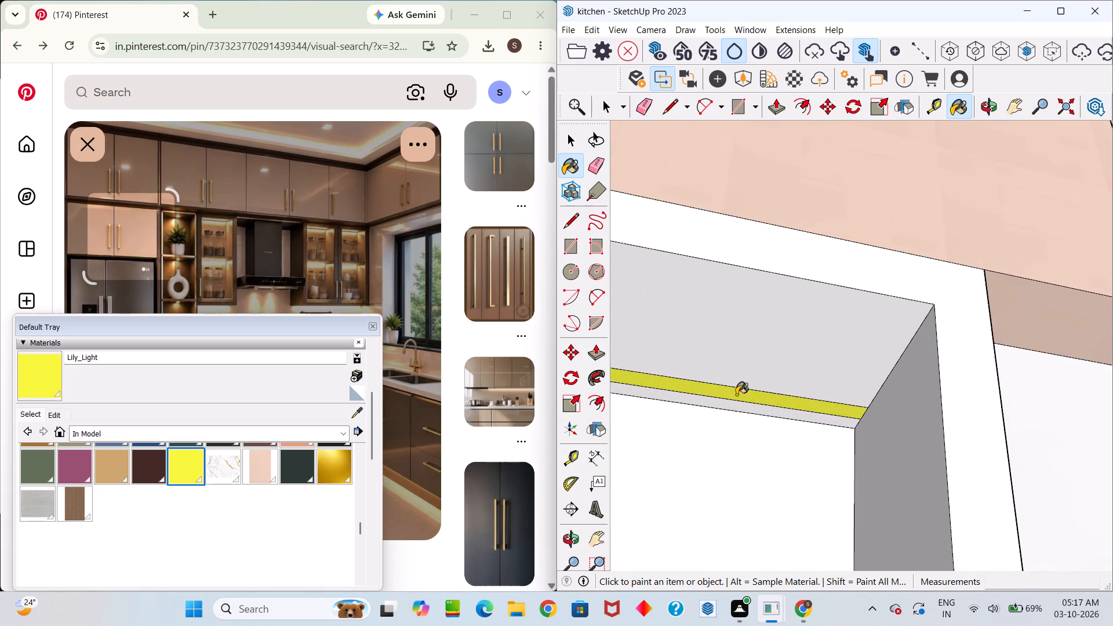
middle_drag(752, 387, 734, 430)
scroll(743, 421, down, 6)
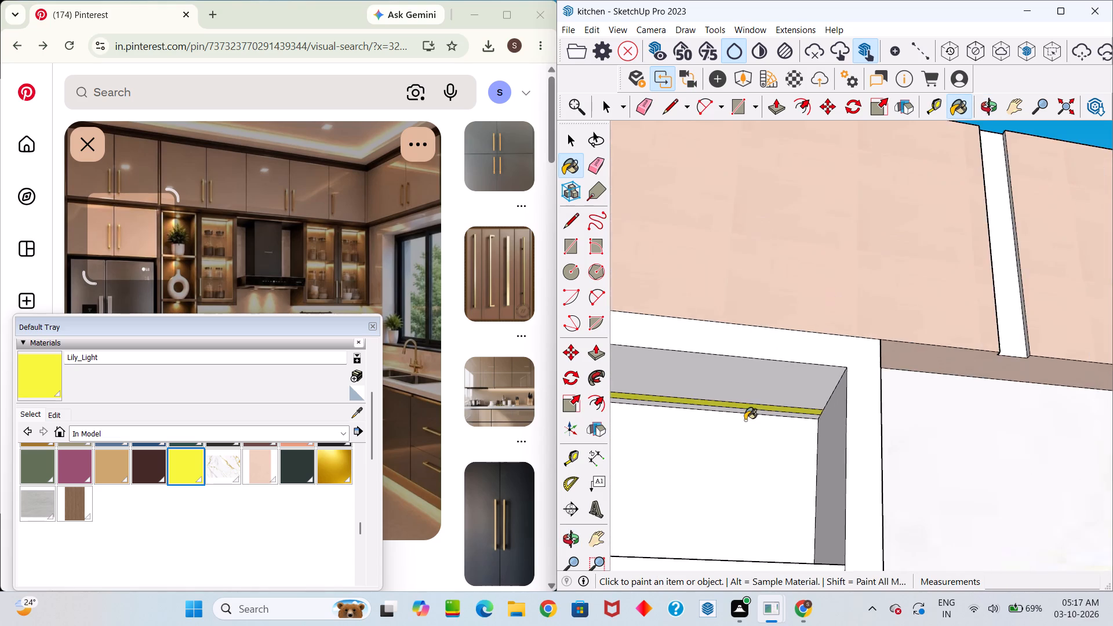
Paint the lower compartment's ceiling strip with Lily_Light in the two-compartment open shelf unit beside the marble panel.
scroll(745, 420, down, 3)
middle_drag(691, 538, 714, 376)
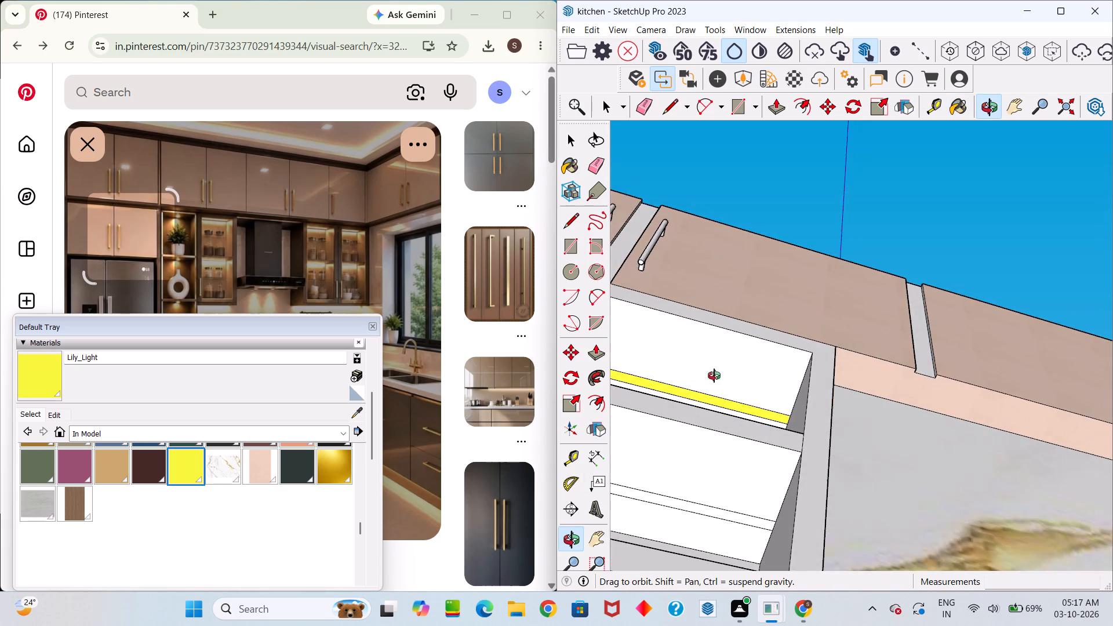
middle_drag(714, 376, 714, 377)
scroll(731, 484, up, 4)
click(744, 532)
scroll(751, 527, down, 10)
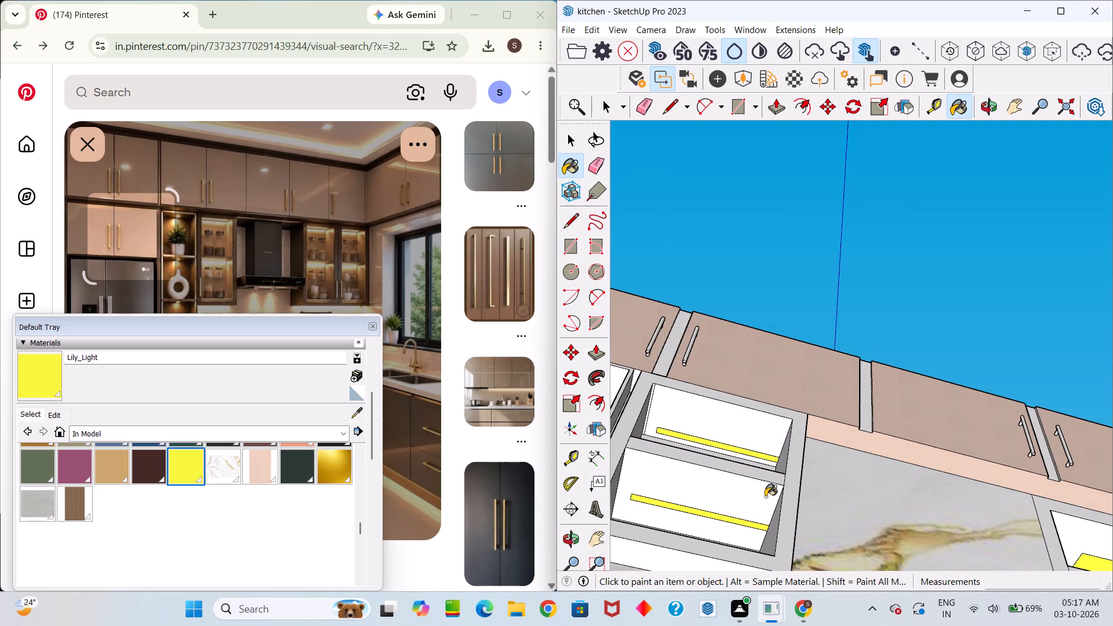
Paint the three ceiling strips in the adjoining three-compartment open shelf unit with Lily_Light.
middle_drag(770, 484, 1093, 500)
drag(772, 483, 1093, 500)
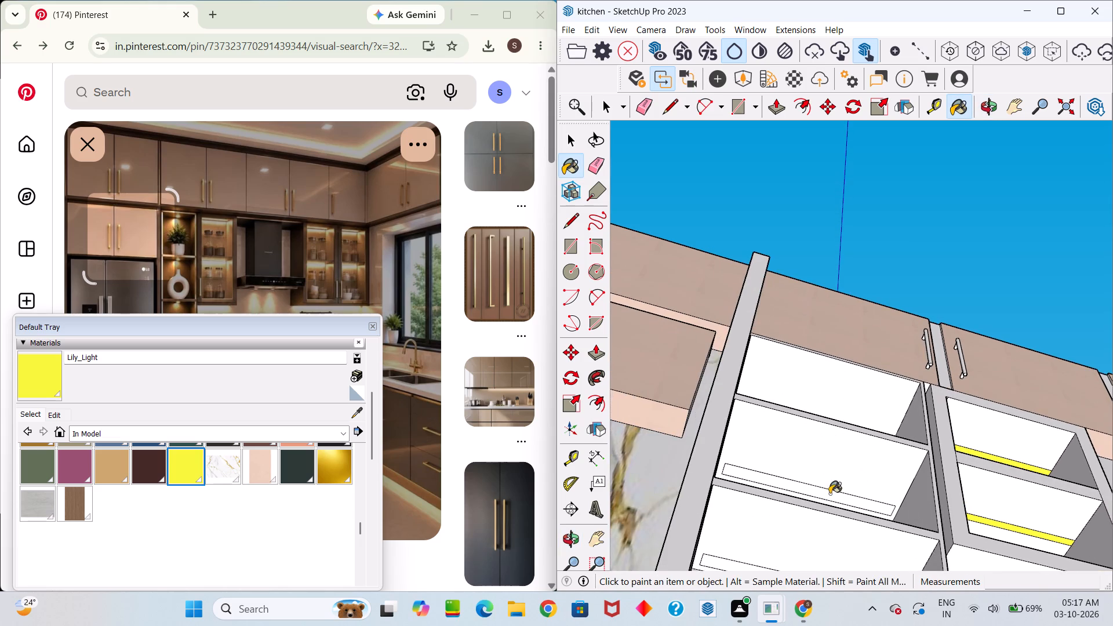
scroll(809, 494, up, 4)
click(832, 490)
middle_drag(860, 384, 795, 471)
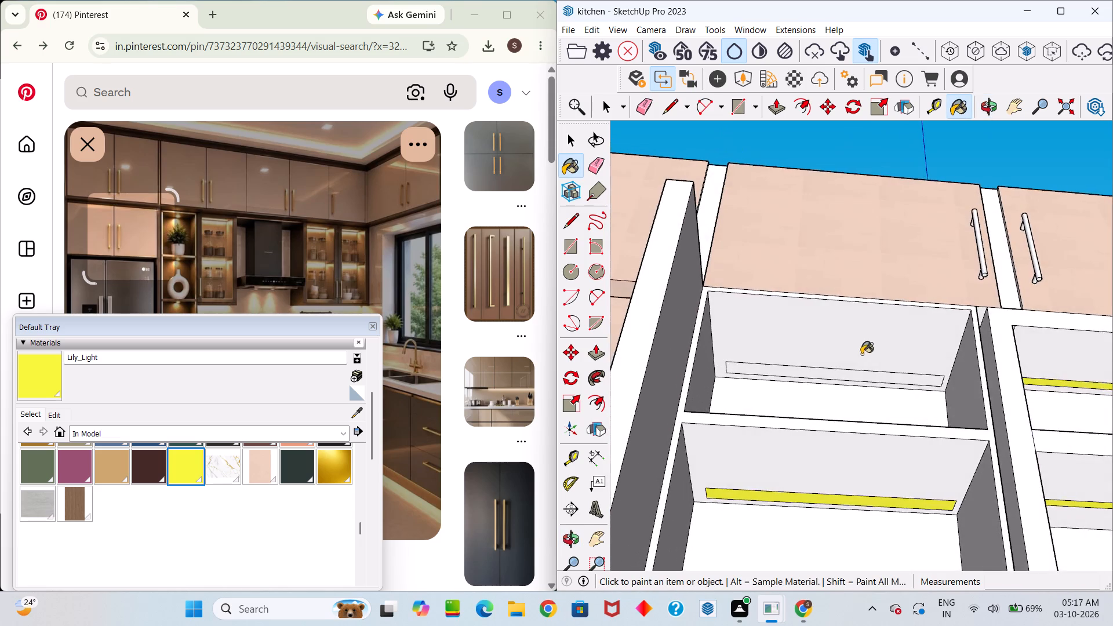
scroll(863, 357, up, 4)
click(852, 379)
scroll(856, 380, down, 10)
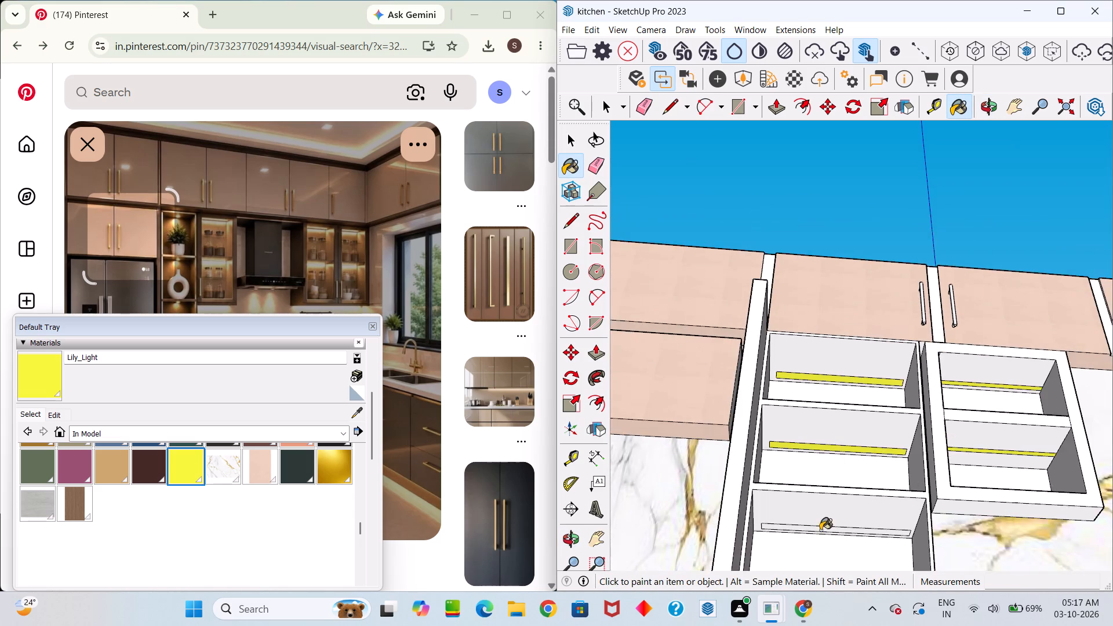
scroll(820, 531, up, 5)
middle_drag(826, 521, 831, 485)
click(842, 521)
scroll(848, 508, down, 3)
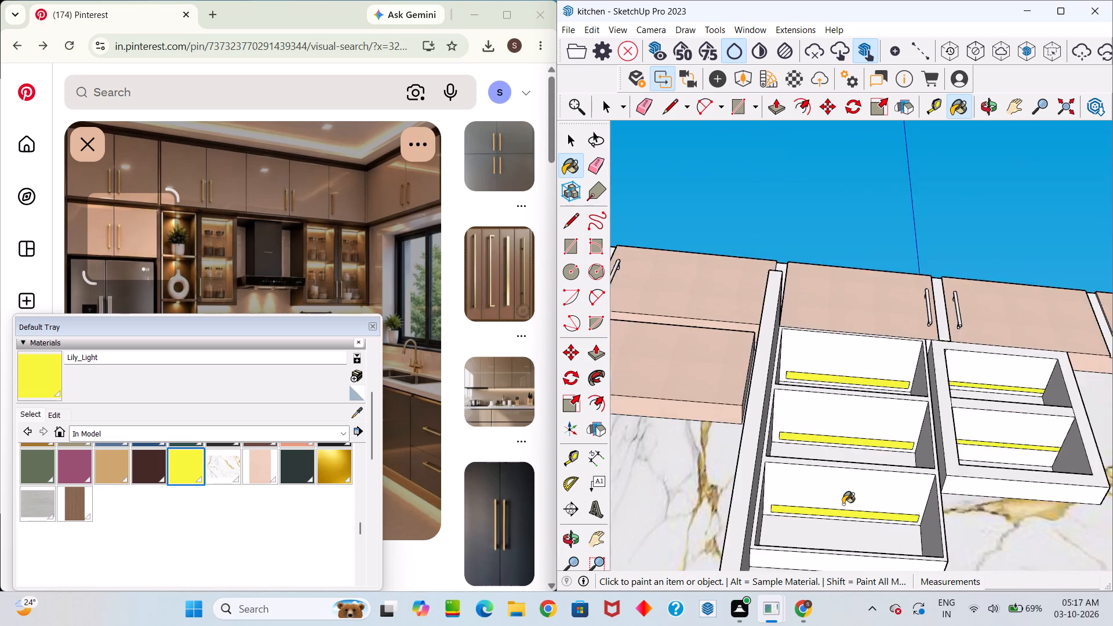
Examine the light strips in the wall shelf units and review the whole kitchen from several angles.
scroll(843, 504, down, 7)
scroll(856, 486, up, 20)
scroll(856, 486, up, 3)
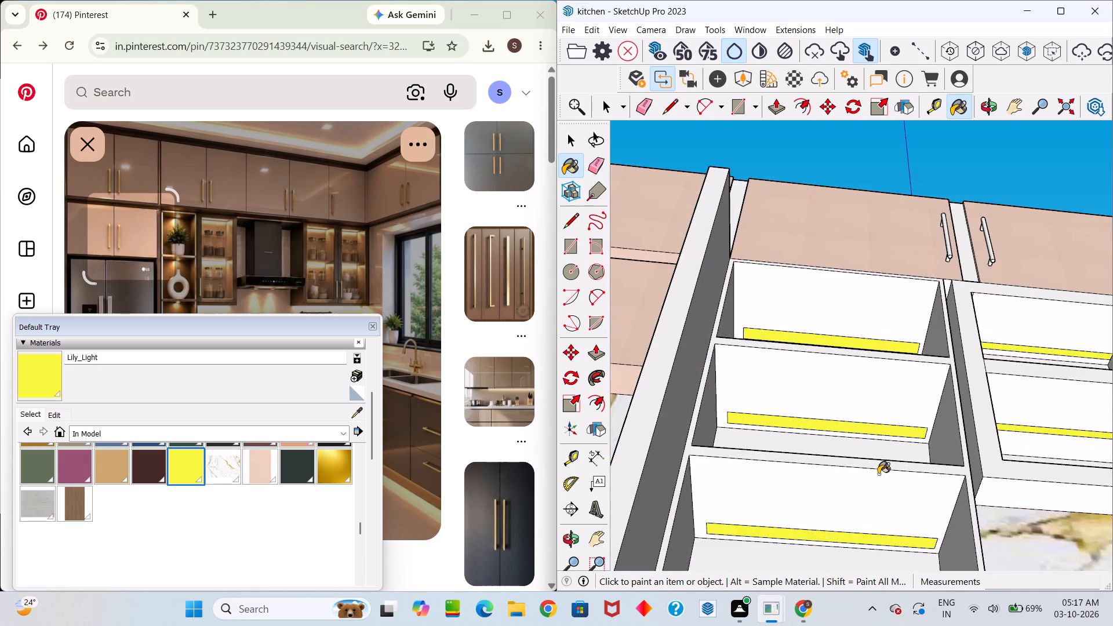
middle_drag(878, 479, 852, 584)
scroll(861, 523, down, 14)
scroll(854, 490, up, 12)
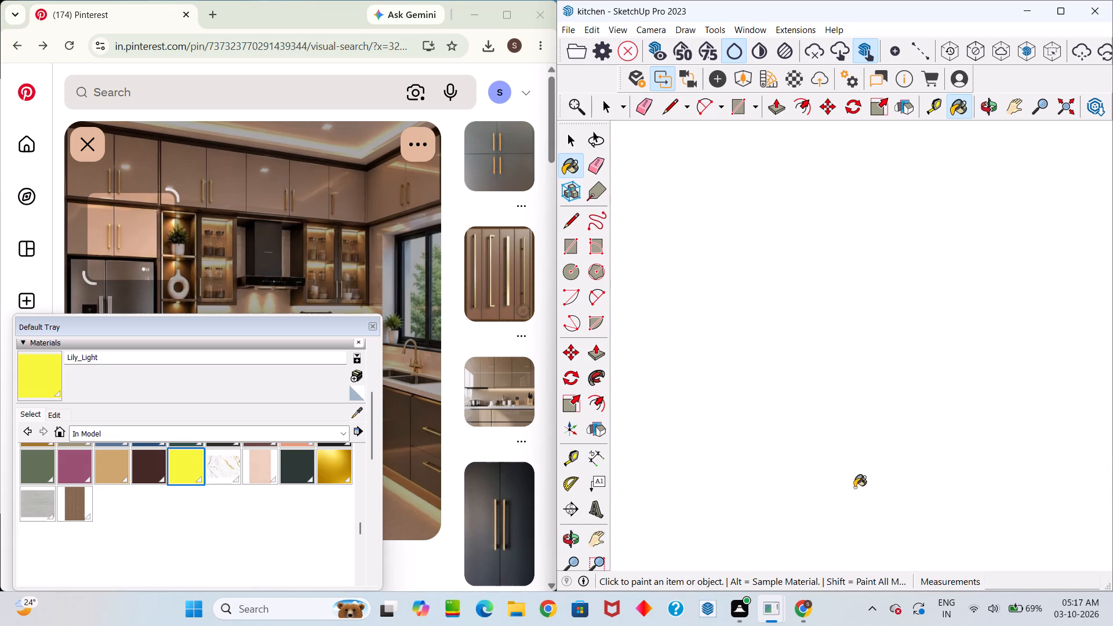
scroll(854, 487, up, 7)
scroll(854, 486, up, 19)
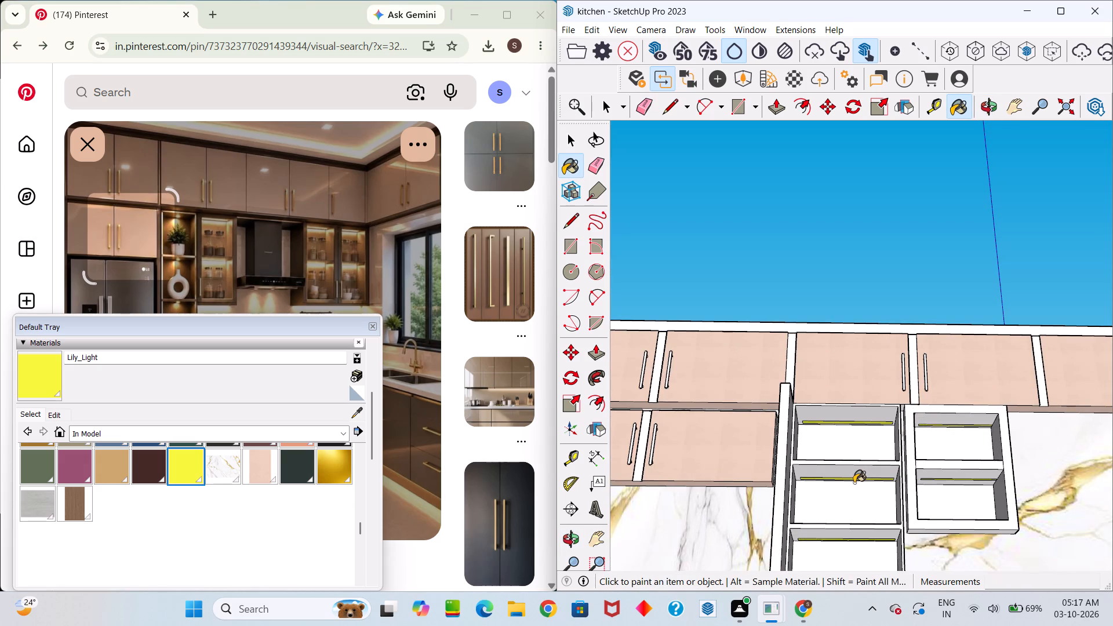
scroll(854, 483, up, 1)
middle_drag(854, 483, 1100, 422)
drag(888, 474, 1100, 422)
scroll(958, 419, down, 5)
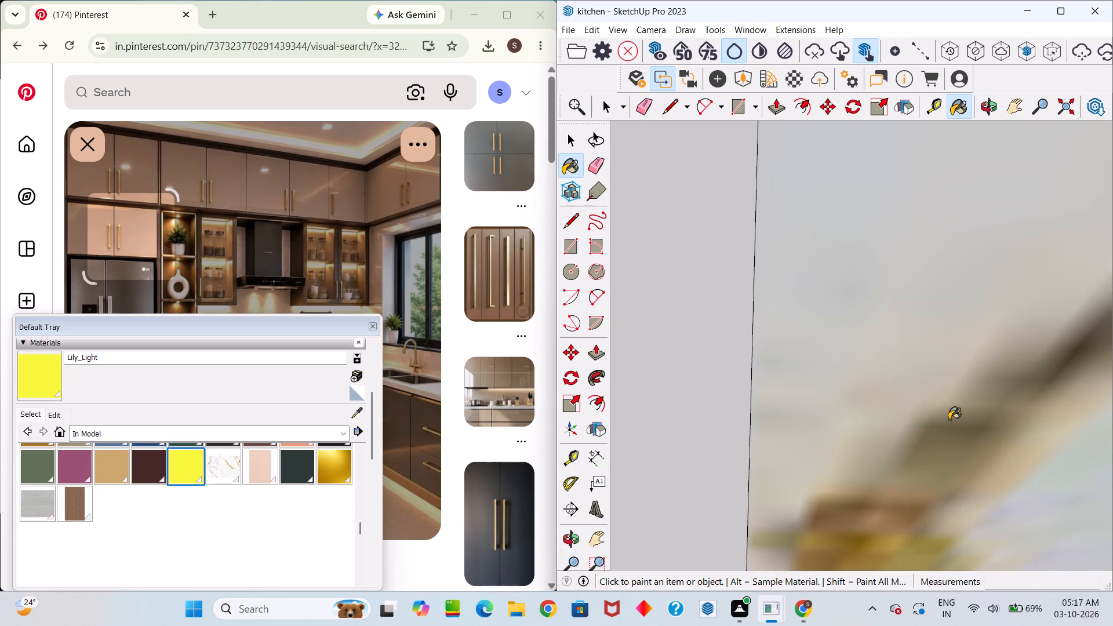
scroll(938, 434, down, 1)
middle_drag(929, 475, 871, 622)
scroll(875, 462, down, 20)
scroll(875, 462, down, 1)
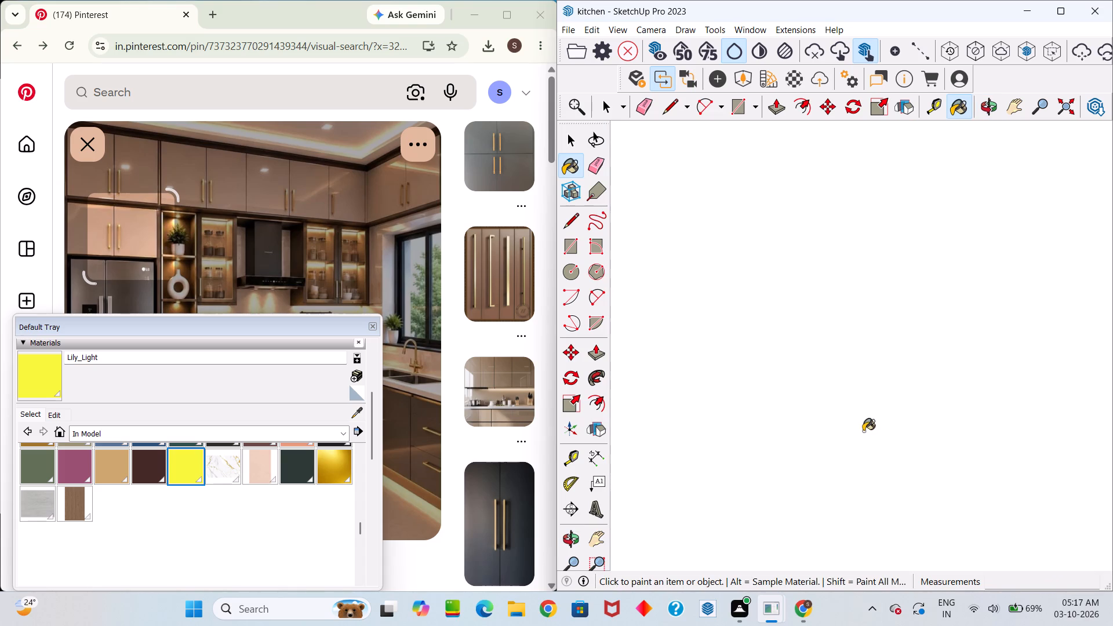
scroll(863, 431, down, 20)
scroll(863, 431, down, 20)
scroll(863, 431, down, 2)
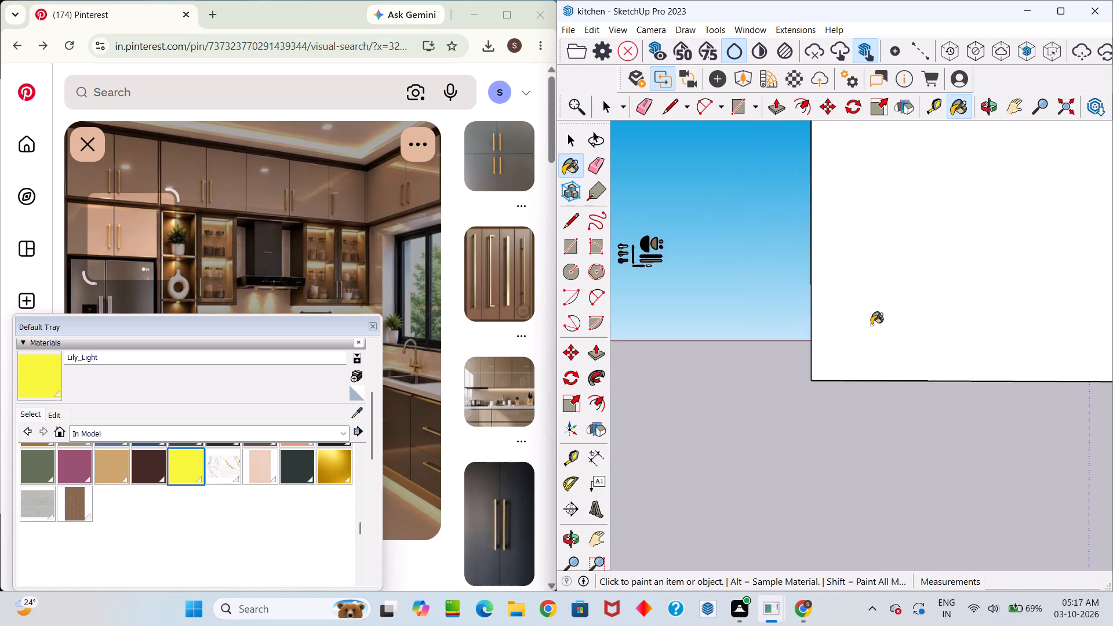
middle_drag(875, 323, 897, 525)
scroll(883, 442, down, 19)
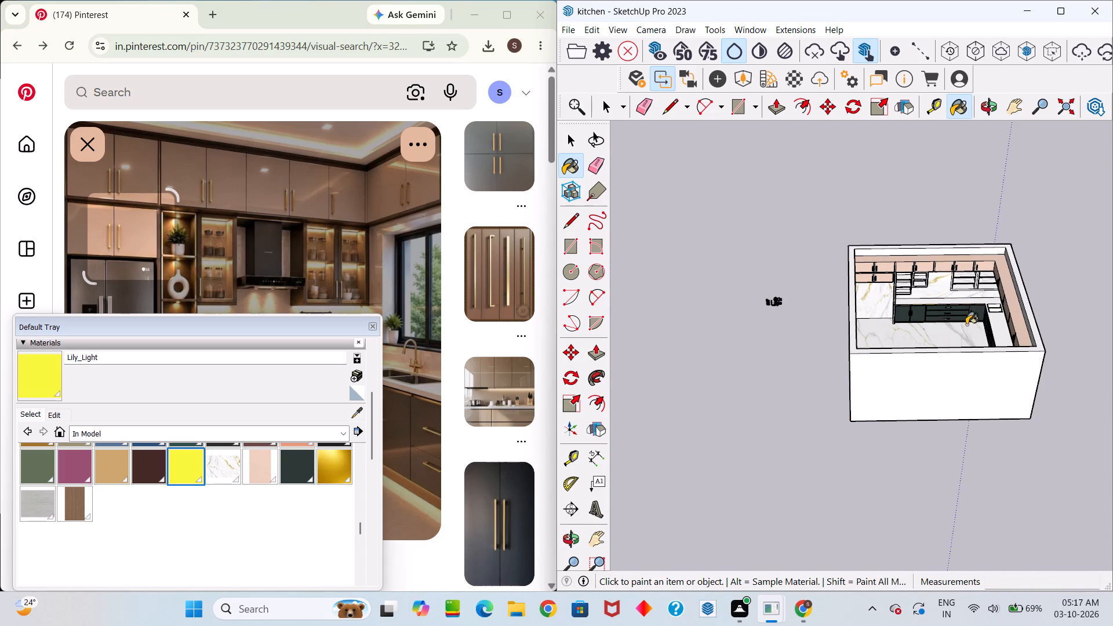
middle_drag(976, 314, 804, 512)
drag(974, 314, 804, 512)
scroll(802, 502, up, 13)
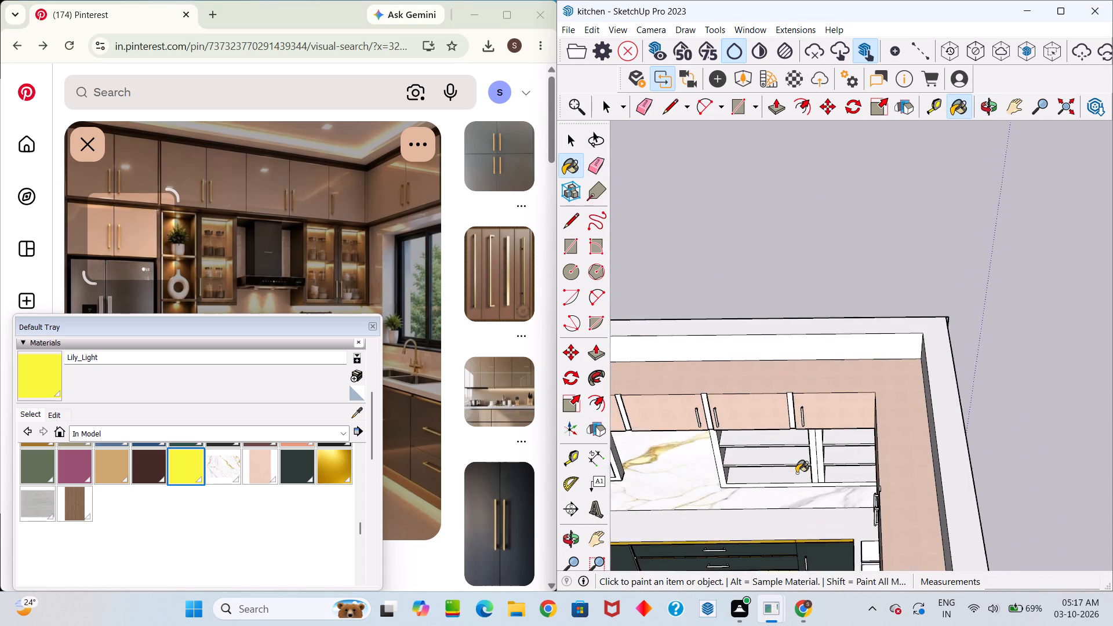
scroll(796, 473, up, 7)
middle_drag(795, 466, 808, 185)
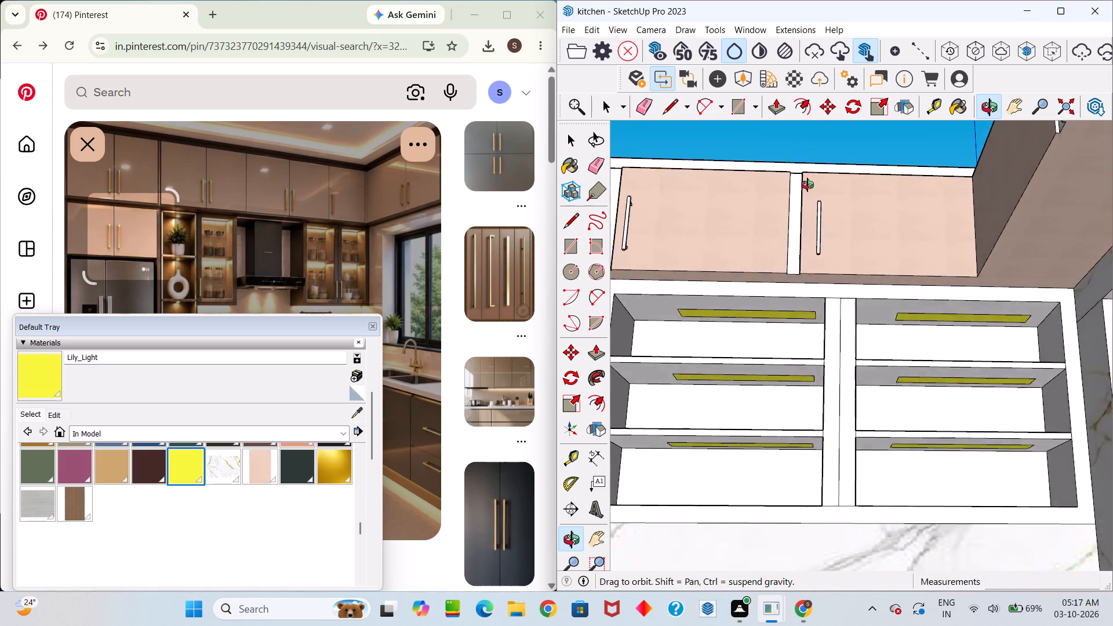
middle_drag(808, 185, 798, 473)
scroll(796, 474, up, 1)
scroll(790, 463, down, 13)
middle_drag(784, 439, 869, 351)
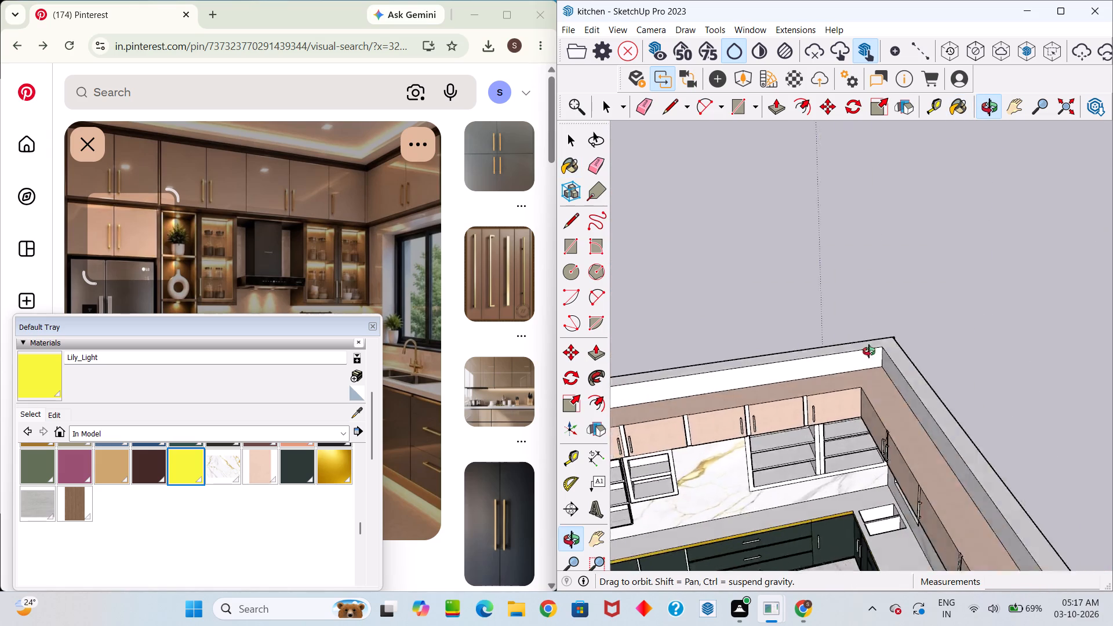
middle_drag(869, 351, 794, 325)
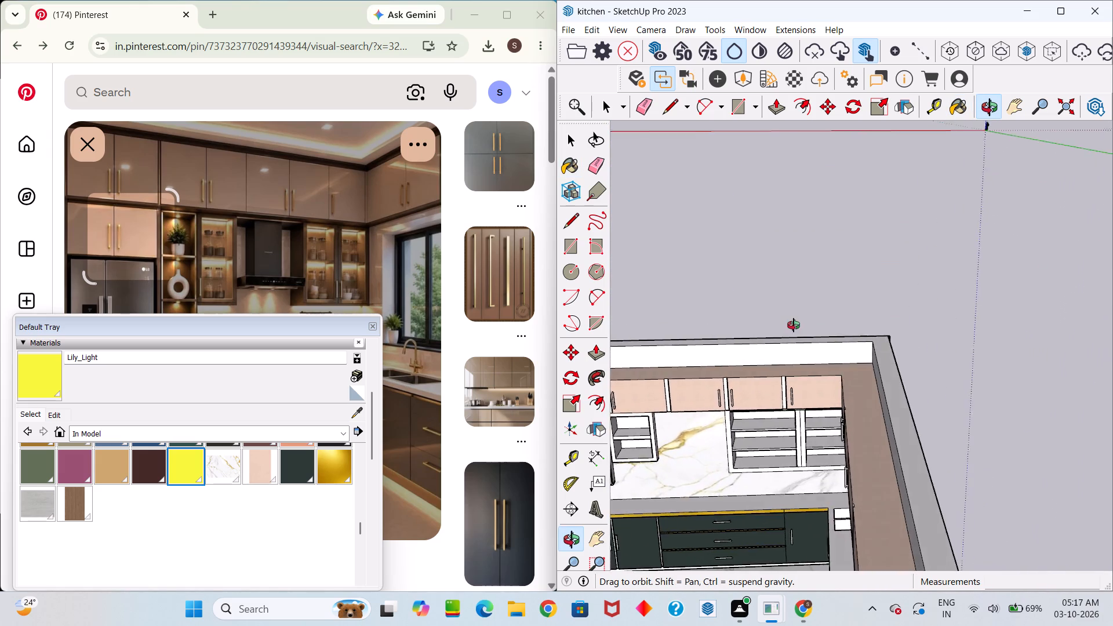
middle_drag(794, 325, 781, 392)
scroll(774, 390, down, 5)
scroll(691, 458, up, 4)
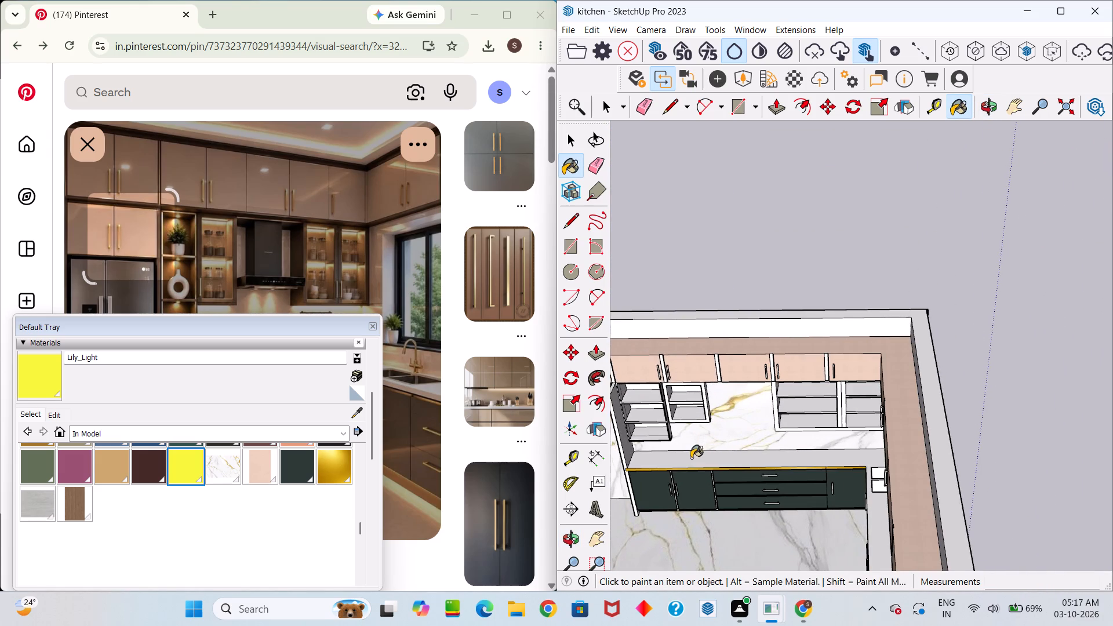
middle_drag(698, 453, 847, 463)
drag(698, 454, 847, 463)
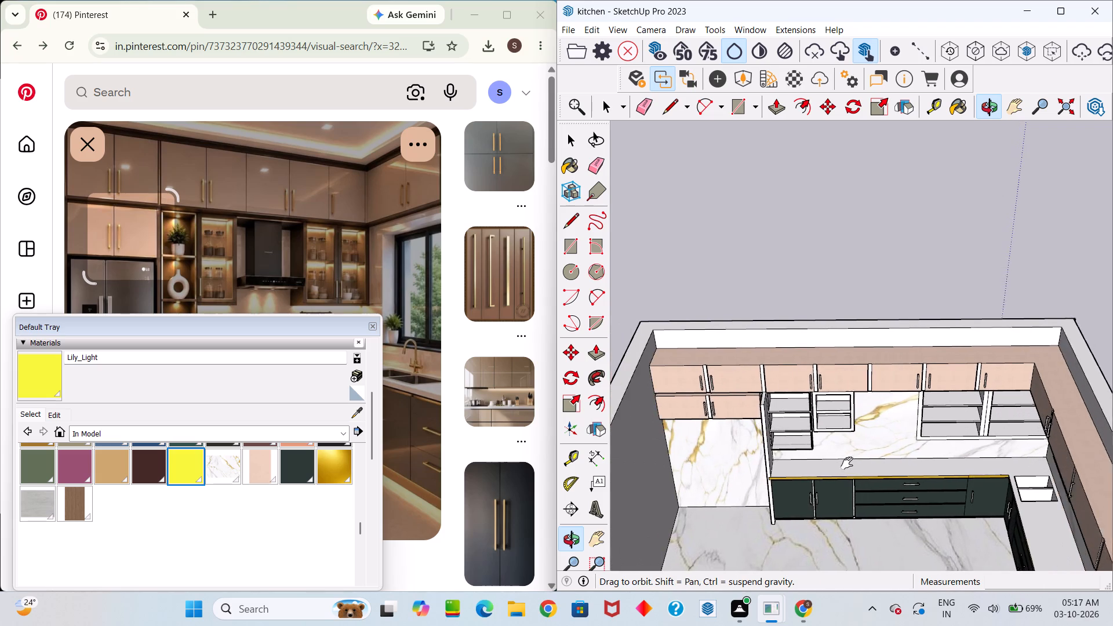
drag(847, 463, 848, 463)
middle_drag(847, 463, 848, 463)
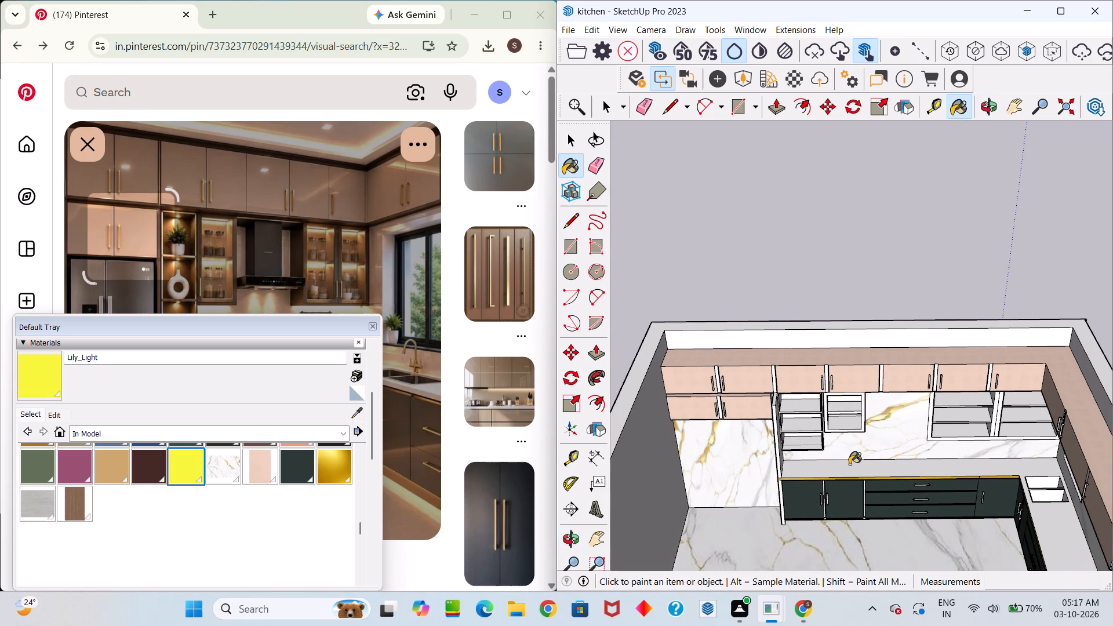
Hide the materials tray and examine the full Pinterest kitchen reference for remaining lighting details.
key(space)
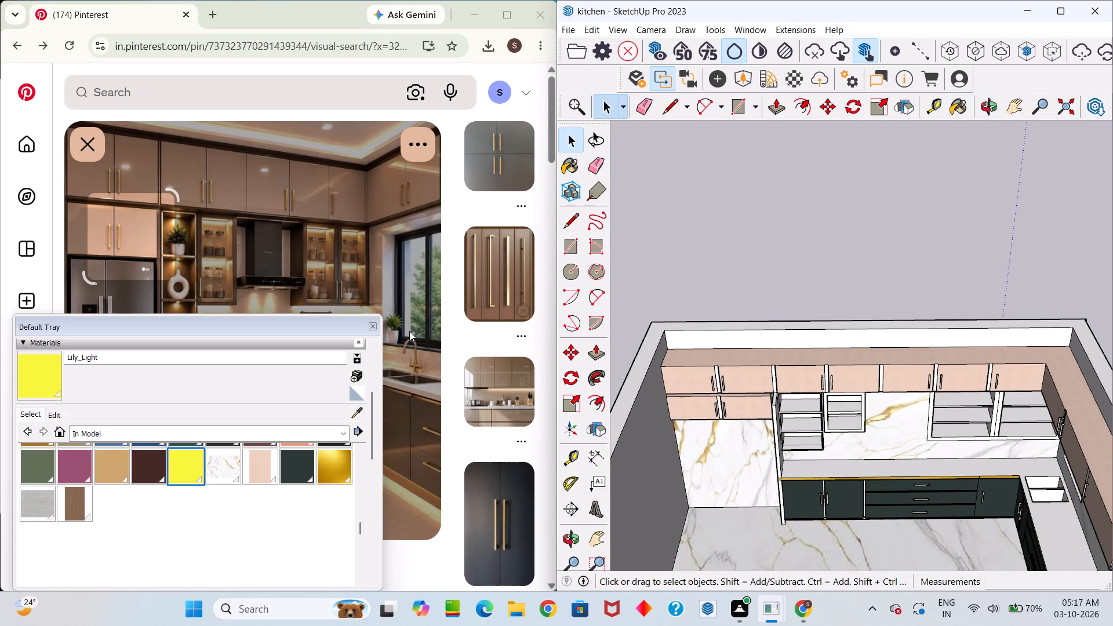
click(380, 327)
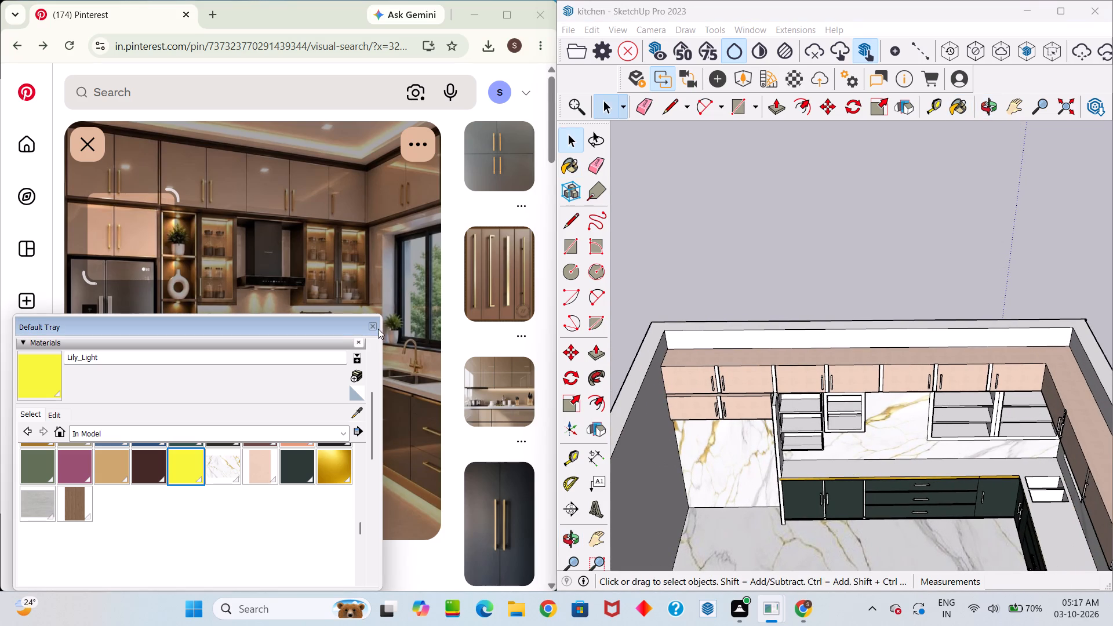
click(374, 321)
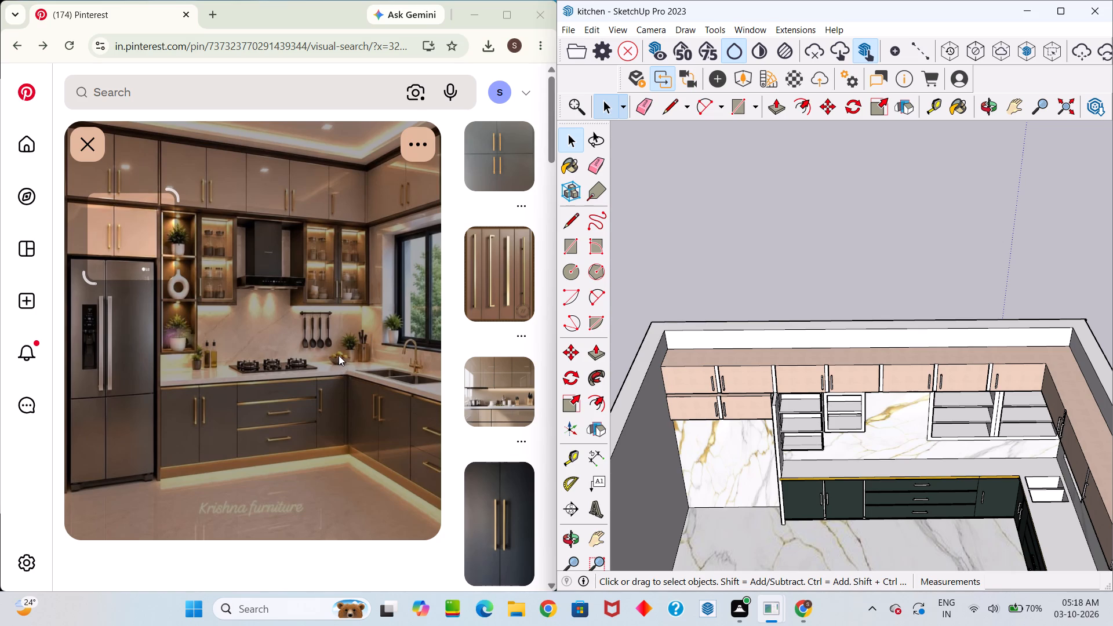
scroll(339, 355, up, 11)
scroll(485, 311, up, 4)
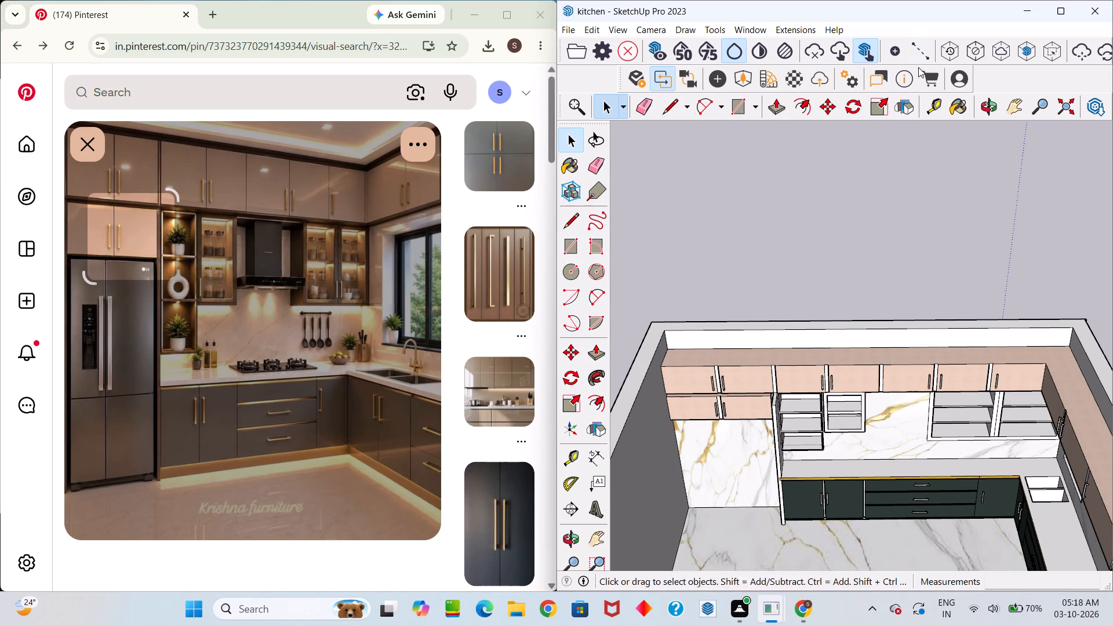
Paint the narrow strip along the bottom of the white plinth under the black base cabinets with Lily_Light.
click(964, 105)
scroll(779, 345, up, 7)
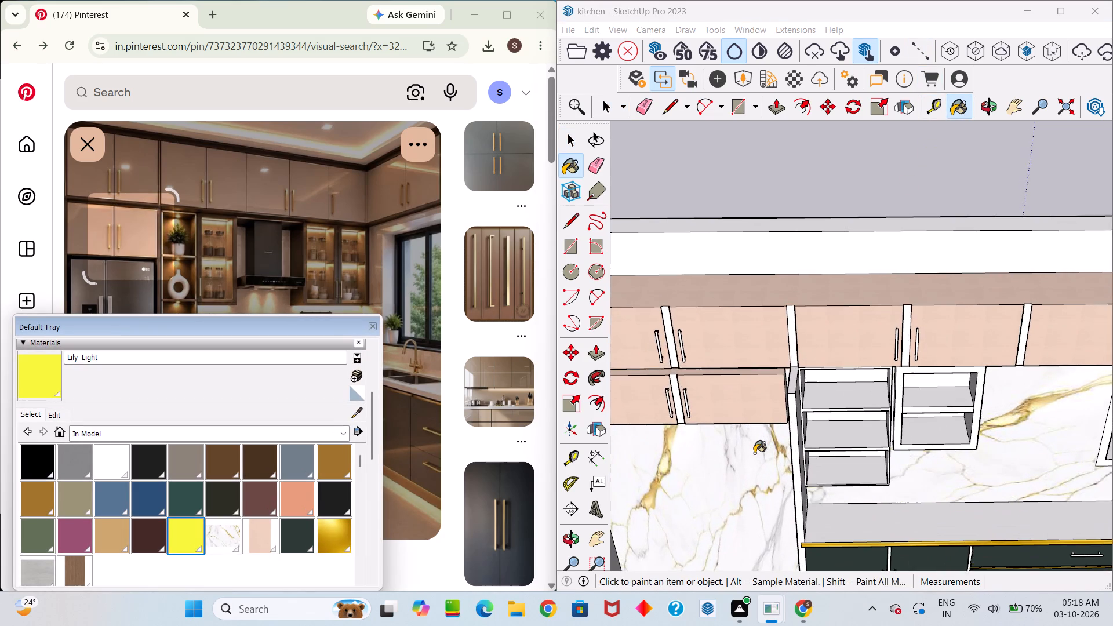
scroll(754, 450, down, 1)
middle_drag(758, 436, 769, 299)
scroll(764, 301, down, 9)
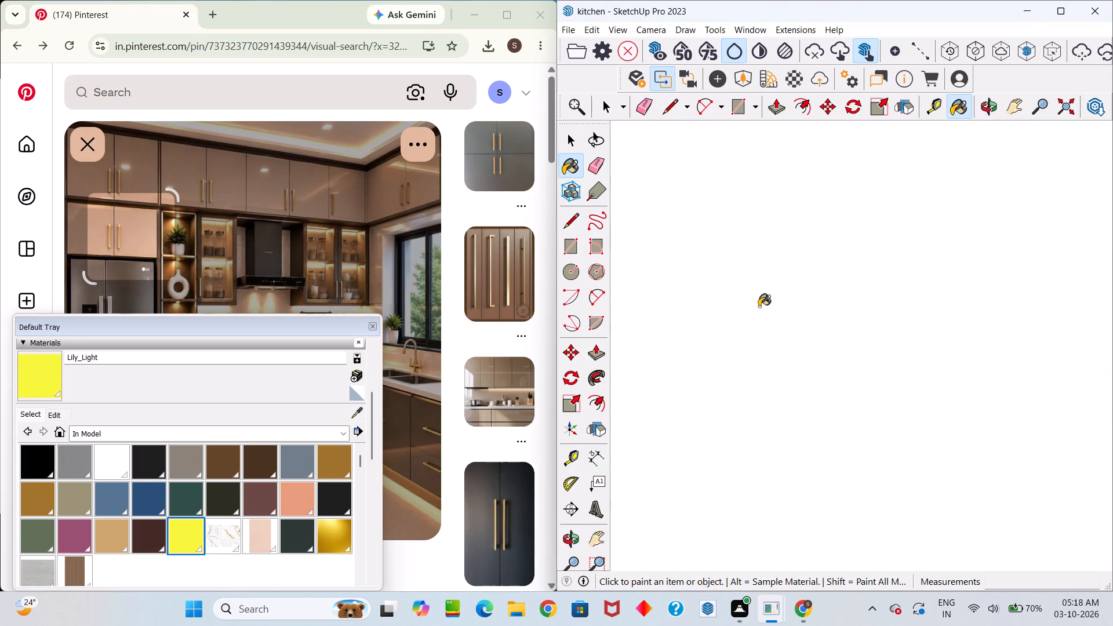
scroll(759, 307, down, 3)
scroll(758, 307, up, 20)
scroll(758, 307, up, 14)
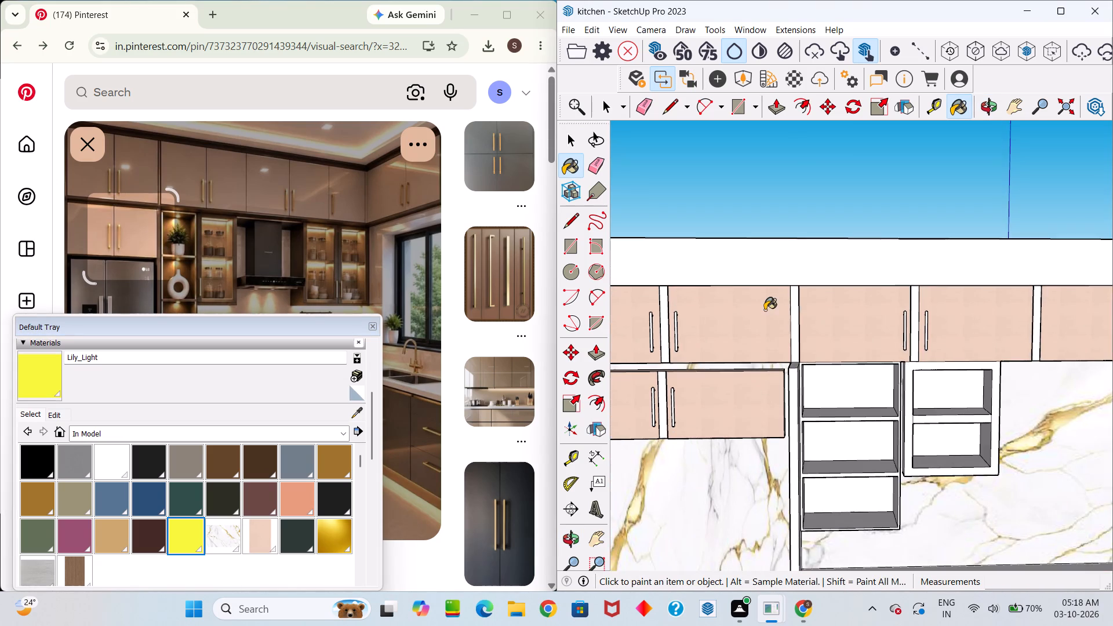
scroll(766, 315, down, 3)
scroll(745, 317, up, 16)
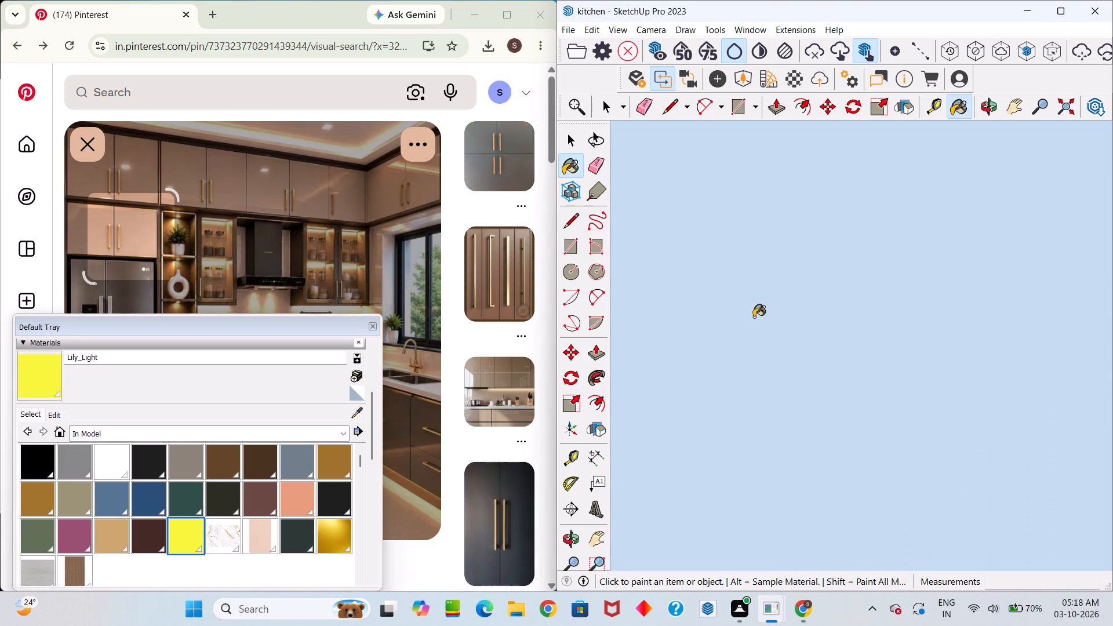
scroll(754, 317, up, 19)
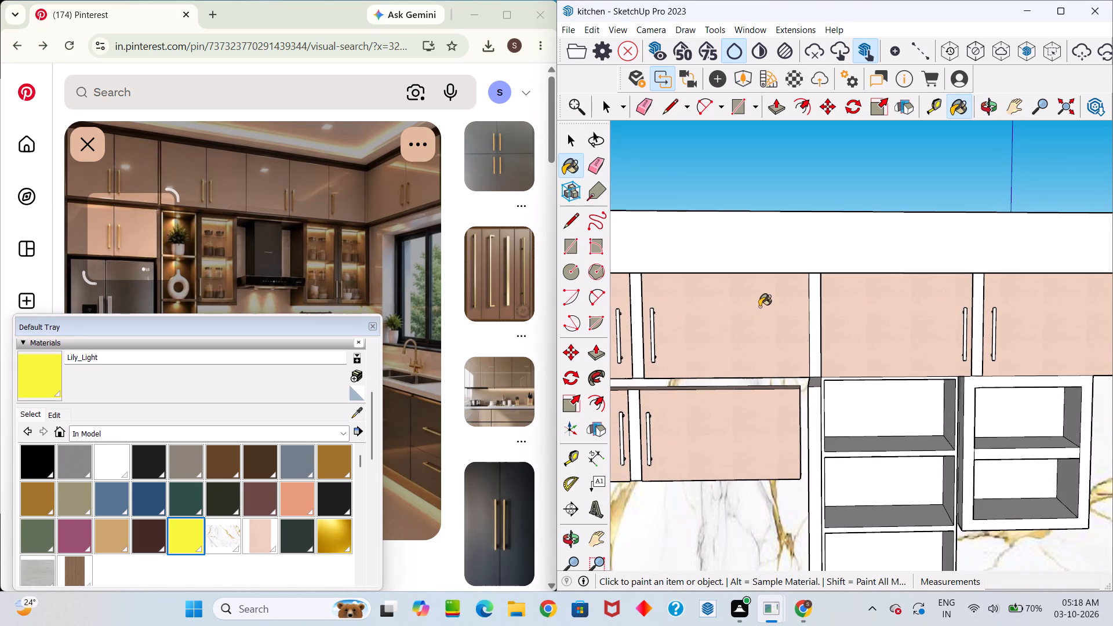
middle_drag(760, 306, 789, 82)
drag(769, 287, 790, 86)
scroll(798, 106, down, 2)
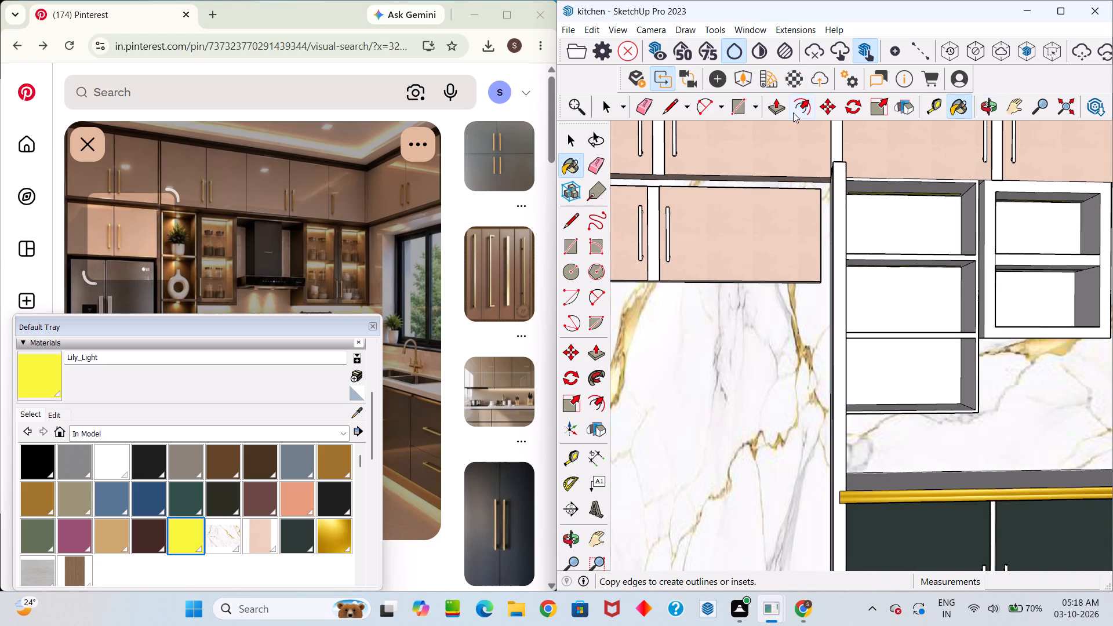
scroll(793, 112, down, 6)
scroll(783, 181, down, 3)
scroll(768, 301, up, 13)
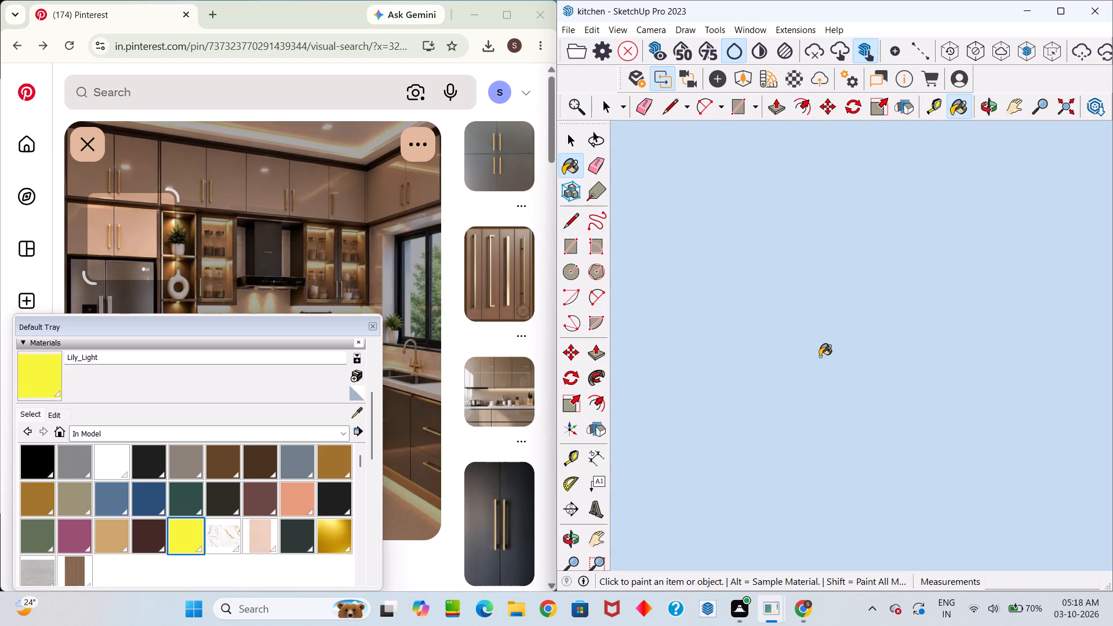
scroll(820, 356, up, 5)
scroll(965, 577, up, 5)
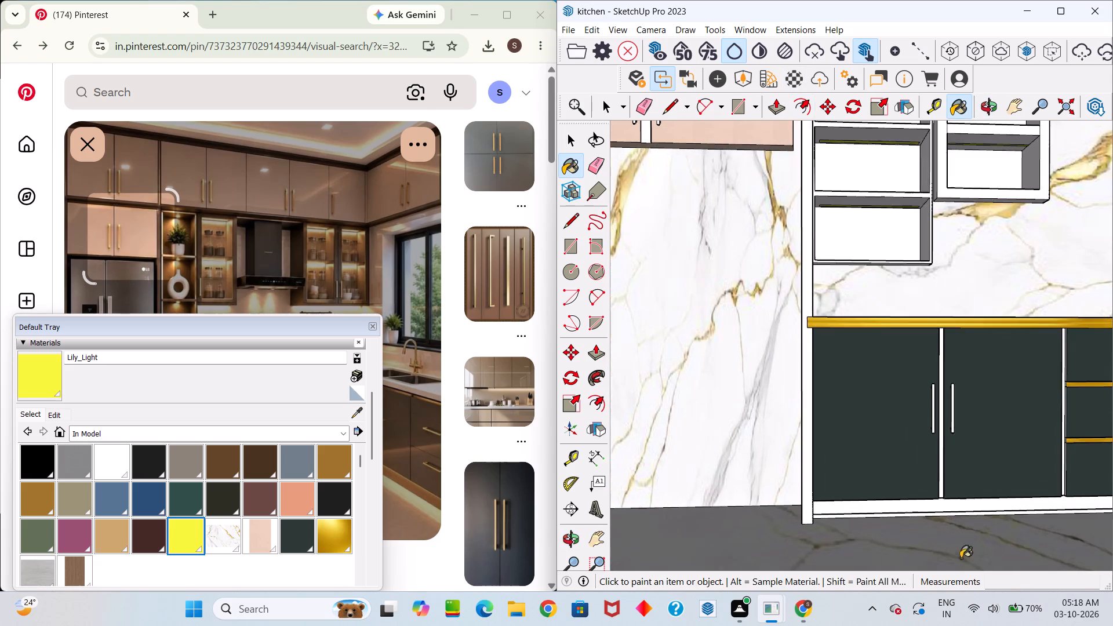
scroll(958, 533, up, 20)
scroll(958, 533, up, 6)
middle_drag(953, 474, 929, 400)
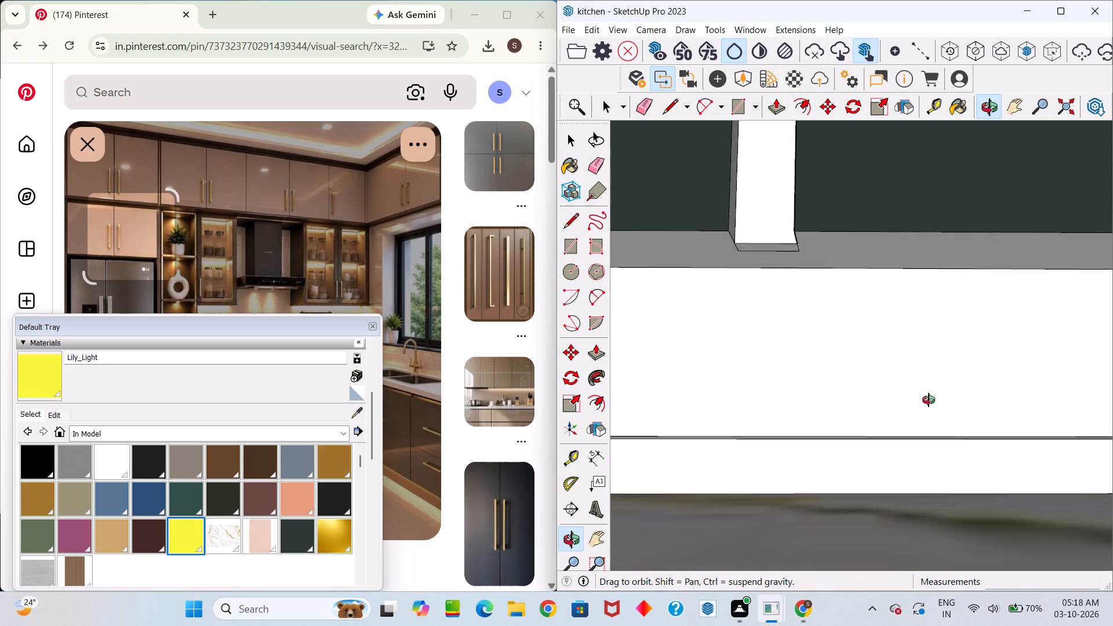
middle_drag(929, 400, 730, 440)
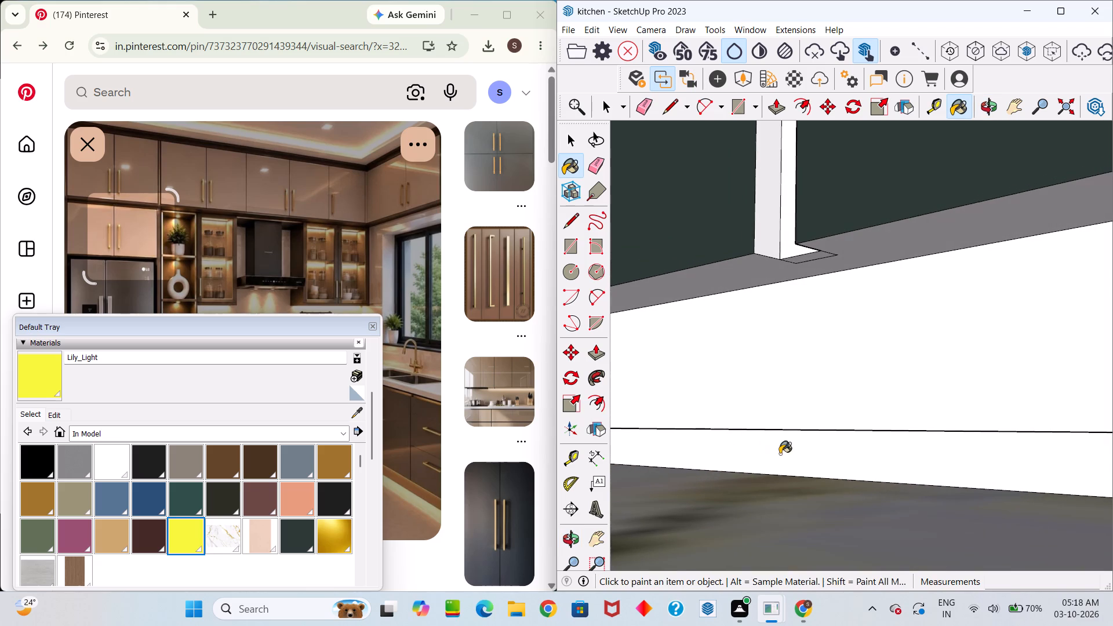
click(796, 457)
scroll(803, 454, down, 12)
middle_drag(817, 465, 962, 568)
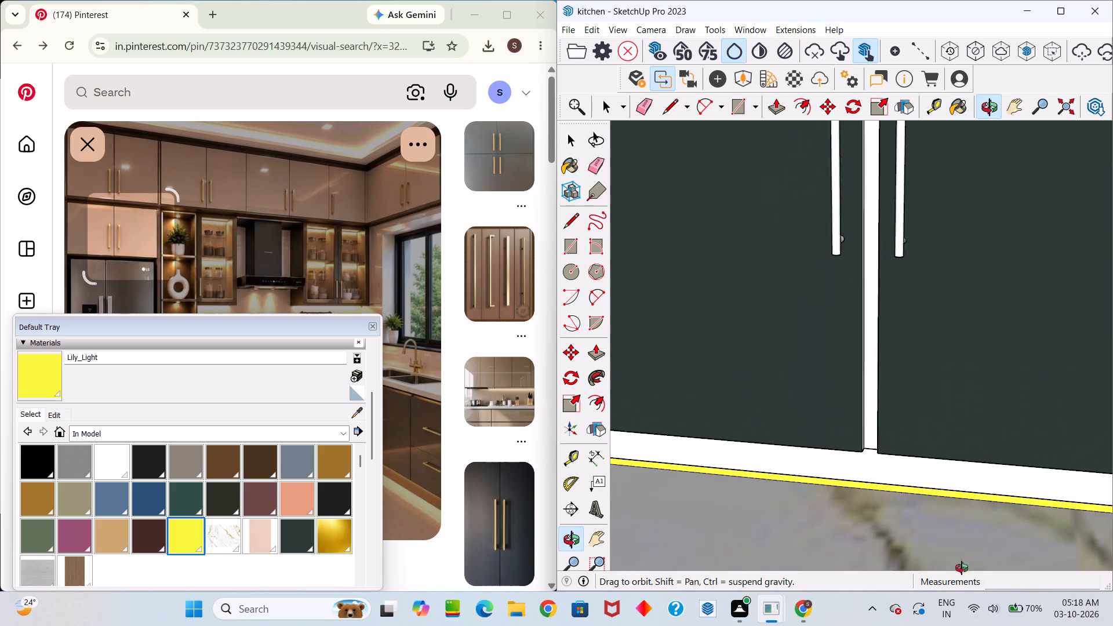
Paint the bottom strip of the perpendicular plinth, around the inner corner of the black base cabinets, with Lily_Light.
middle_drag(962, 568, 962, 554)
middle_drag(981, 534, 459, 372)
drag(977, 534, 459, 372)
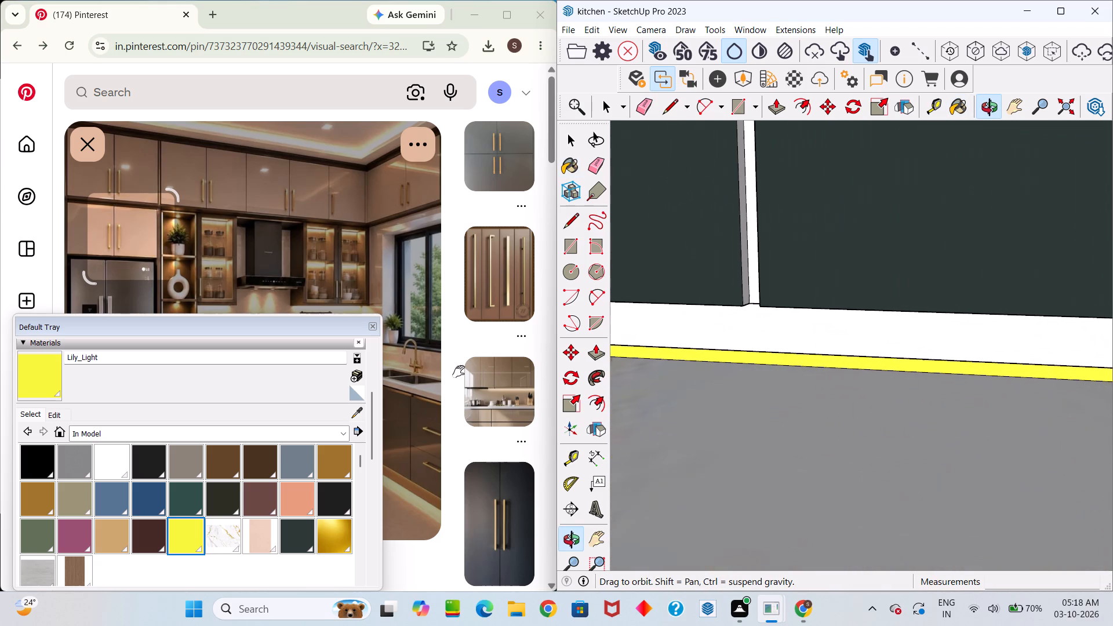
middle_drag(459, 372, 457, 371)
drag(459, 372, 457, 371)
middle_drag(936, 431, 595, 372)
drag(927, 432, 595, 372)
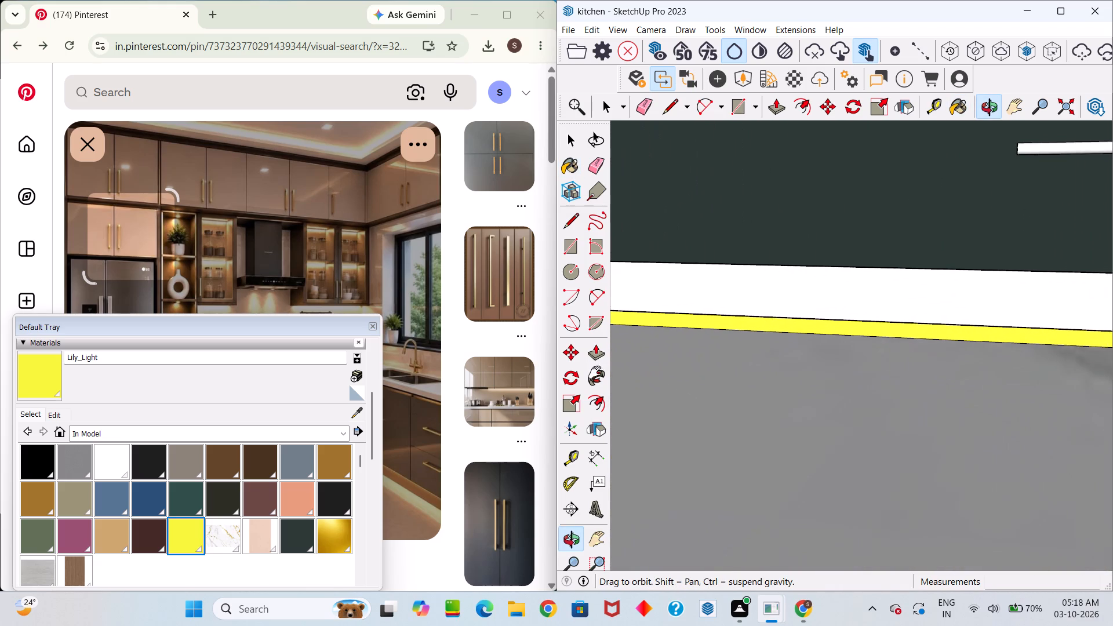
drag(595, 372, 595, 372)
middle_drag(595, 372, 595, 372)
middle_drag(974, 412, 595, 318)
drag(914, 409, 595, 318)
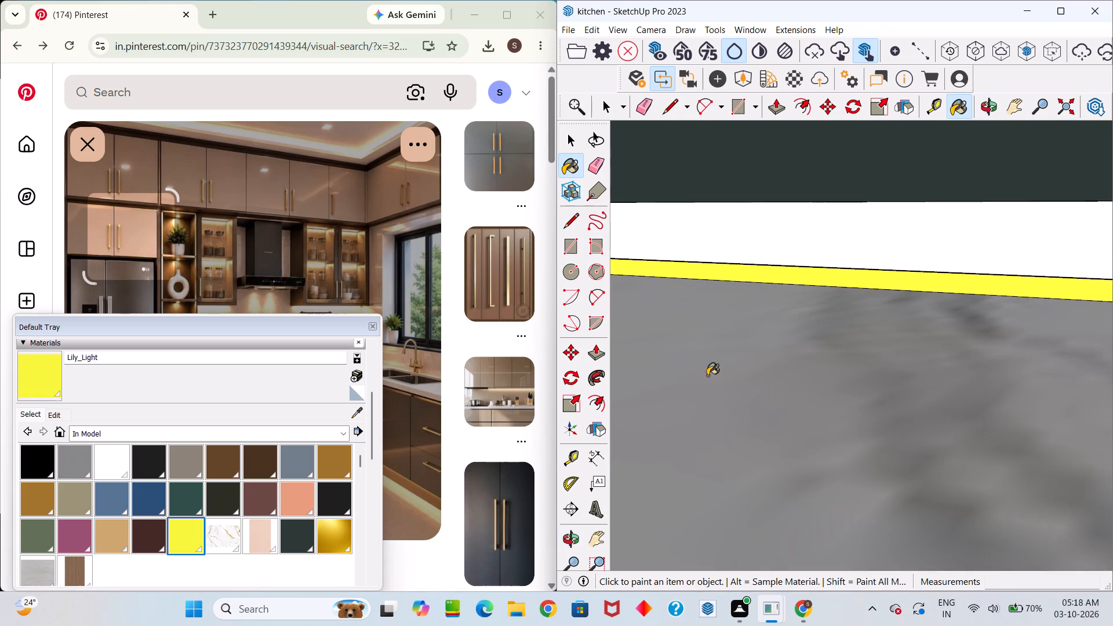
middle_drag(723, 367, 1002, 376)
middle_drag(1029, 336, 777, 340)
drag(978, 336, 777, 340)
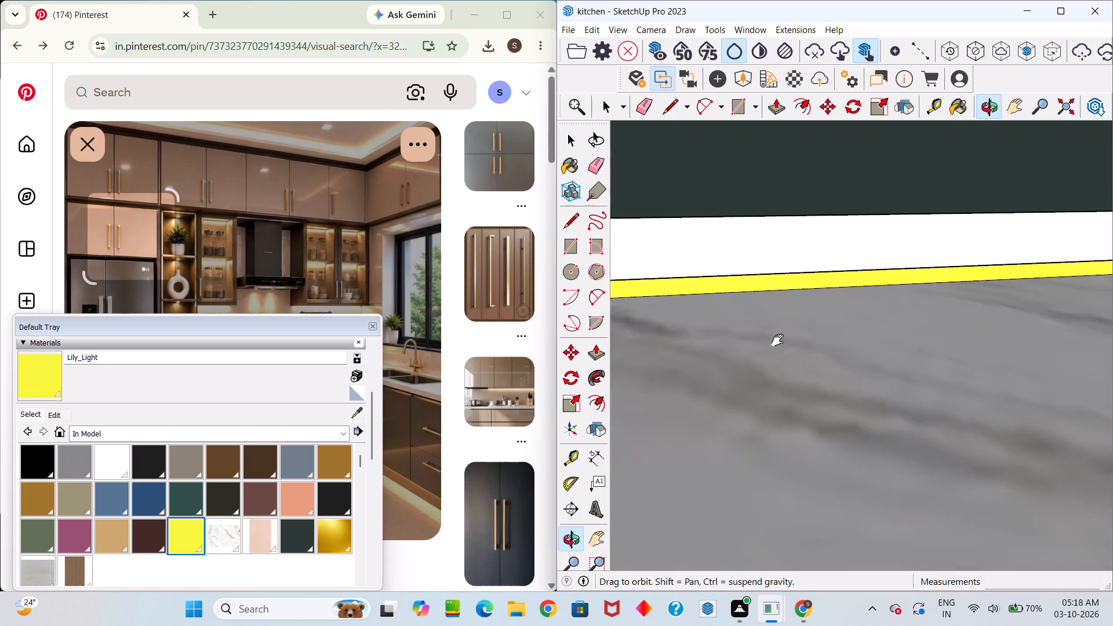
middle_drag(777, 340, 462, 347)
drag(777, 340, 461, 347)
scroll(886, 370, down, 5)
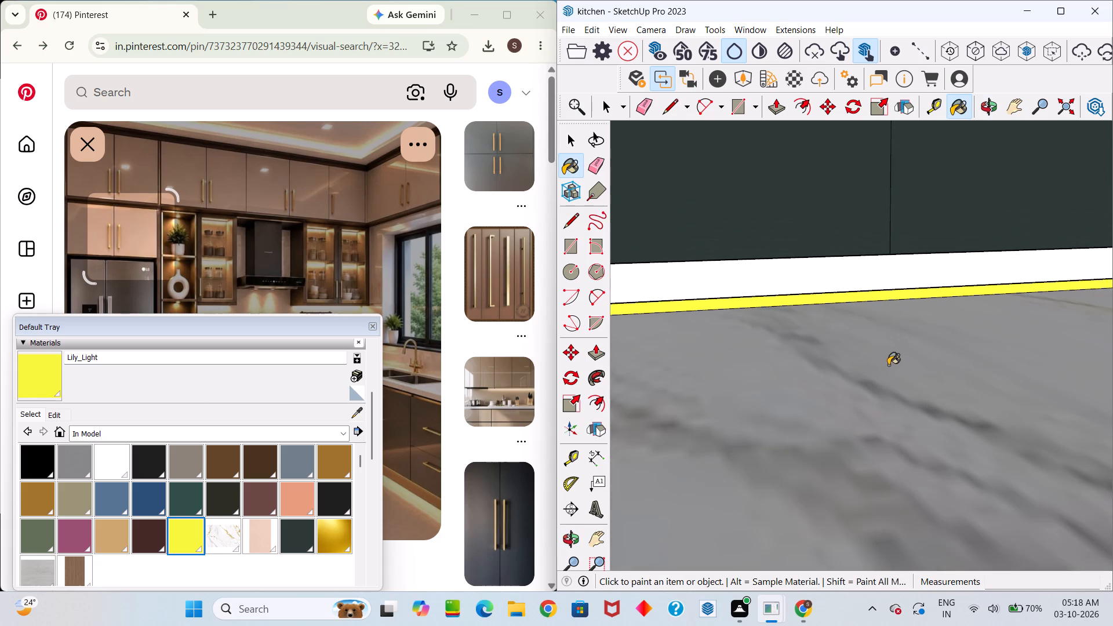
middle_drag(975, 305, 617, 333)
drag(972, 305, 617, 333)
scroll(832, 367, up, 3)
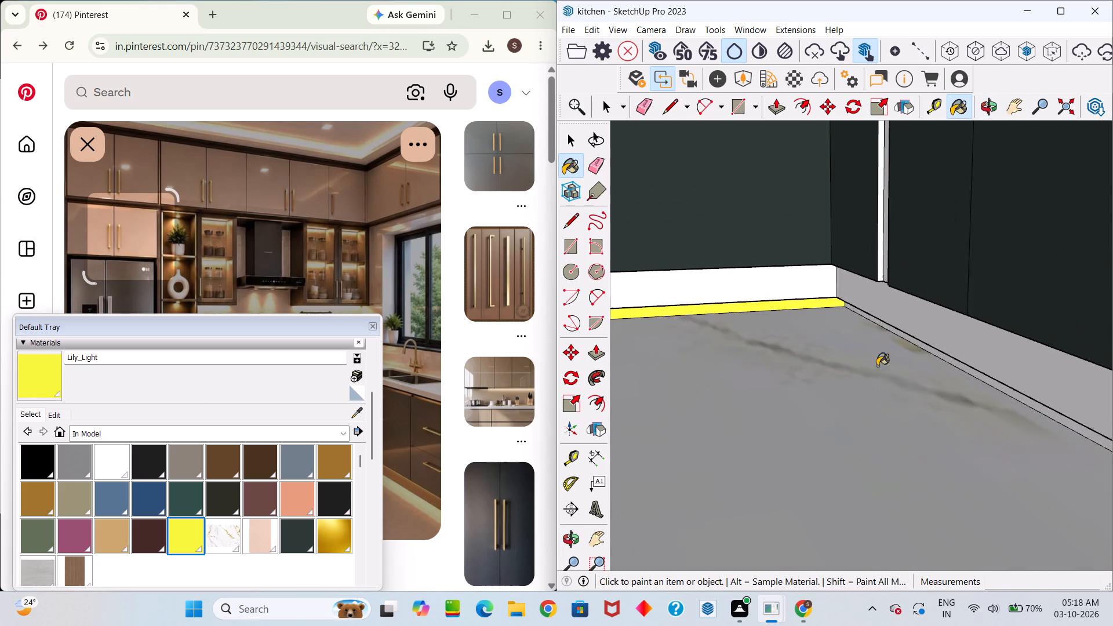
scroll(877, 366, up, 15)
click(914, 302)
Review the whole kitchen from several angles and examine the light strips inside the open wall shelf units.
scroll(908, 314, down, 16)
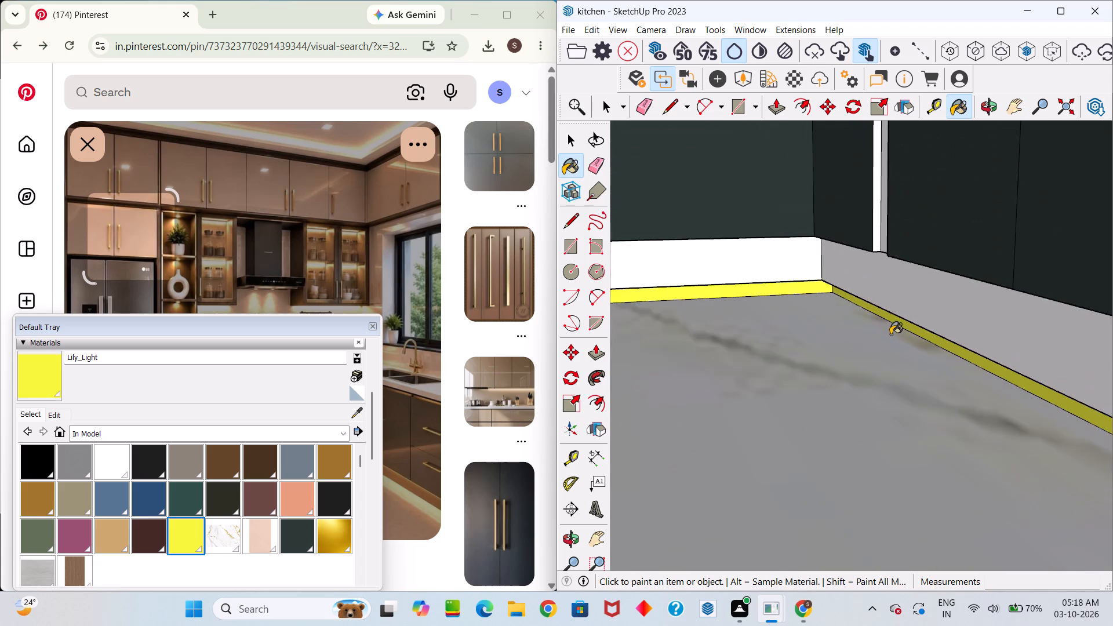
scroll(890, 334, down, 5)
middle_drag(892, 328, 889, 420)
scroll(882, 401, down, 10)
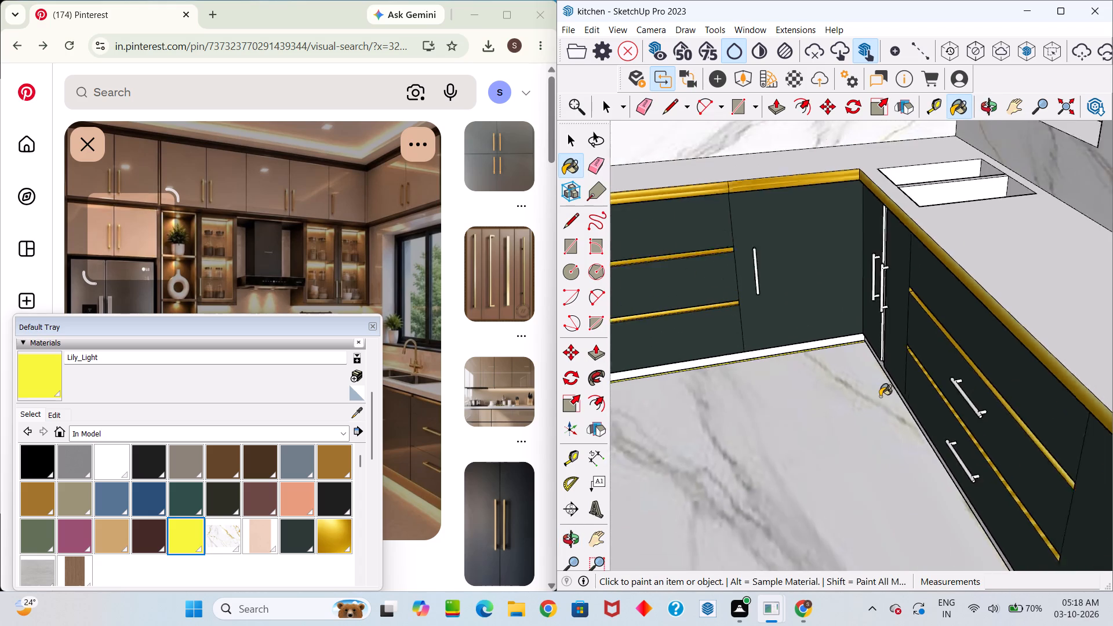
scroll(880, 396, down, 8)
middle_drag(879, 402, 967, 376)
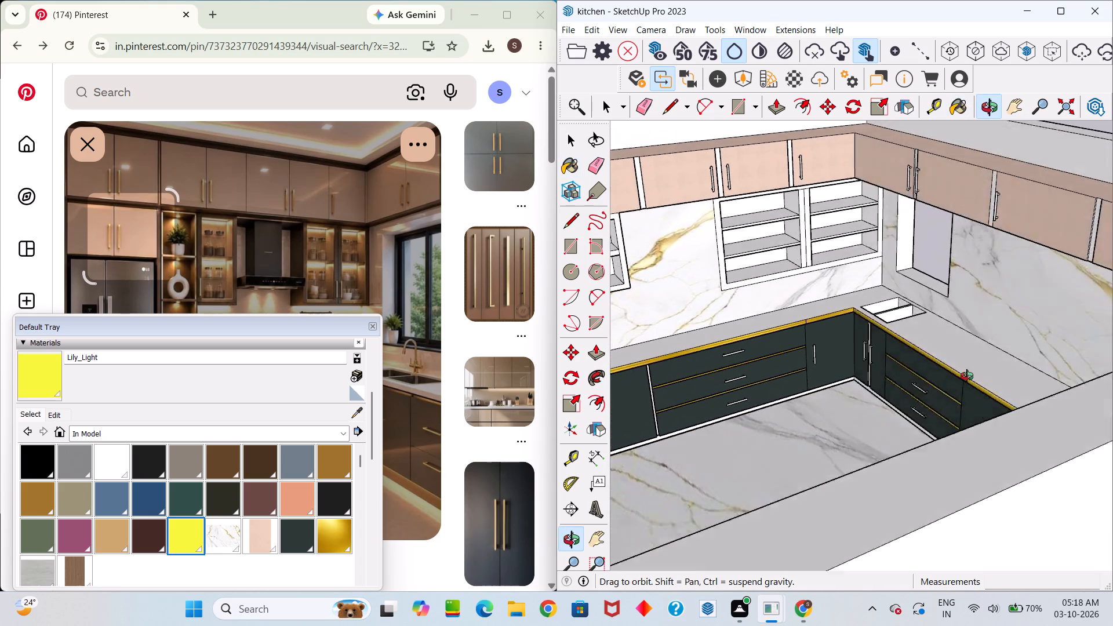
middle_drag(967, 376, 925, 452)
scroll(887, 431, up, 5)
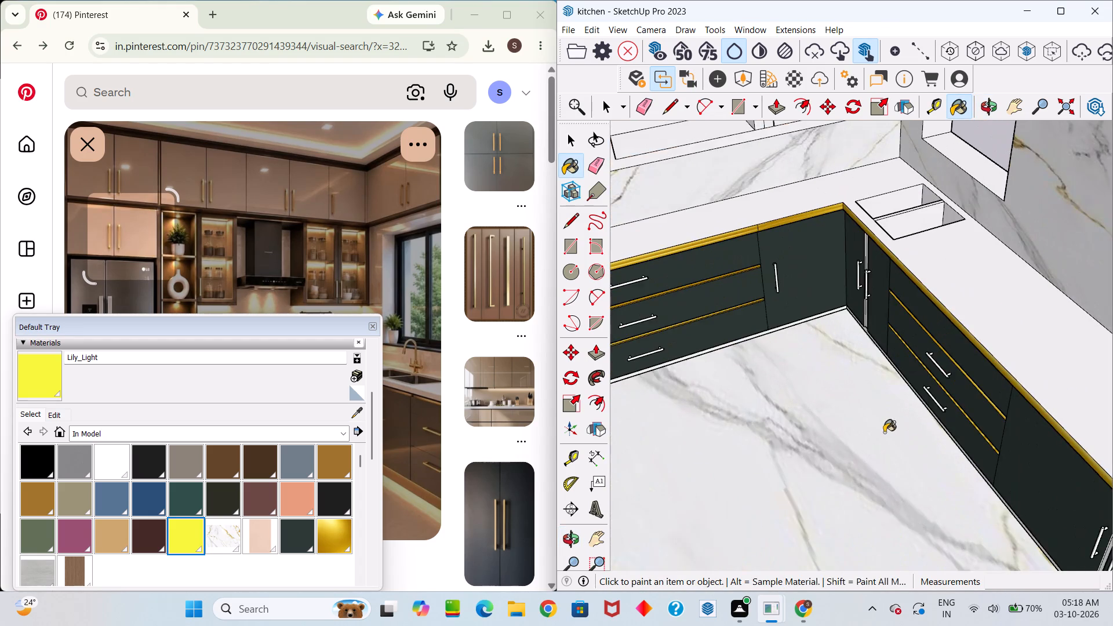
middle_drag(876, 420, 899, 356)
key(space)
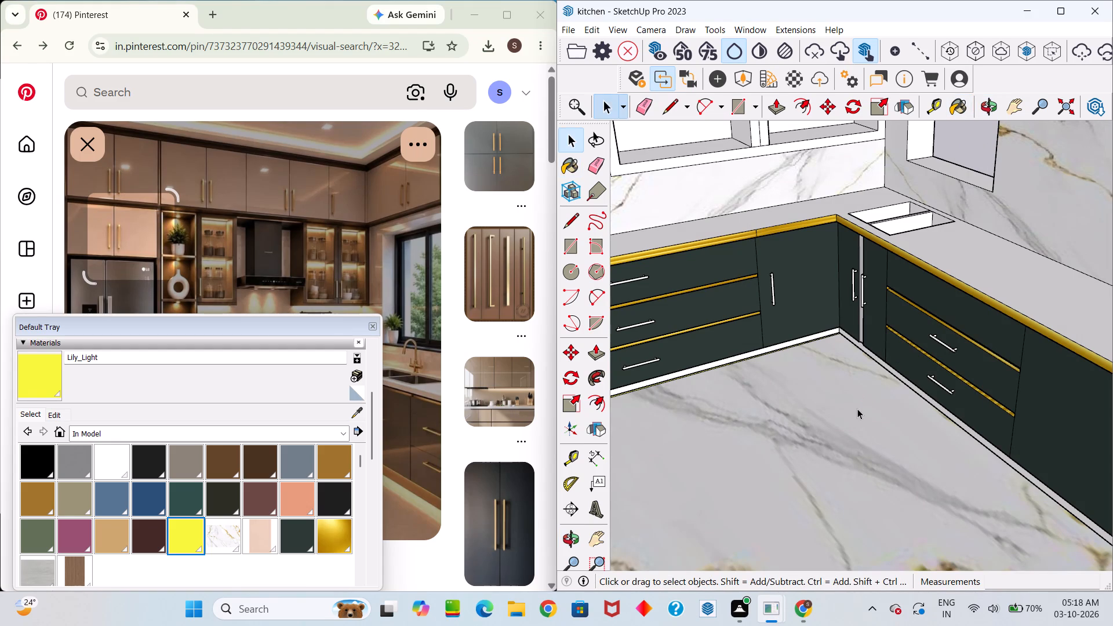
scroll(890, 483, down, 8)
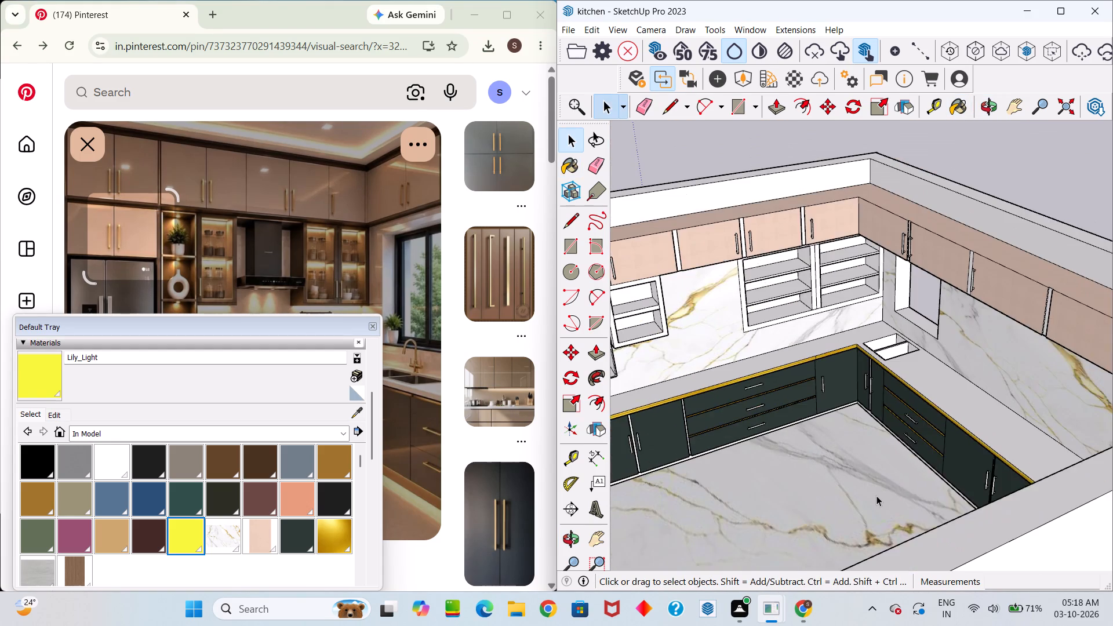
scroll(876, 496, down, 13)
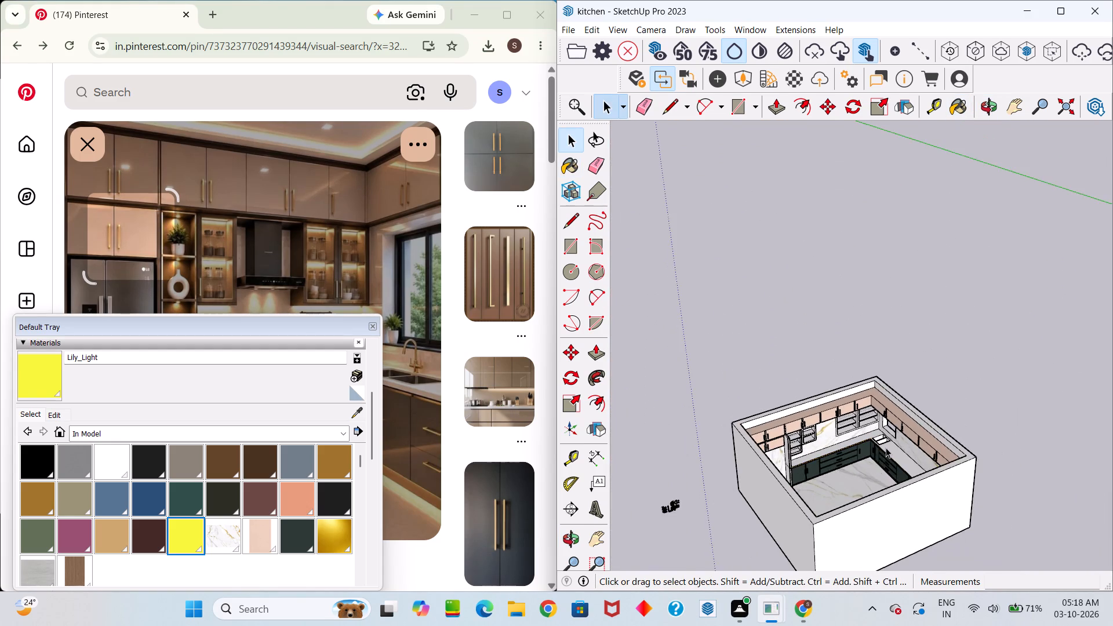
middle_drag(886, 447, 801, 527)
middle_drag(817, 476, 842, 380)
drag(817, 476, 845, 377)
scroll(823, 457, up, 1)
scroll(853, 380, up, 6)
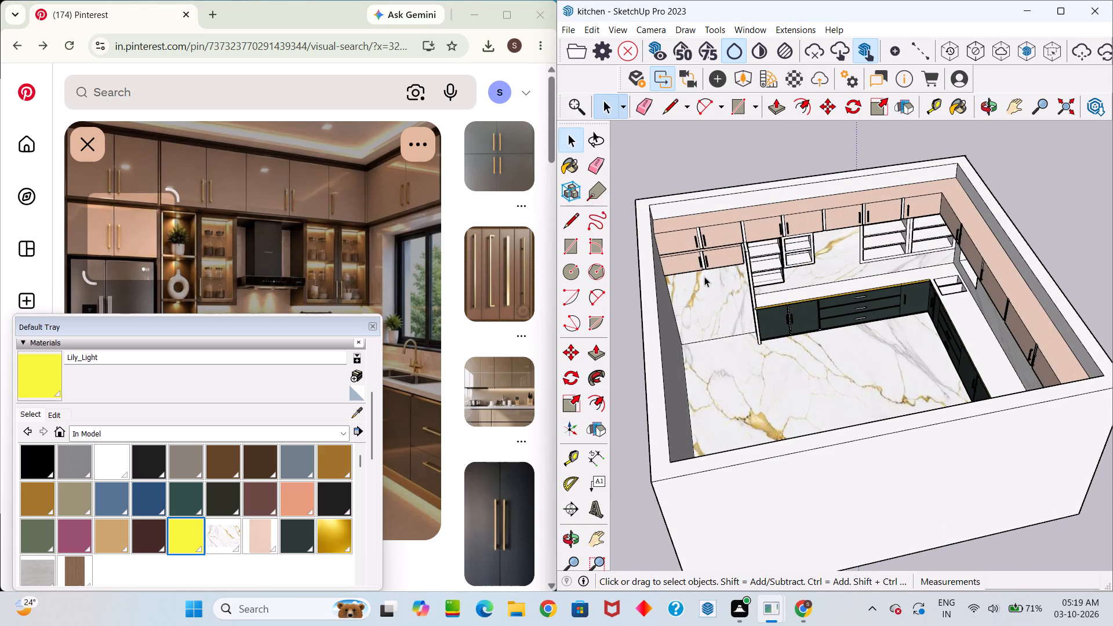
scroll(750, 261, up, 11)
middle_drag(776, 224, 761, 0)
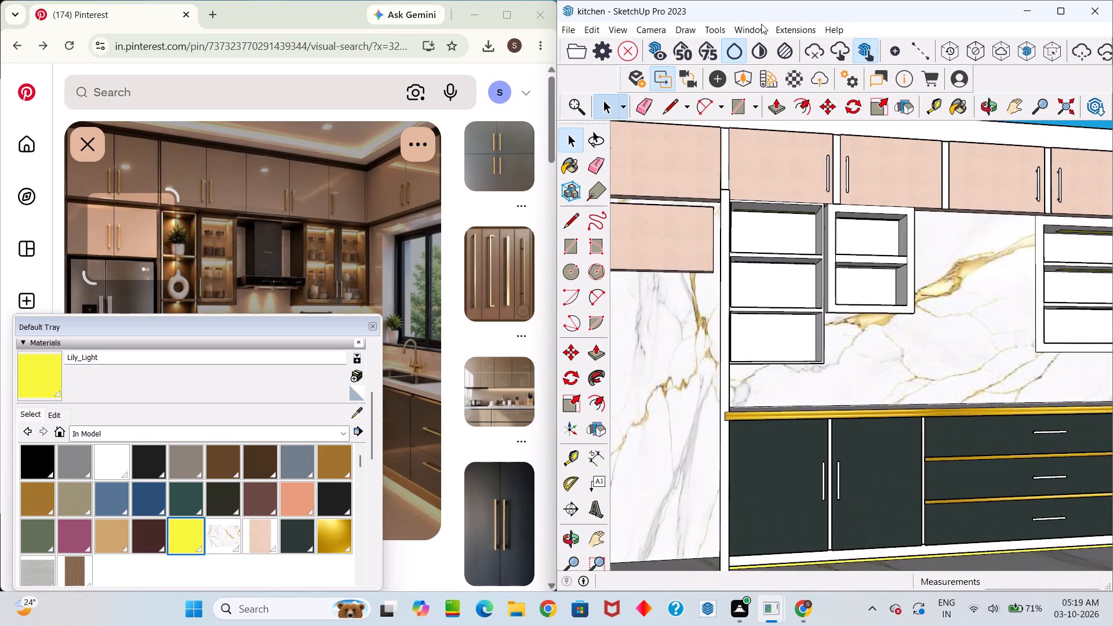
scroll(800, 161, up, 7)
middle_drag(775, 239, 747, 108)
scroll(763, 223, up, 1)
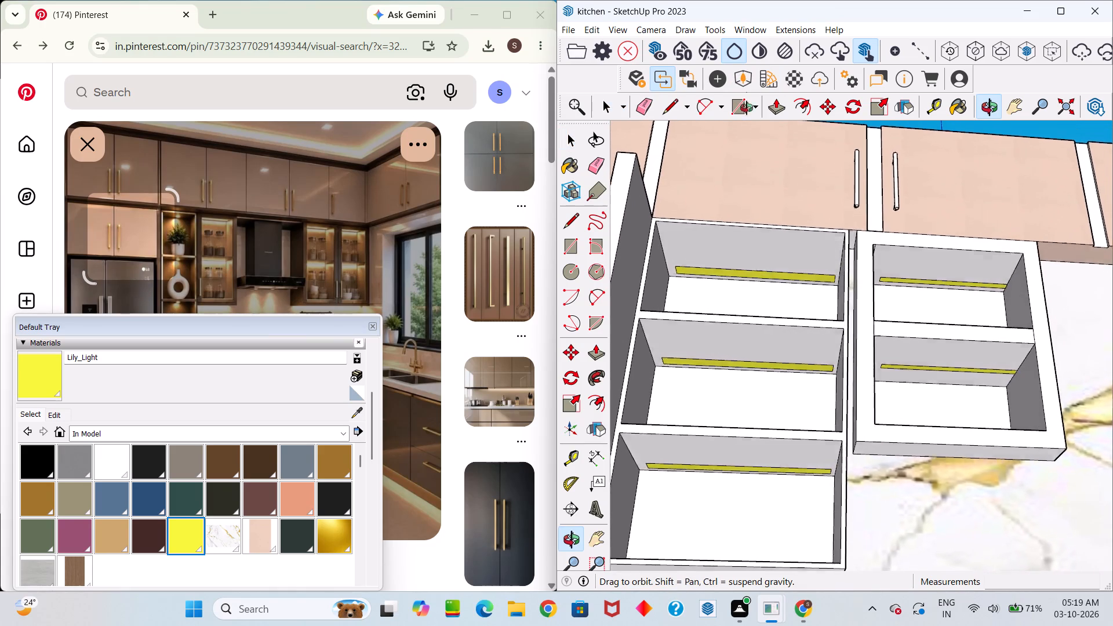
middle_drag(747, 108, 700, 295)
scroll(723, 268, down, 7)
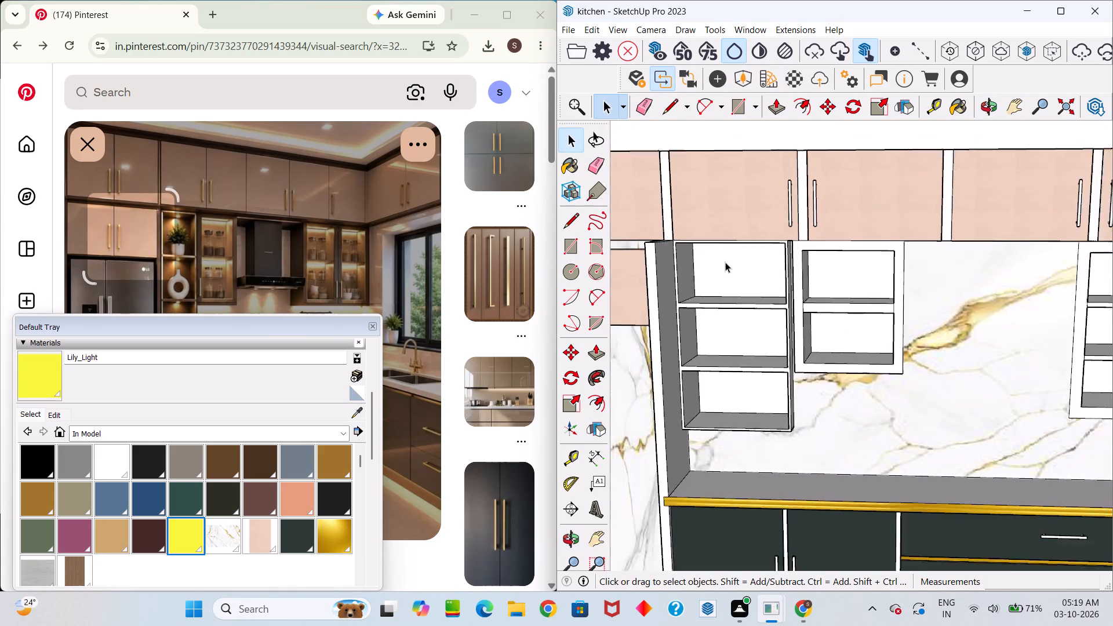
scroll(725, 262, down, 3)
scroll(723, 261, up, 20)
scroll(724, 254, up, 5)
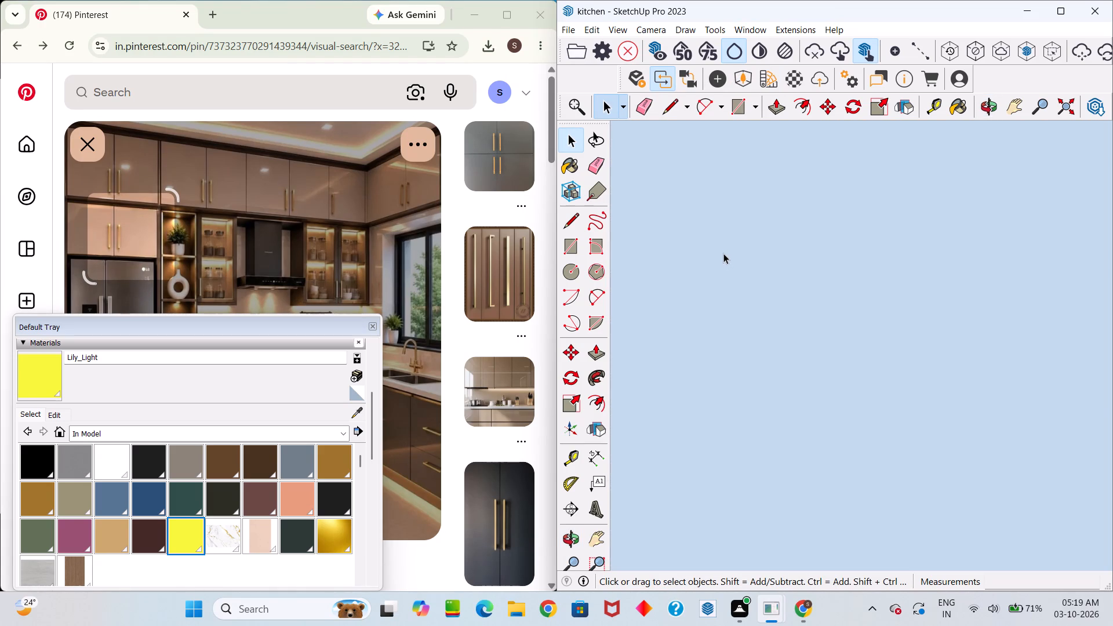
scroll(723, 253, up, 6)
middle_drag(733, 244, 804, 244)
drag(759, 241, 804, 244)
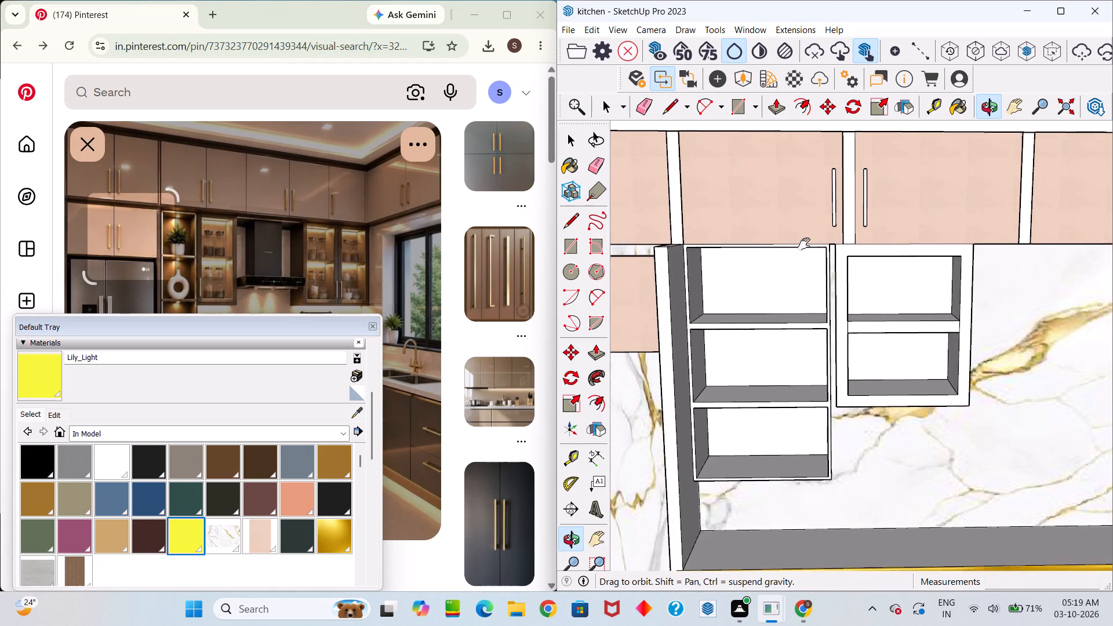
middle_drag(804, 244, 877, 237)
drag(804, 244, 877, 237)
middle_drag(863, 245, 879, 299)
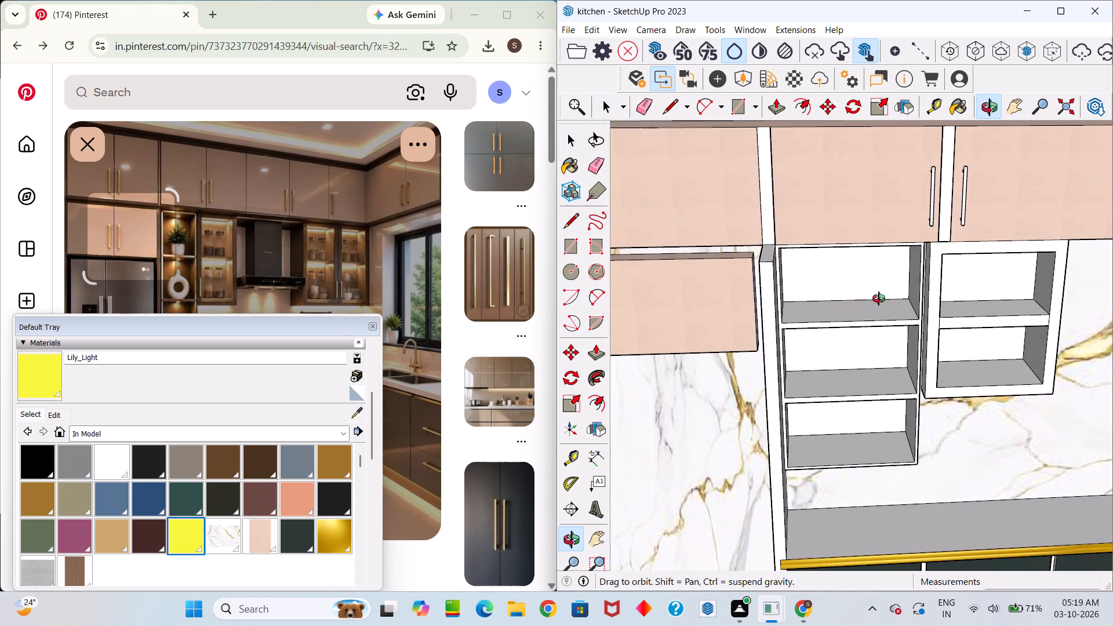
middle_drag(879, 299, 859, 86)
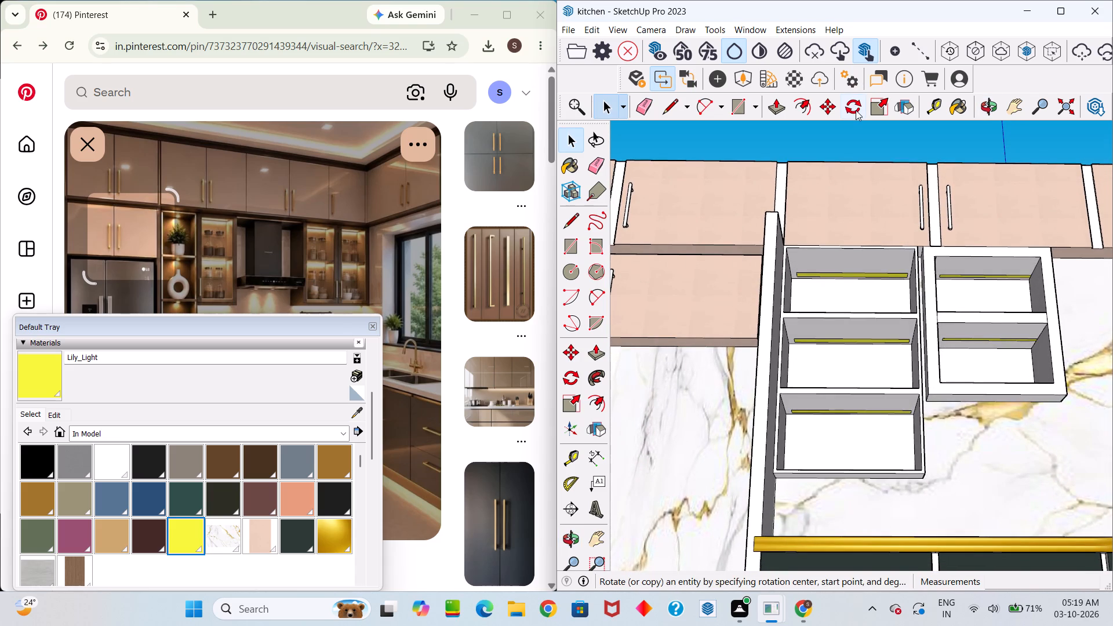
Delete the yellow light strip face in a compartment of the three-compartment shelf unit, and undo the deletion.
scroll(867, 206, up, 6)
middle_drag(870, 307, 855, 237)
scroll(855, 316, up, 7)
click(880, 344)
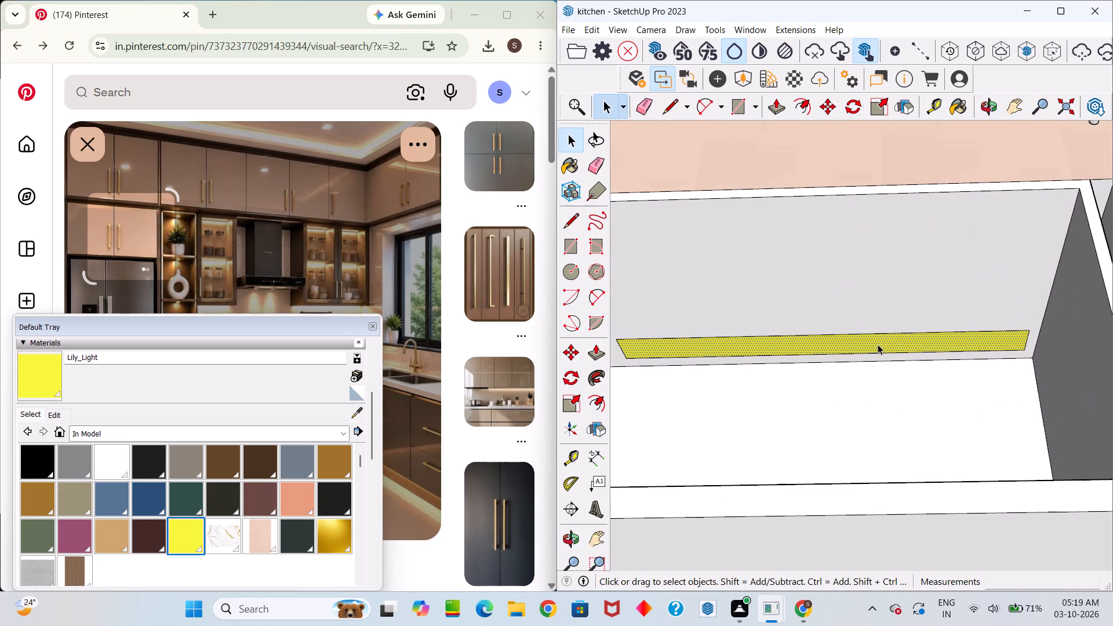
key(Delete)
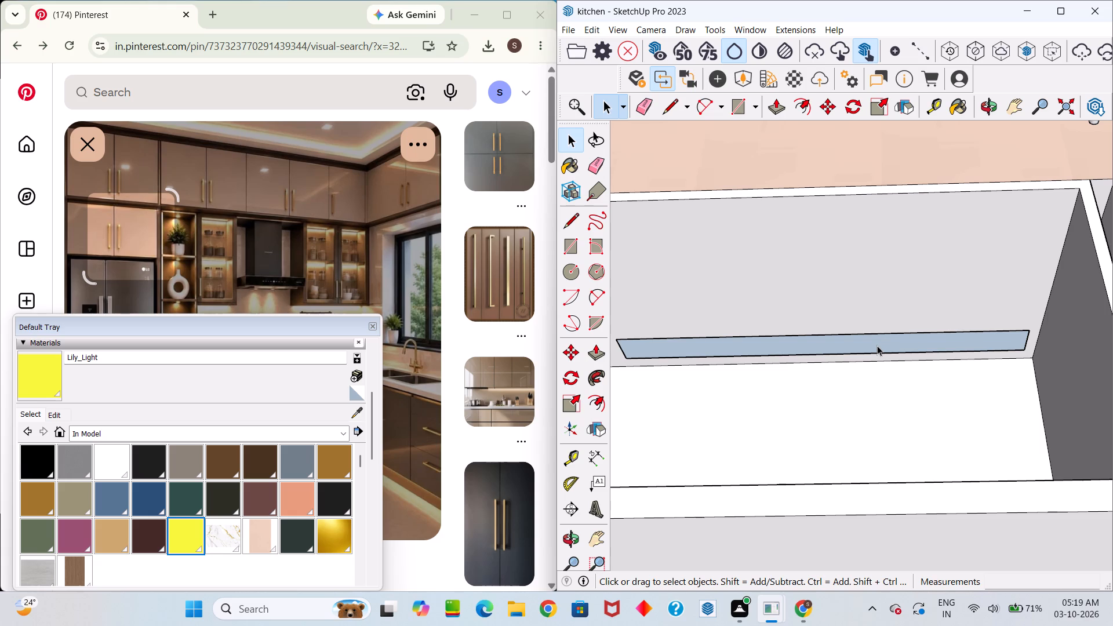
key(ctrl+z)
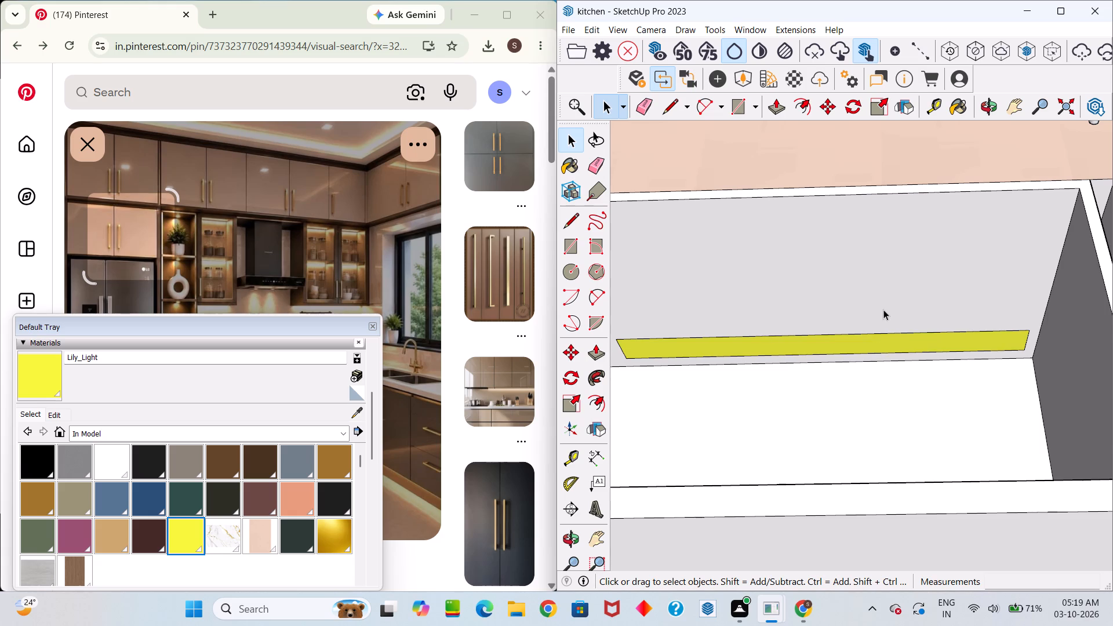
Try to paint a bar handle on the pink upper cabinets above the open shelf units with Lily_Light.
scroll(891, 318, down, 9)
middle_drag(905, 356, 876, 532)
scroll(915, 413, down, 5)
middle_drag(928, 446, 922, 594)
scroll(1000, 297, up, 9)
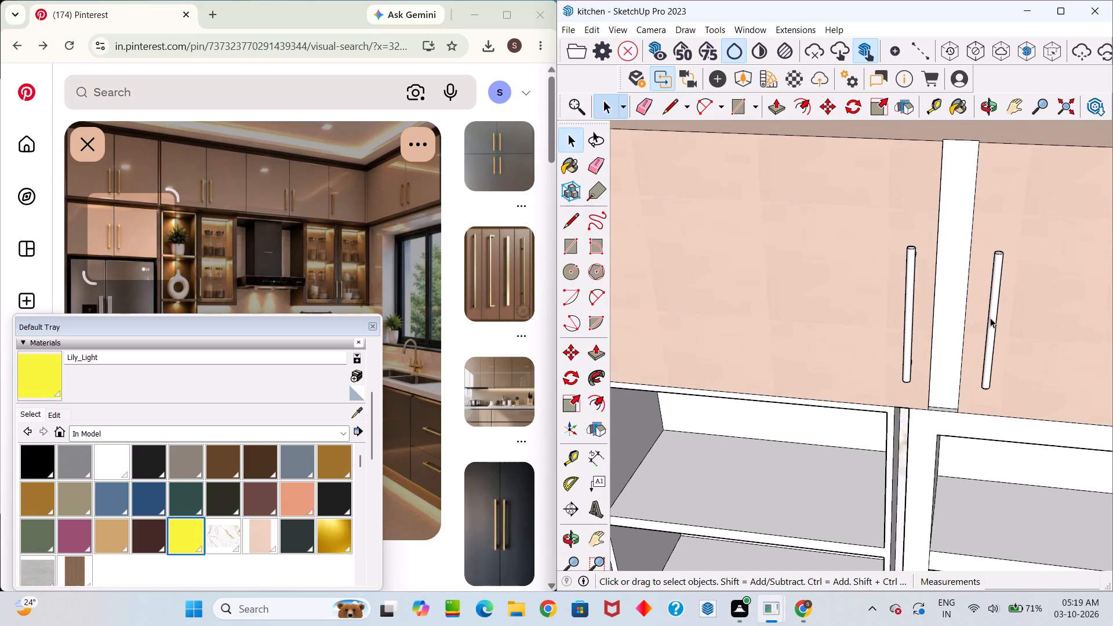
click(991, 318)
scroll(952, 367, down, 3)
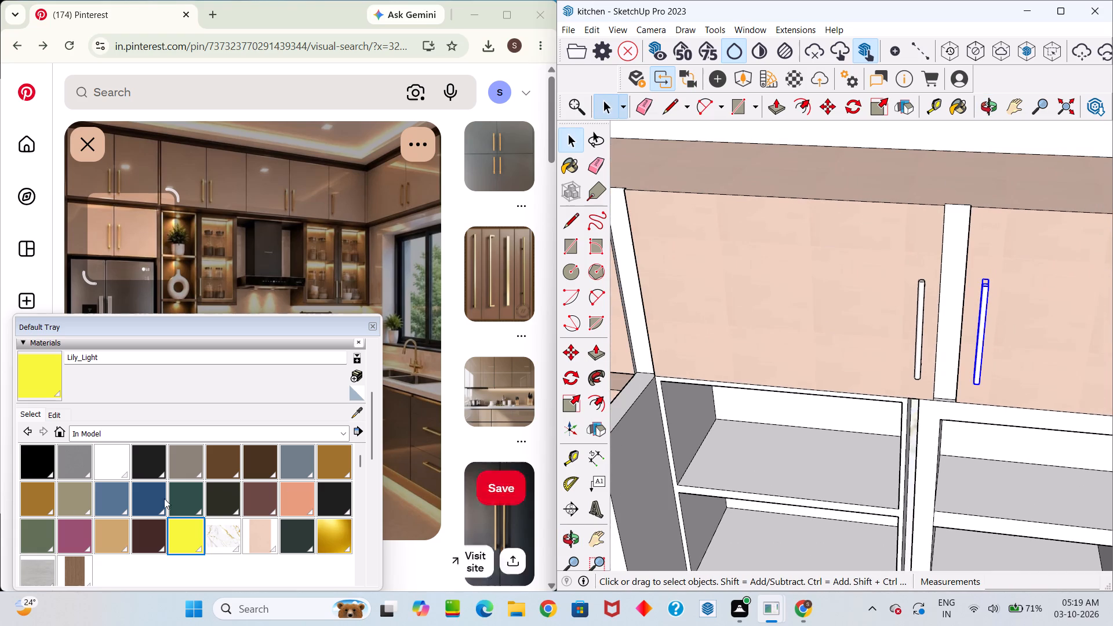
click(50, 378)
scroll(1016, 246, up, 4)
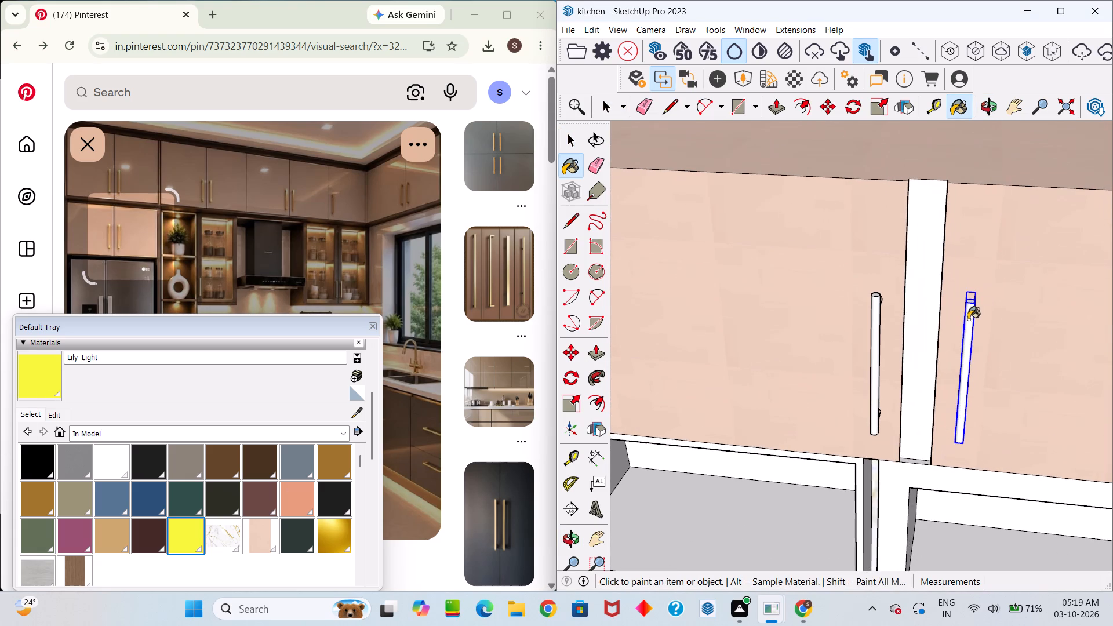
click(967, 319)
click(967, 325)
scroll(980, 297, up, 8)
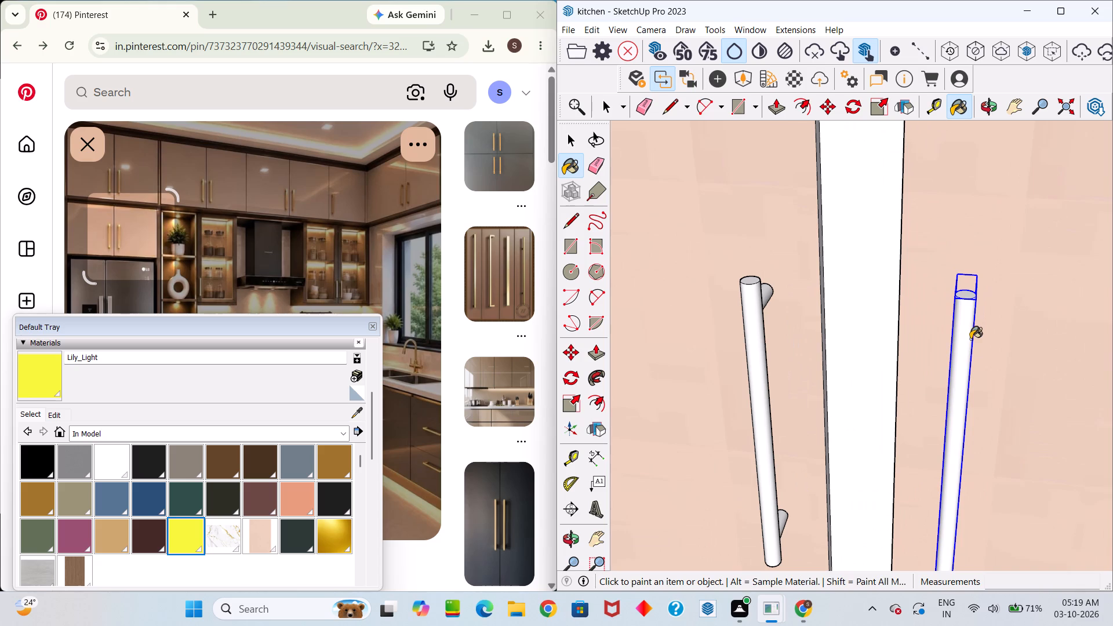
Open the bar handle component on the pink upper cabinets, paint its geometry with the gold Material3, and close the component.
key(space)
double_click(969, 343)
click(969, 343)
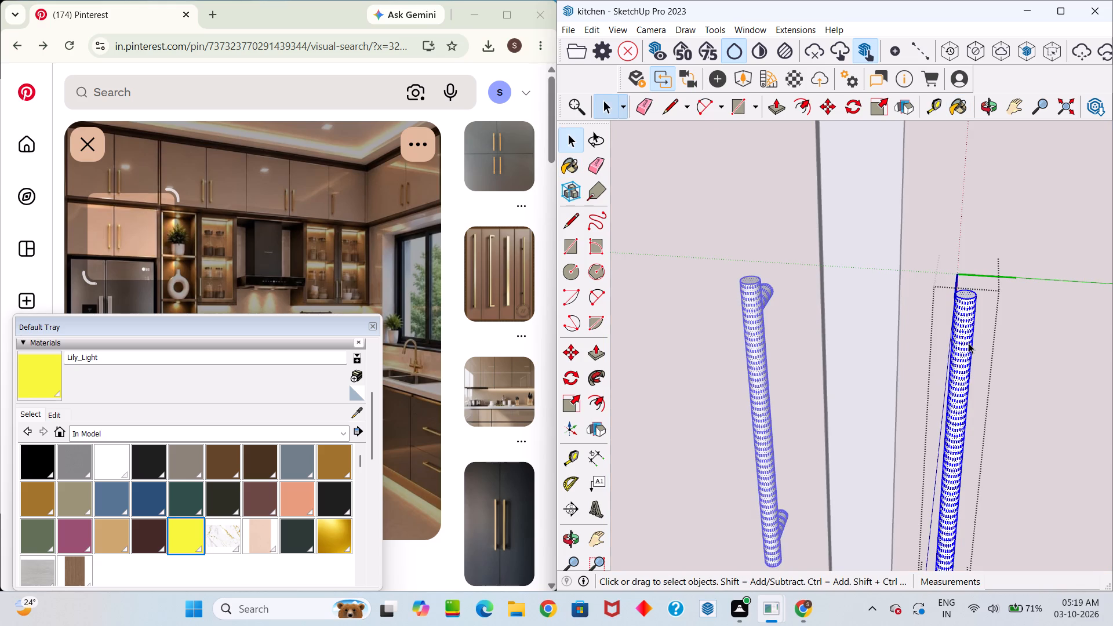
scroll(964, 343, down, 20)
scroll(964, 343, down, 5)
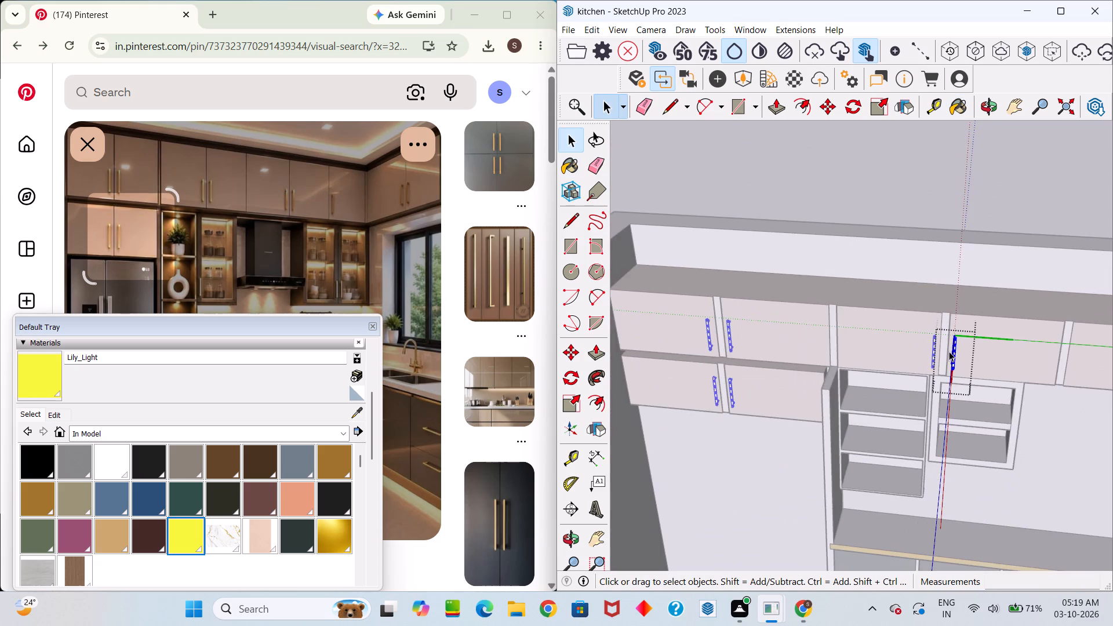
scroll(948, 352, down, 10)
scroll(932, 374, up, 8)
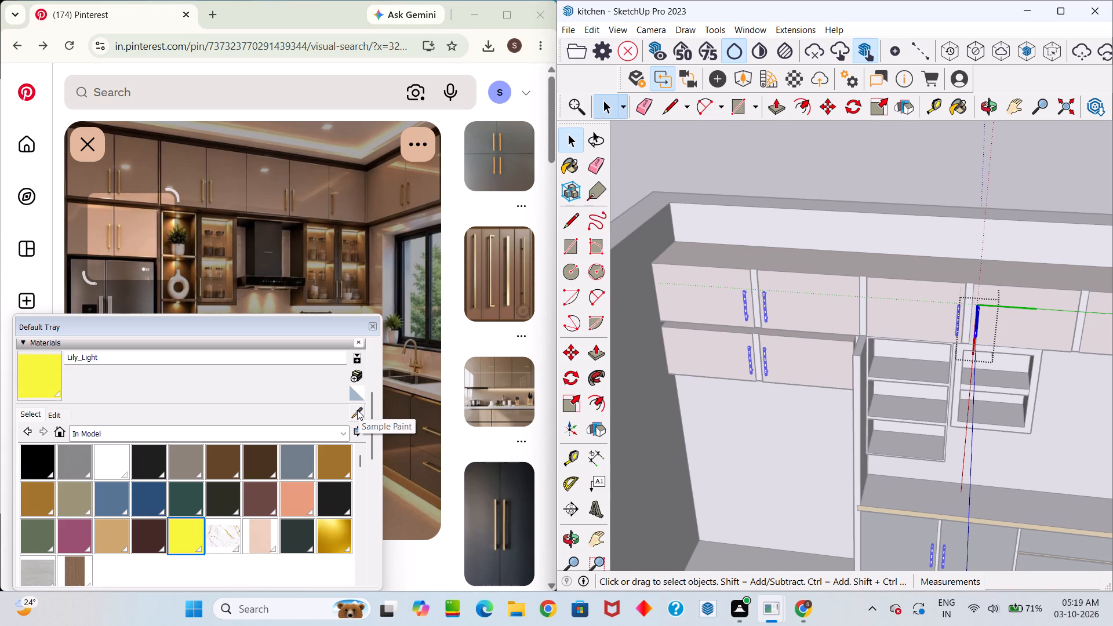
click(329, 530)
click(35, 387)
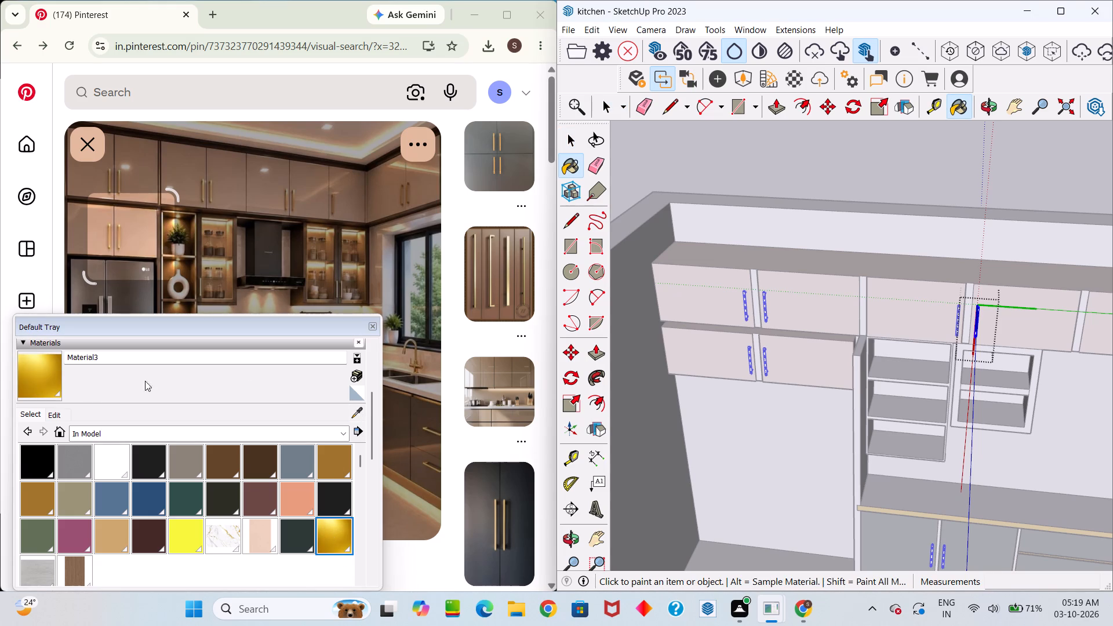
click(362, 411)
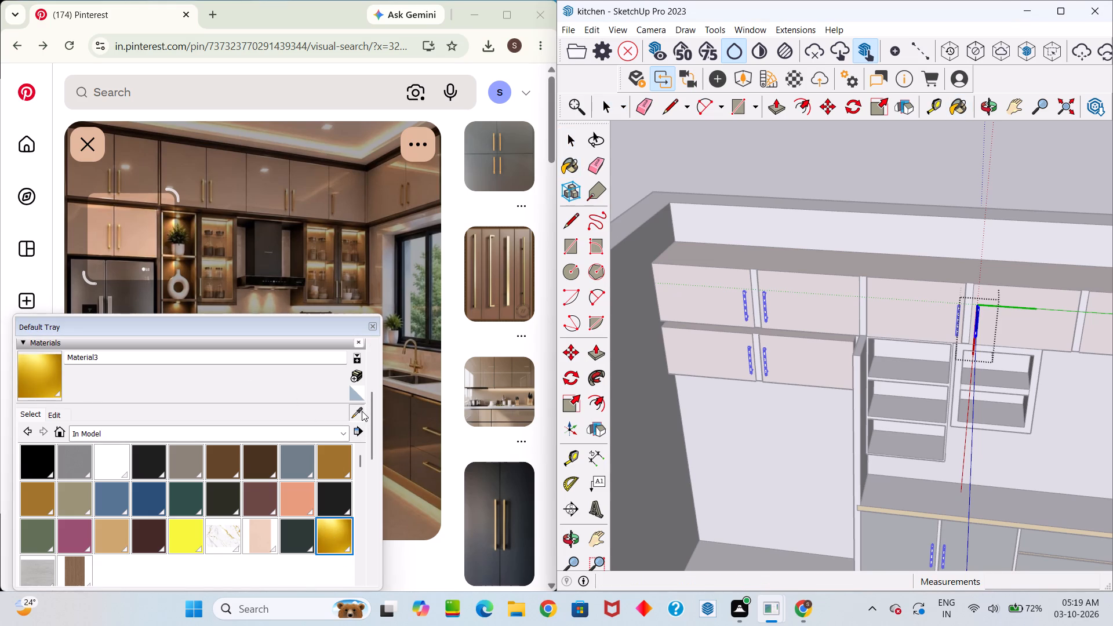
scroll(1106, 290, up, 3)
scroll(940, 314, up, 5)
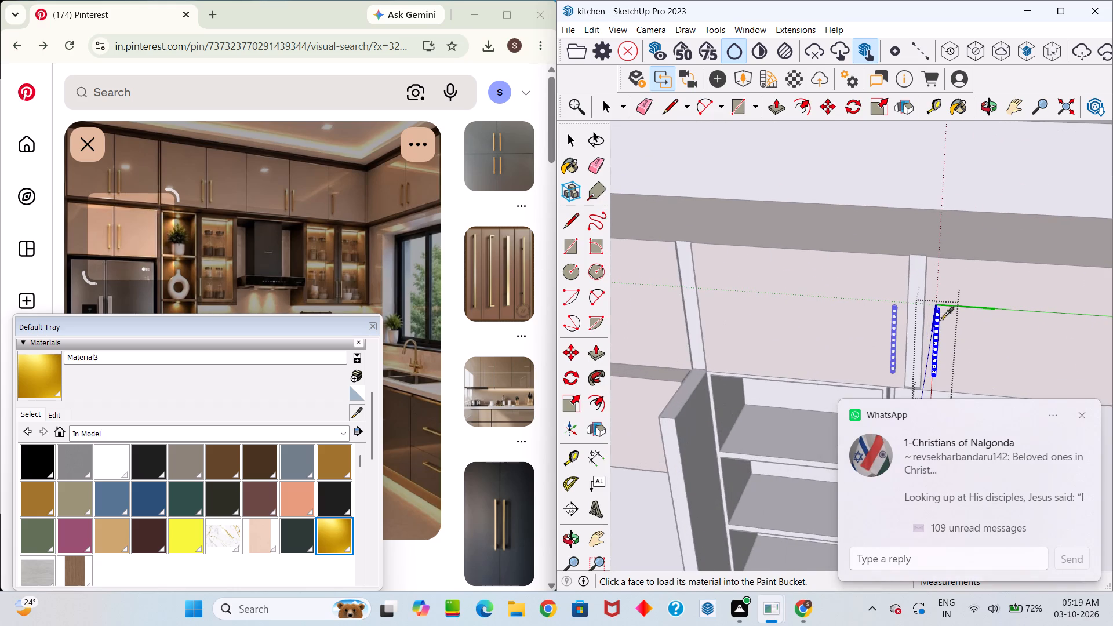
key(space)
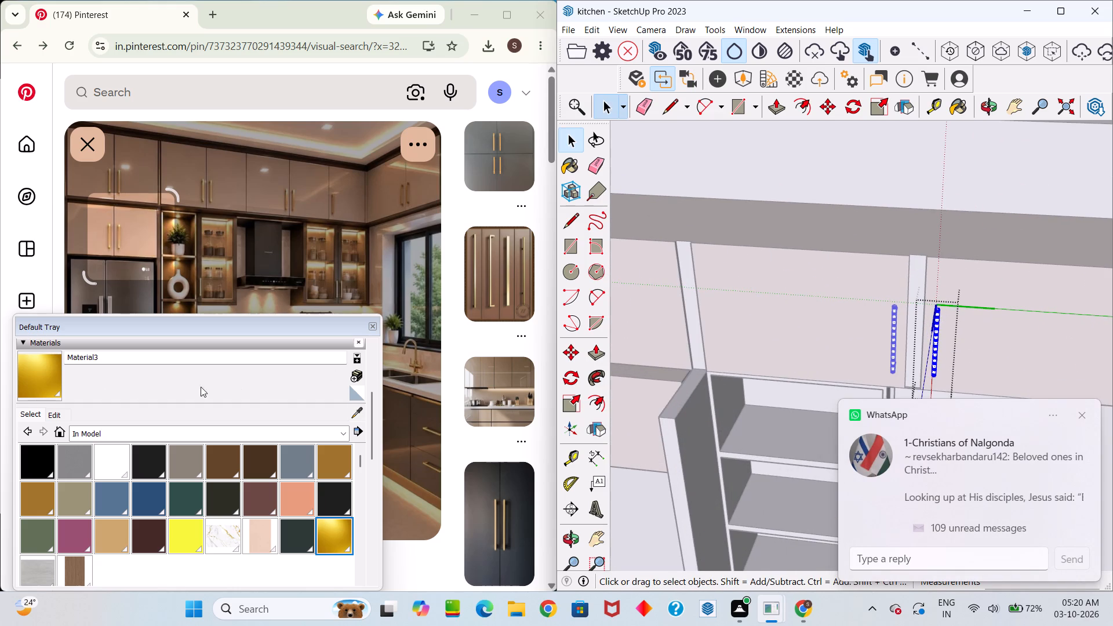
click(52, 384)
scroll(904, 307, up, 5)
scroll(1006, 315, up, 4)
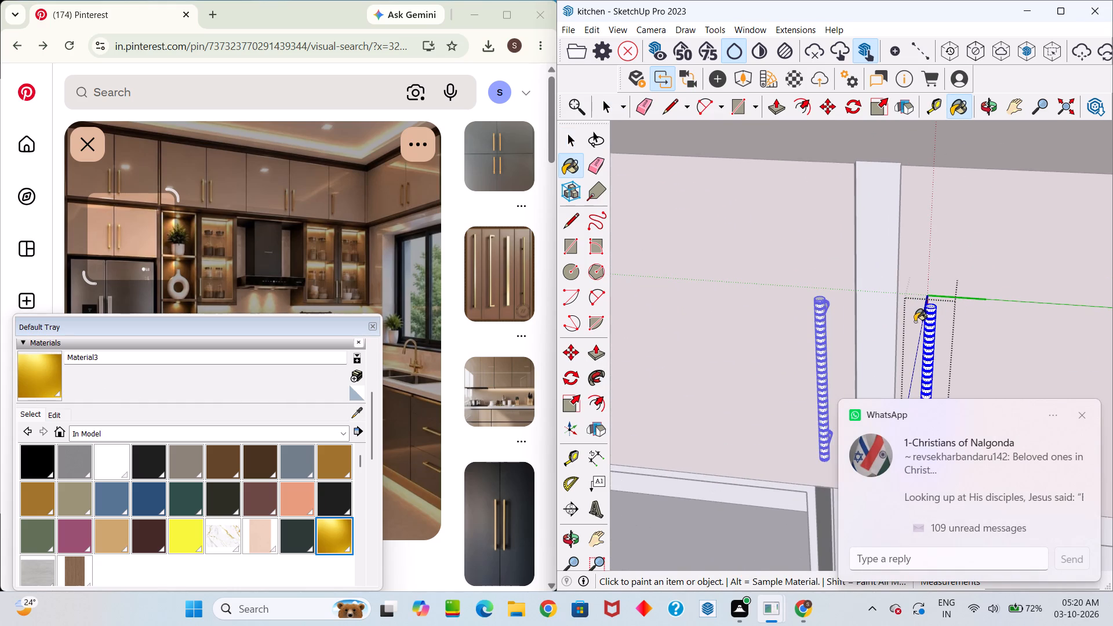
click(929, 315)
scroll(928, 316, down, 15)
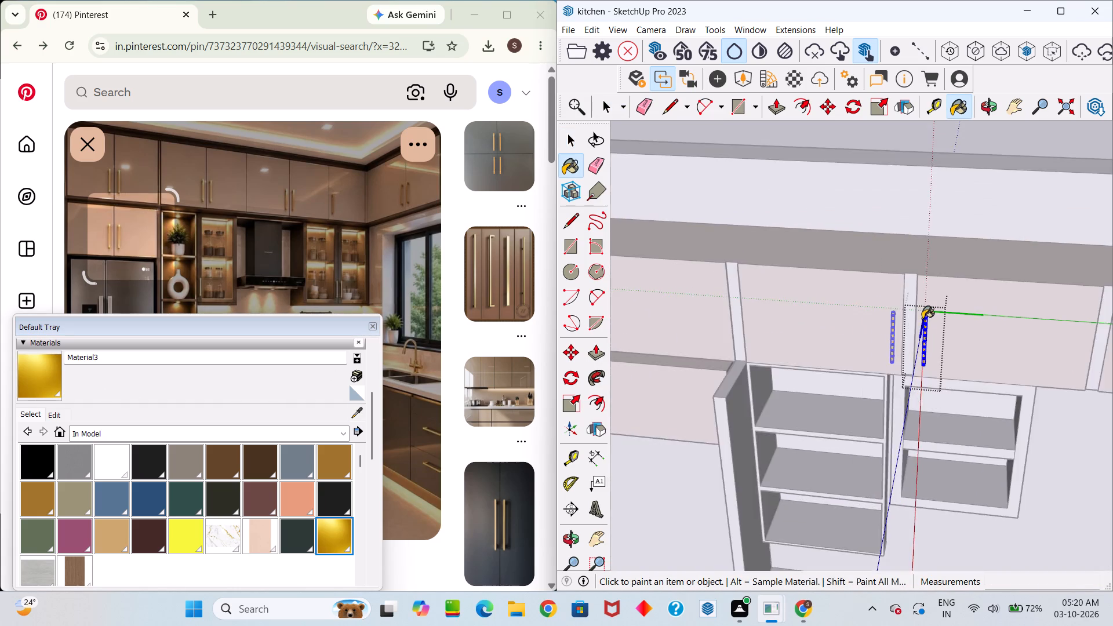
scroll(922, 319, down, 15)
key(space)
click(941, 257)
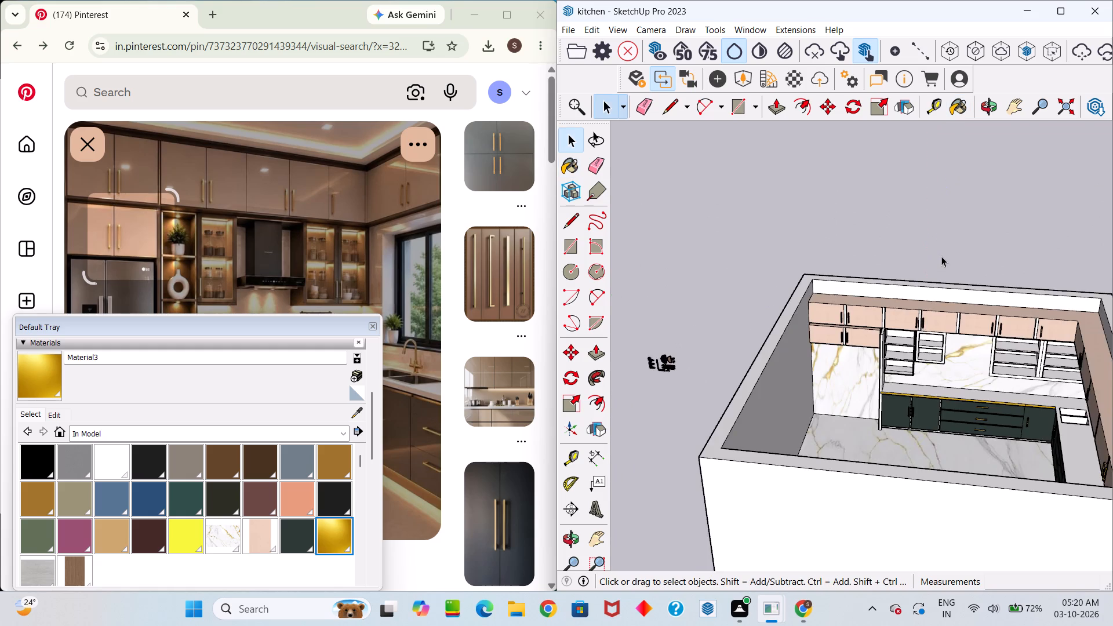
Examine the handles on the pink upper cabinets and black base cabinets from several views.
scroll(913, 294, up, 10)
scroll(821, 334, up, 1)
middle_drag(822, 334, 1003, 299)
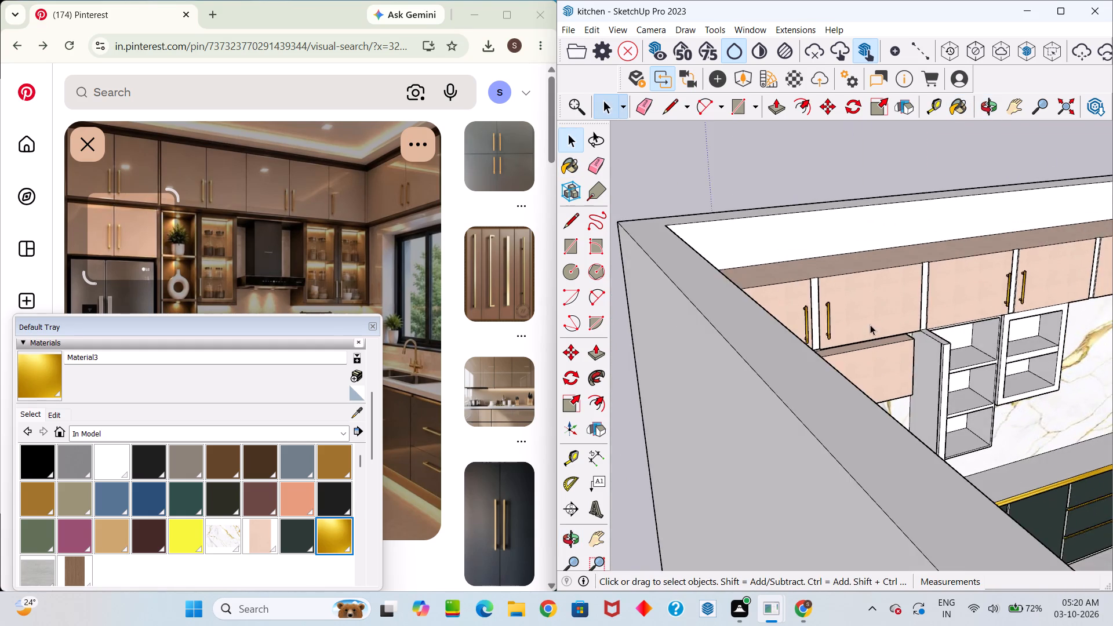
scroll(870, 325, up, 11)
middle_drag(861, 337, 713, 351)
scroll(724, 355, down, 9)
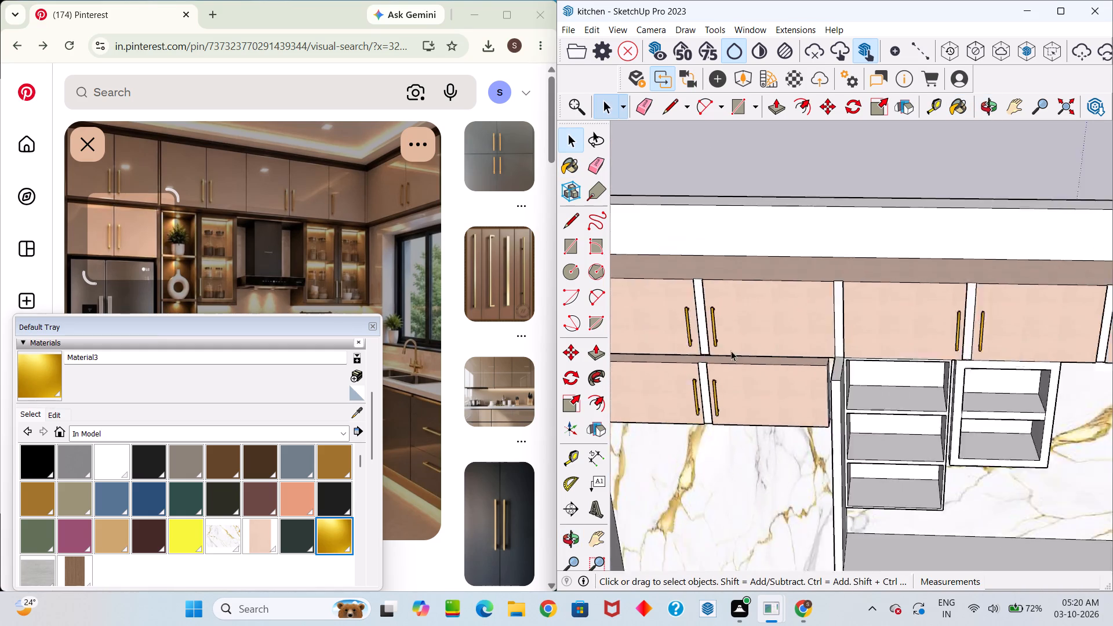
scroll(731, 351, down, 9)
scroll(799, 345, down, 5)
scroll(892, 432, up, 7)
middle_drag(908, 446, 910, 447)
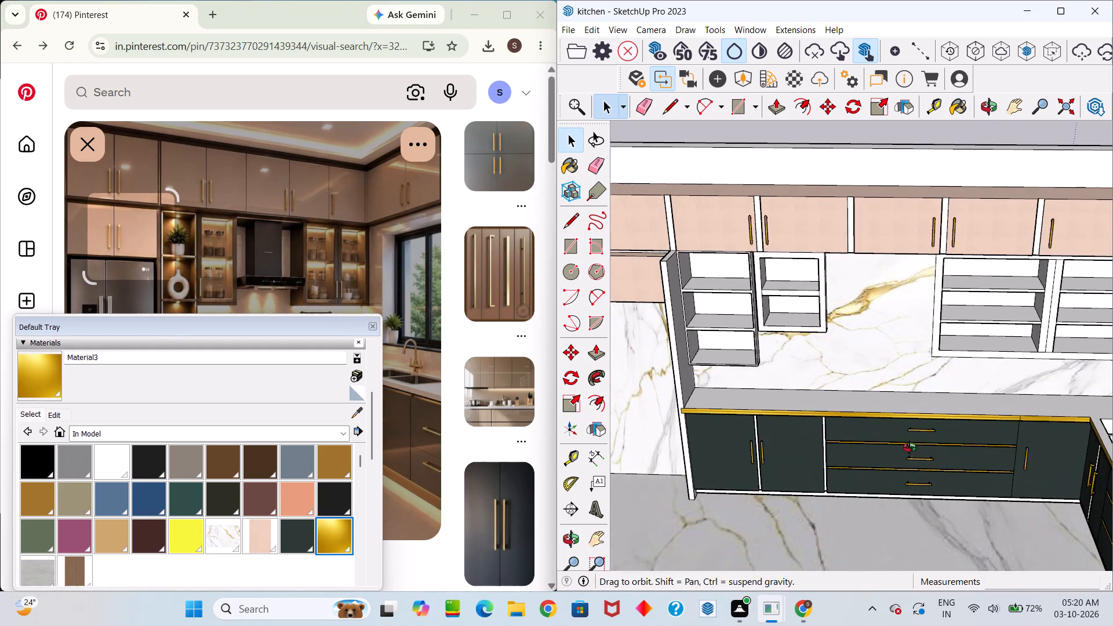
middle_drag(910, 447, 922, 453)
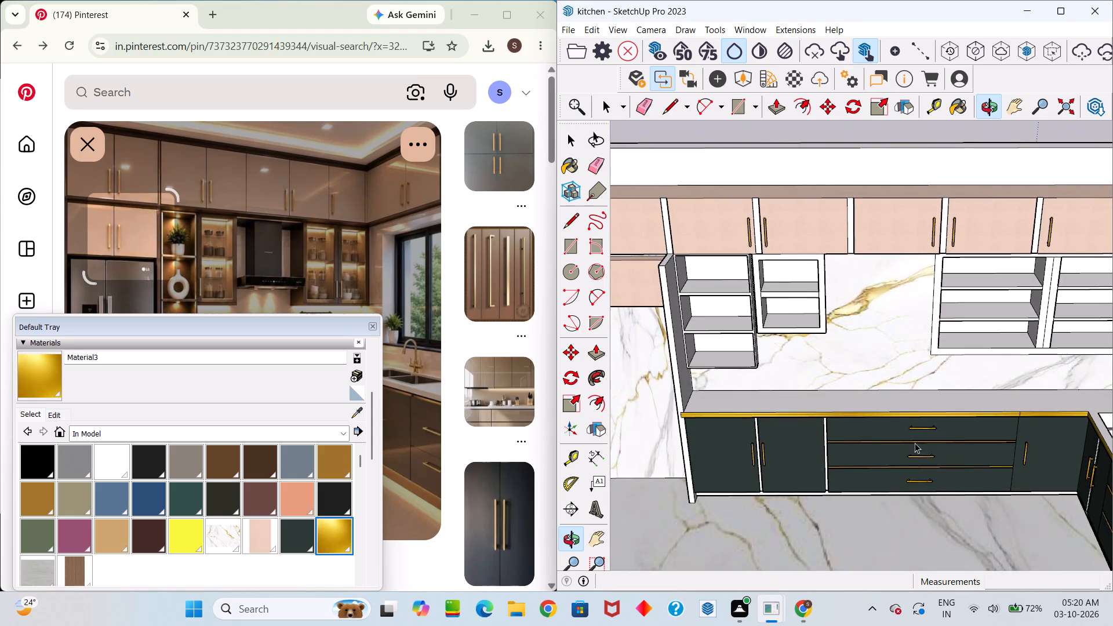
Move the Default Tray down to uncover most of the reference kitchen image while keeping the current material preview accessible.
drag(334, 329, 288, 516)
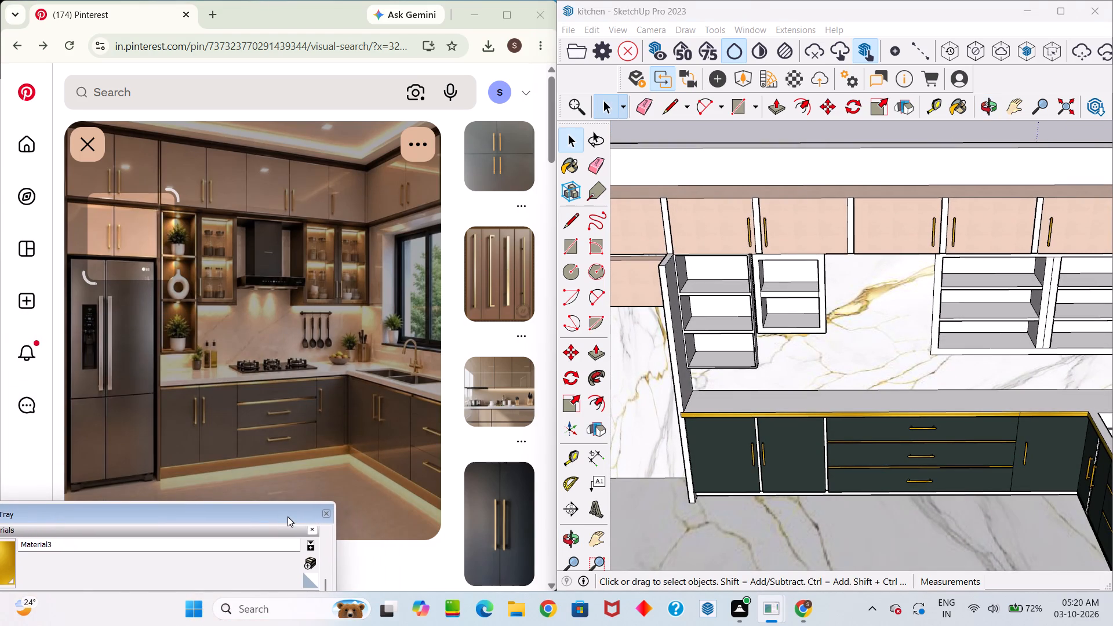
drag(288, 516, 330, 501)
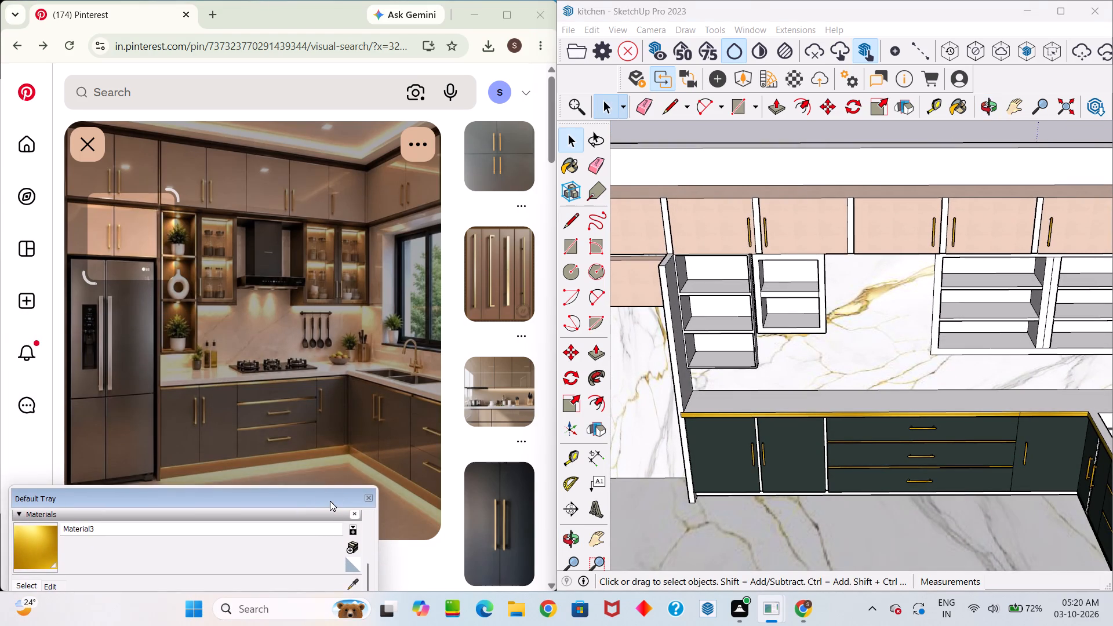
drag(330, 501, 325, 485)
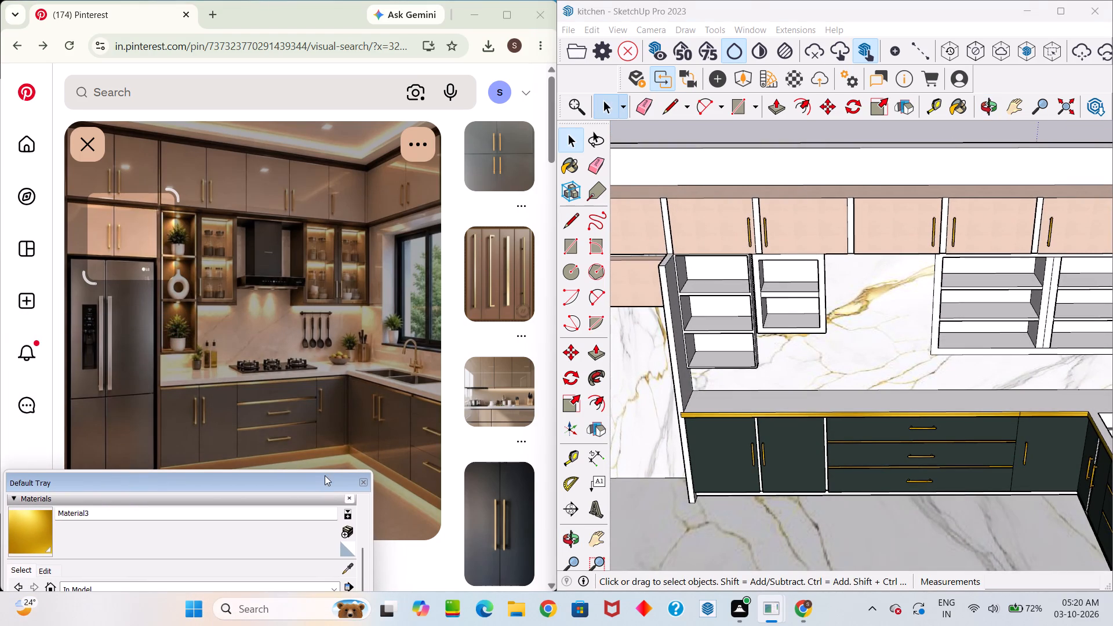
Paint the white plinth face below the back-wall black base cabinets, above the yellow light strip, with Material3.
scroll(463, 461, up, 4)
scroll(952, 390, up, 5)
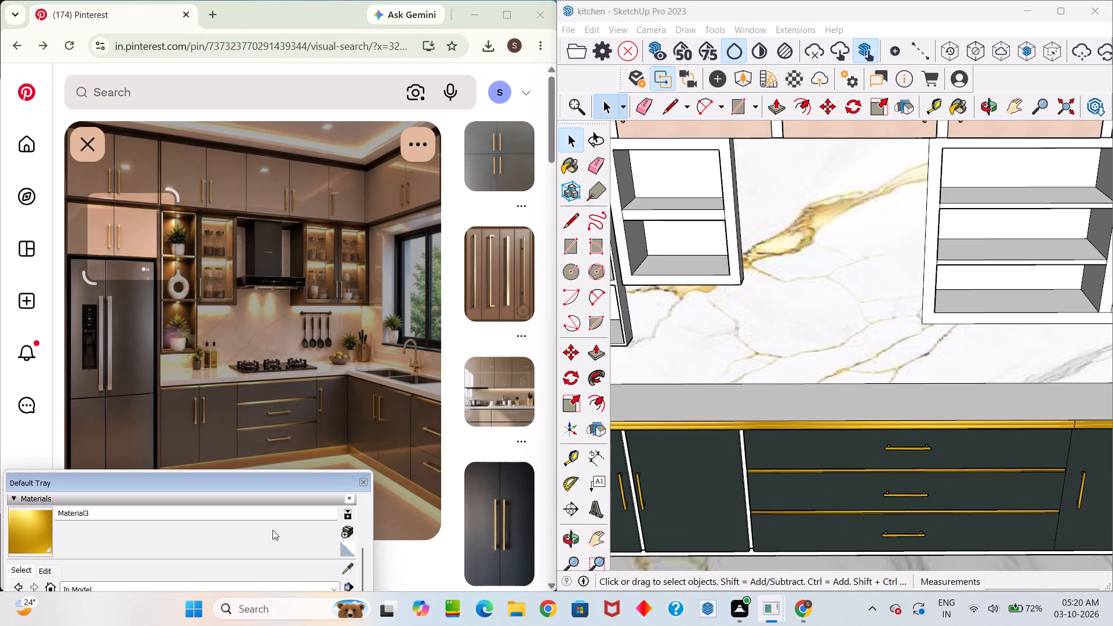
click(26, 523)
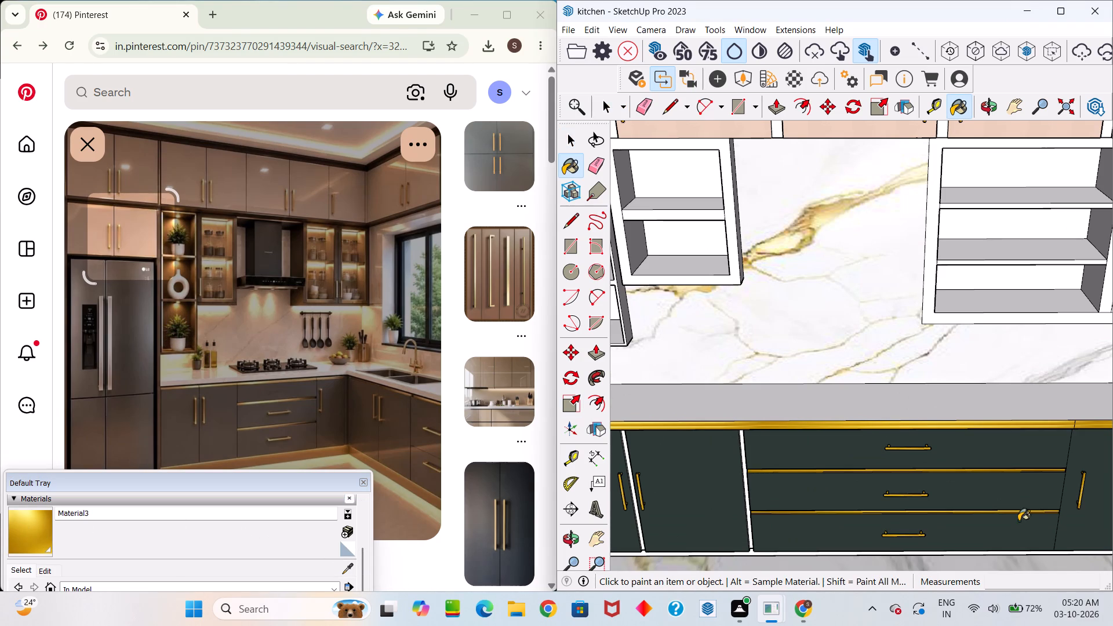
middle_drag(704, 447, 694, 407)
scroll(700, 414, down, 3)
middle_drag(706, 409, 735, 377)
drag(706, 409, 735, 377)
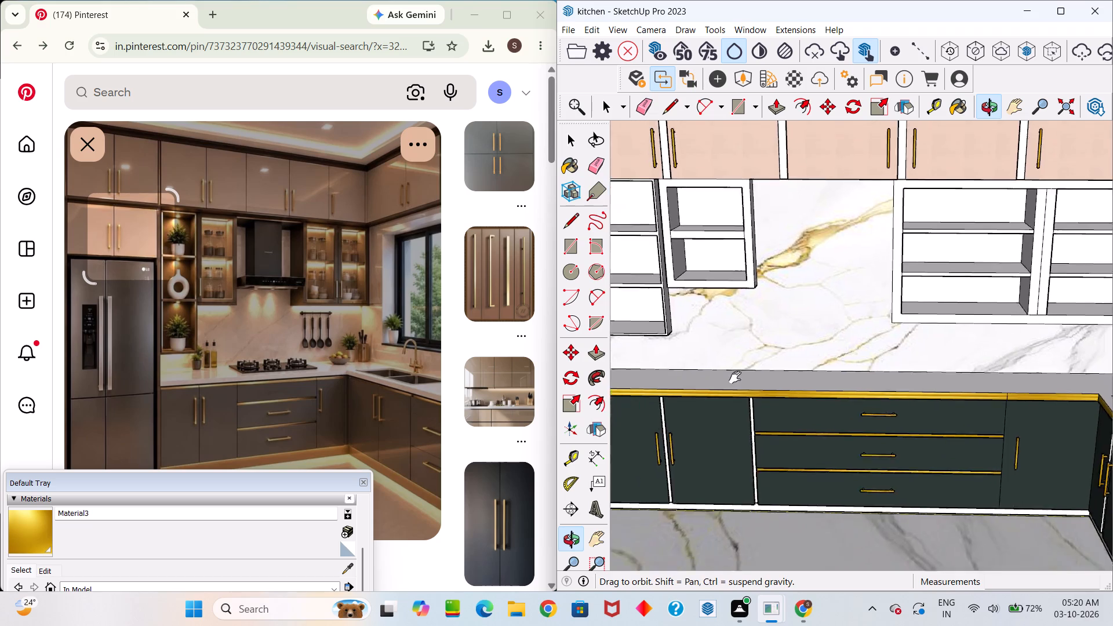
drag(735, 377, 872, 295)
middle_drag(735, 377, 872, 295)
scroll(750, 415, up, 10)
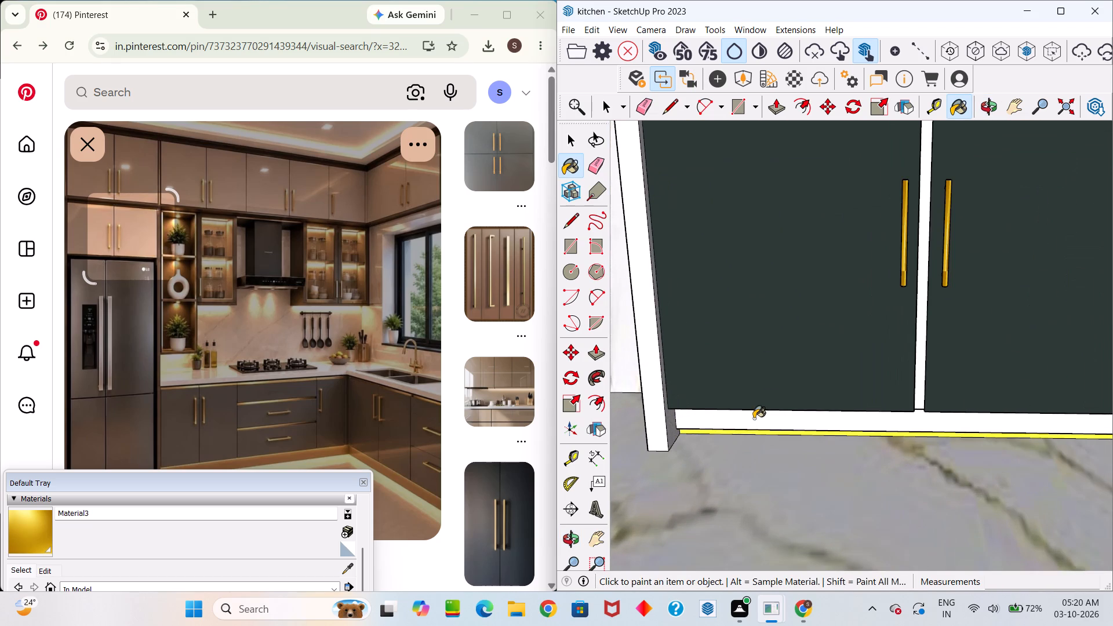
click(754, 418)
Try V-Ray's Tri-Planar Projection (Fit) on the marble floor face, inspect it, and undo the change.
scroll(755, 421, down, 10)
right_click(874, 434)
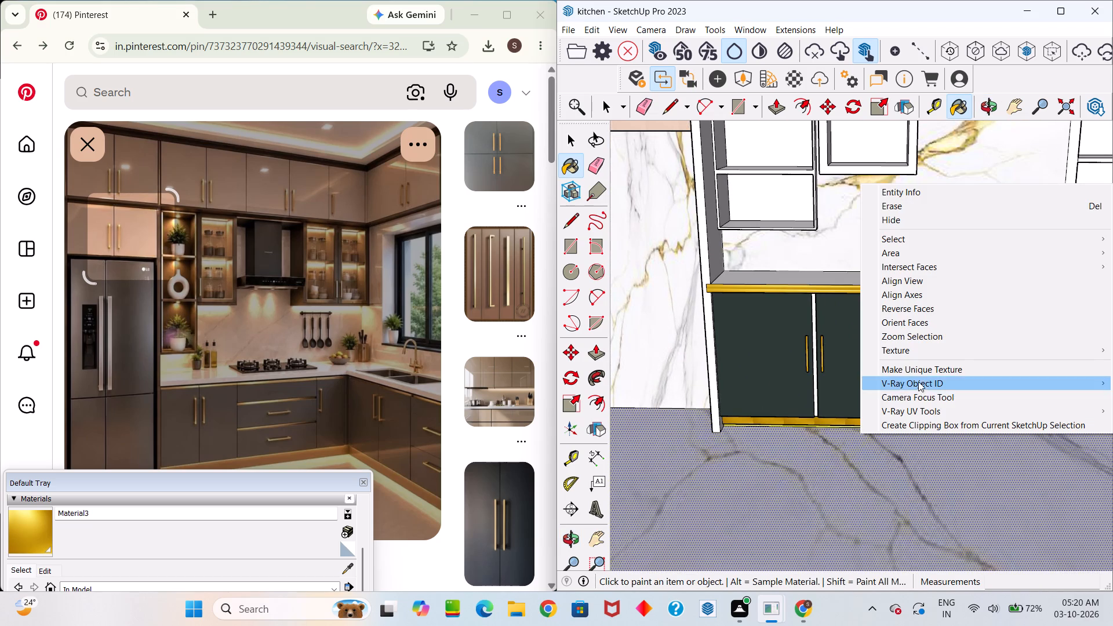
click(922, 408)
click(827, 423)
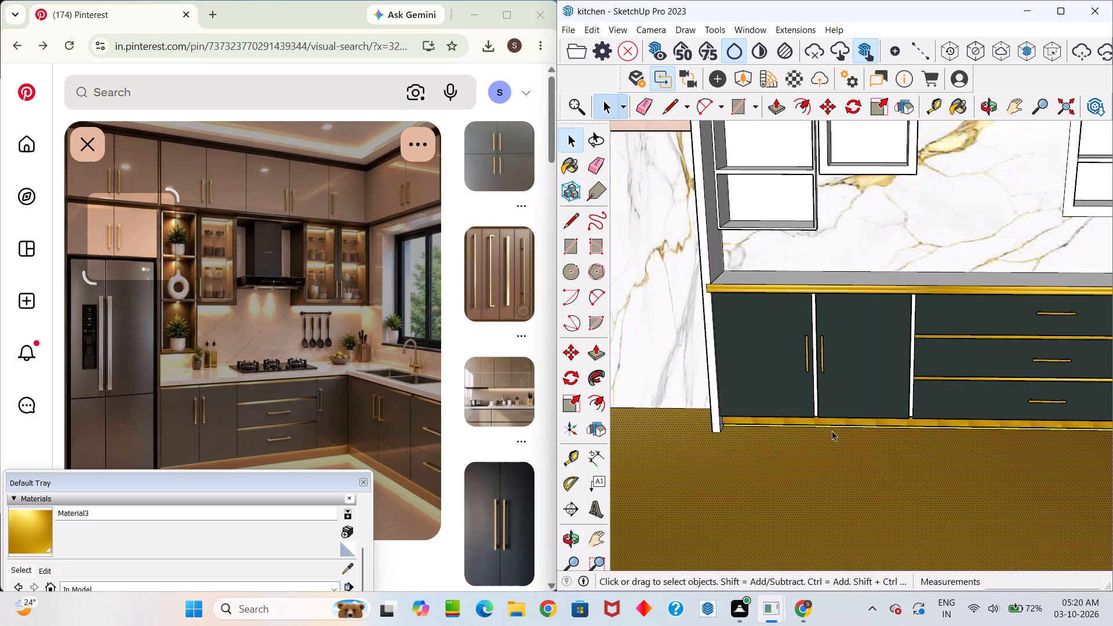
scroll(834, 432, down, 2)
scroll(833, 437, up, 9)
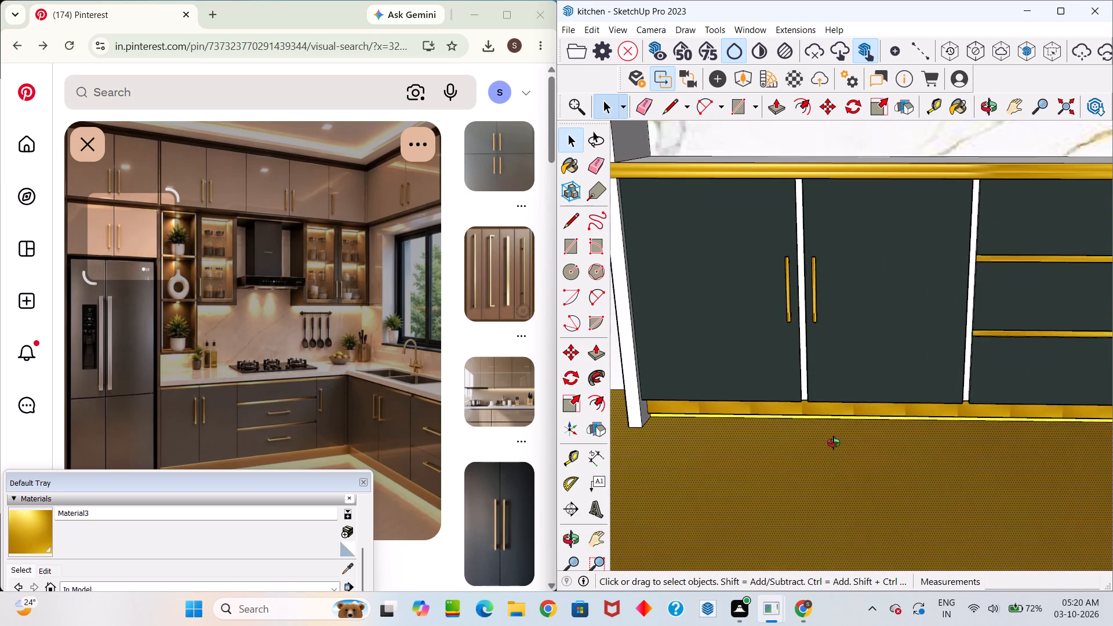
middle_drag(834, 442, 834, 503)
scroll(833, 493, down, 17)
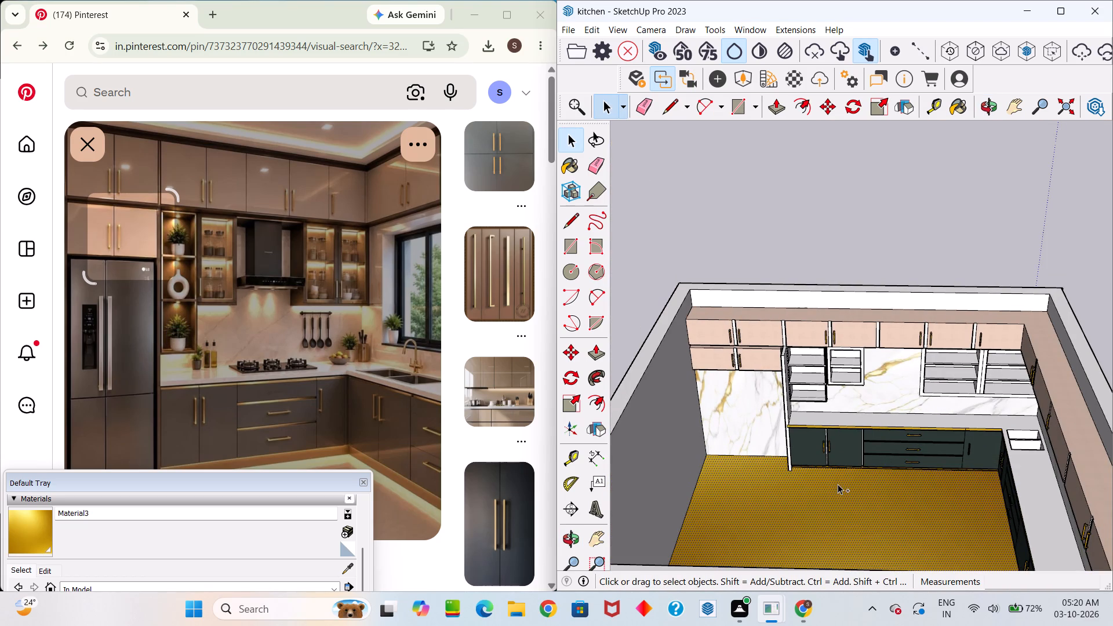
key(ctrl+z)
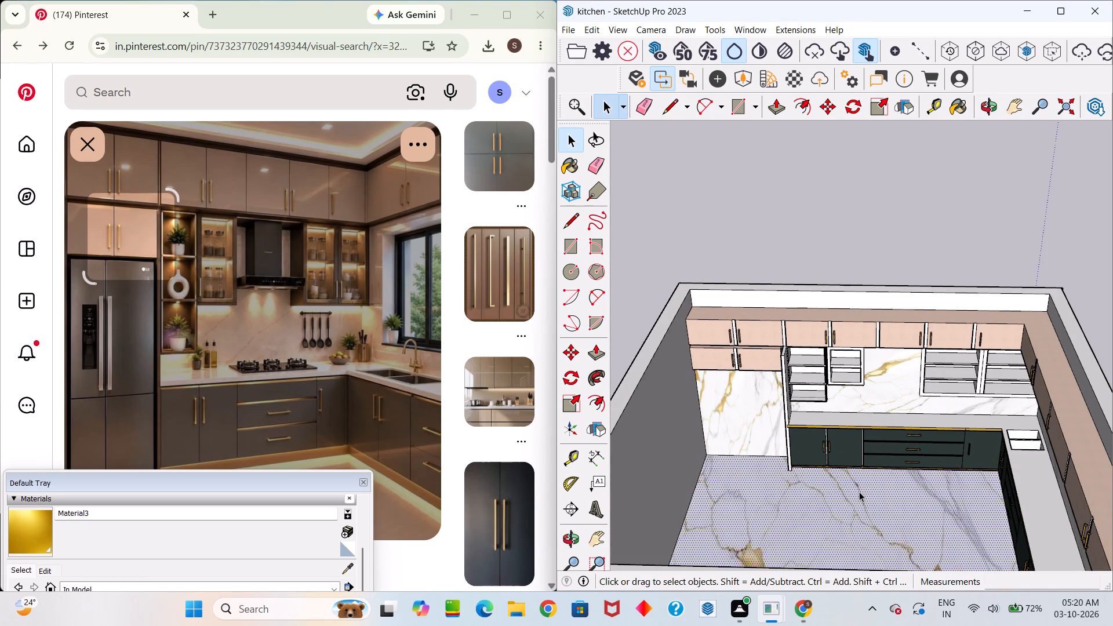
Apply V-Ray's Tri-Planar Projection (Fit) to the gold plinth face below the back-wall base cabinets.
scroll(947, 487, up, 18)
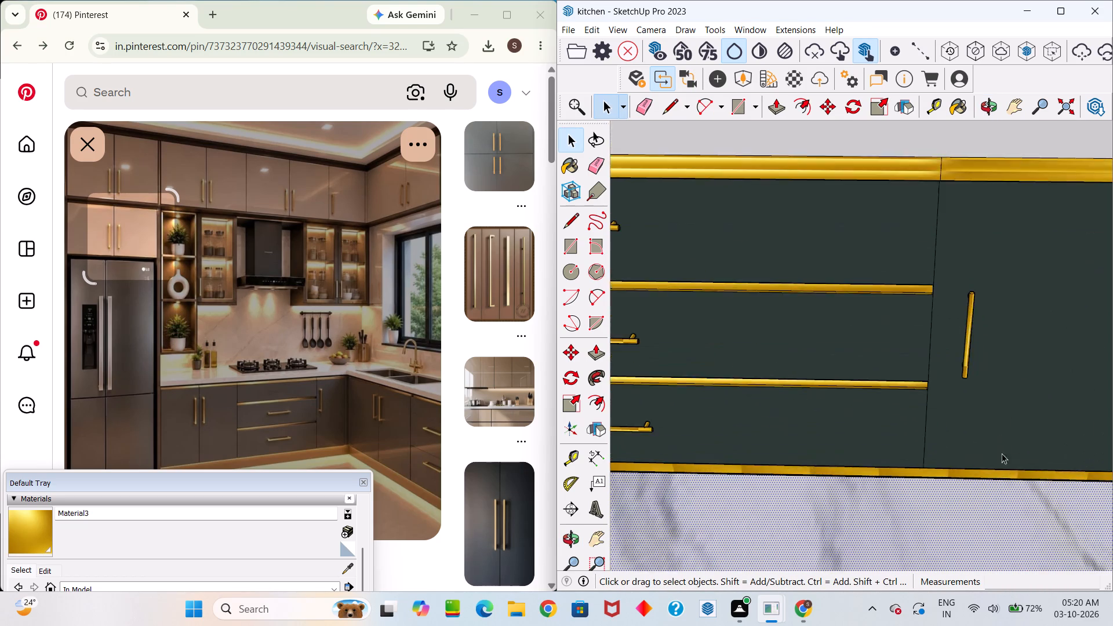
scroll(1002, 453, up, 18)
right_click(1017, 461)
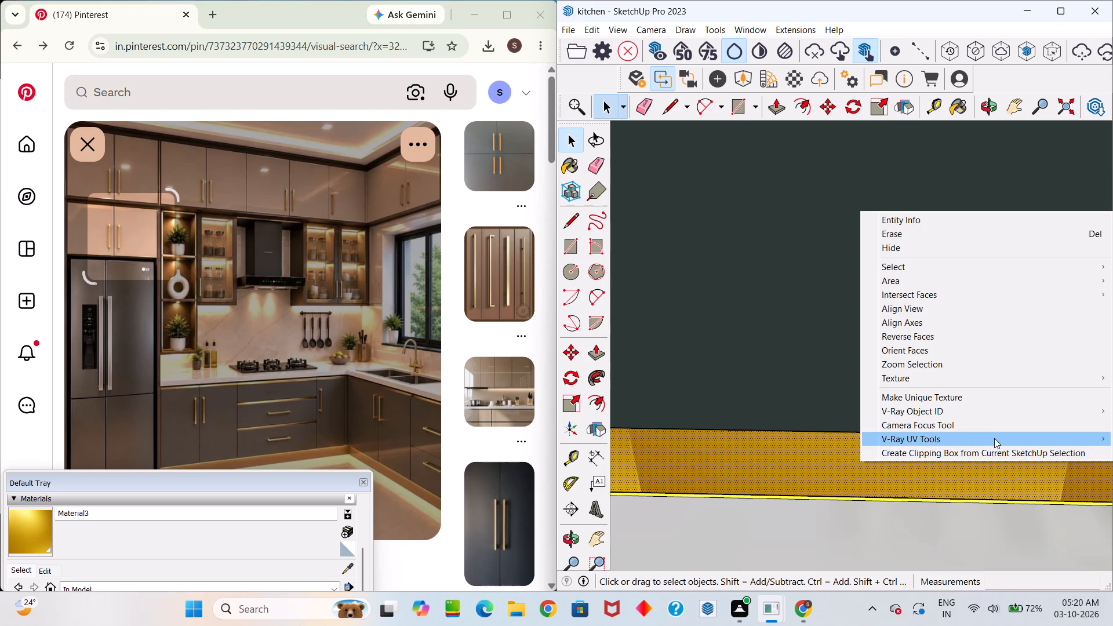
click(994, 438)
click(839, 456)
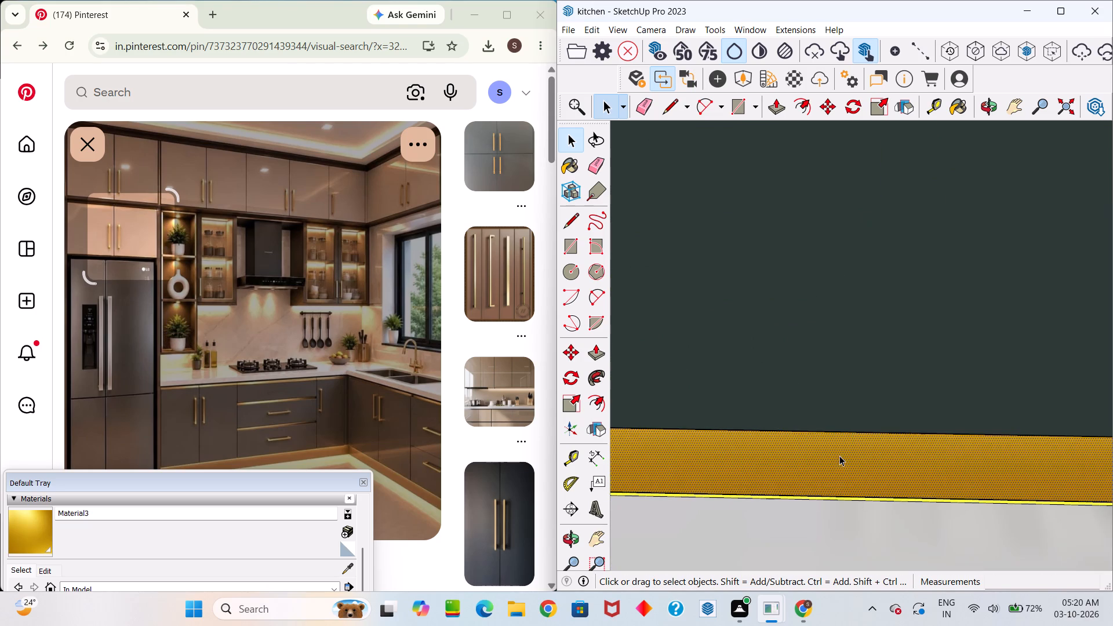
Sample the gold material from the back-wall plinth and paint the perpendicular plinth face at the inner corner with it.
scroll(858, 469, down, 20)
scroll(858, 469, down, 4)
middle_drag(945, 519, 1071, 482)
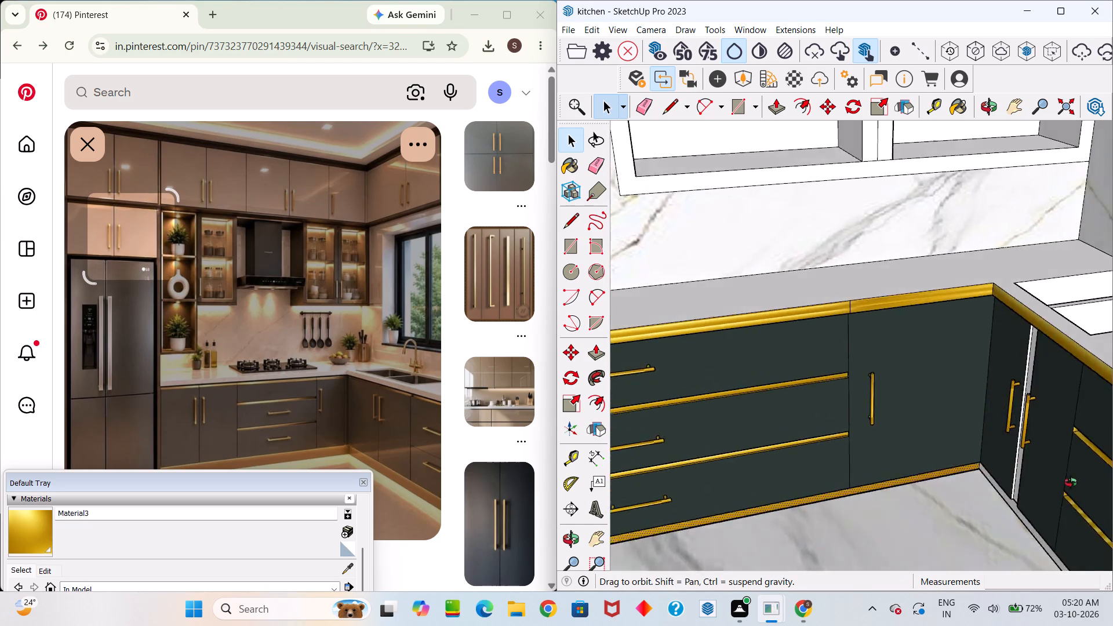
middle_drag(1071, 482, 1112, 391)
scroll(1024, 455, up, 5)
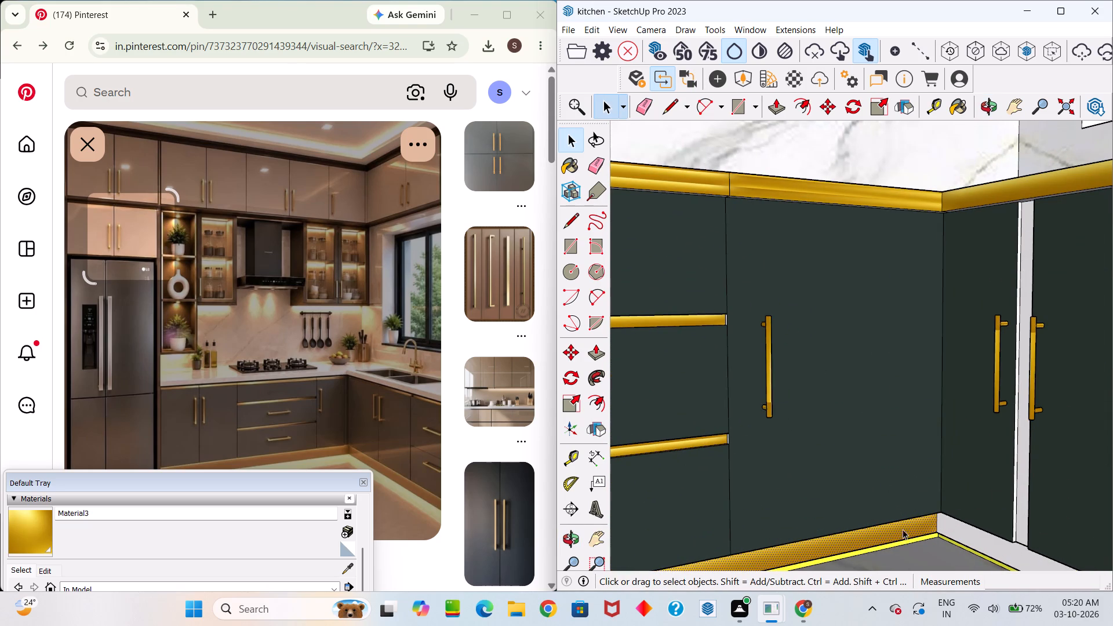
click(351, 562)
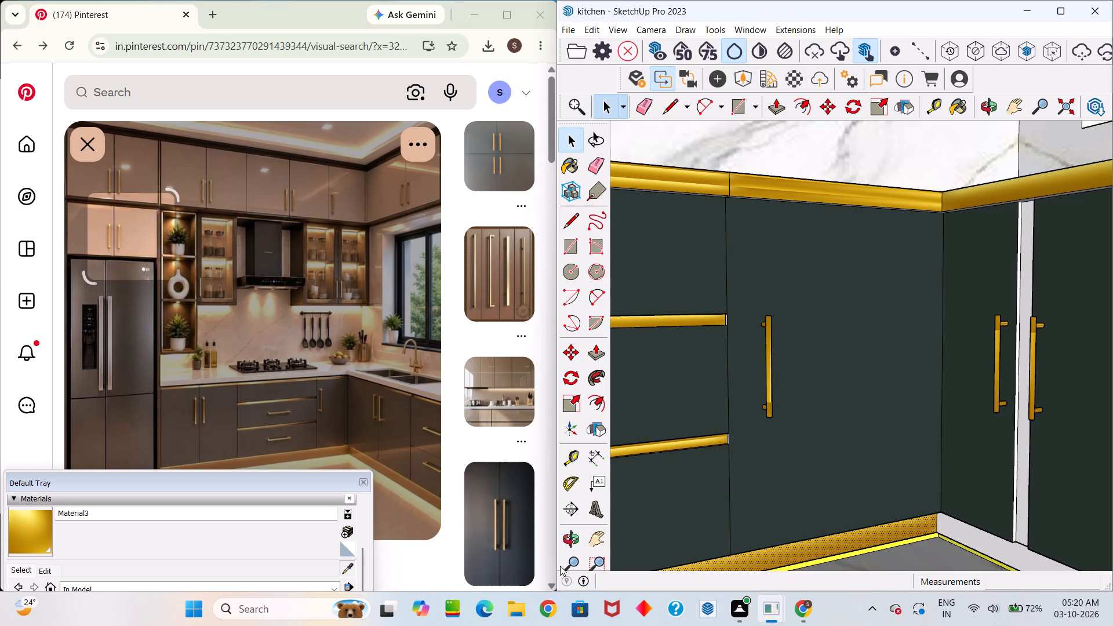
click(893, 533)
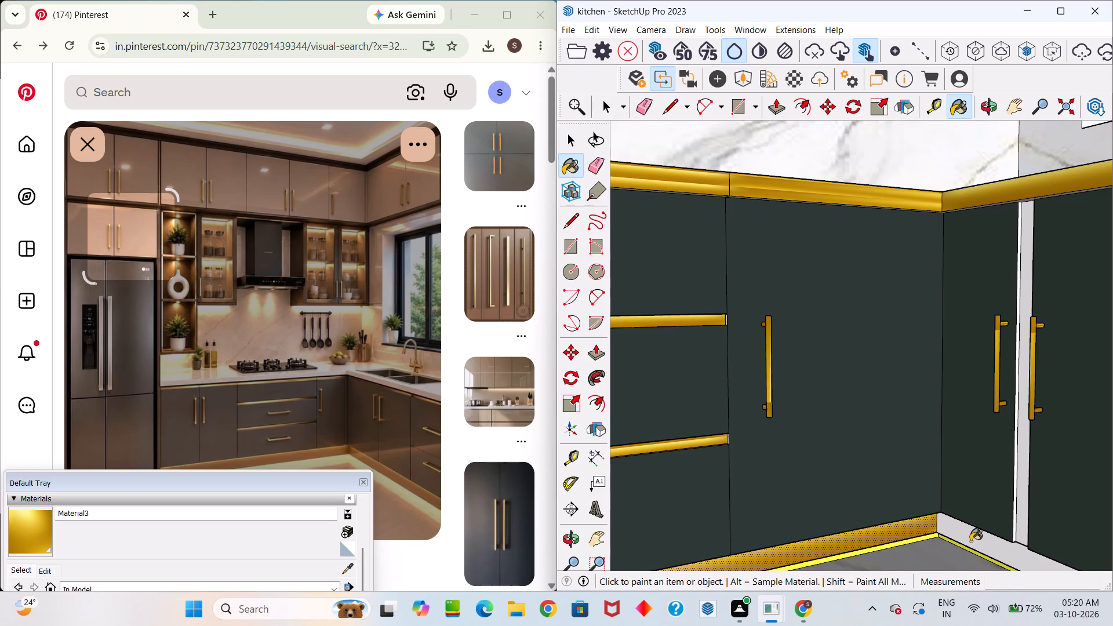
click(980, 539)
Apply V-Ray's Tri-Planar Projection (Fit) to the gold plinth face on the perpendicular run at the inner corner.
right_click(973, 544)
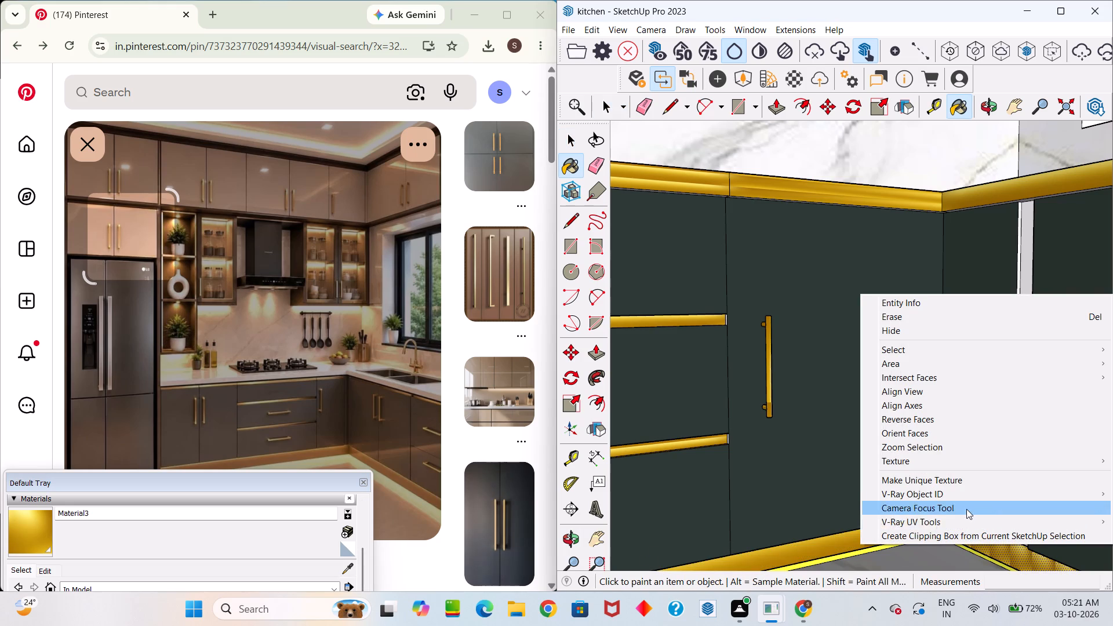
click(962, 523)
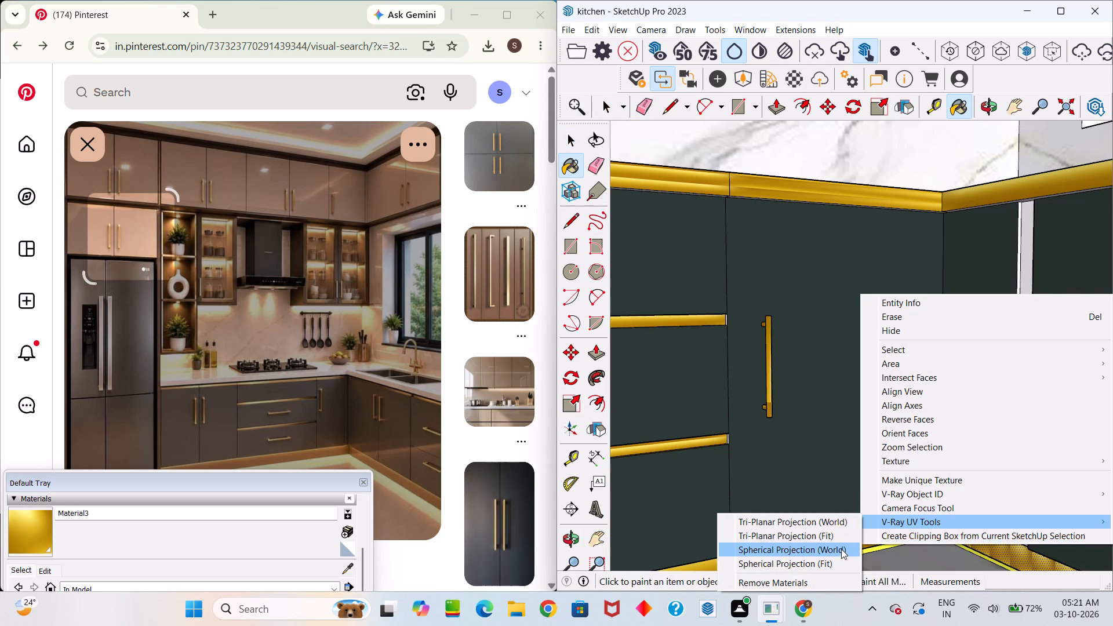
click(838, 537)
Sample Material2 from the top drawer front and paint the white divider strip between the pink wall cabinets above the open marble backsplash.
scroll(890, 518, down, 11)
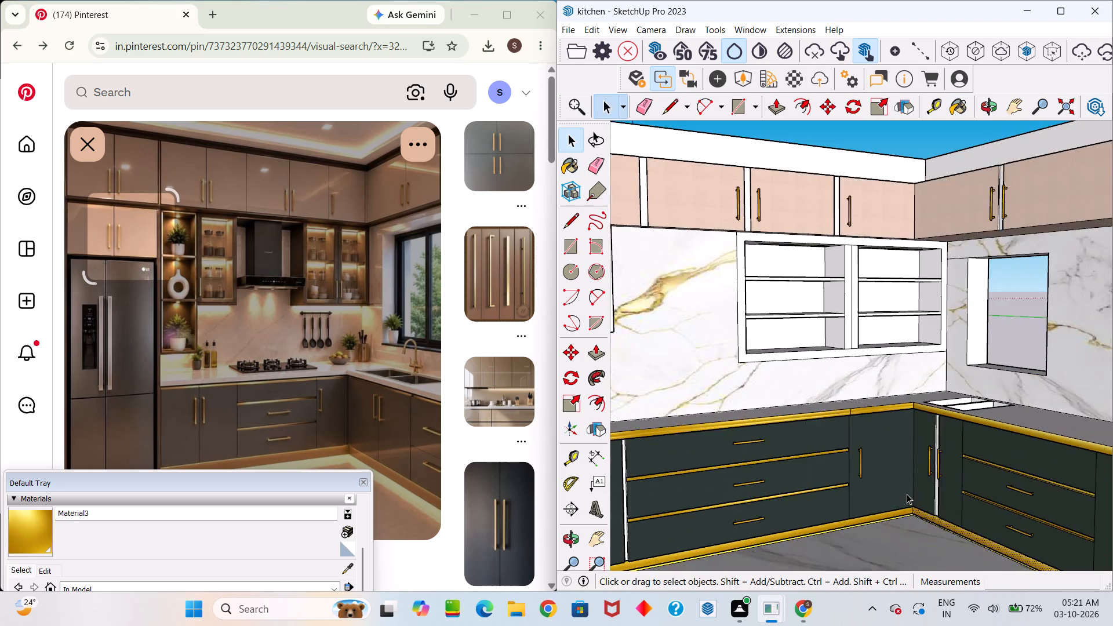
scroll(907, 494, down, 6)
scroll(968, 482, down, 20)
scroll(968, 482, down, 5)
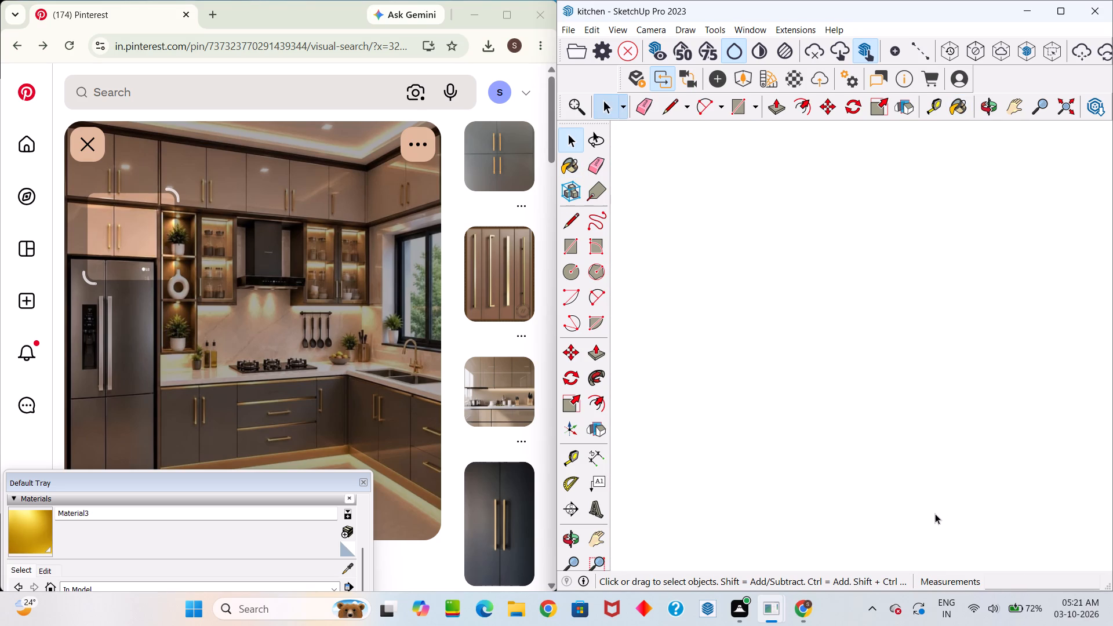
scroll(935, 514, down, 20)
scroll(935, 514, down, 14)
middle_drag(935, 459, 906, 575)
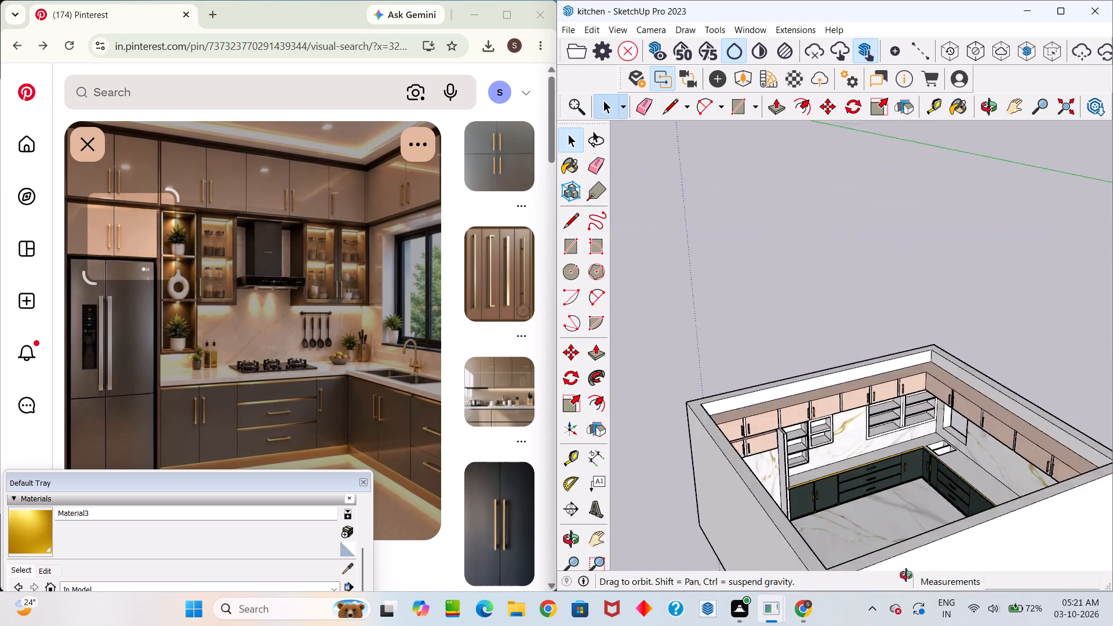
middle_drag(906, 575, 818, 572)
scroll(845, 429, up, 11)
middle_drag(867, 496, 859, 427)
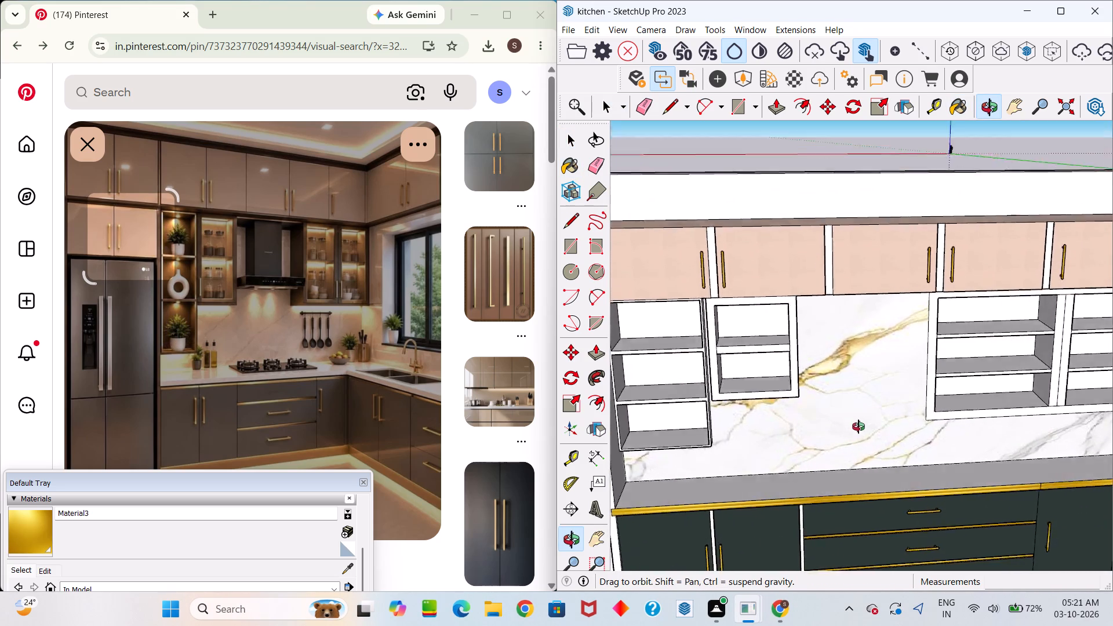
middle_drag(859, 427, 834, 387)
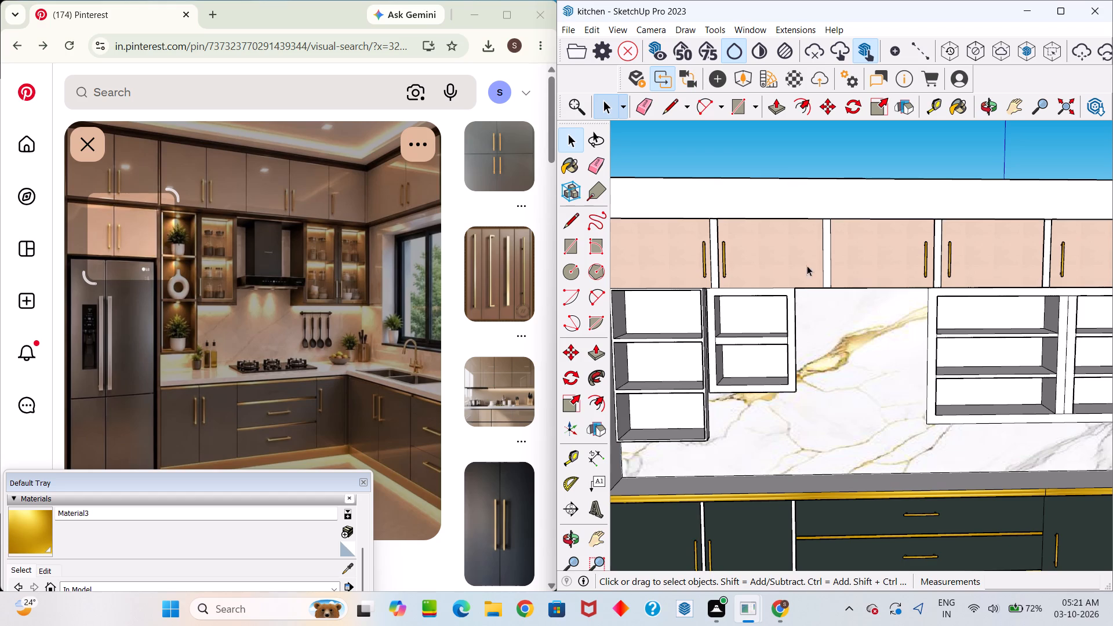
click(847, 516)
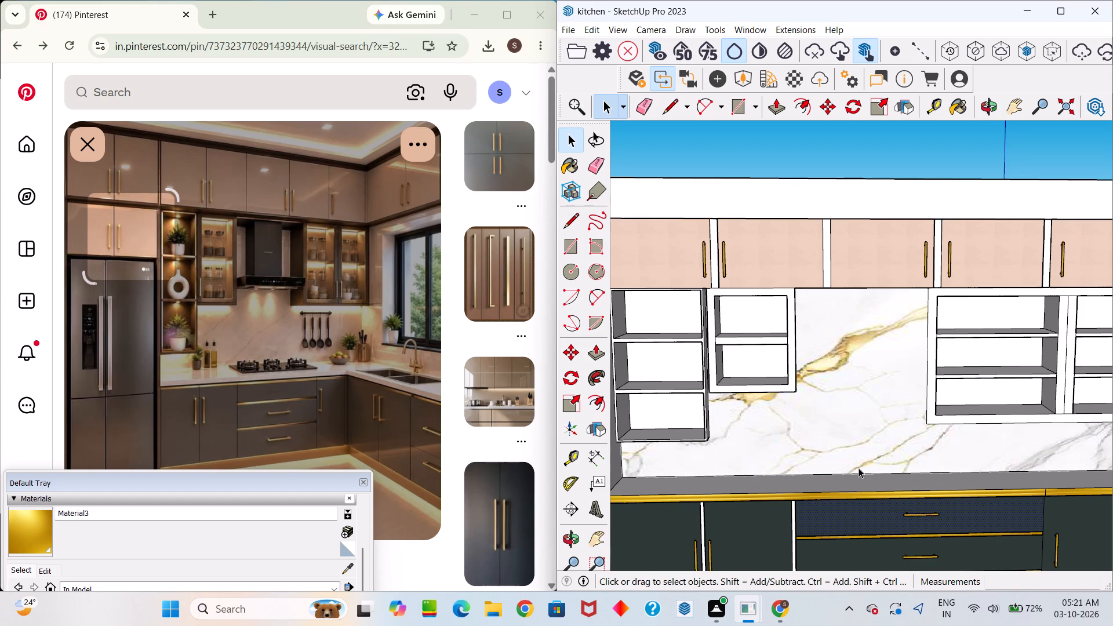
click(351, 562)
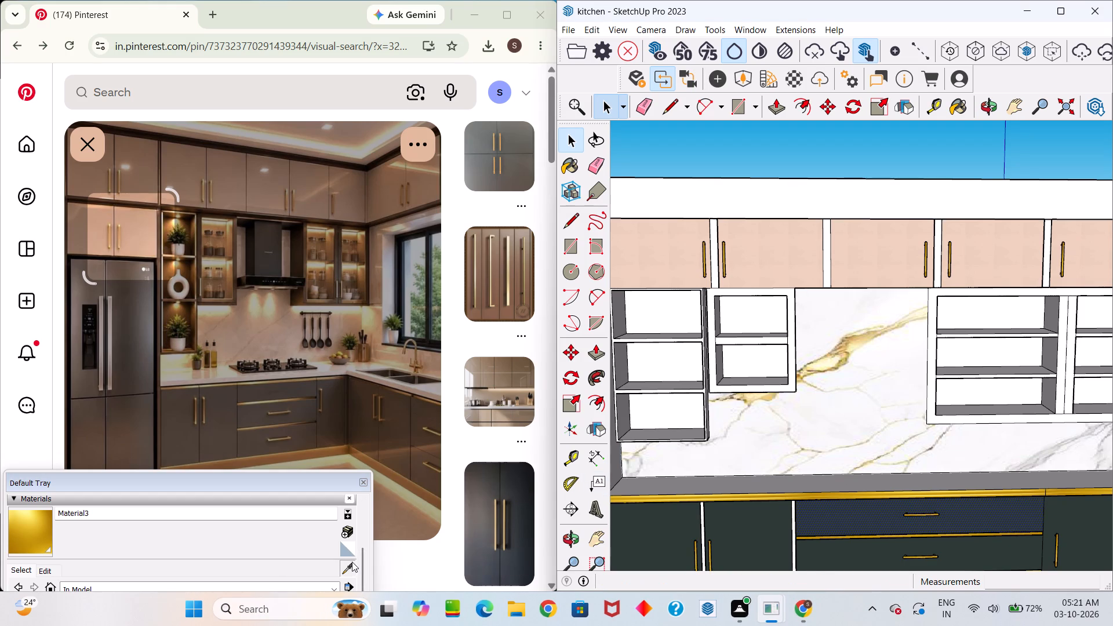
click(886, 518)
scroll(774, 331, up, 3)
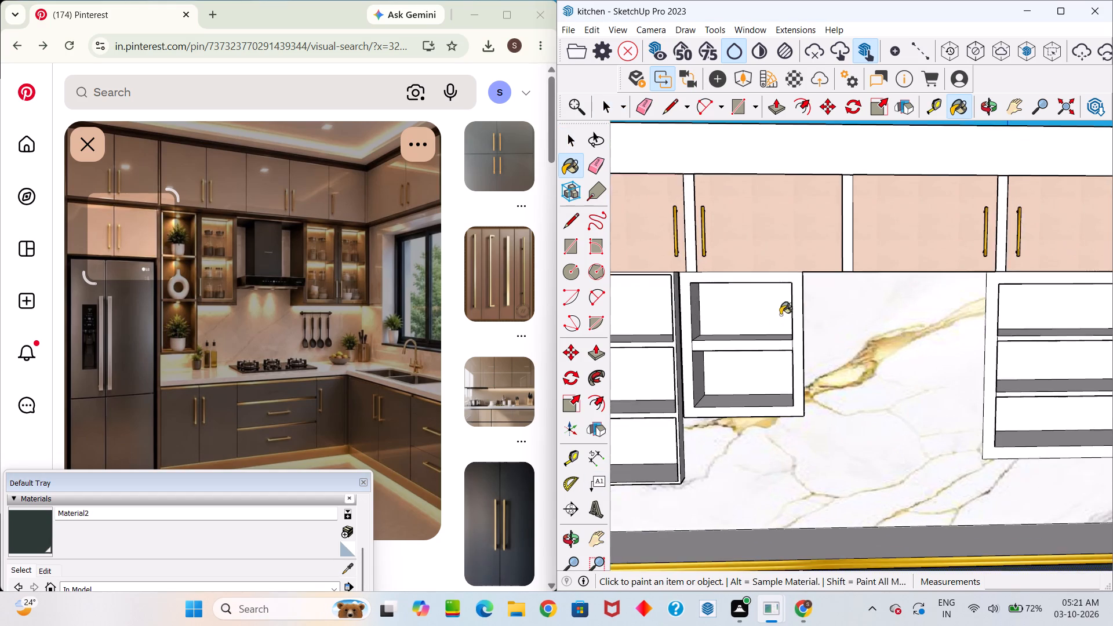
scroll(860, 257, up, 4)
click(845, 239)
Paint the other three white divider strips between the pink wall cabinets on the back wall with Material2.
scroll(839, 287, down, 10)
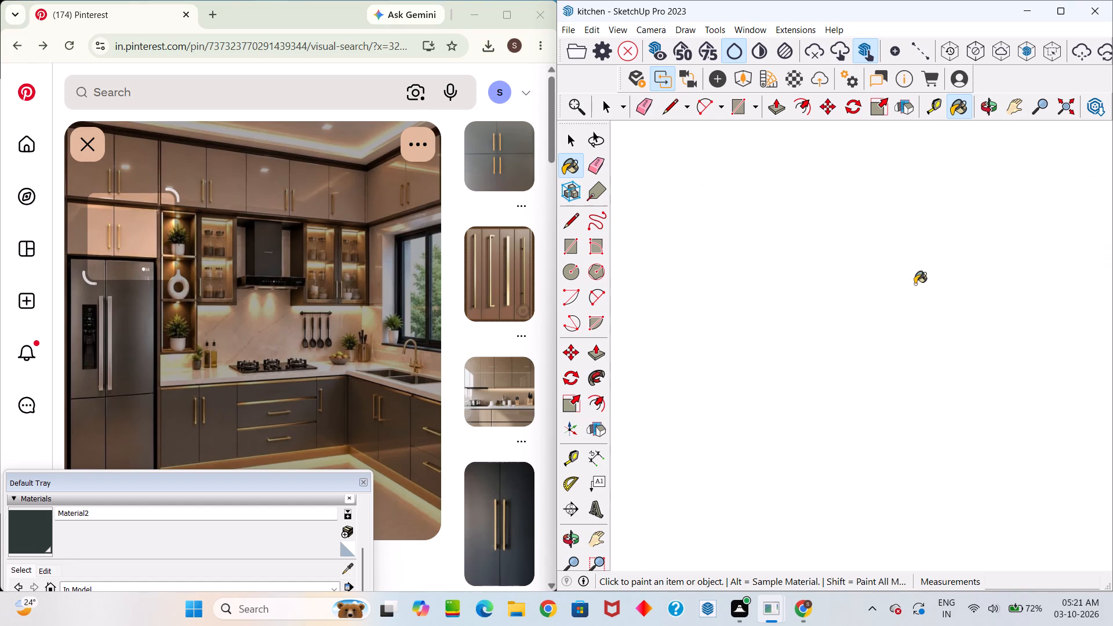
scroll(899, 298, up, 20)
scroll(899, 298, up, 4)
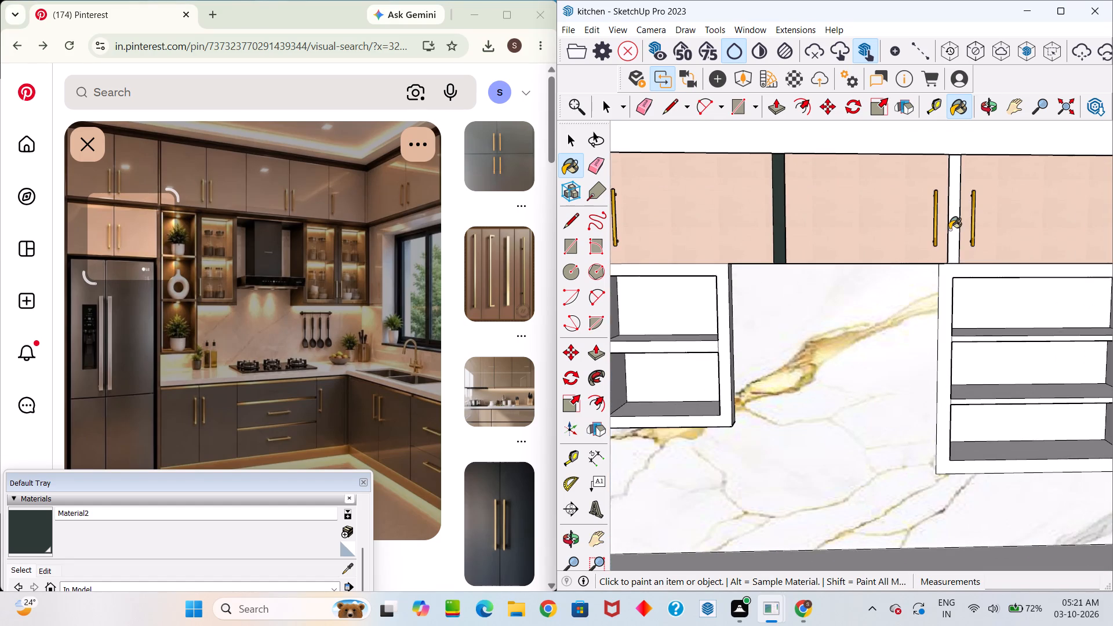
click(950, 229)
scroll(951, 241, down, 3)
middle_drag(947, 252, 858, 316)
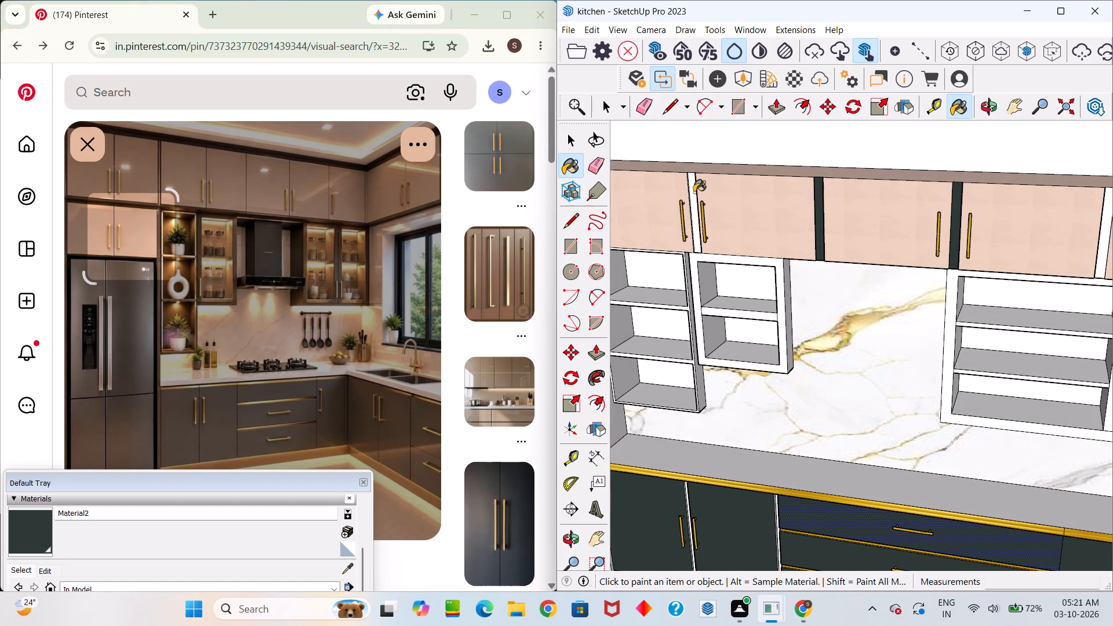
click(694, 191)
scroll(692, 234, down, 3)
middle_drag(692, 259, 710, 348)
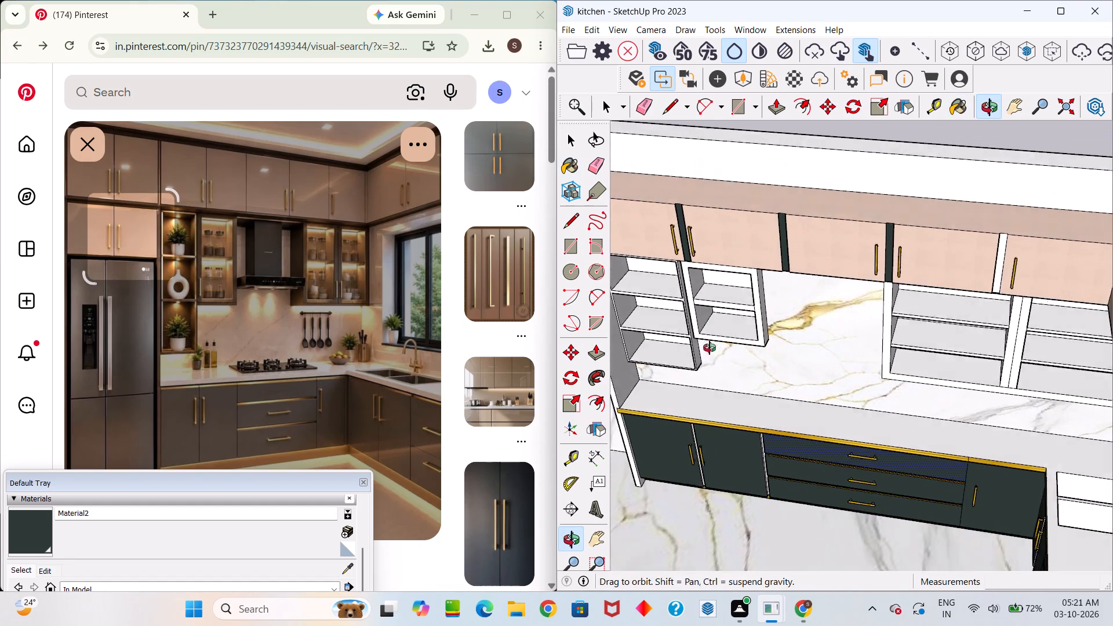
middle_drag(710, 348, 710, 350)
scroll(710, 350, up, 1)
scroll(715, 344, down, 5)
scroll(926, 311, up, 8)
click(878, 265)
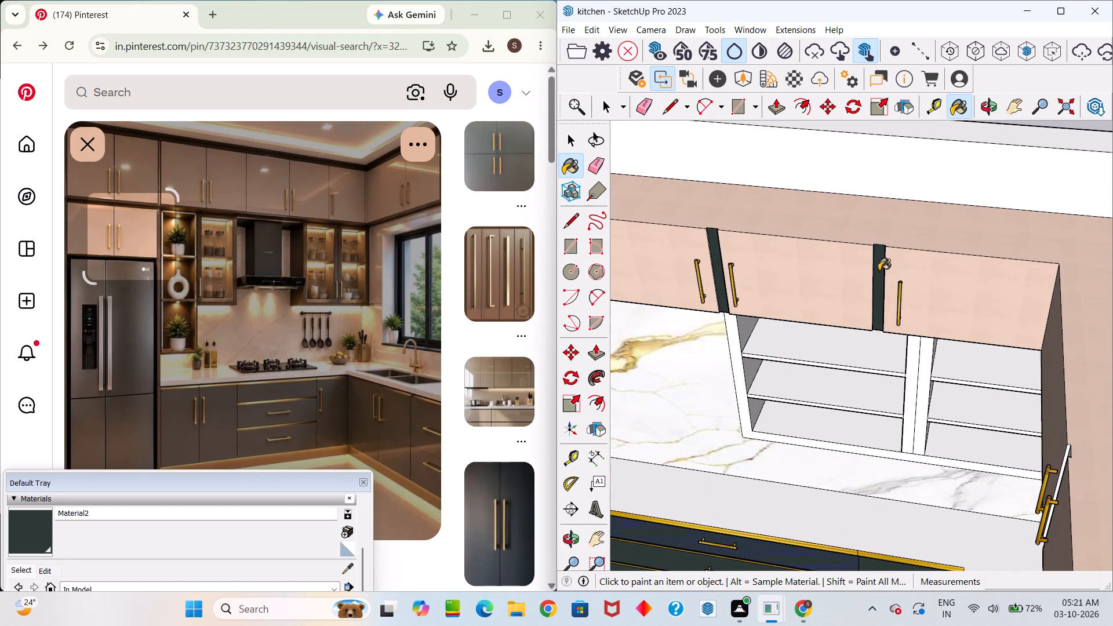
Paint the front and side faces of the white divider strip between the pink cabinets above the window with Material2.
scroll(885, 281, down, 10)
middle_drag(890, 319, 1112, 279)
scroll(983, 274, up, 7)
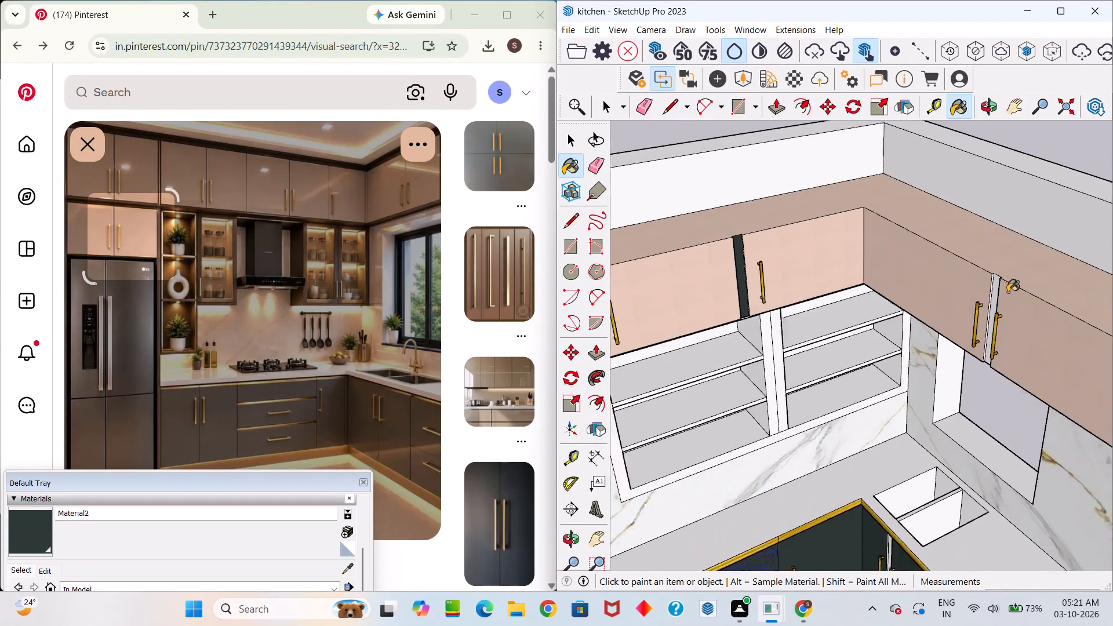
scroll(1007, 292, up, 7)
click(984, 289)
click(985, 290)
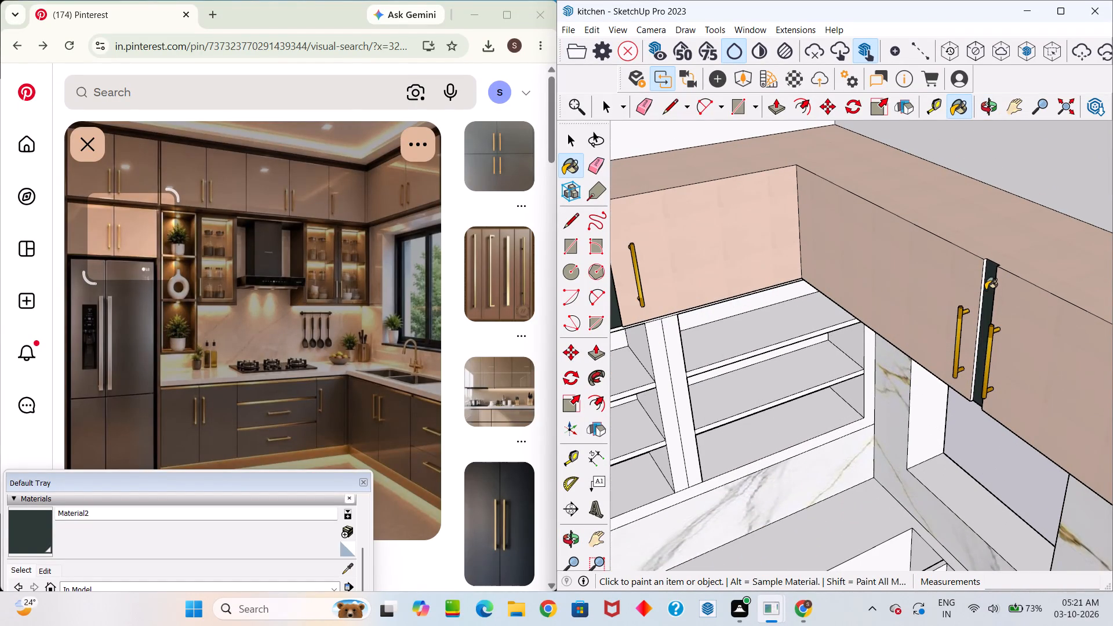
scroll(980, 282, up, 11)
click(985, 274)
Paint the white divider strip one cabinet beyond the window, on the window wall's pink cabinets, with Material2.
scroll(989, 284, down, 3)
middle_drag(991, 289, 1112, 326)
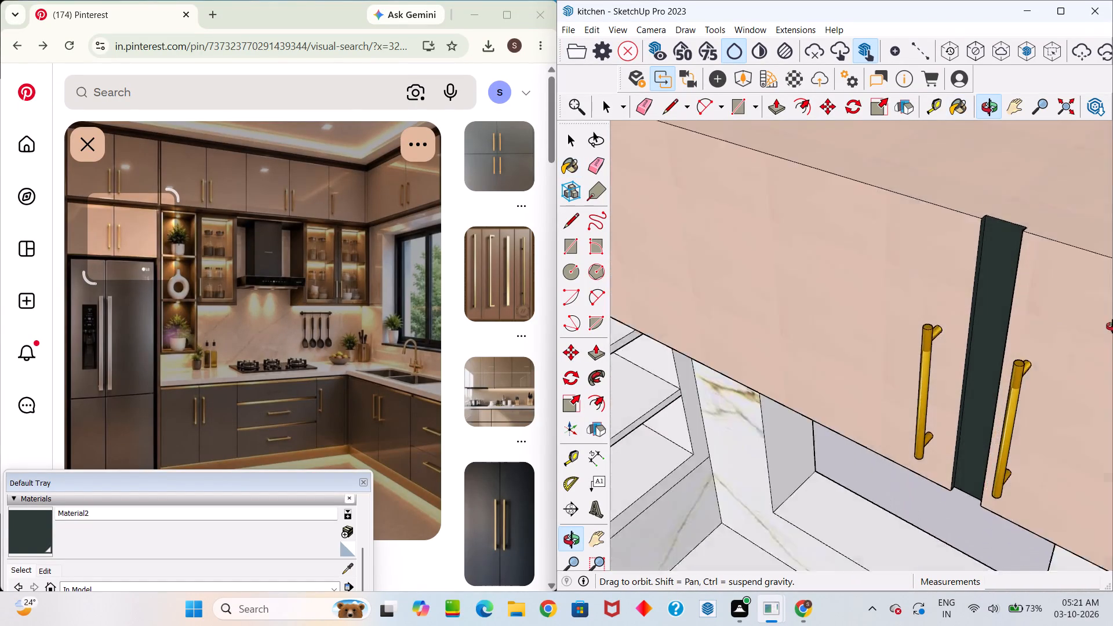
middle_drag(1112, 326, 1112, 269)
middle_drag(972, 286, 1112, 285)
scroll(1043, 310, down, 7)
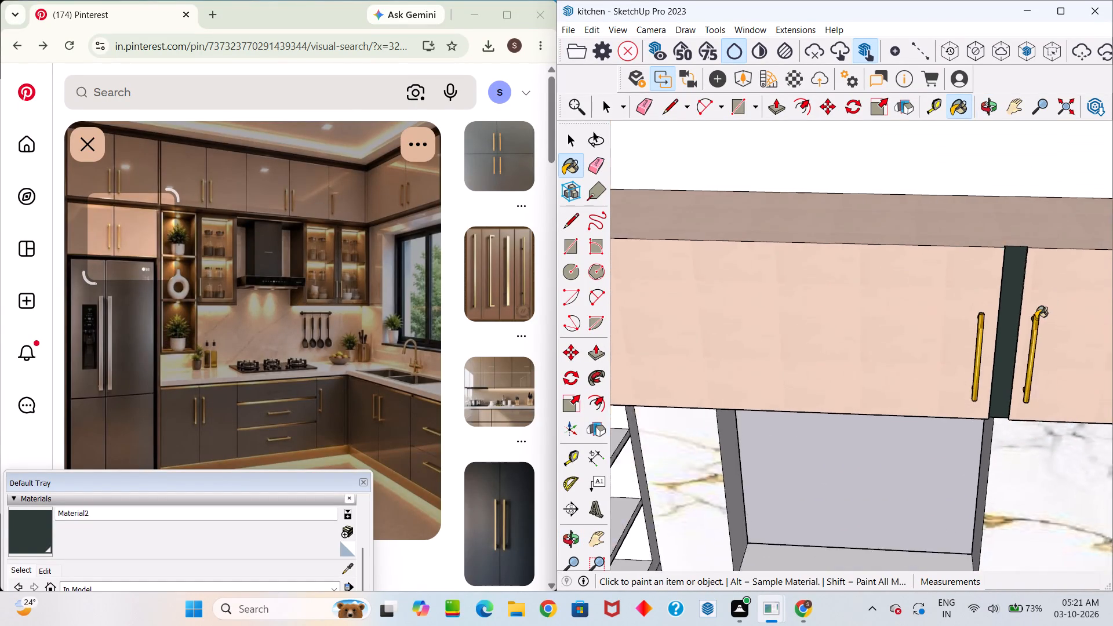
scroll(1036, 319, down, 12)
middle_drag(980, 330, 622, 322)
drag(970, 325, 622, 322)
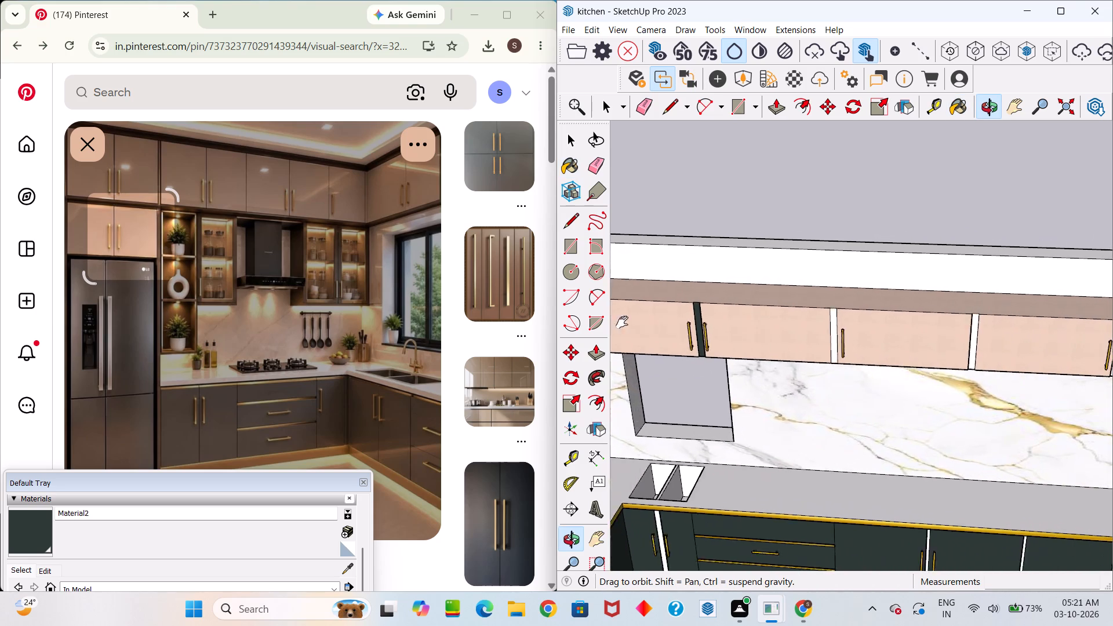
drag(622, 322, 590, 313)
middle_drag(622, 322, 590, 313)
scroll(748, 281, up, 15)
click(805, 321)
Paint the two remaining white divider strips farther along the window wall's pink cabinets with Material2.
scroll(806, 329, down, 4)
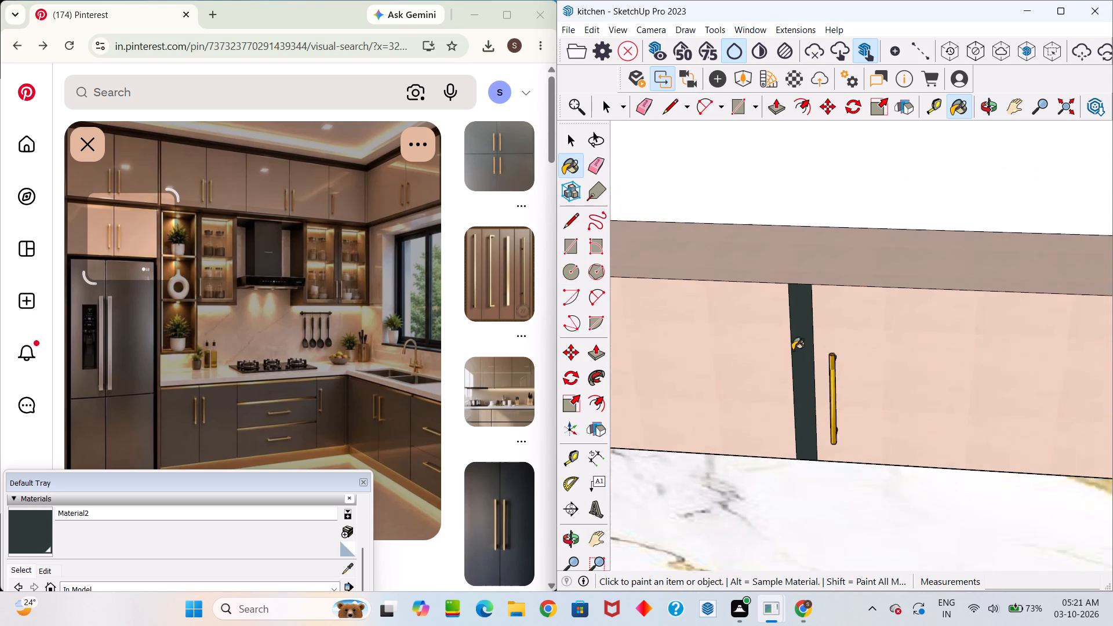
scroll(792, 350, down, 1)
middle_drag(787, 355, 772, 322)
scroll(781, 329, down, 10)
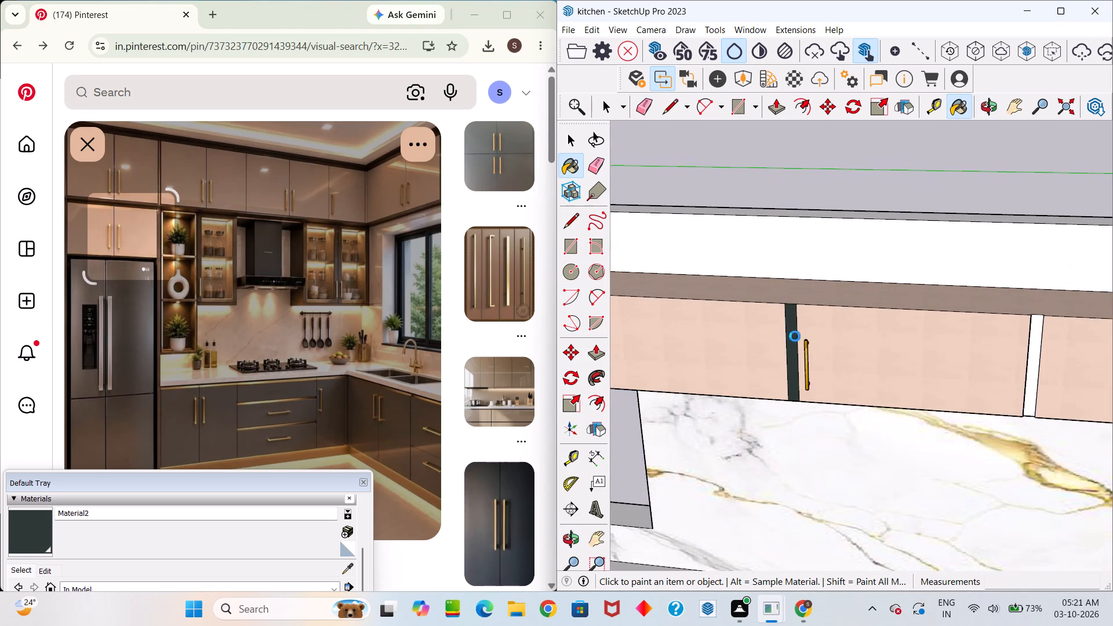
scroll(795, 336, down, 1)
scroll(1014, 326, up, 10)
click(980, 314)
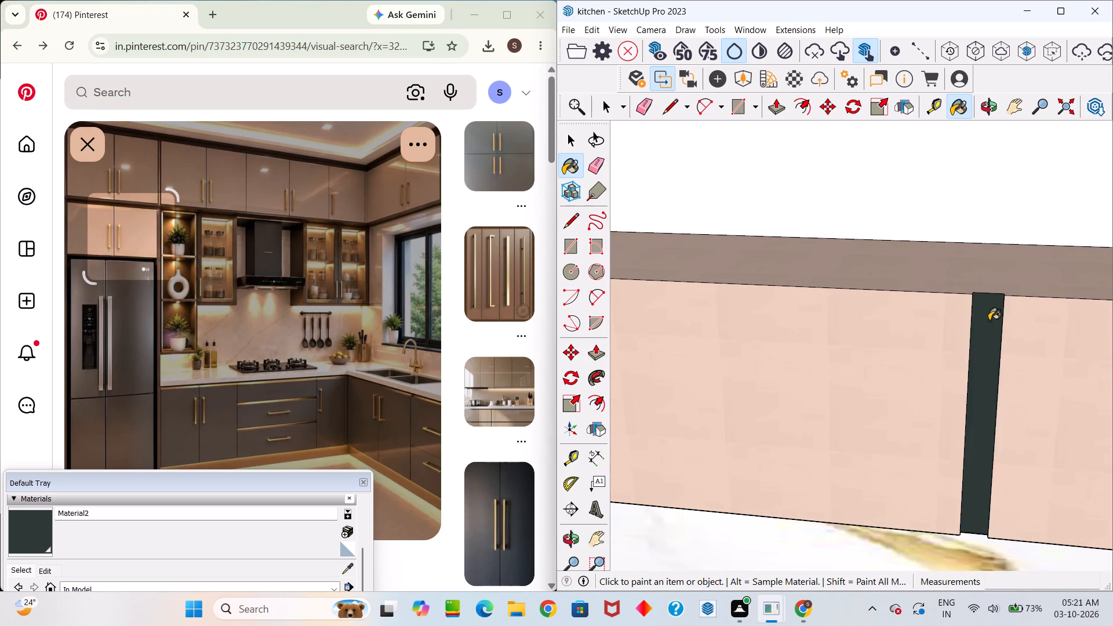
scroll(987, 323, down, 13)
scroll(1001, 351, down, 12)
scroll(1070, 355, up, 6)
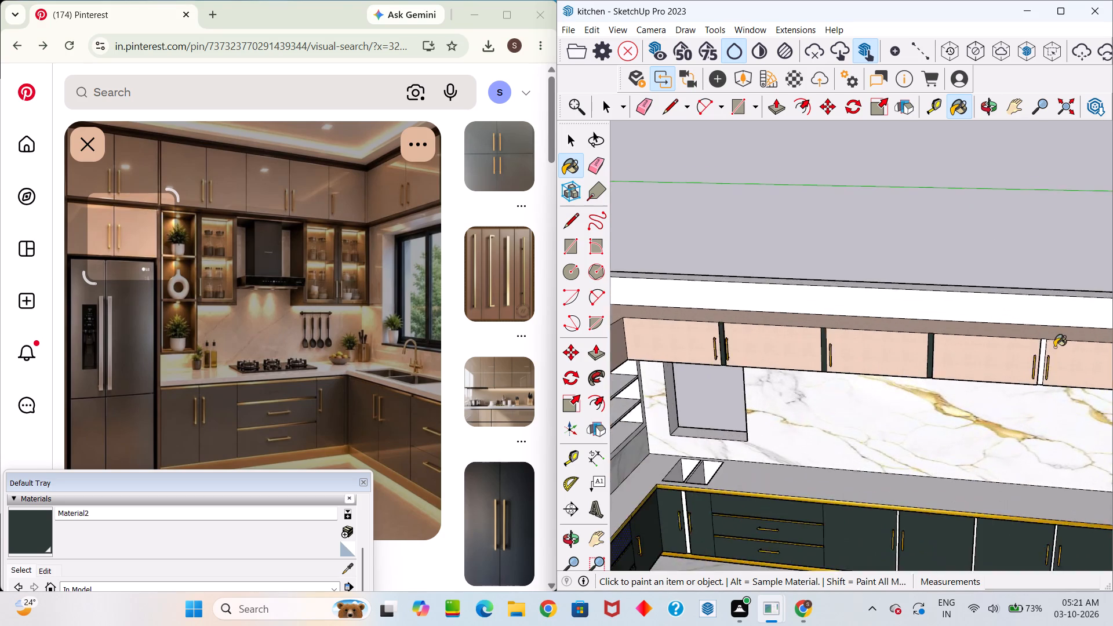
scroll(1054, 347, up, 12)
click(1030, 336)
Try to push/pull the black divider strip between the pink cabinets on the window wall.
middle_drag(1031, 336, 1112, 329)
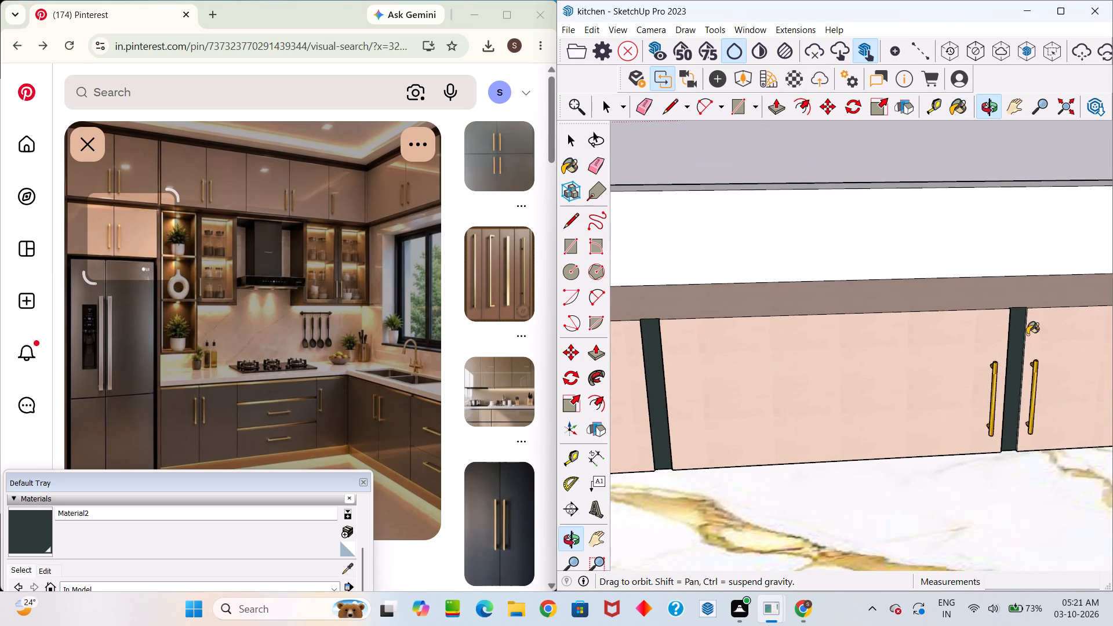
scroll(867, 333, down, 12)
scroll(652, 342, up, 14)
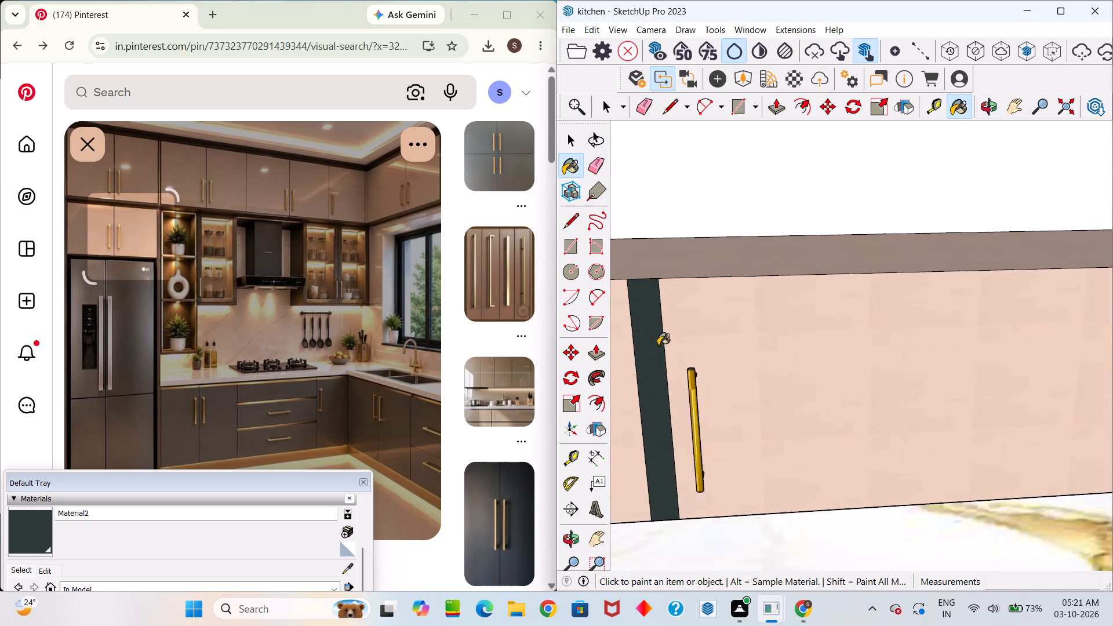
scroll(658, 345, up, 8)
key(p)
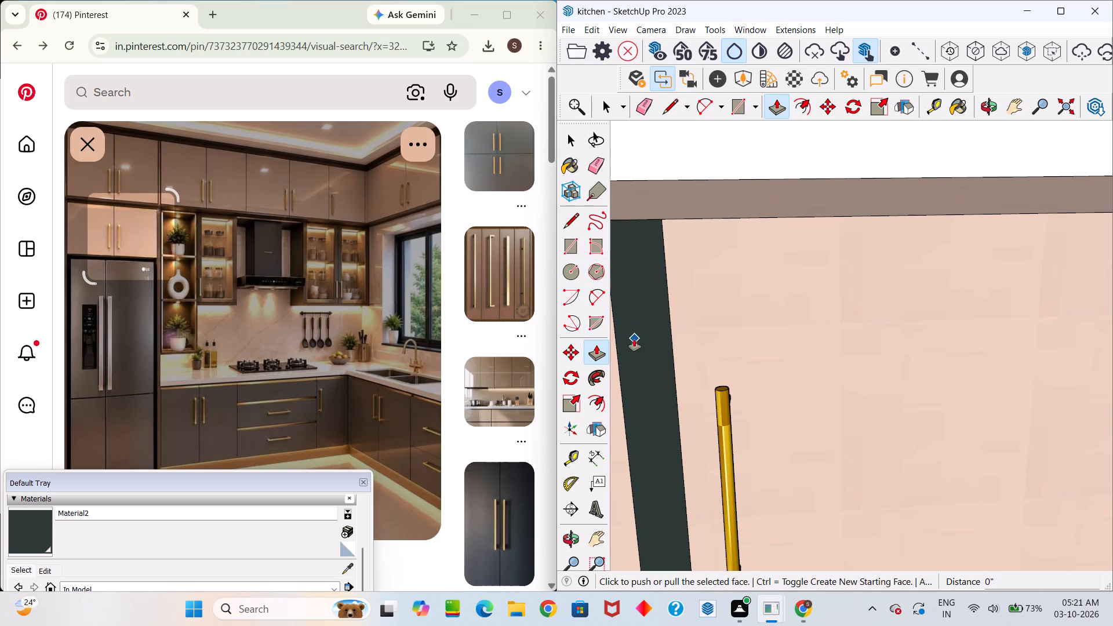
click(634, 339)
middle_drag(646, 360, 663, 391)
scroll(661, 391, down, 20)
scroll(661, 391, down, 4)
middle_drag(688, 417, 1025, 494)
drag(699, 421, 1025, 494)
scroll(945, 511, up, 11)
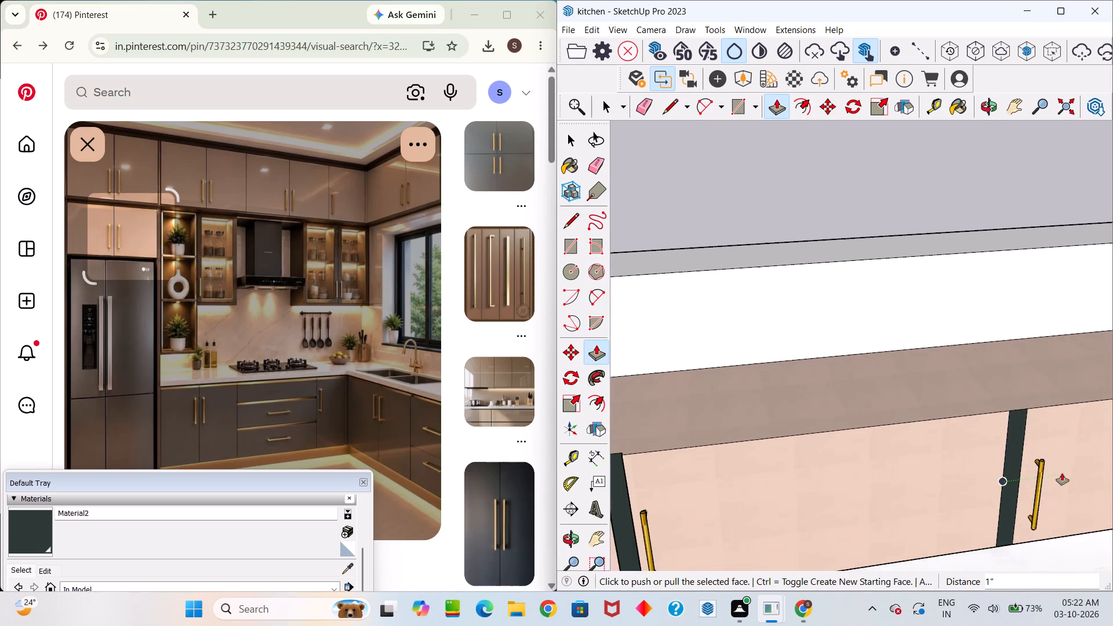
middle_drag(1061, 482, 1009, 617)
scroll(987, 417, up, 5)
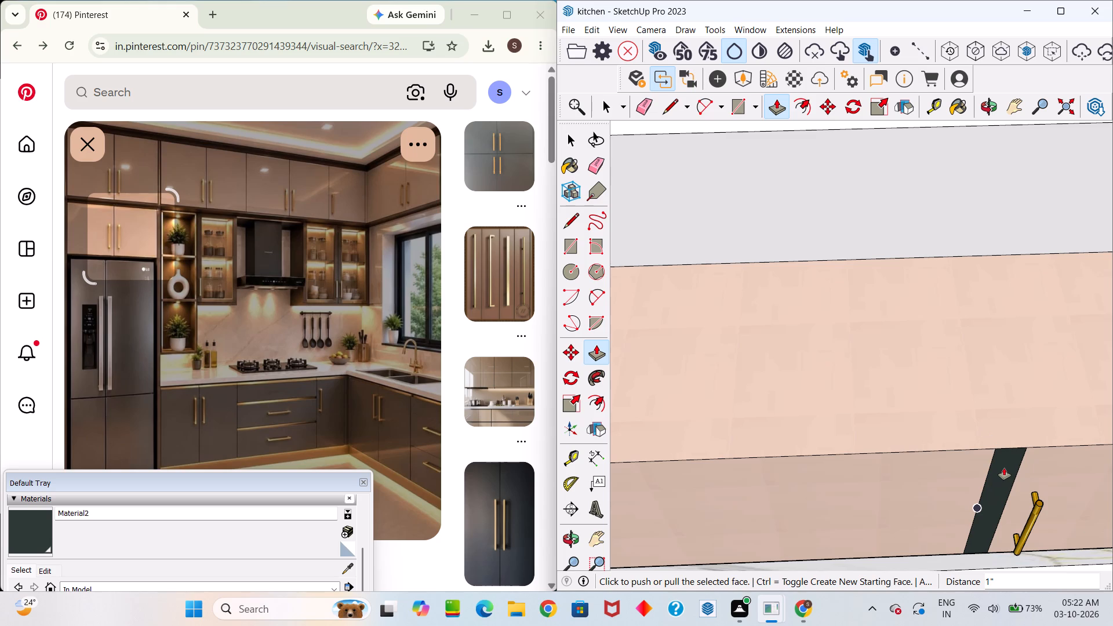
Select the black single-handle divider strip one cabinet beyond the window and pull its face out 0.4 inches.
key(space)
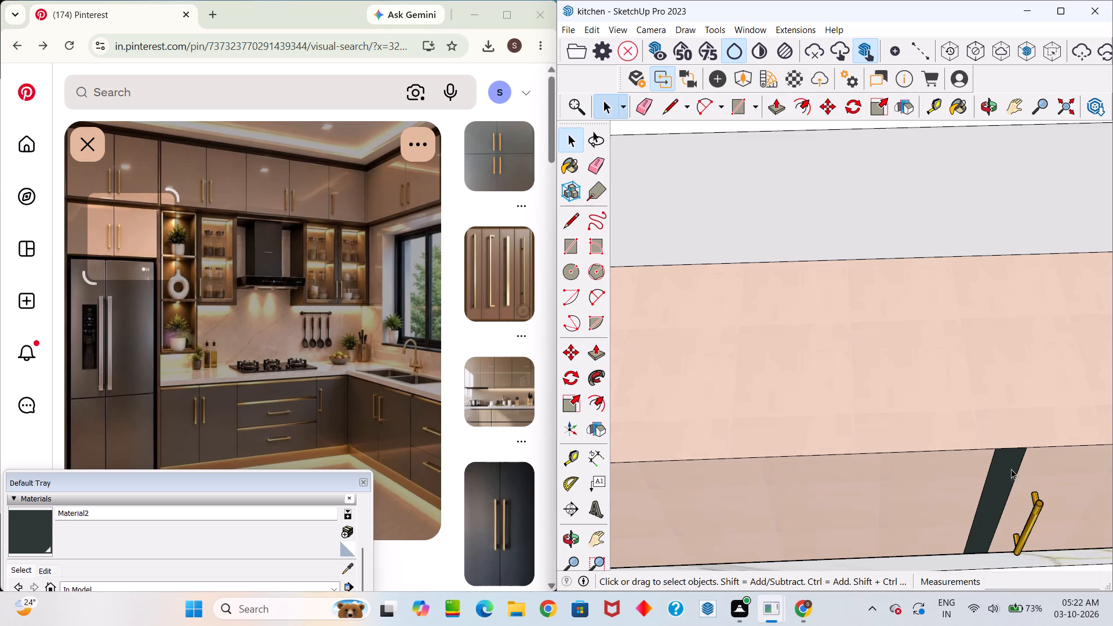
click(1012, 472)
key(p)
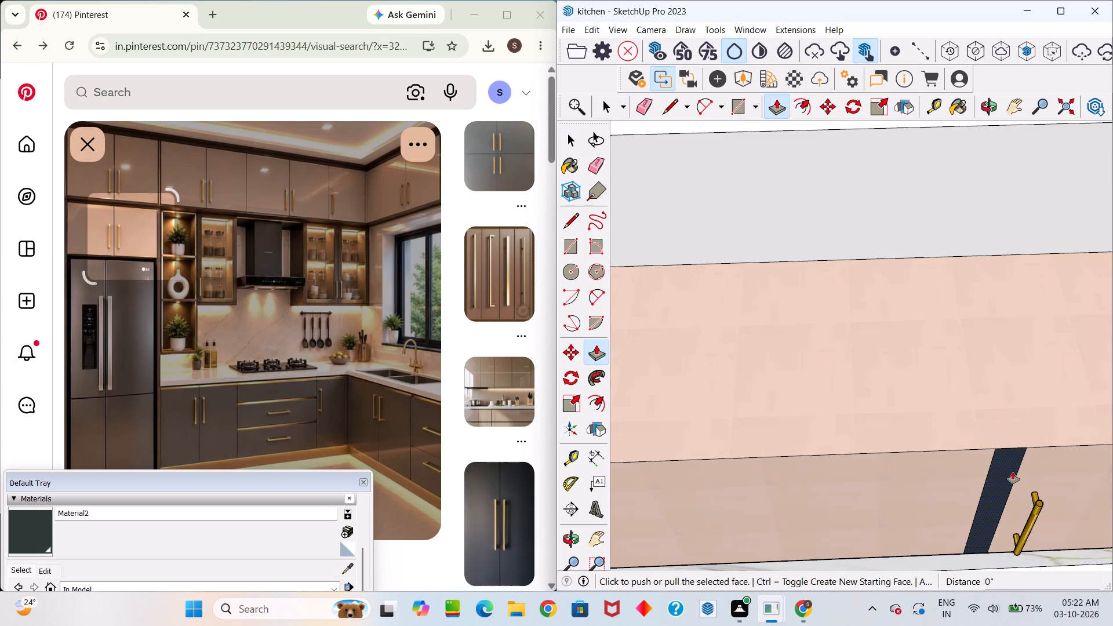
click(1007, 463)
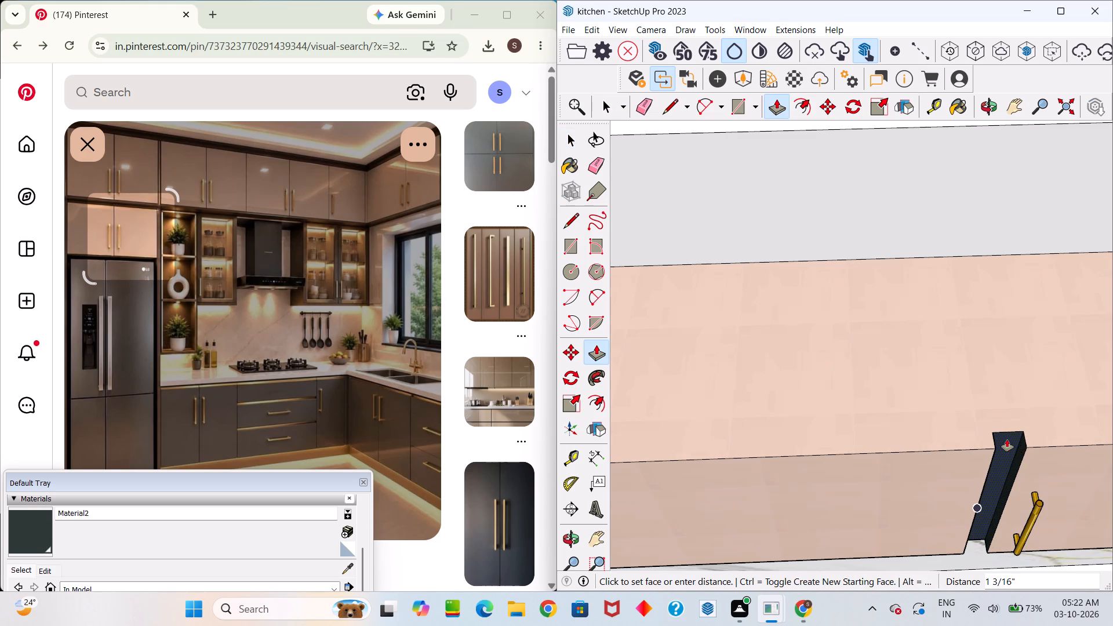
text(0.4)
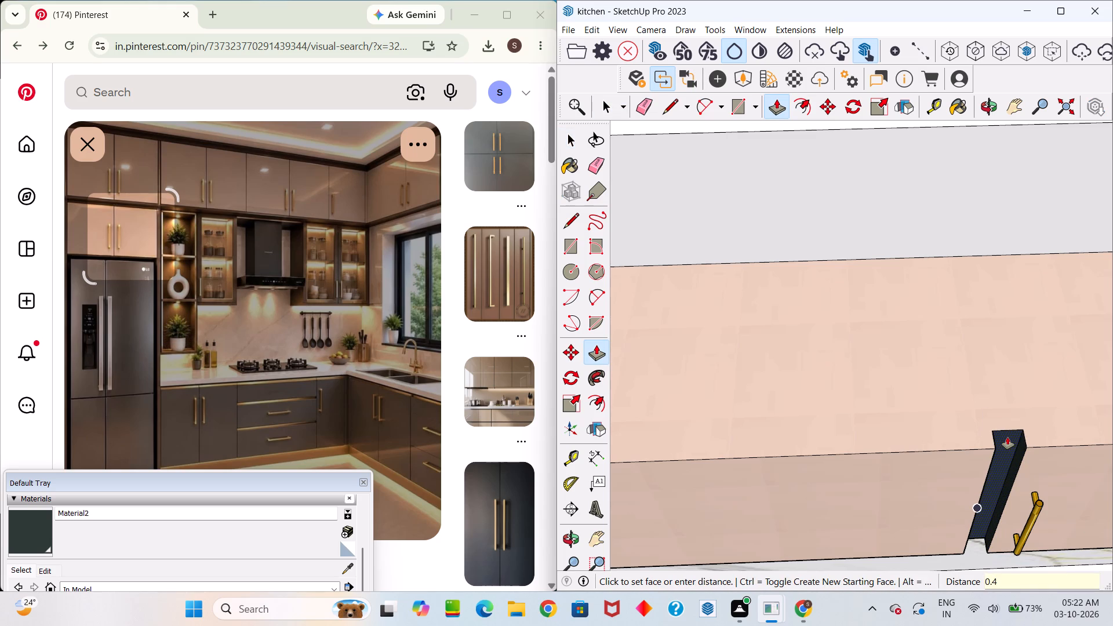
key(Return)
scroll(1014, 433, down, 10)
middle_drag(1001, 420, 922, 324)
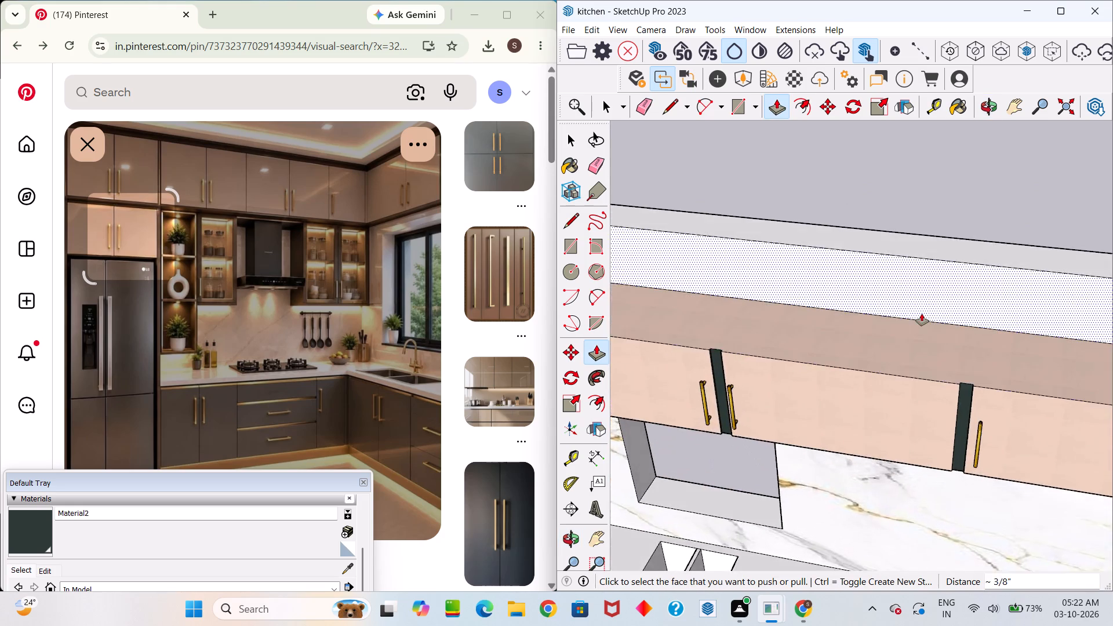
scroll(922, 314, down, 11)
scroll(901, 410, down, 1)
middle_drag(898, 428, 814, 439)
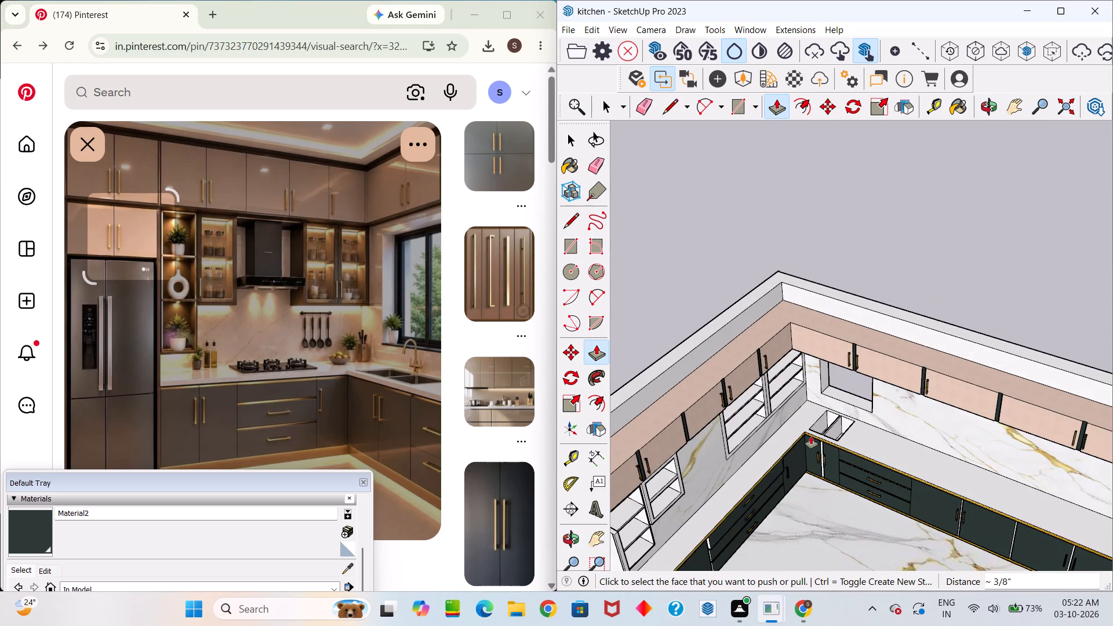
Sample Material2 from the black corner base cabinet and paint the floor and three walls of the sink basin farther from the corner.
key(space)
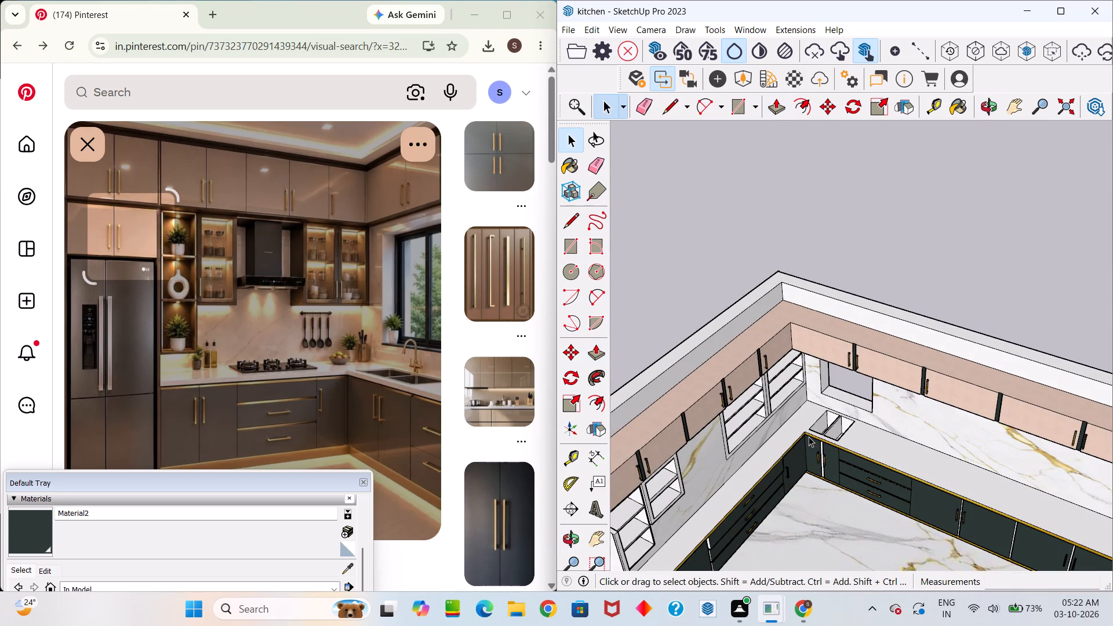
middle_drag(813, 437, 649, 461)
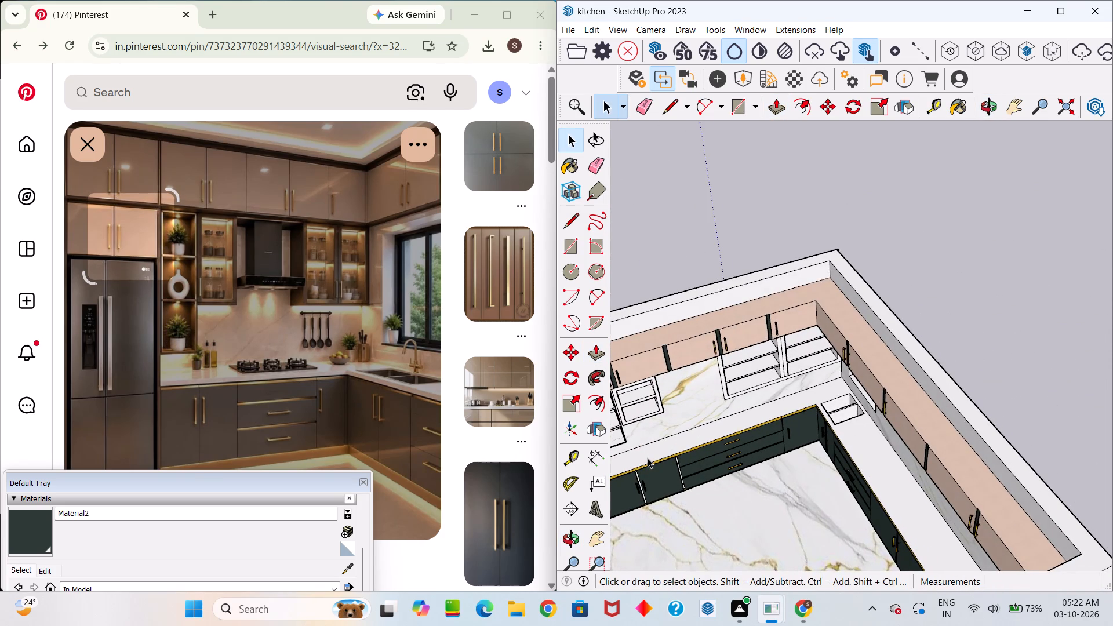
middle_drag(650, 456, 791, 356)
drag(674, 438, 791, 356)
scroll(865, 354, down, 1)
middle_drag(865, 354, 661, 395)
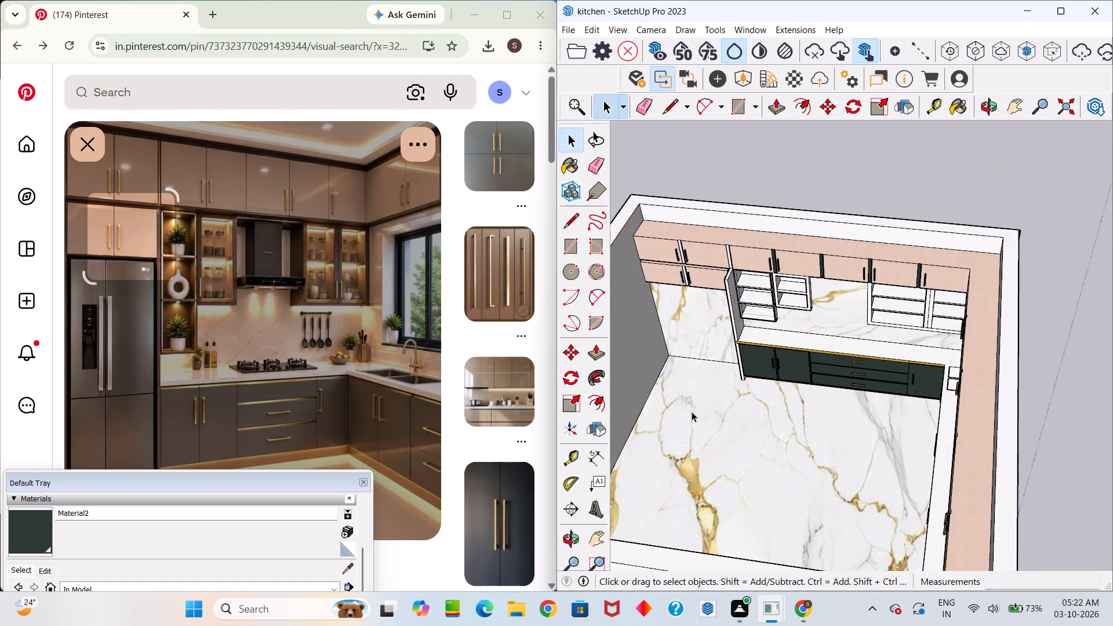
scroll(1009, 387, up, 5)
scroll(927, 399, up, 5)
middle_drag(887, 405, 1035, 427)
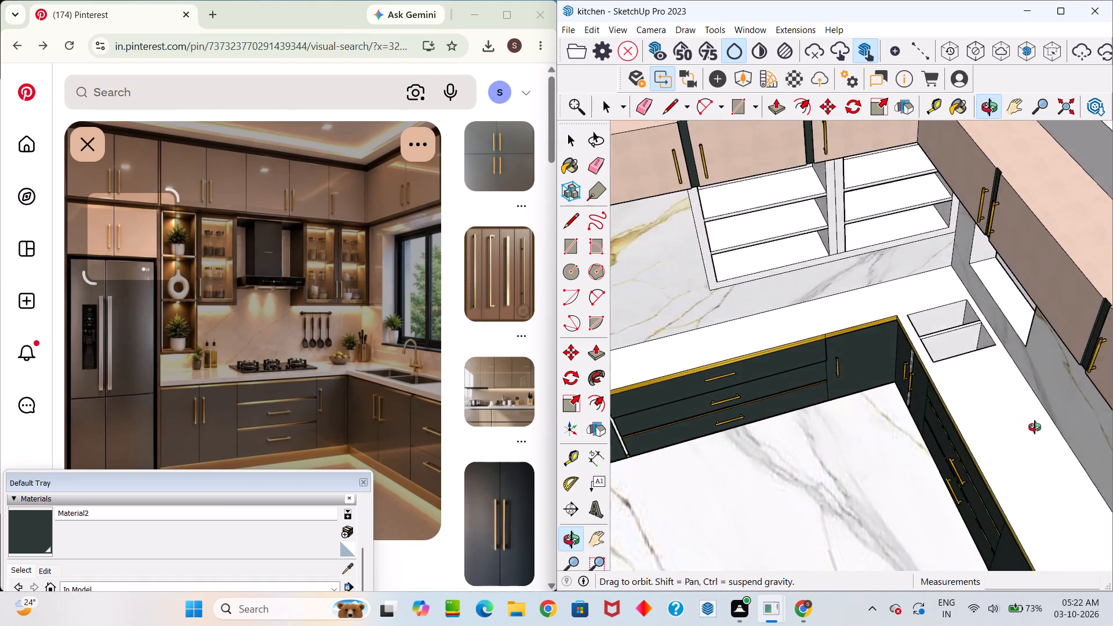
middle_drag(1035, 427, 1083, 460)
scroll(911, 410, up, 6)
scroll(867, 319, up, 4)
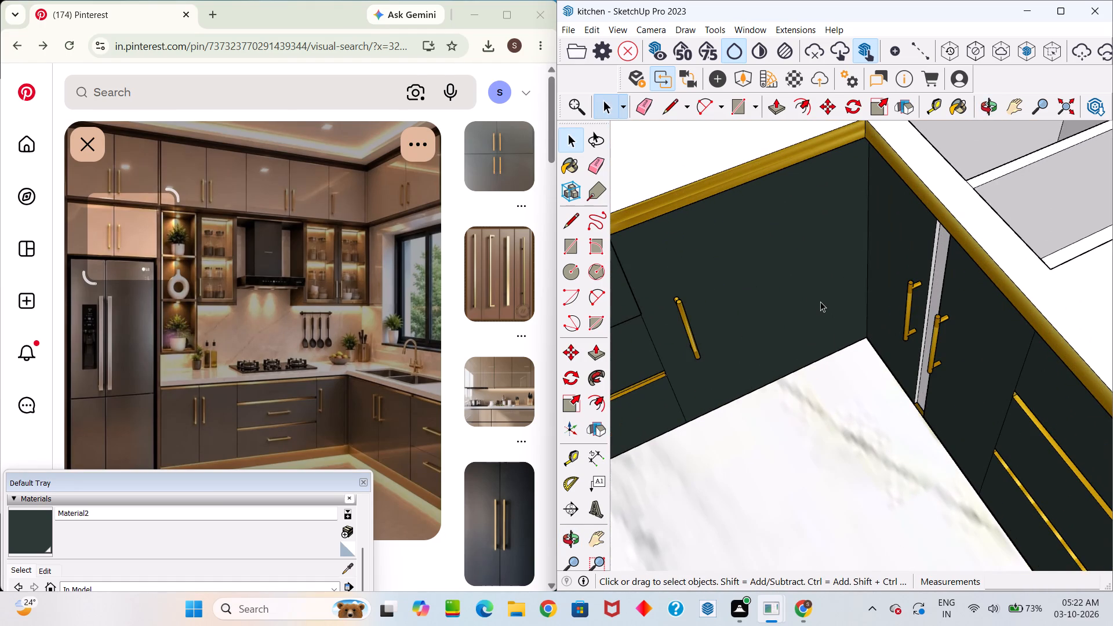
scroll(816, 300, down, 5)
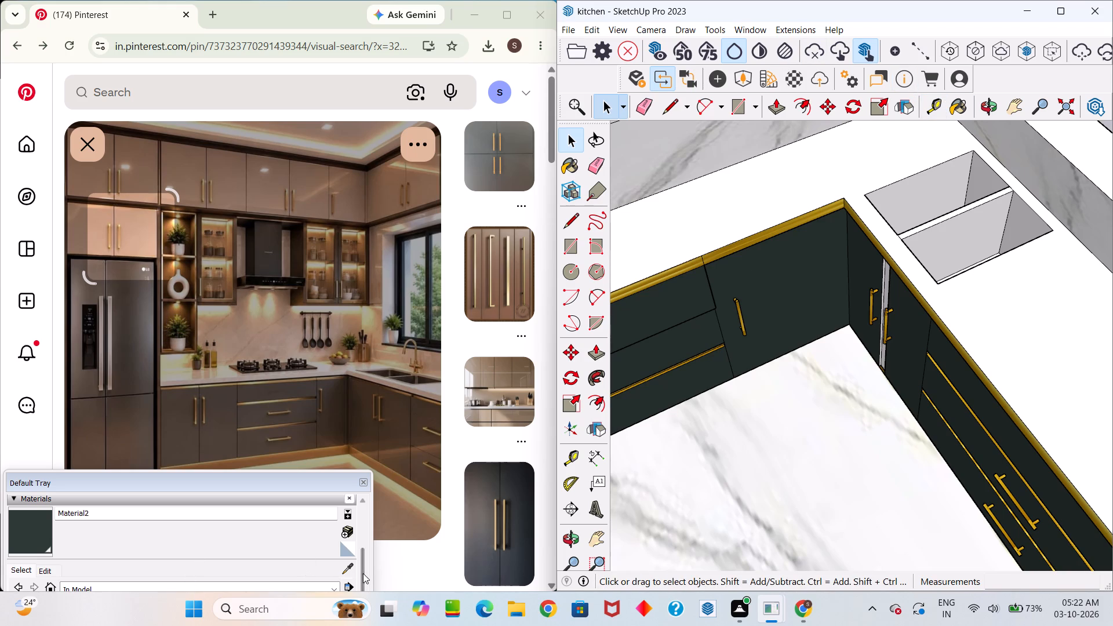
click(343, 567)
click(781, 293)
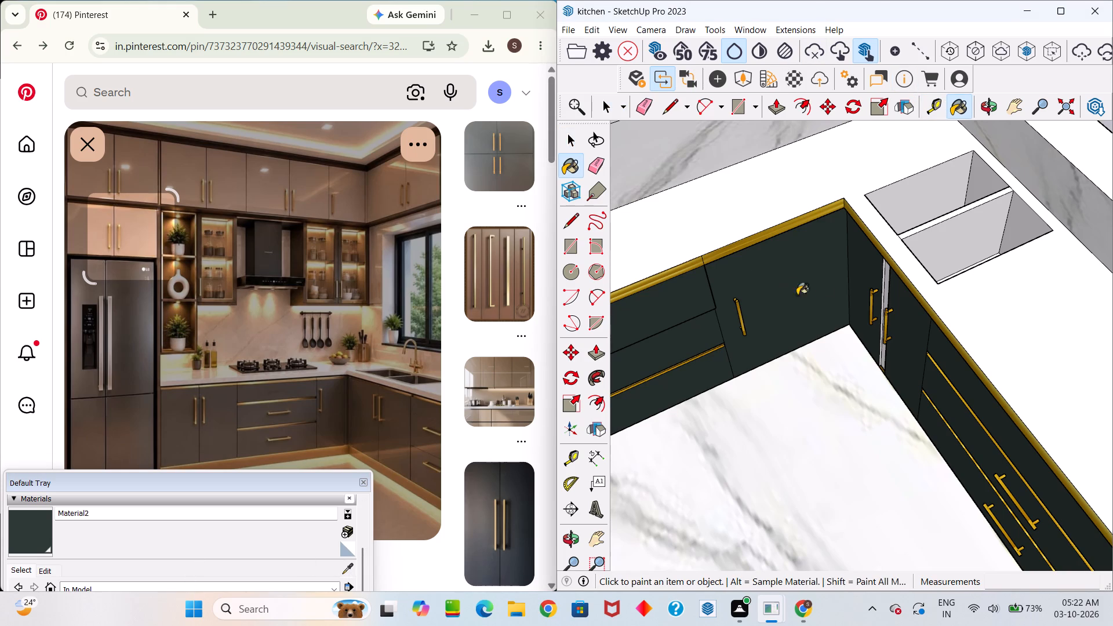
scroll(1027, 212, up, 10)
click(972, 246)
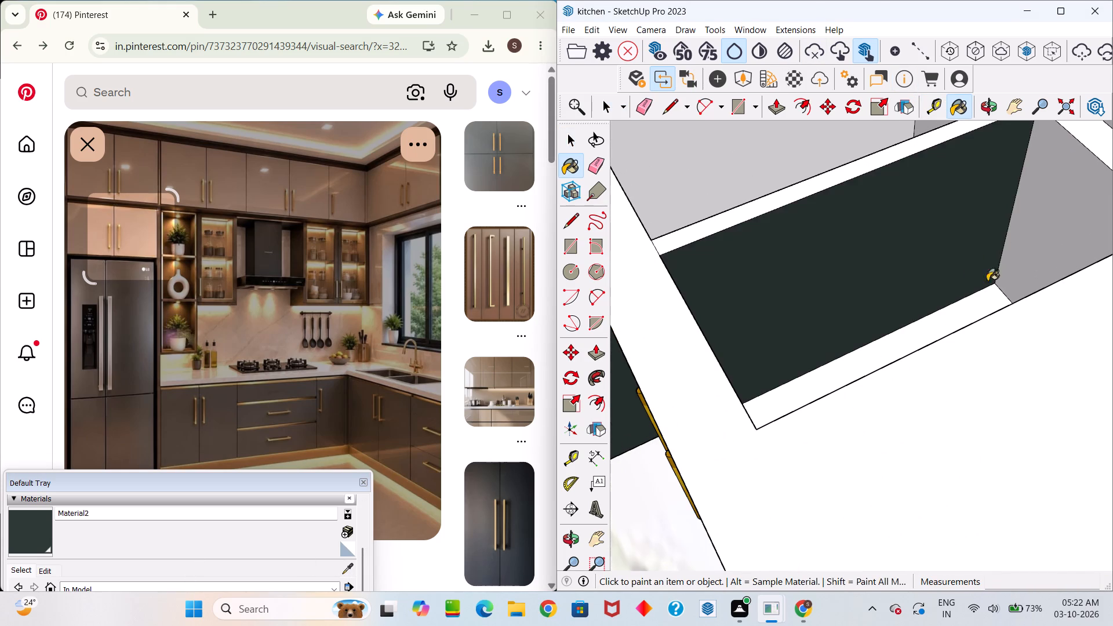
click(1038, 254)
middle_drag(1004, 278, 1101, 382)
drag(1048, 363, 1055, 369)
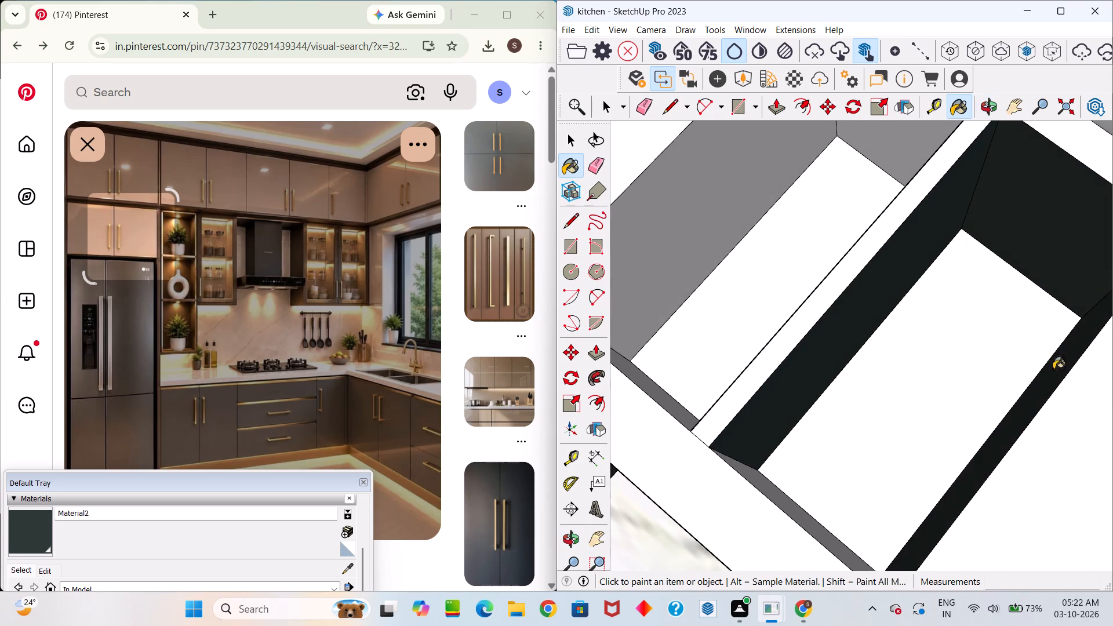
click(984, 340)
Paint the floor and three walls of the corner-side sink basin, plus the other basin's remaining wall, with Material2.
click(810, 253)
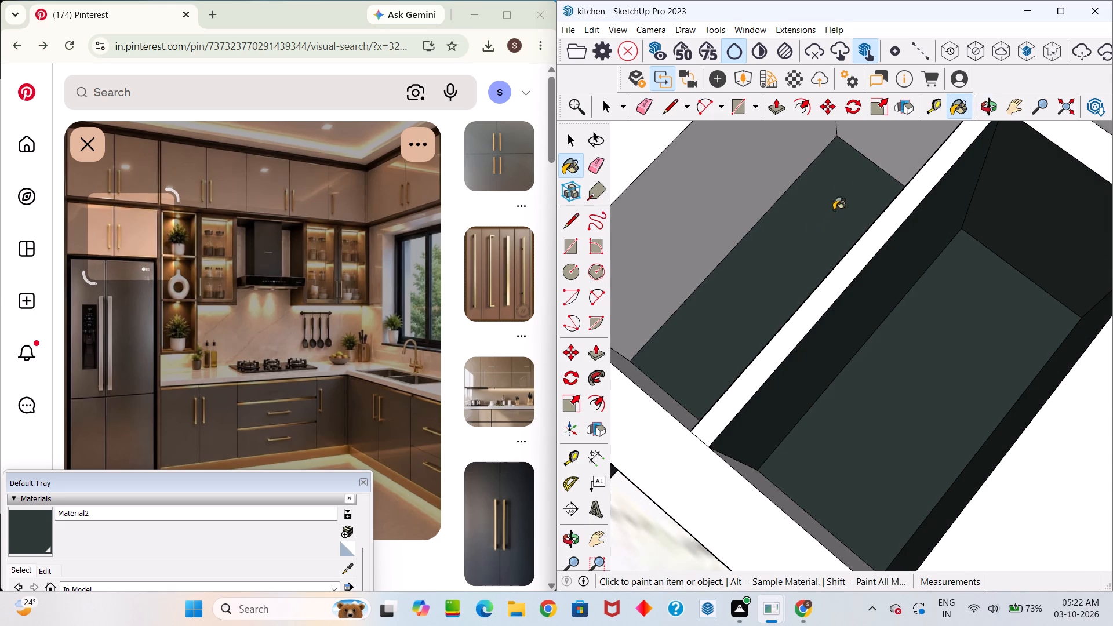
click(728, 180)
click(889, 150)
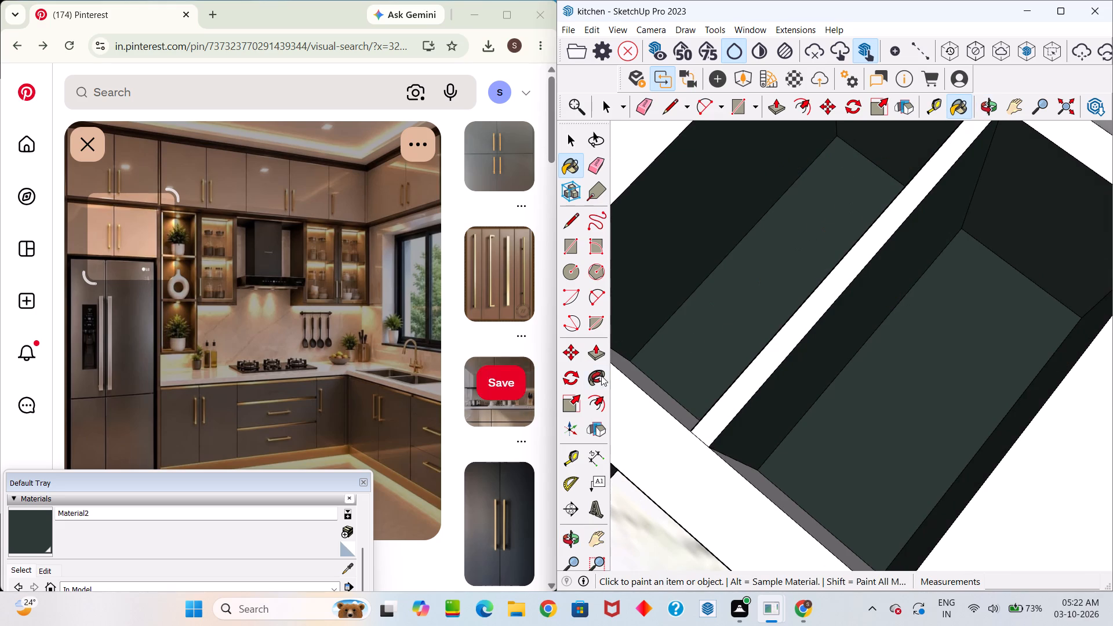
click(671, 401)
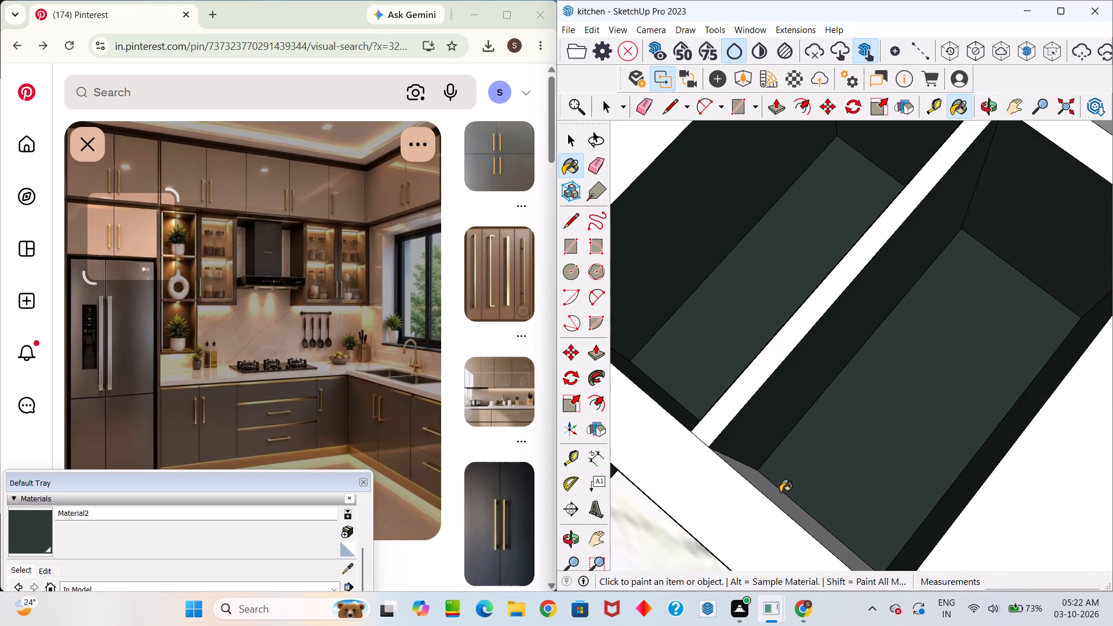
click(784, 497)
middle_drag(764, 458, 632, 312)
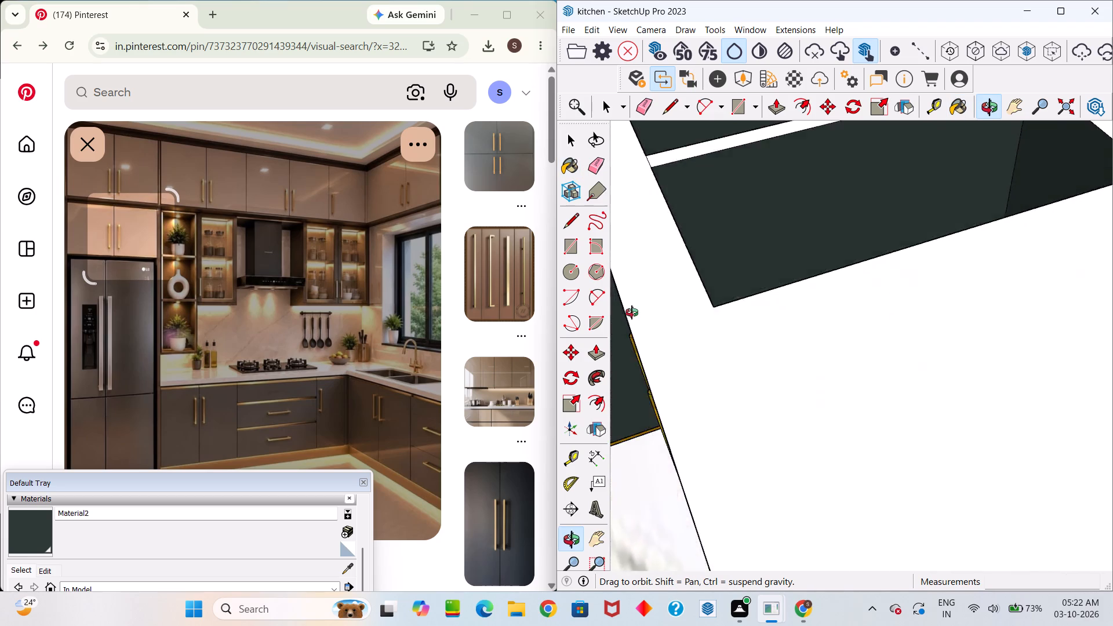
middle_drag(632, 312, 750, 446)
click(766, 347)
scroll(765, 348, down, 12)
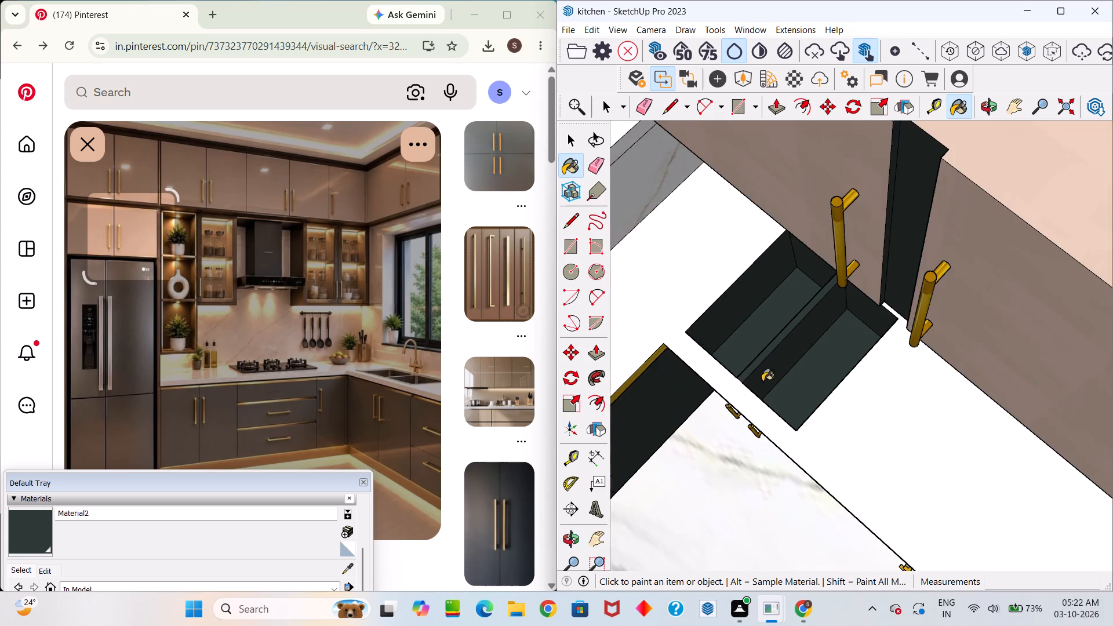
Paint the corner-side sink basin's remaining wall, on the divider between the two basins, with Material2.
middle_drag(768, 376, 1056, 332)
scroll(1048, 320, down, 1)
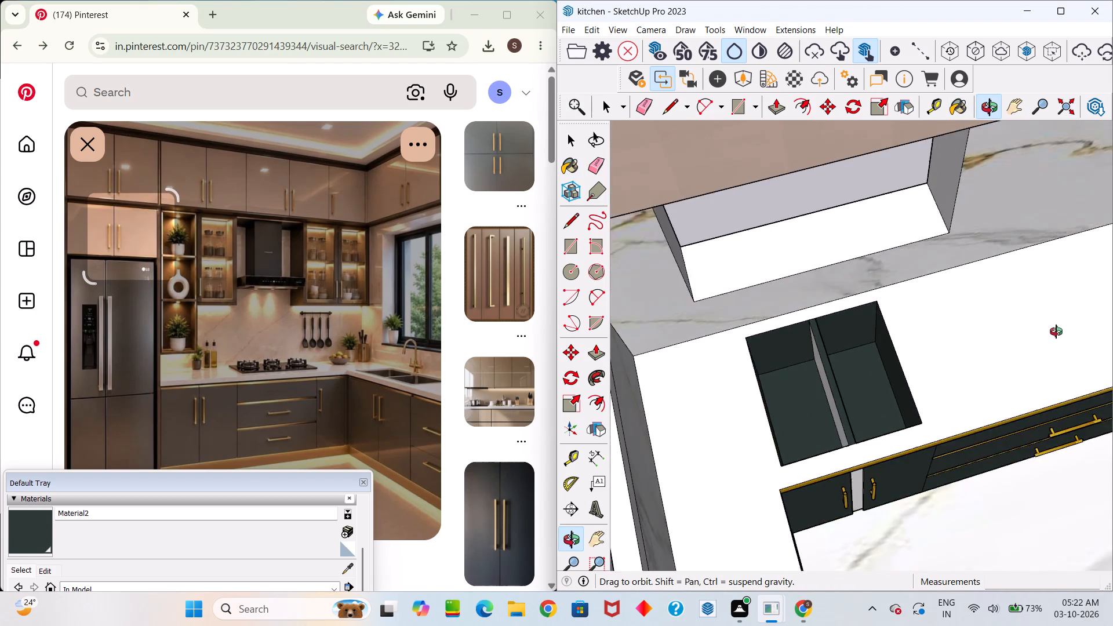
middle_drag(1056, 332, 1105, 256)
middle_drag(1005, 359, 922, 372)
scroll(861, 349, up, 2)
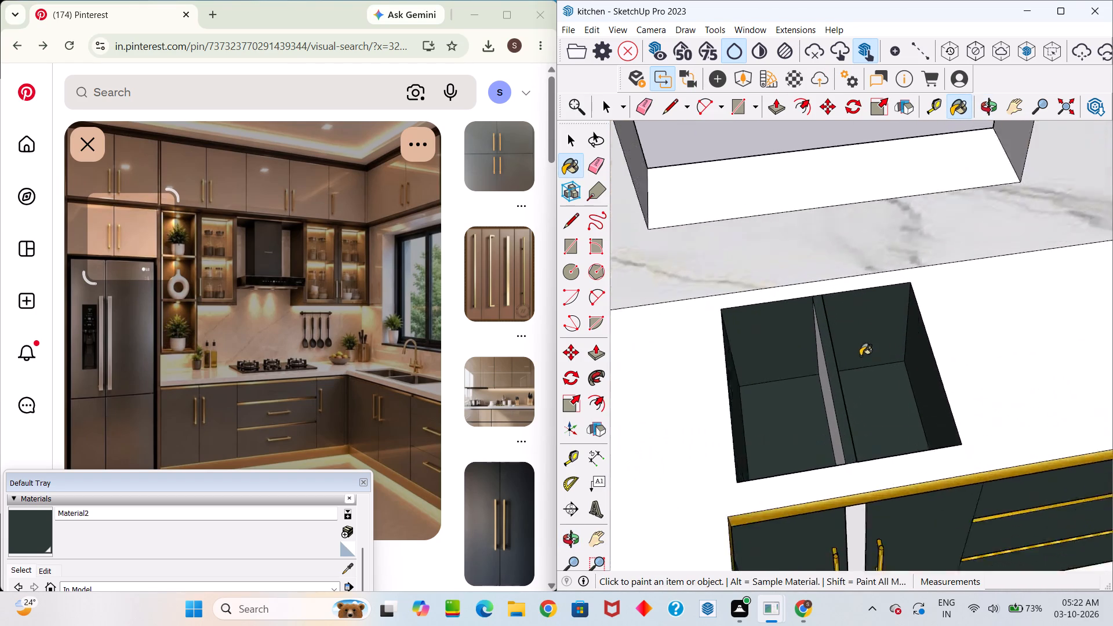
scroll(860, 356, up, 8)
click(812, 376)
Review the kitchen from several angles, examining the cabinets on both walls, the open shelves and the divider strips.
scroll(820, 381, down, 13)
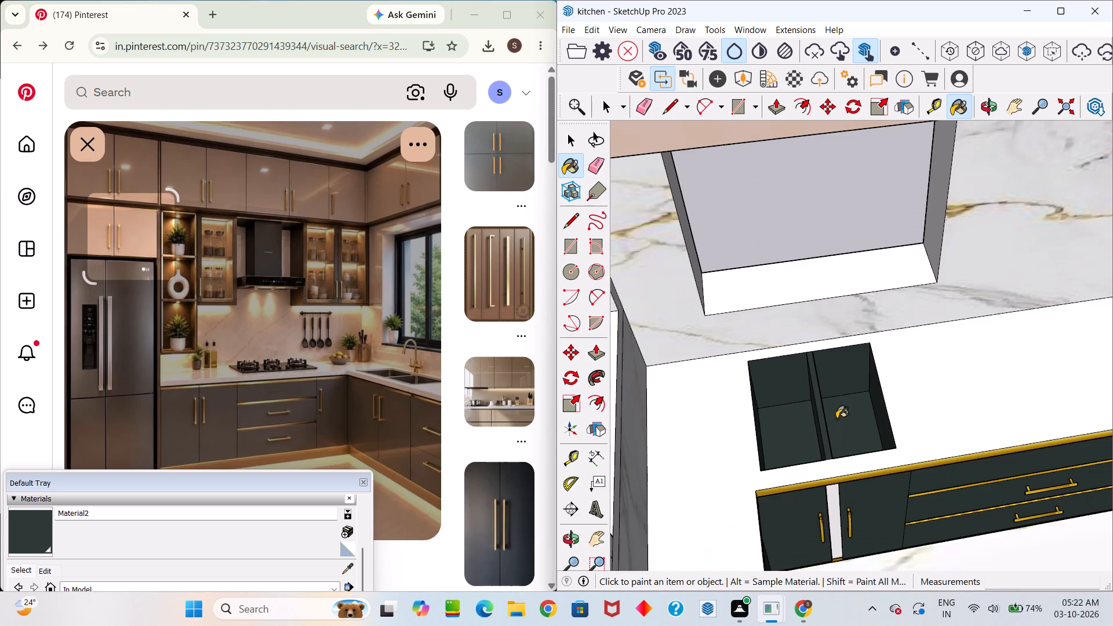
scroll(836, 418, down, 1)
middle_drag(836, 418, 683, 318)
scroll(707, 337, down, 10)
middle_drag(848, 405, 845, 406)
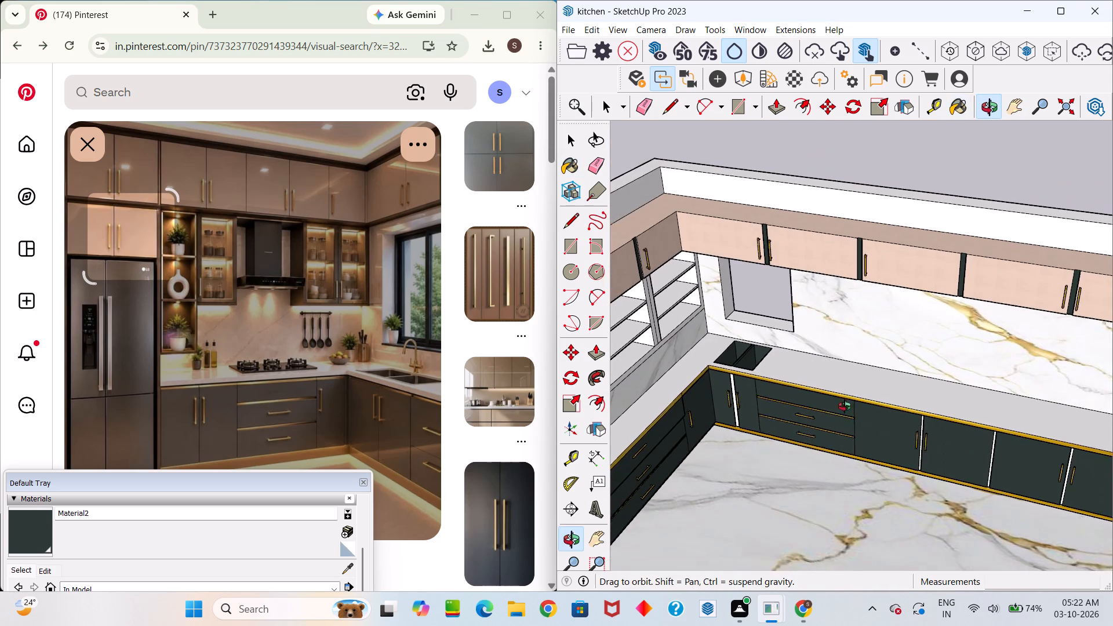
middle_drag(845, 406, 828, 413)
scroll(828, 413, down, 1)
key(space)
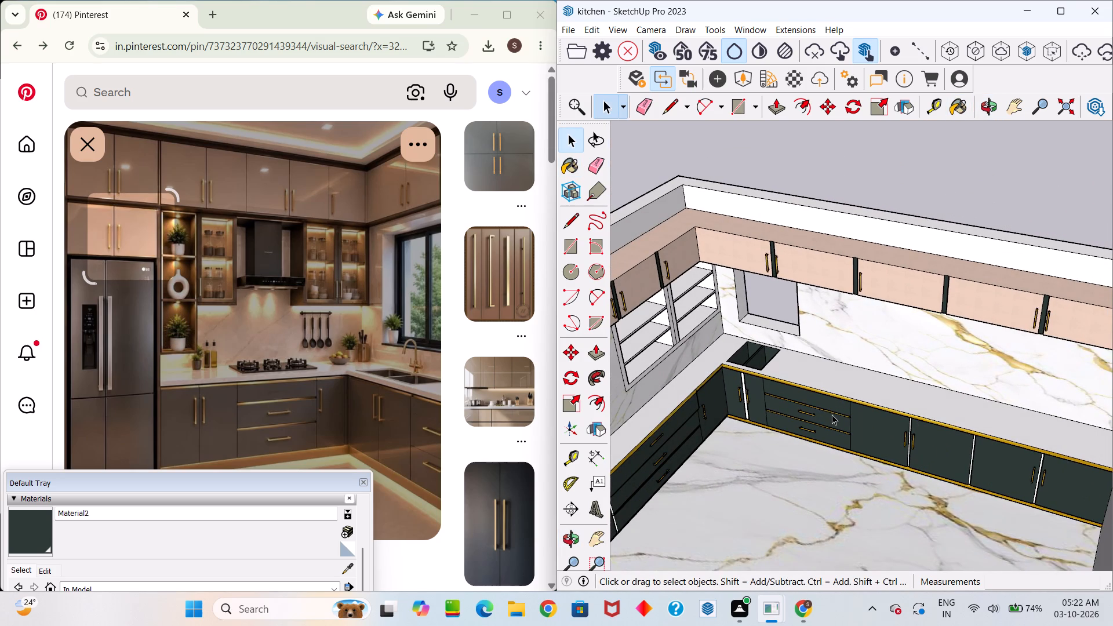
middle_drag(879, 546, 762, 489)
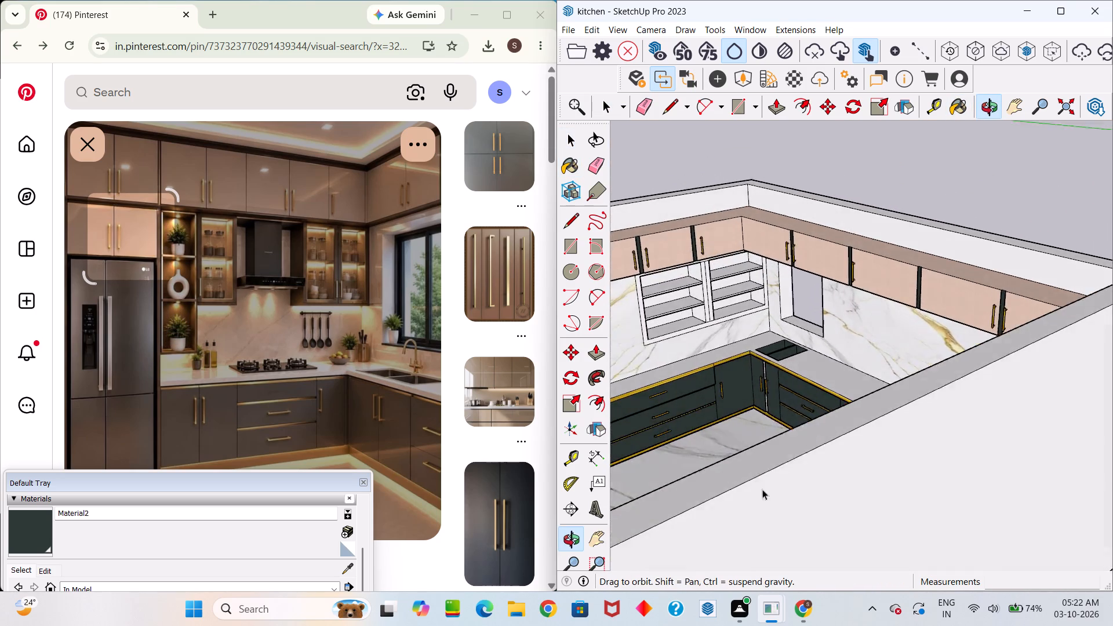
middle_drag(762, 489, 762, 490)
scroll(772, 481, down, 13)
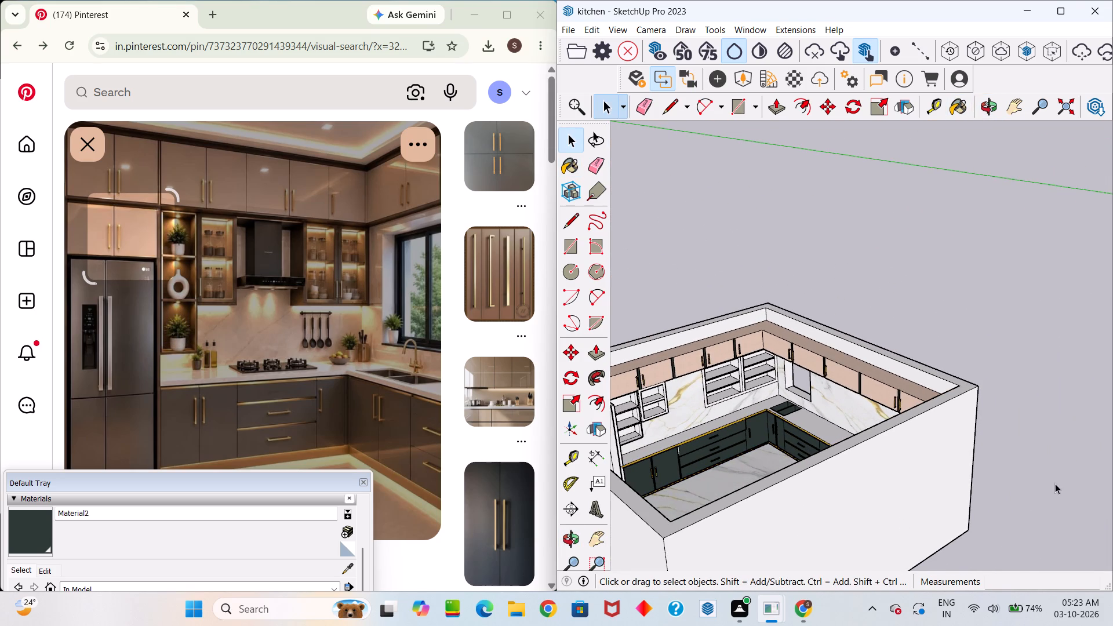
scroll(1055, 480, down, 2)
middle_drag(1054, 480, 961, 585)
drag(1054, 480, 961, 585)
middle_drag(1009, 504, 620, 578)
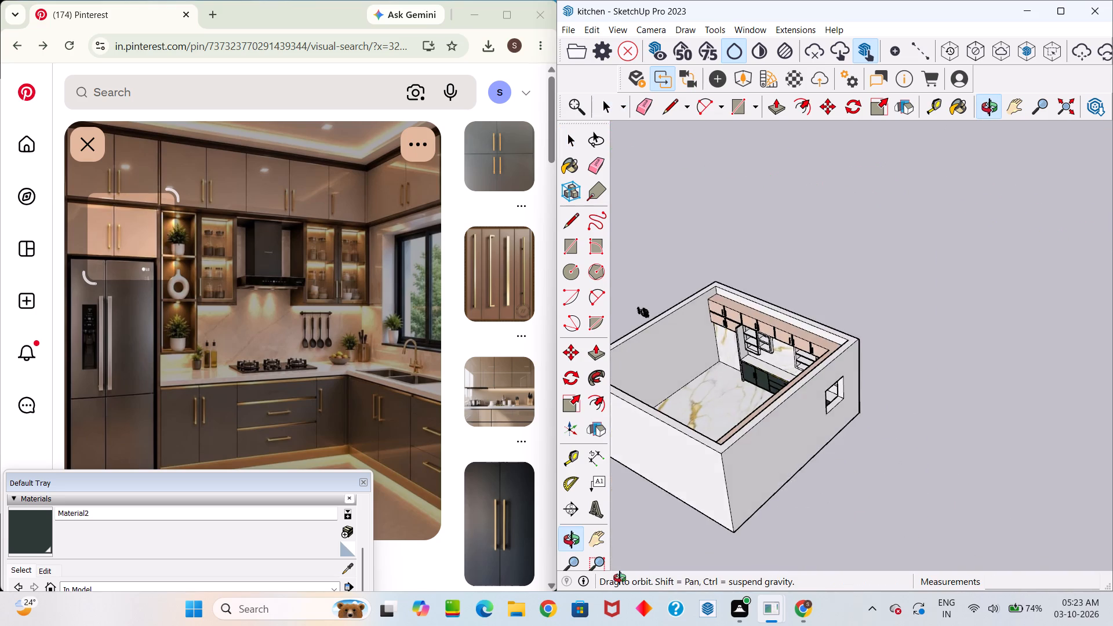
middle_drag(620, 578, 748, 518)
middle_drag(794, 505, 1035, 517)
drag(802, 507, 1035, 517)
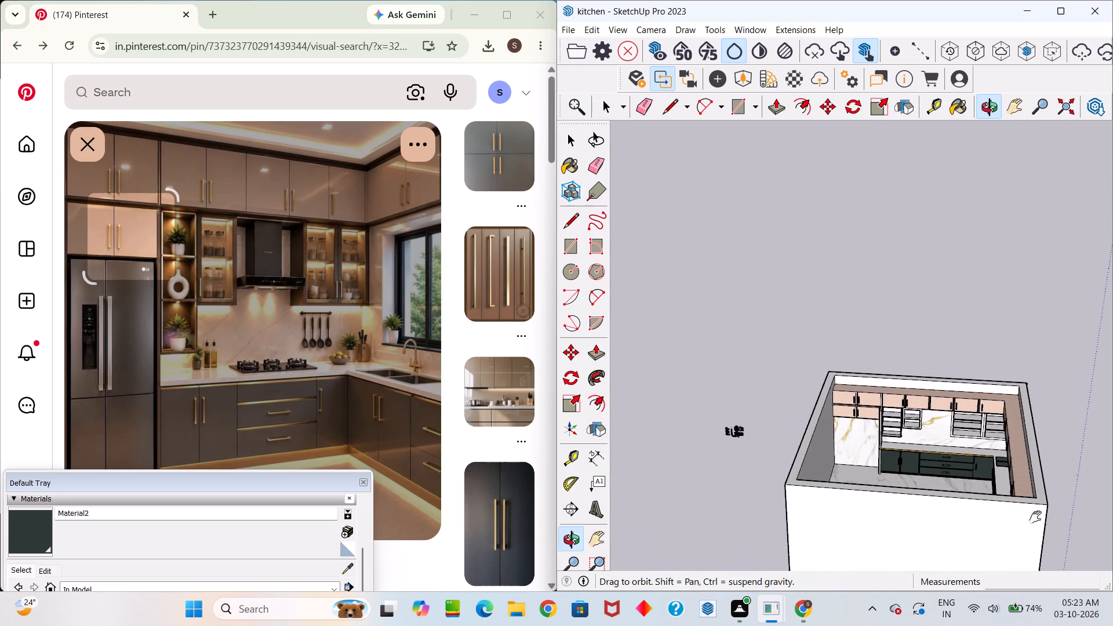
middle_drag(1035, 517, 1034, 518)
drag(1035, 517, 1053, 512)
scroll(1047, 514, down, 1)
middle_drag(1047, 495, 846, 525)
scroll(870, 516, up, 10)
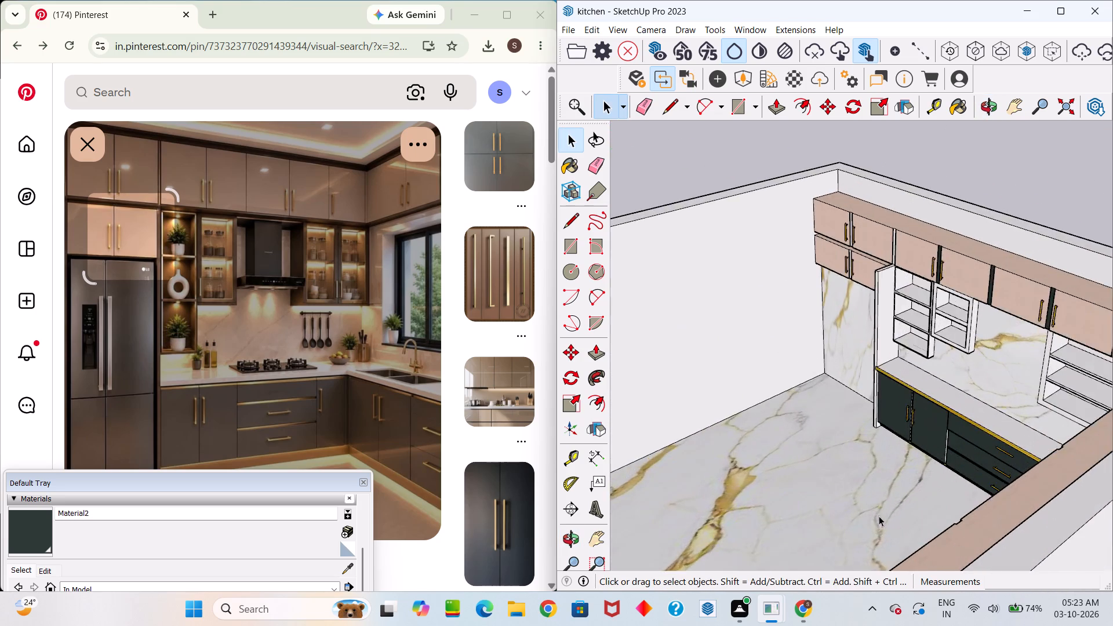
middle_drag(880, 517, 1112, 575)
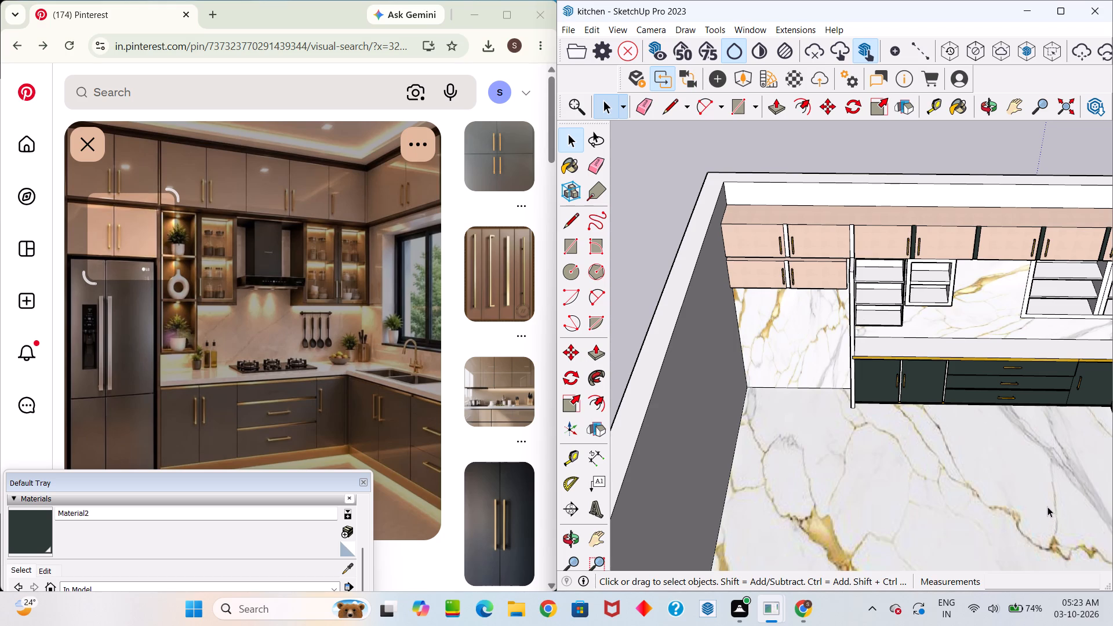
scroll(1047, 506, up, 5)
middle_drag(1075, 493, 1112, 451)
scroll(1032, 451, down, 5)
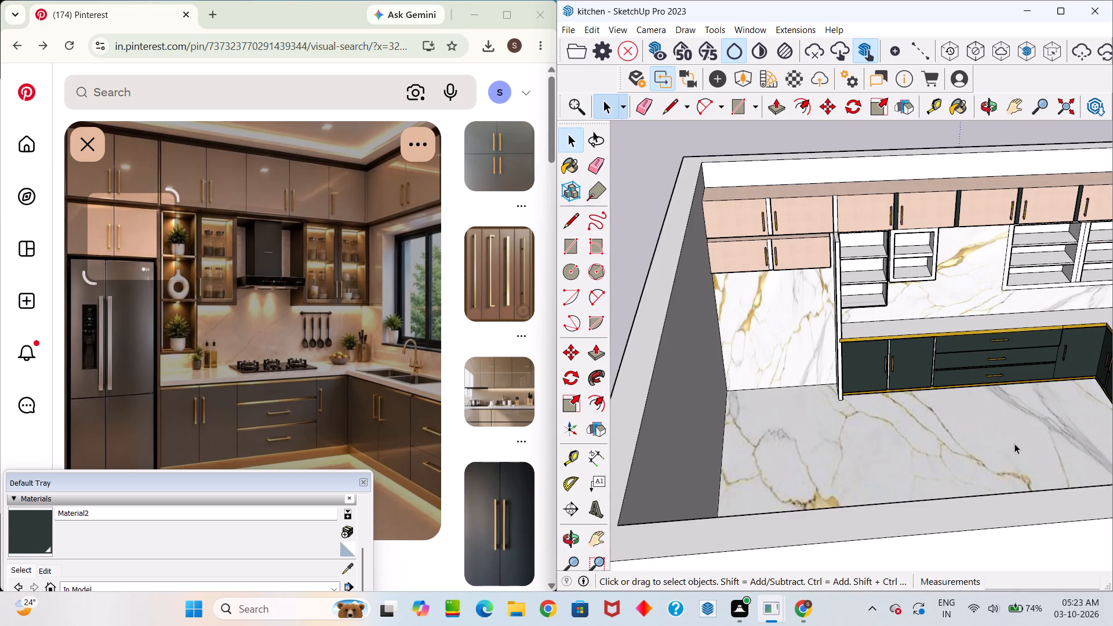
middle_drag(987, 410, 1020, 482)
drag(988, 405, 1020, 482)
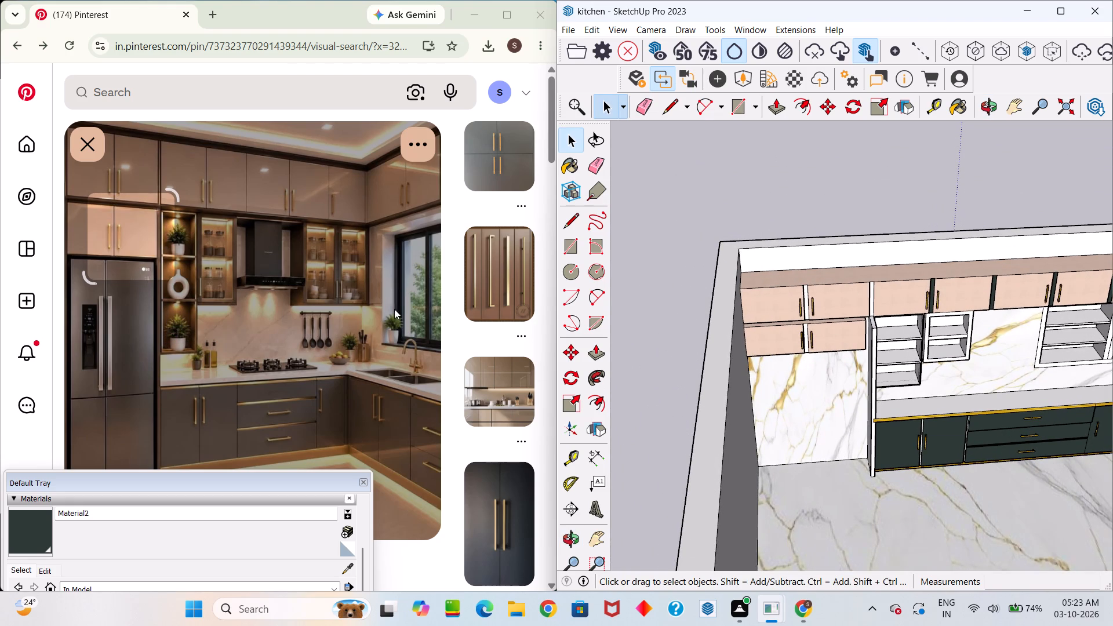
Switch to the Pinterest reference and examine its open display niche, the adjacent glass cabinet and the lit base-cabinet plinth using visual search crops.
click(192, 262)
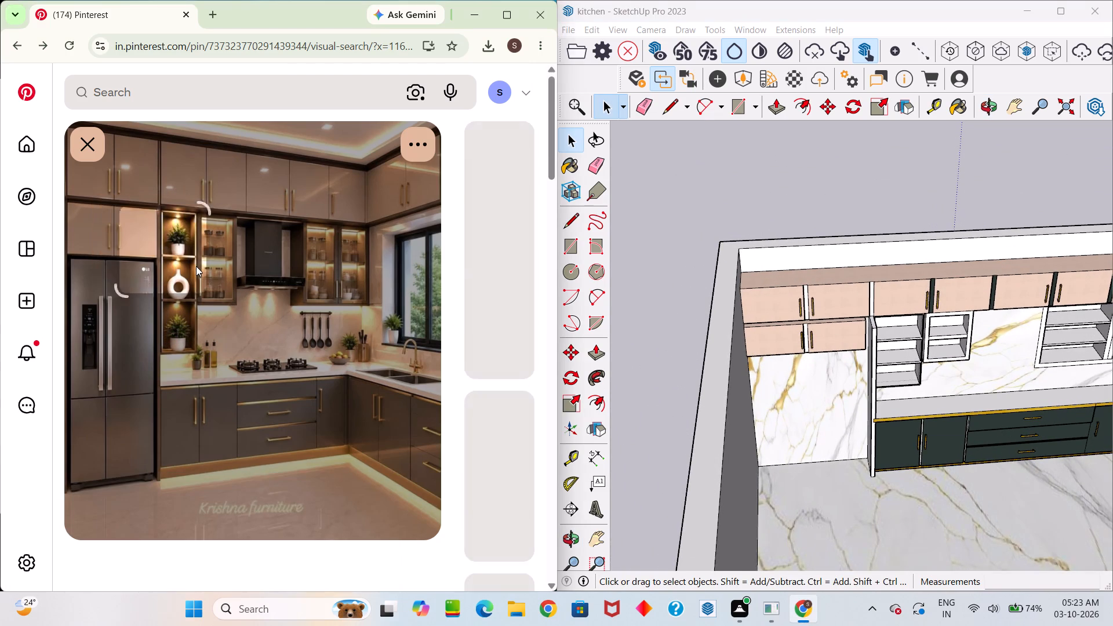
scroll(195, 267, up, 8)
drag(232, 220, 216, 233)
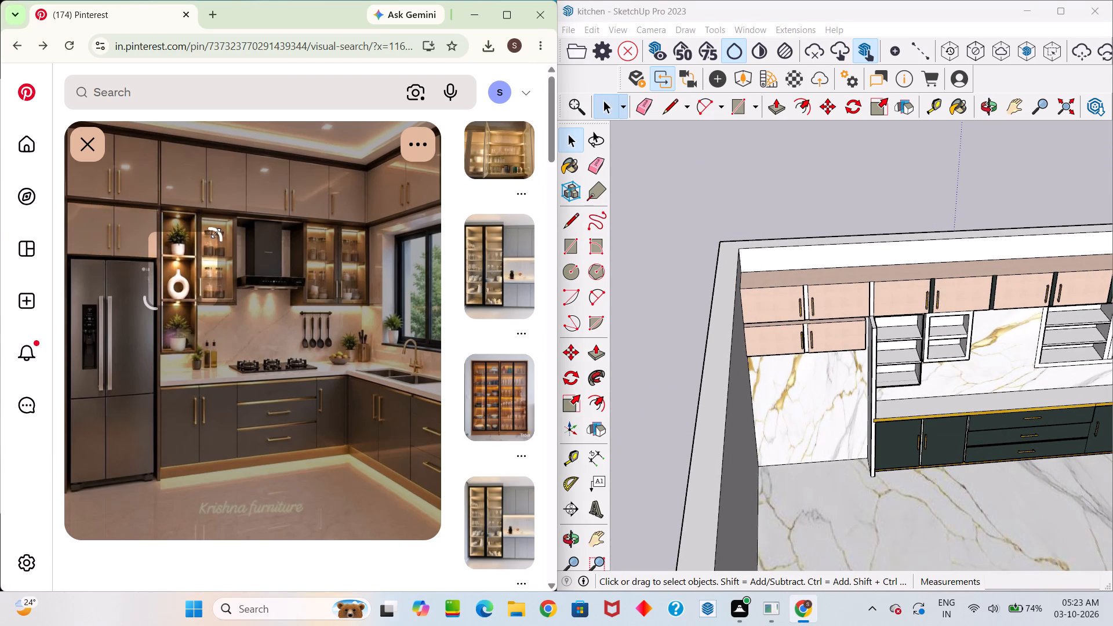
drag(216, 233, 216, 234)
drag(158, 298, 185, 267)
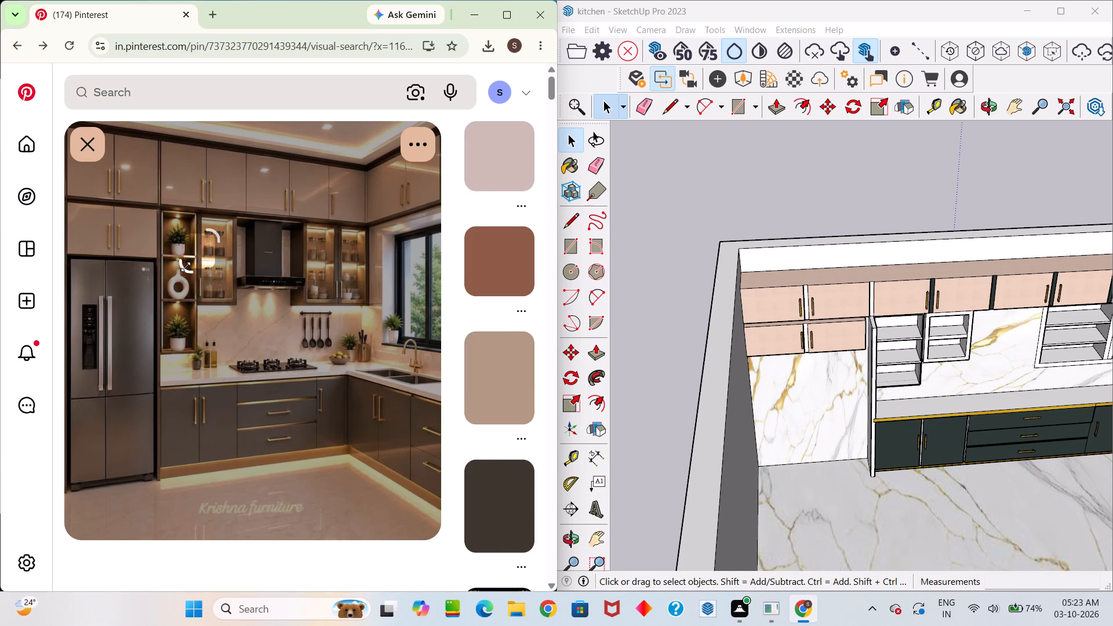
drag(185, 267, 192, 260)
drag(214, 230, 209, 235)
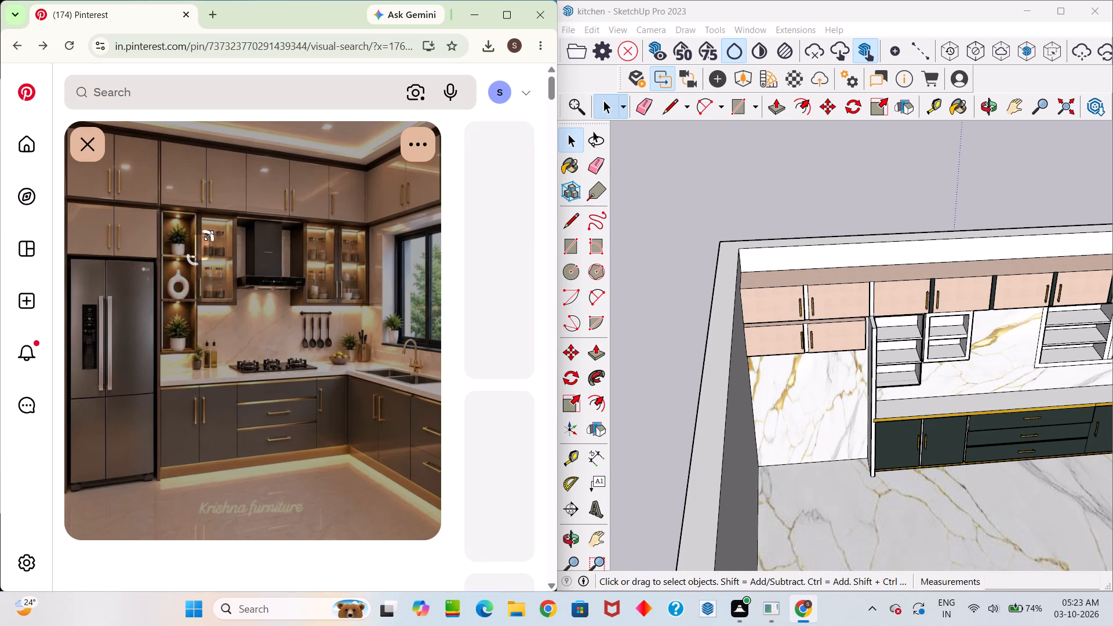
drag(209, 235, 204, 239)
drag(193, 258, 192, 267)
drag(192, 267, 206, 256)
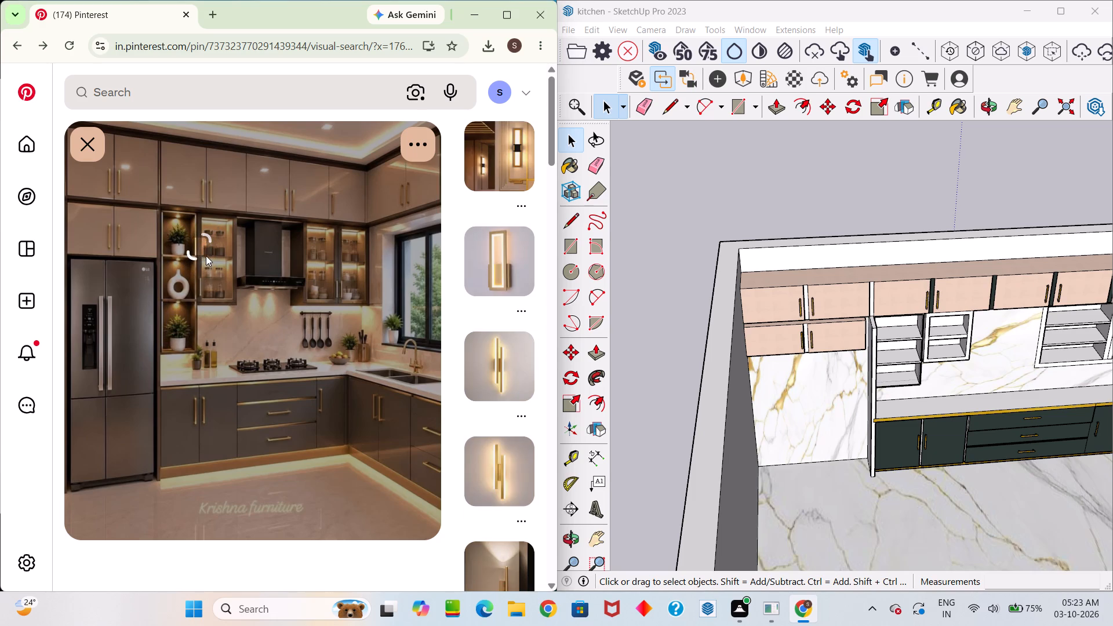
drag(206, 256, 206, 250)
scroll(200, 242, up, 17)
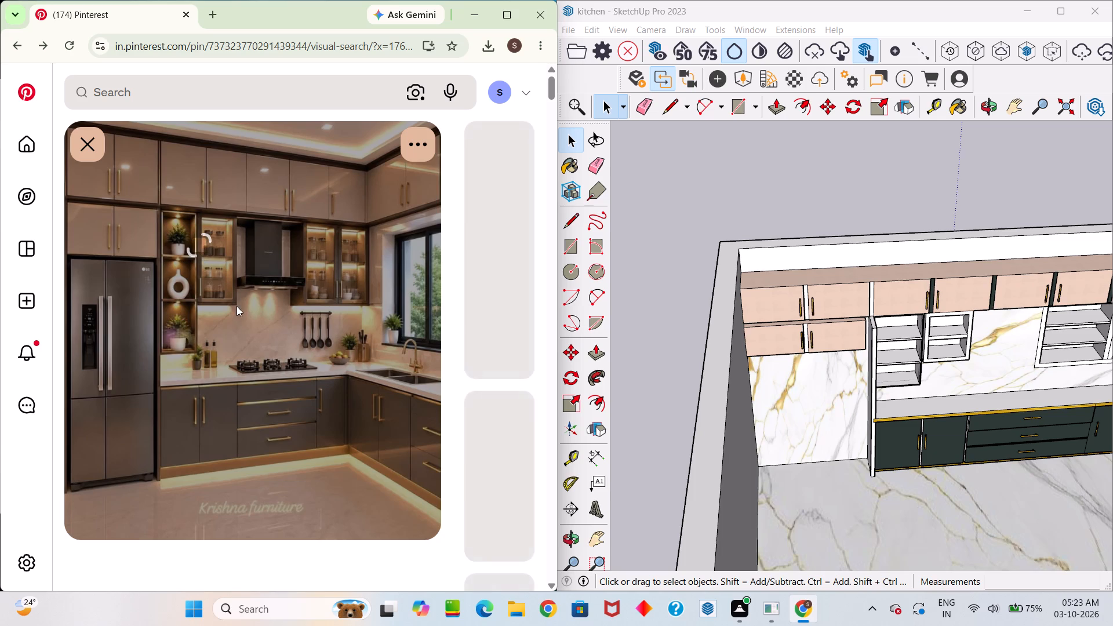
click(416, 486)
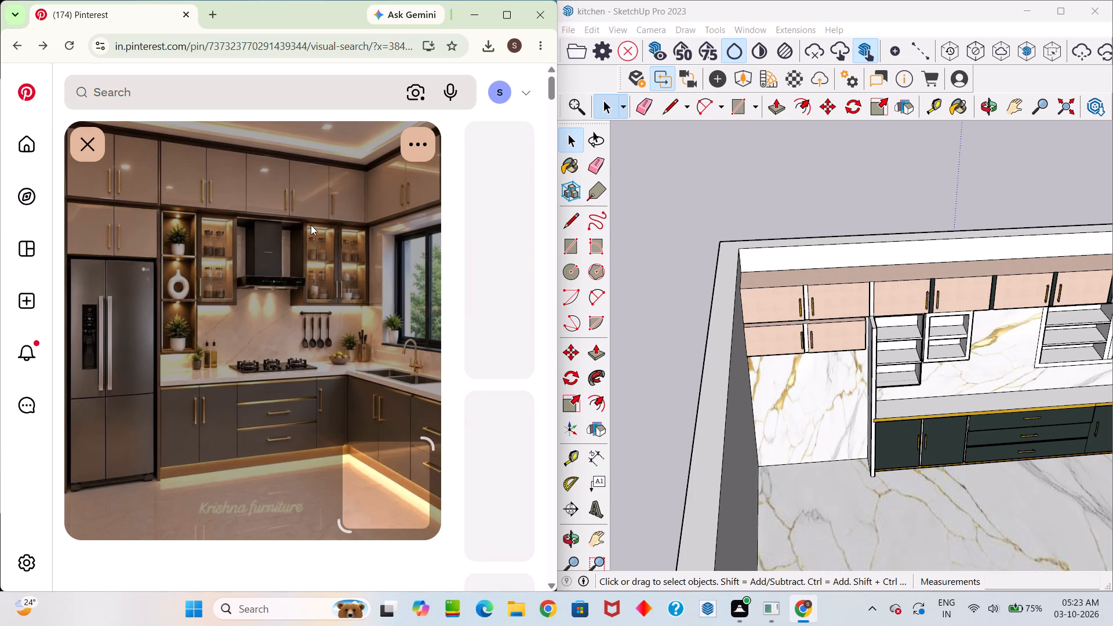
Examine the upper cabinets, the counter corner and the lit plinth in the Pinterest reference using visual search crops.
click(325, 219)
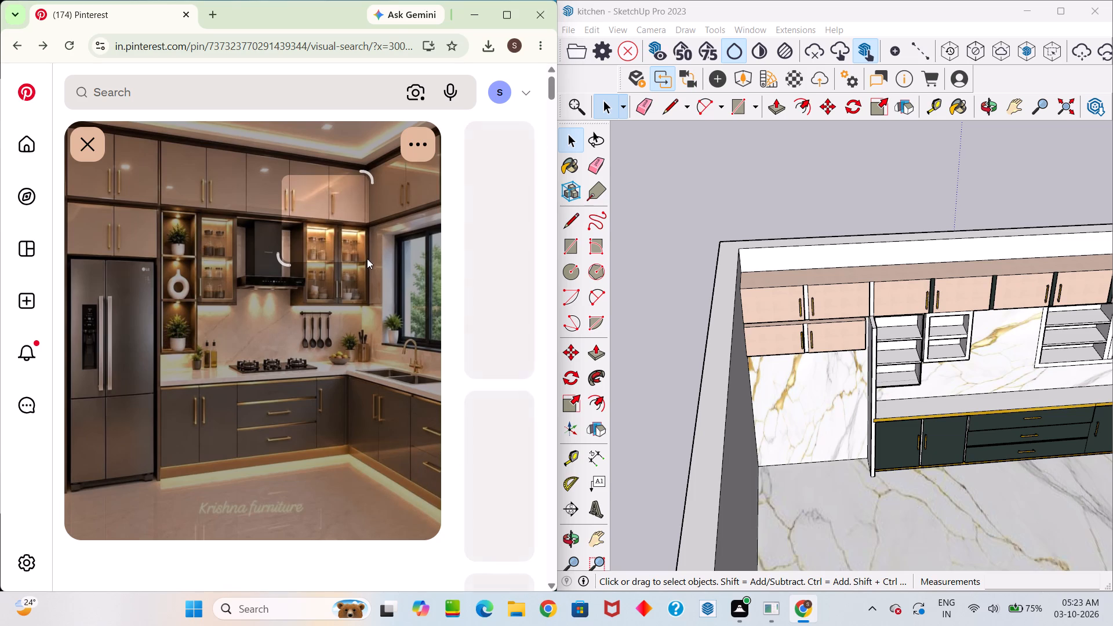
drag(367, 259, 395, 402)
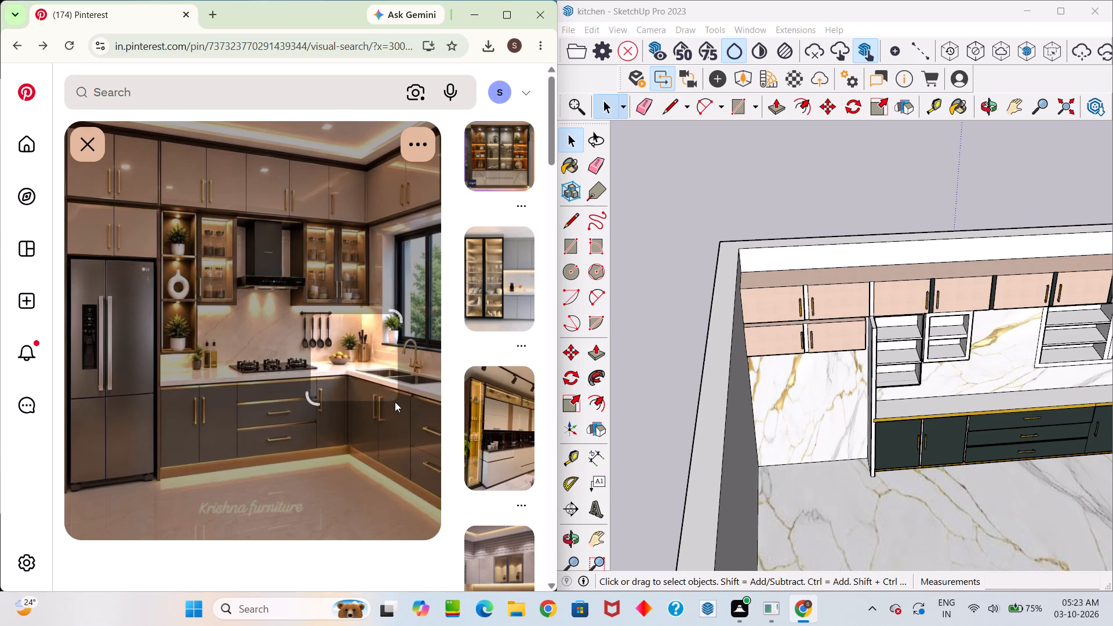
drag(395, 402, 225, 598)
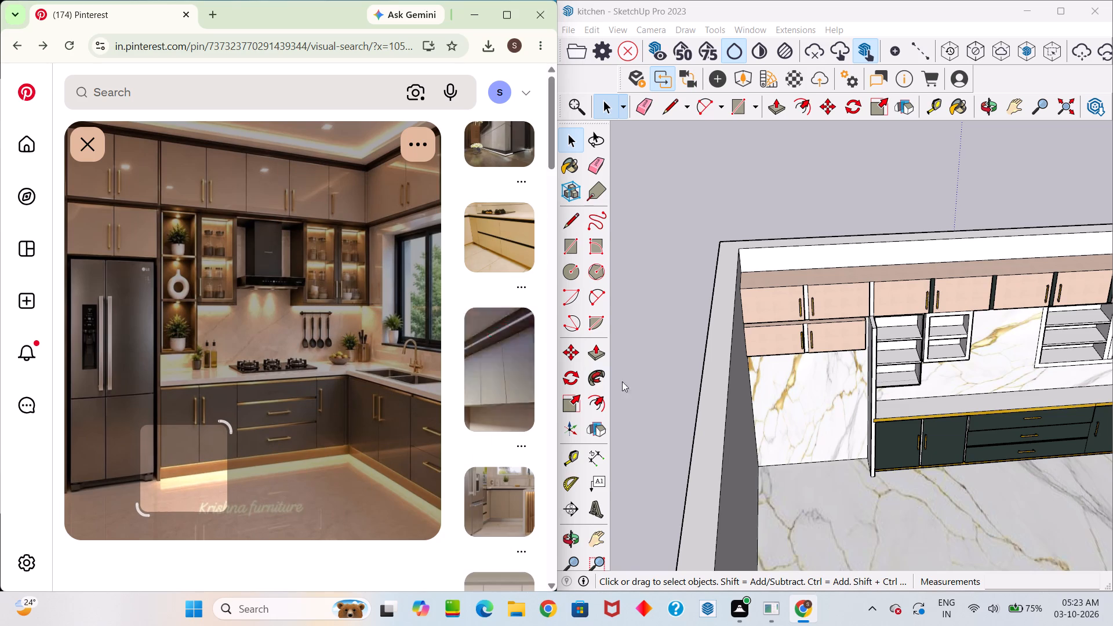
Review the SketchUp kitchen from several angles, examining the open shelves, upper cabinets, base cabinets and marble floor.
scroll(841, 356, up, 7)
middle_drag(897, 334, 827, 103)
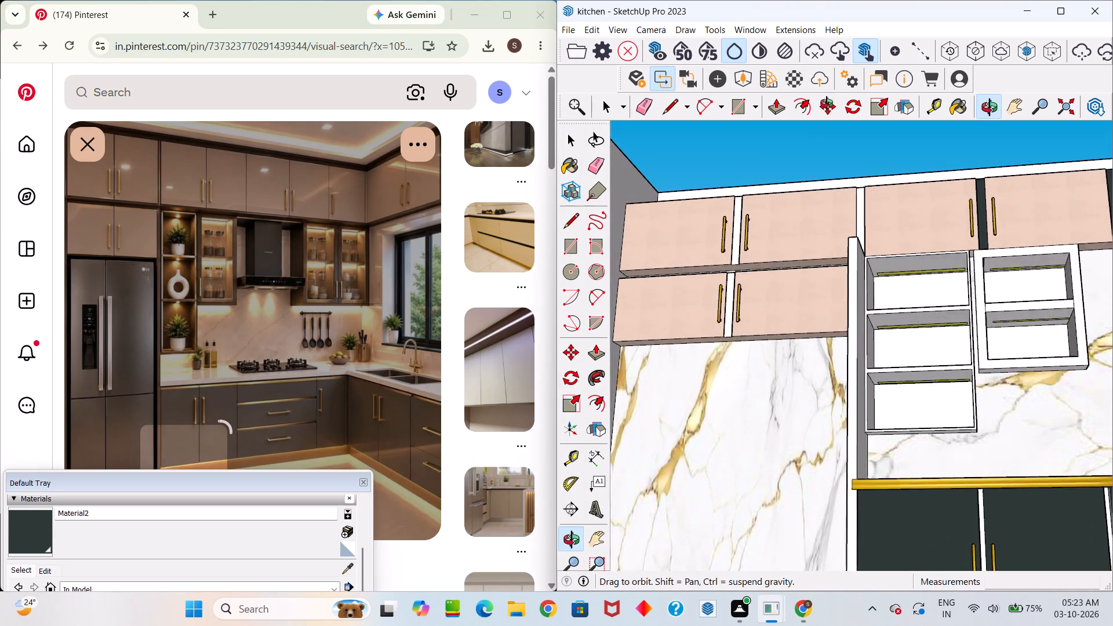
middle_drag(827, 103, 773, 360)
scroll(757, 384, down, 18)
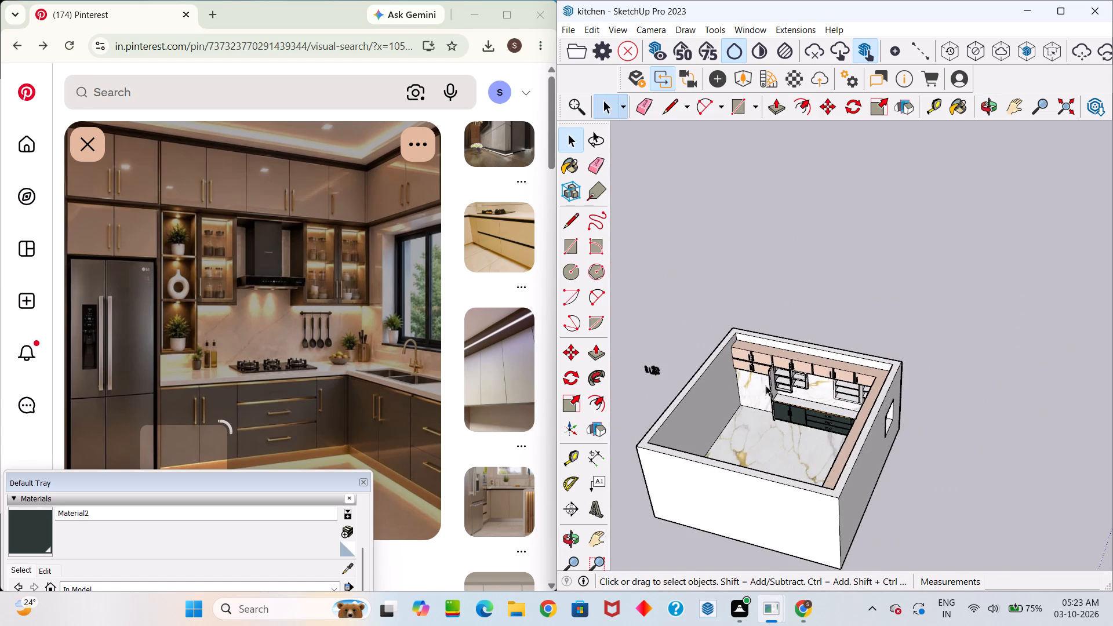
scroll(766, 403, up, 7)
middle_drag(766, 404, 850, 324)
drag(777, 385, 850, 324)
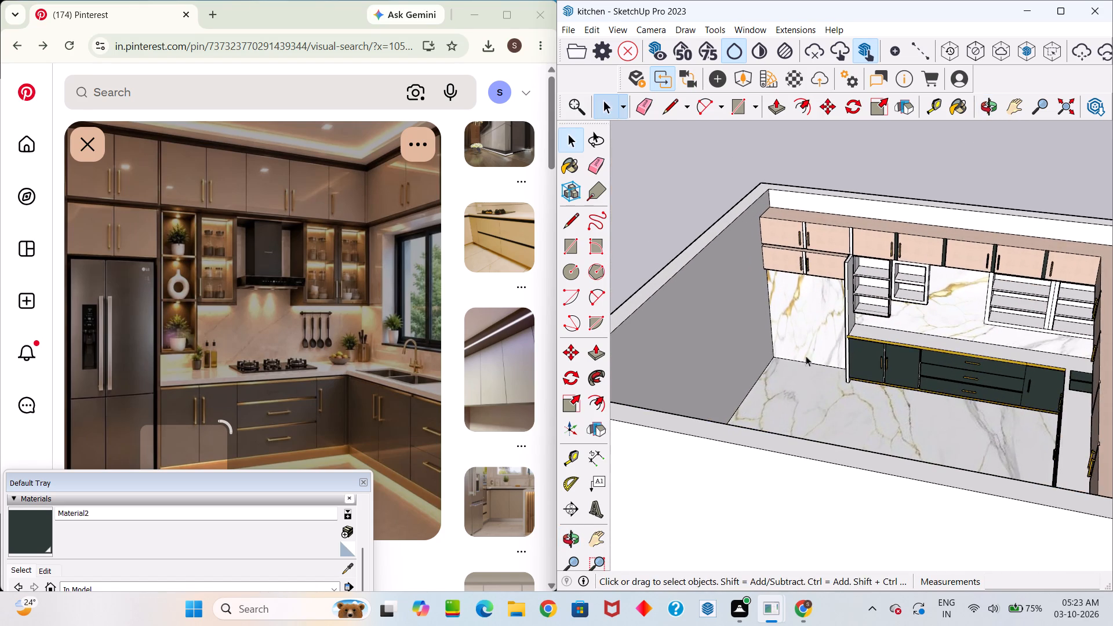
middle_drag(748, 370, 772, 359)
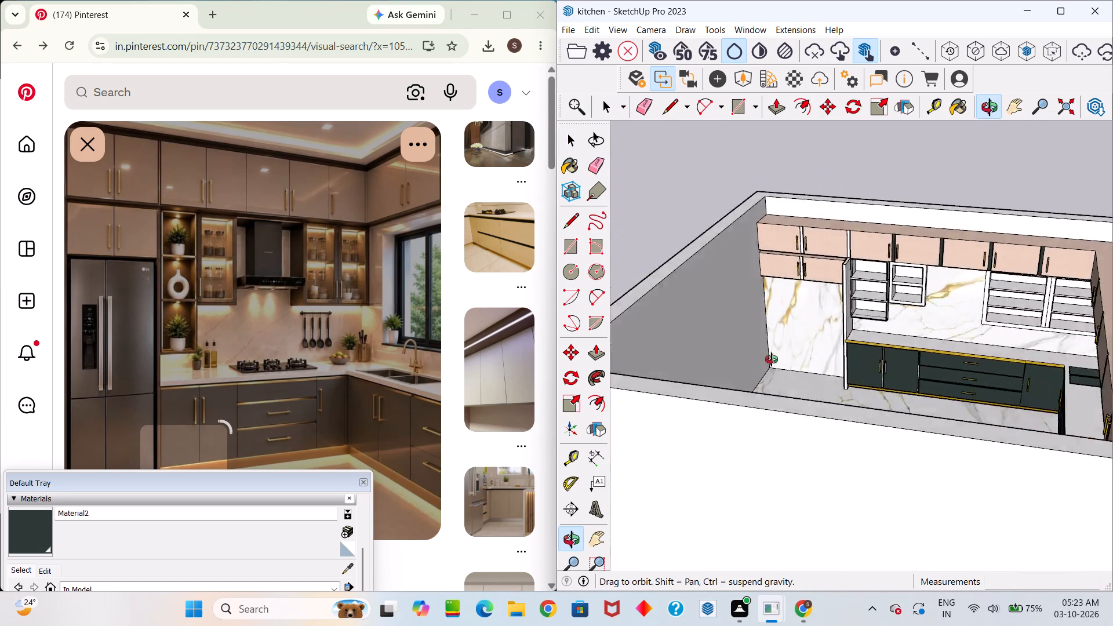
middle_drag(772, 359, 801, 413)
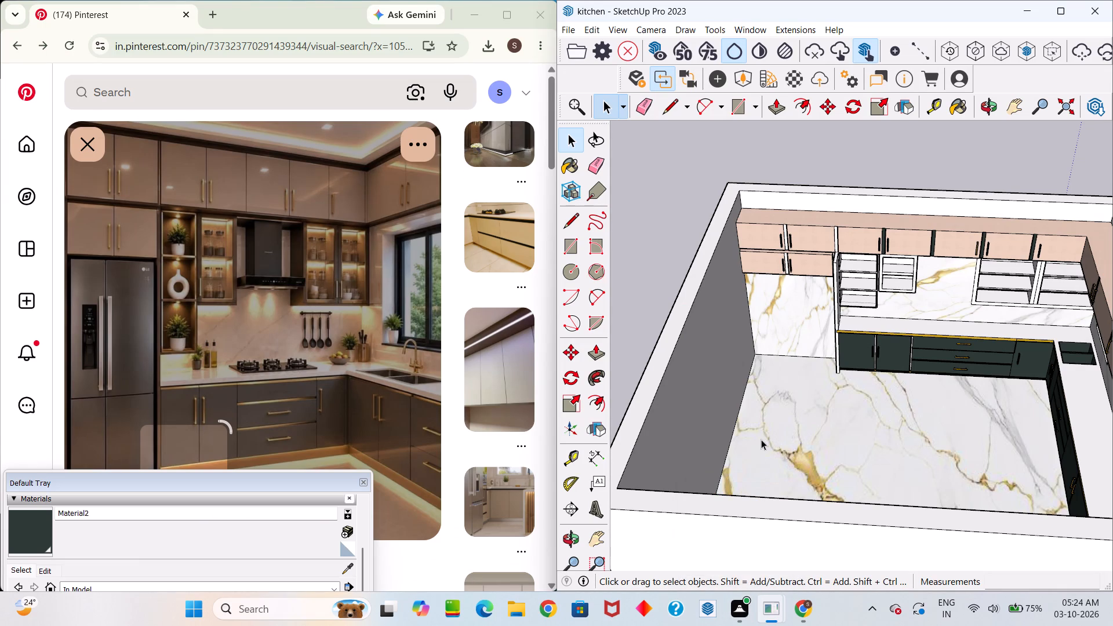
middle_drag(777, 424, 797, 501)
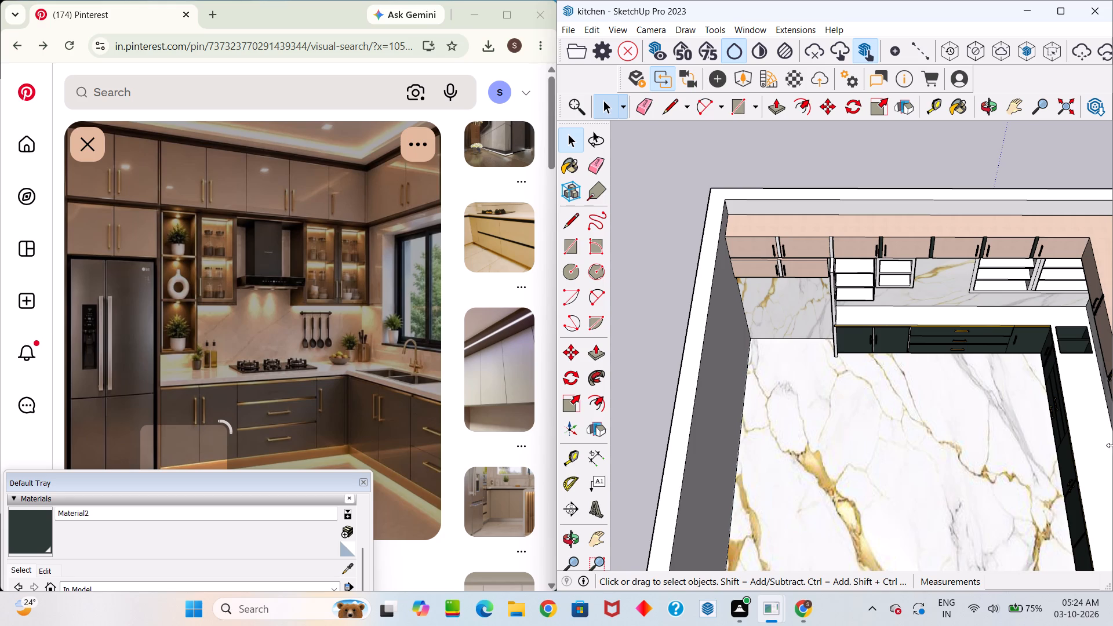
right_click(1112, 625)
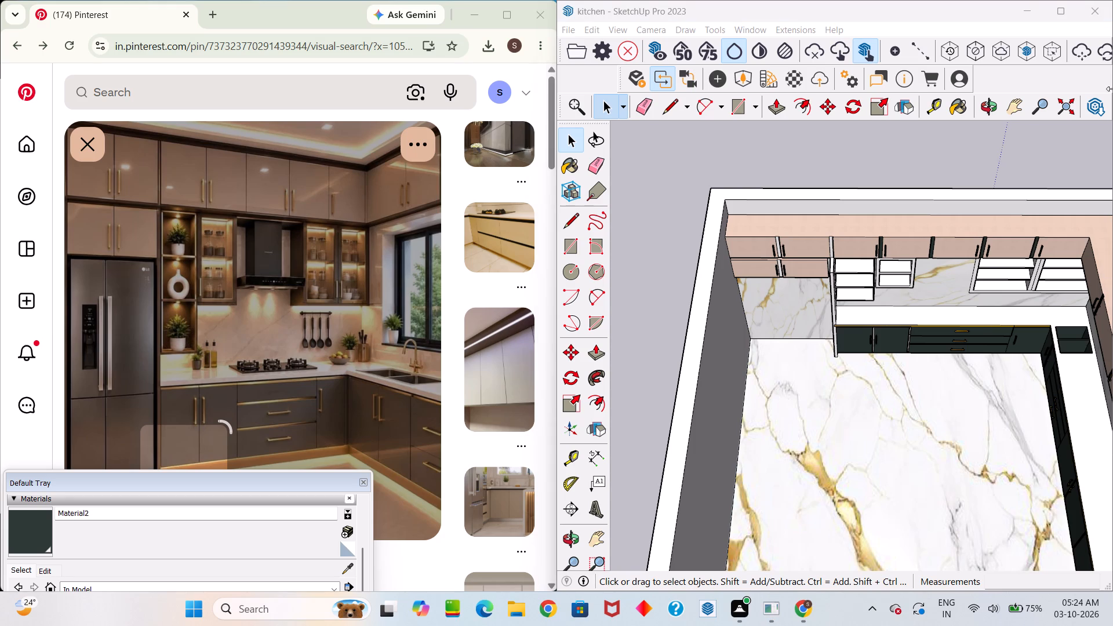
scroll(905, 294, down, 5)
middle_drag(868, 310, 929, 355)
scroll(878, 330, down, 1)
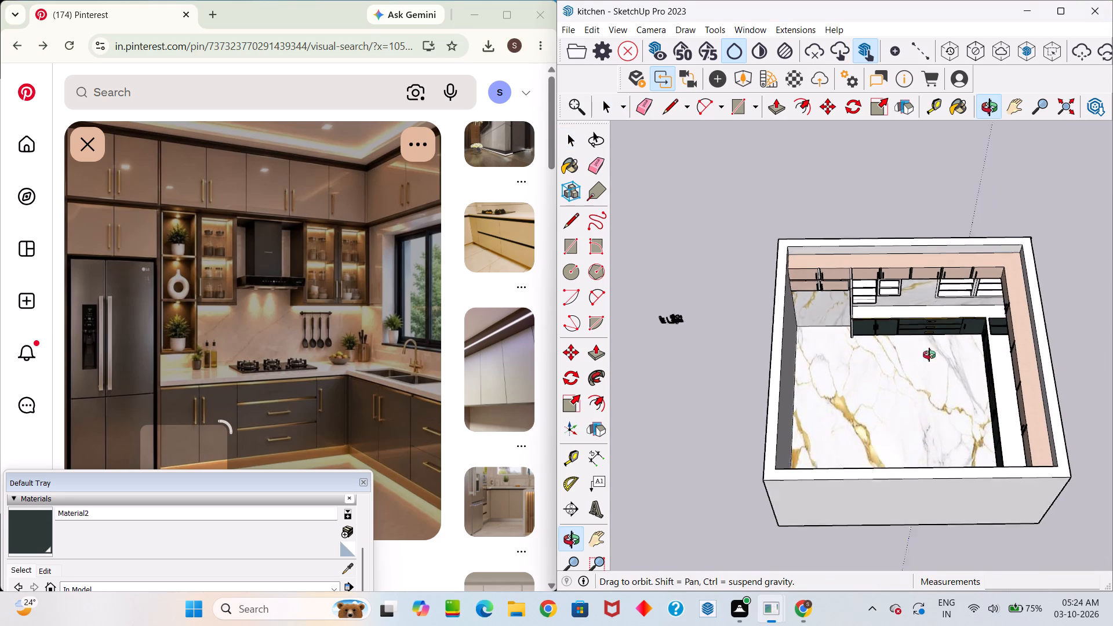
middle_drag(929, 355, 999, 264)
scroll(967, 282, up, 12)
middle_drag(965, 318, 989, 225)
drag(972, 301, 989, 225)
scroll(1071, 327, down, 1)
middle_drag(890, 326, 1002, 267)
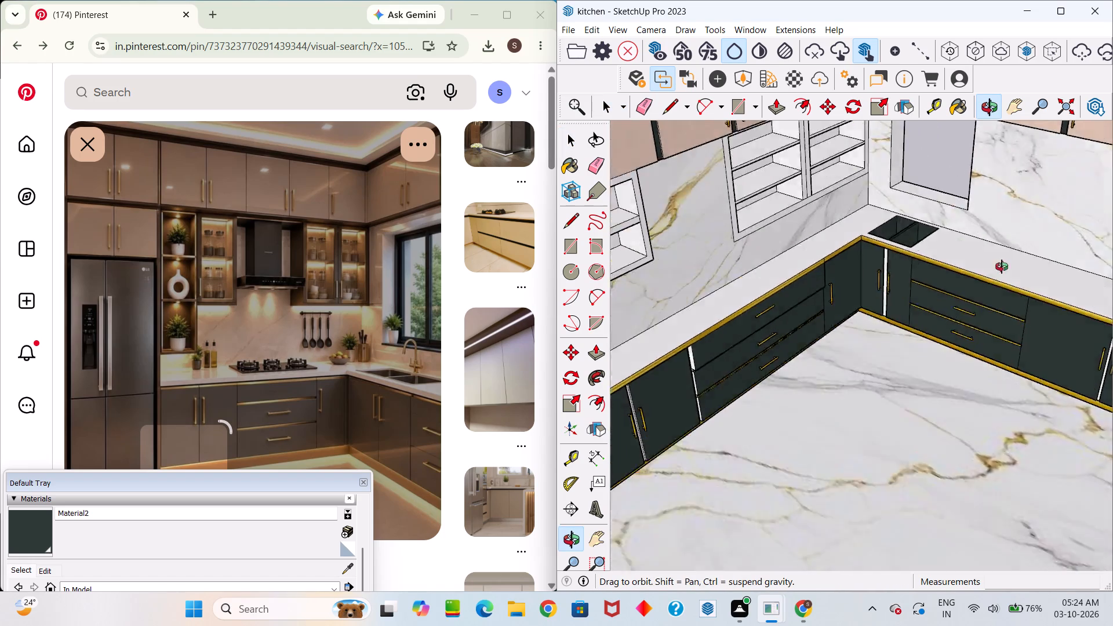
middle_drag(1002, 267, 820, 371)
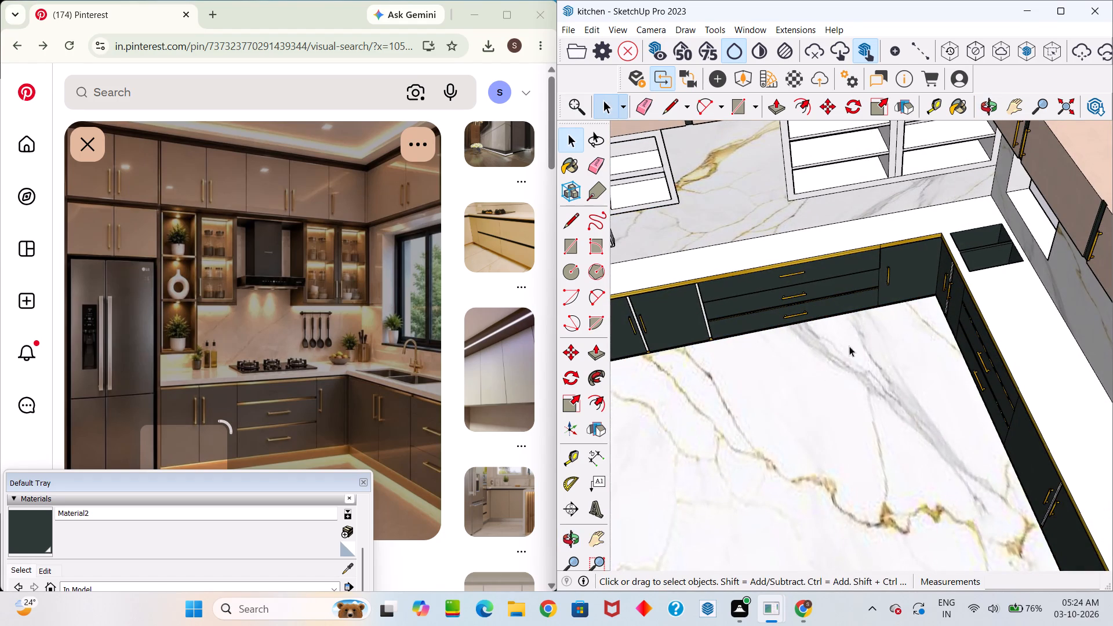
middle_drag(856, 339, 913, 434)
drag(856, 339, 913, 434)
scroll(349, 311, up, 1)
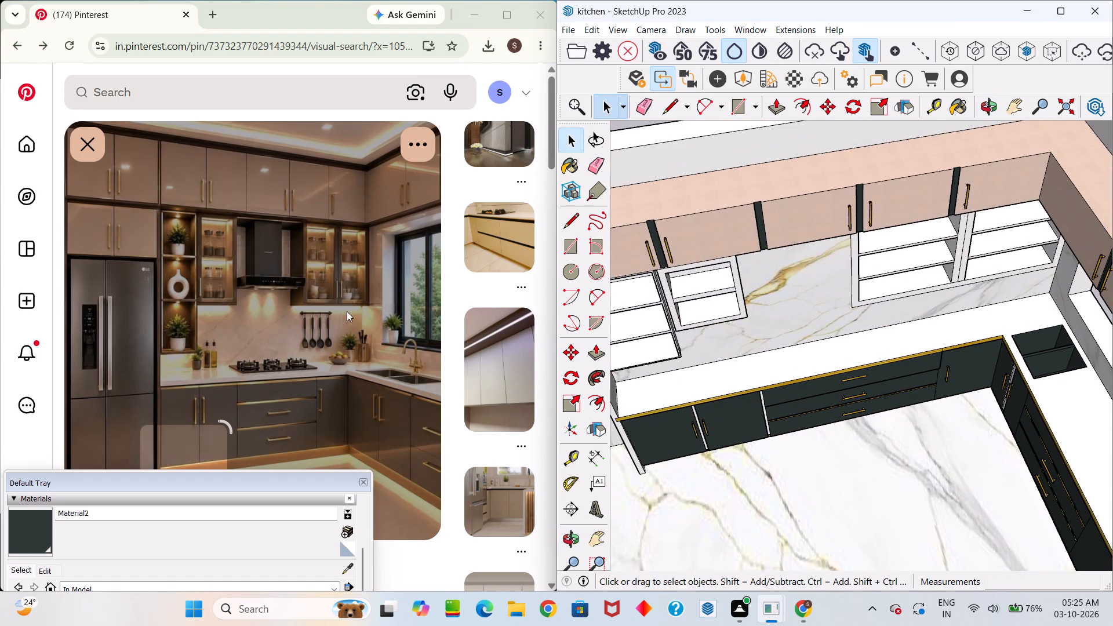
Close the Default Tray covering the reference, exit the Pinterest visual search and examine the enlarged kitchen image.
scroll(347, 311, up, 3)
scroll(317, 231, up, 5)
click(365, 481)
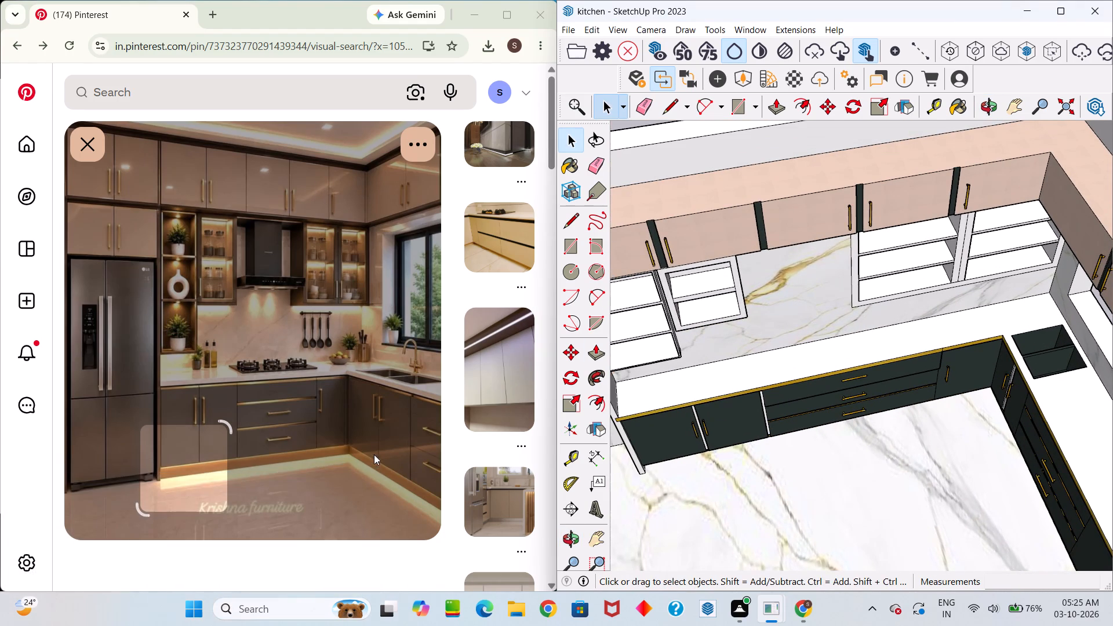
scroll(397, 451, up, 4)
click(357, 383)
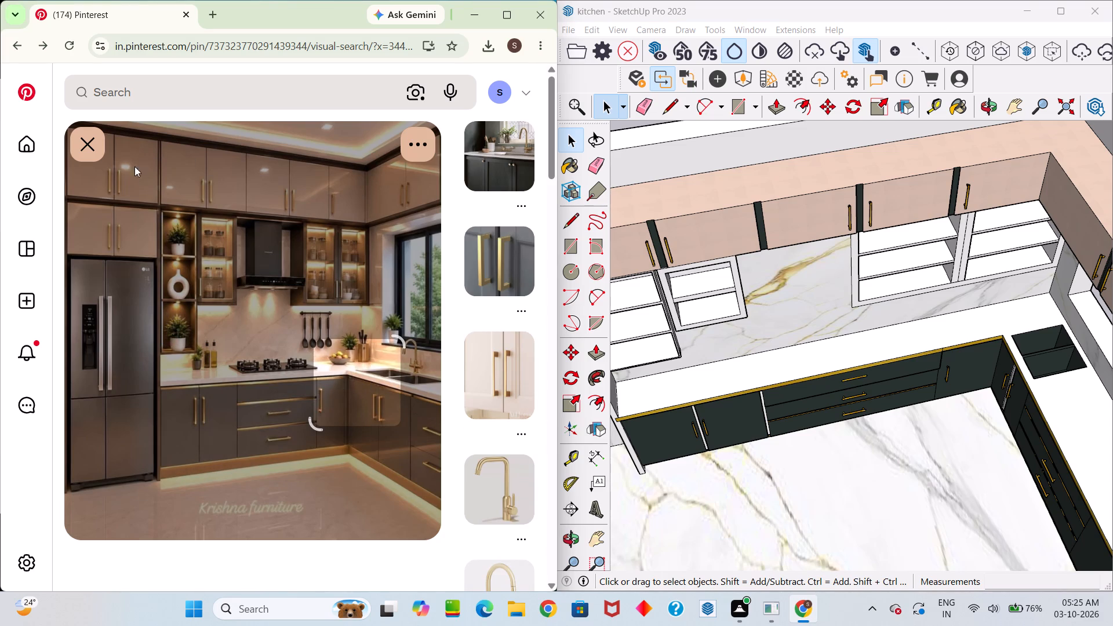
click(101, 145)
scroll(310, 316, up, 3)
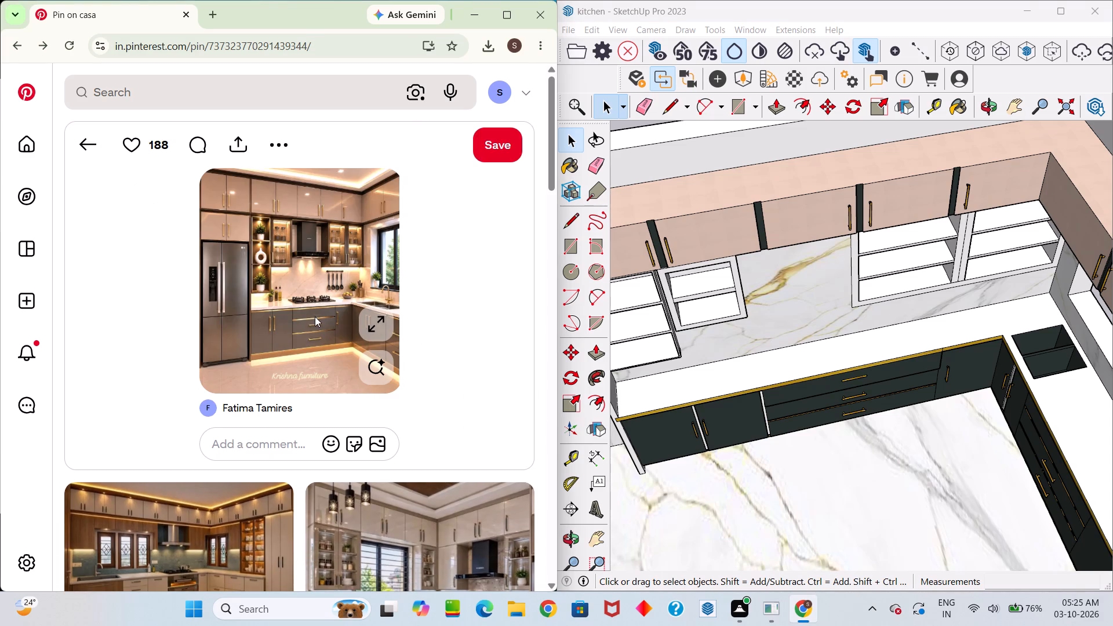
click(378, 326)
scroll(381, 325, up, 10)
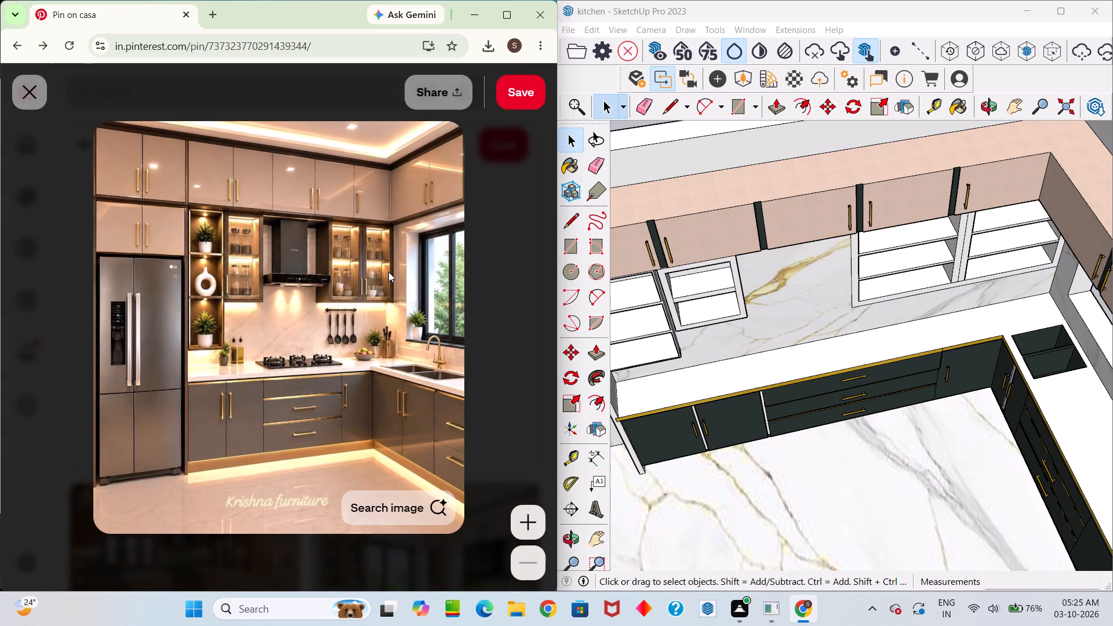
scroll(372, 285, up, 5)
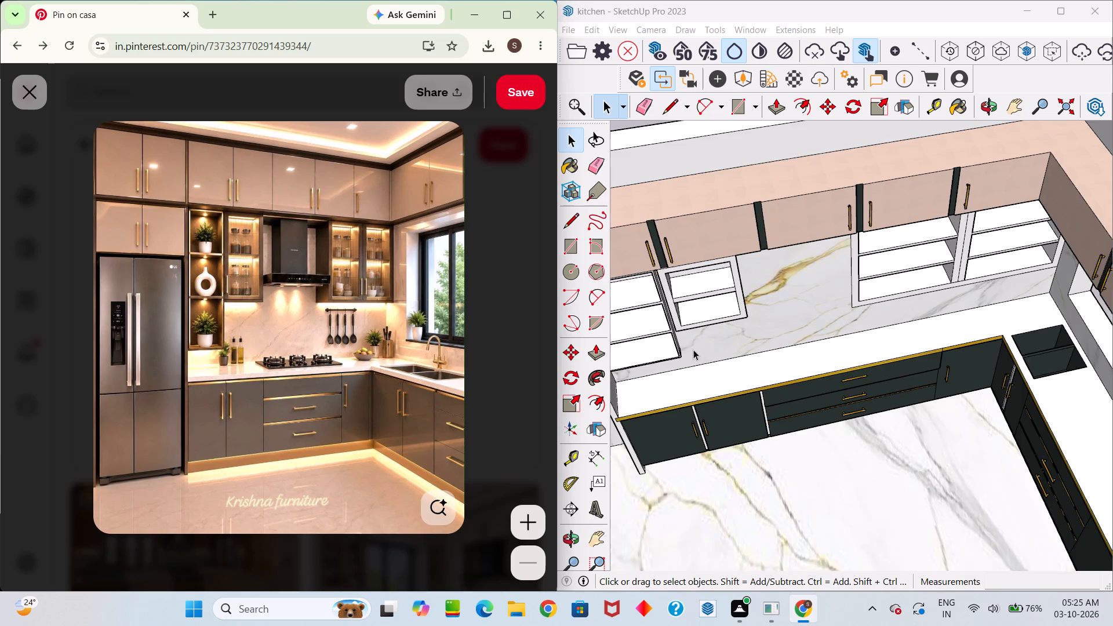
Examine the SketchUp model's open shelf units and the marble backsplash between them against the enlarged reference.
scroll(716, 351, up, 4)
middle_drag(885, 245, 867, 144)
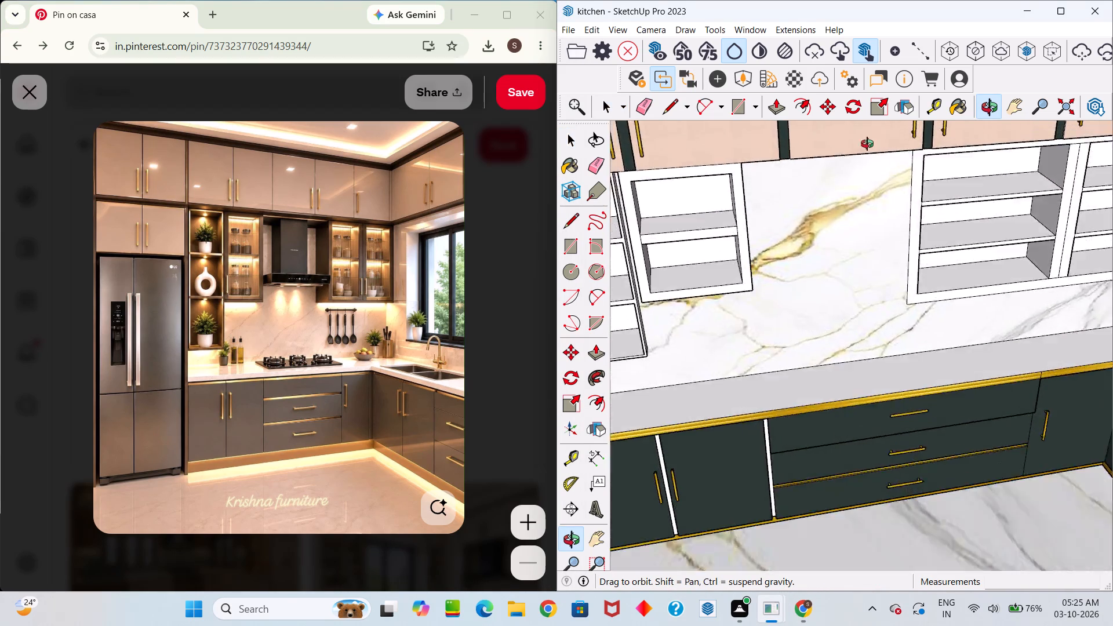
middle_drag(867, 144, 846, 174)
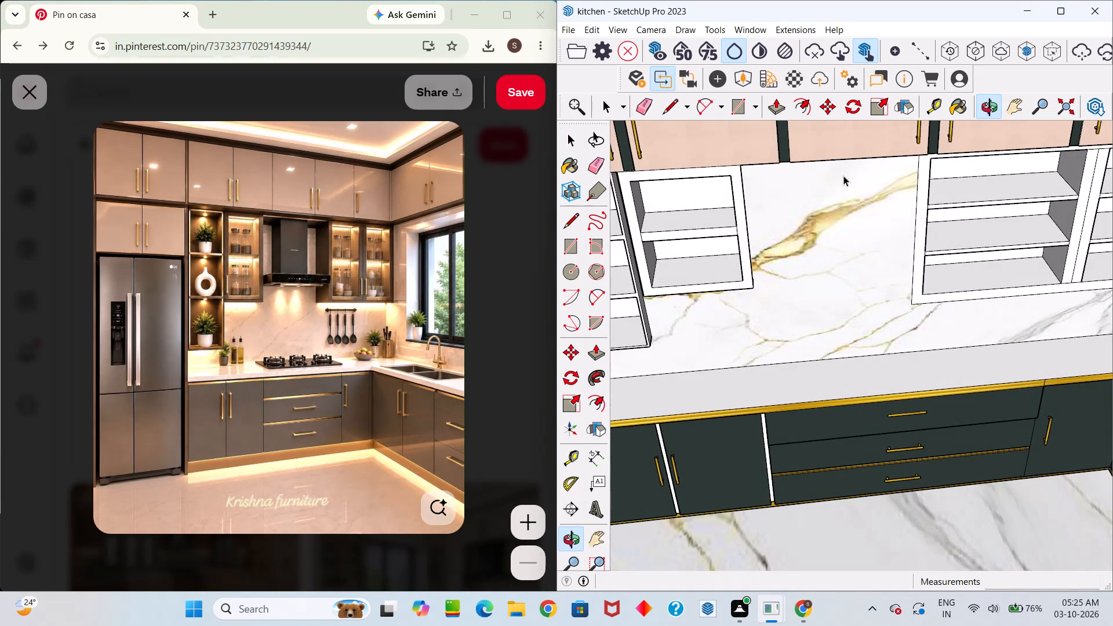
click(819, 256)
middle_drag(813, 253, 627, 70)
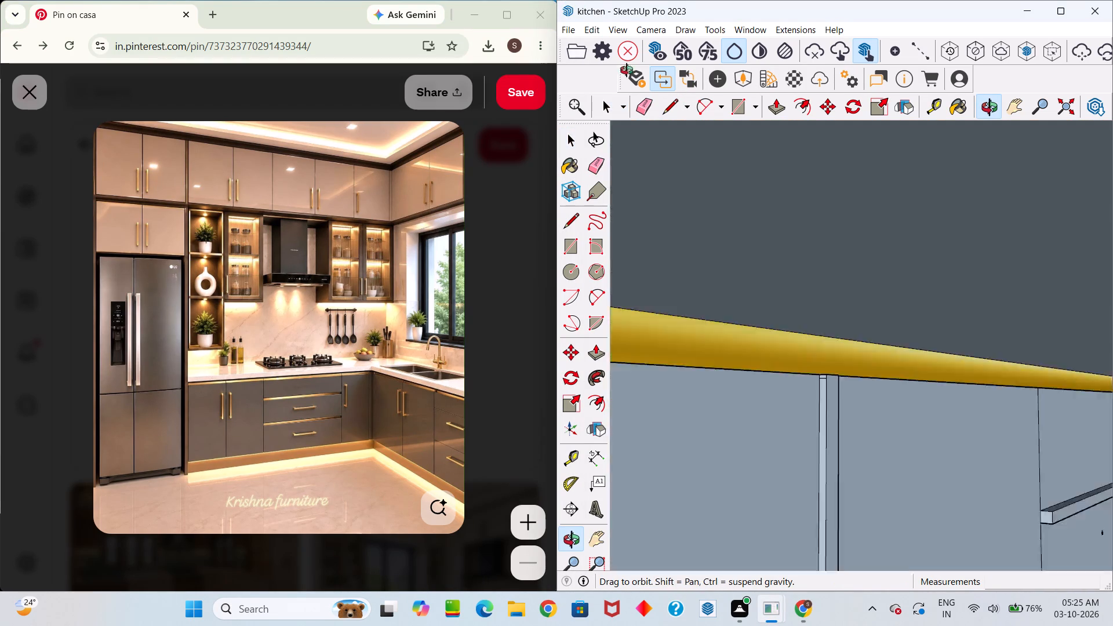
middle_drag(627, 70, 1069, 166)
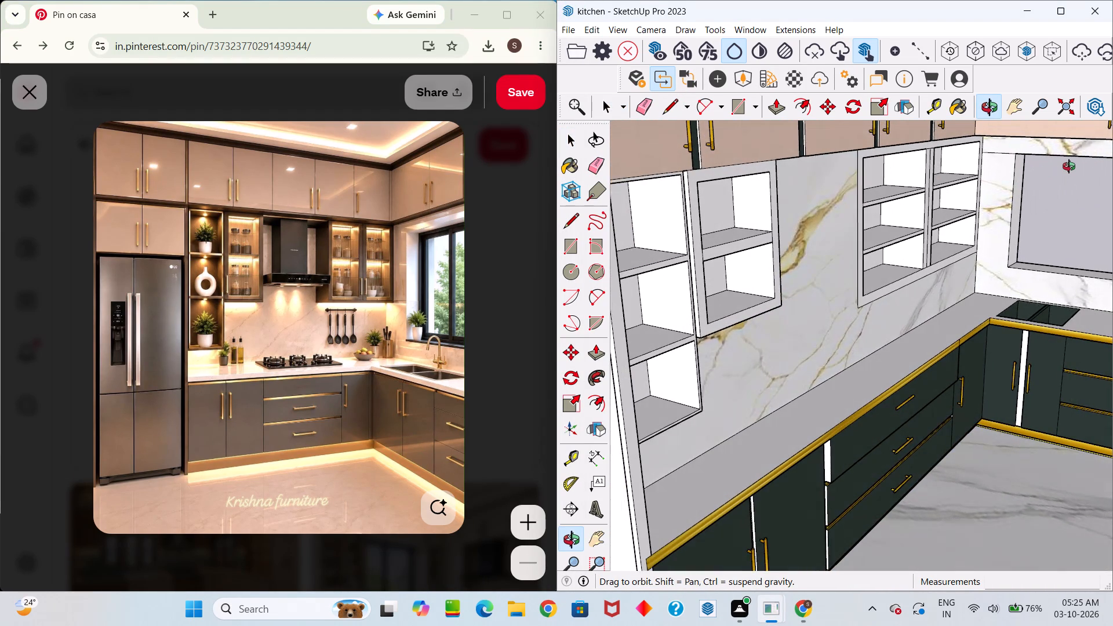
middle_drag(1069, 166, 876, 203)
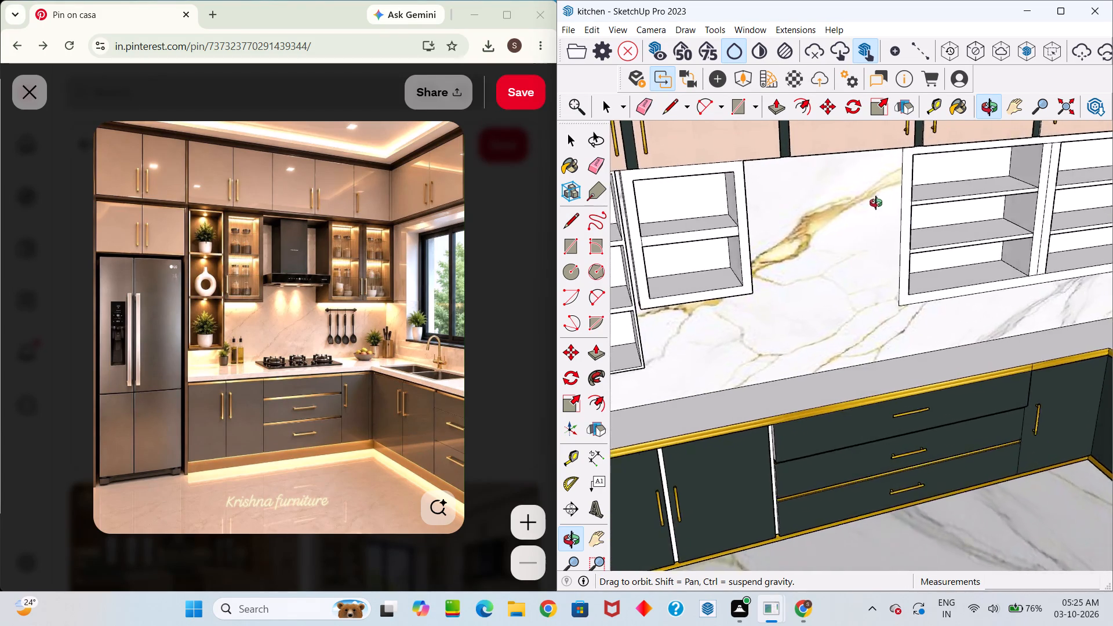
middle_drag(876, 203, 933, 100)
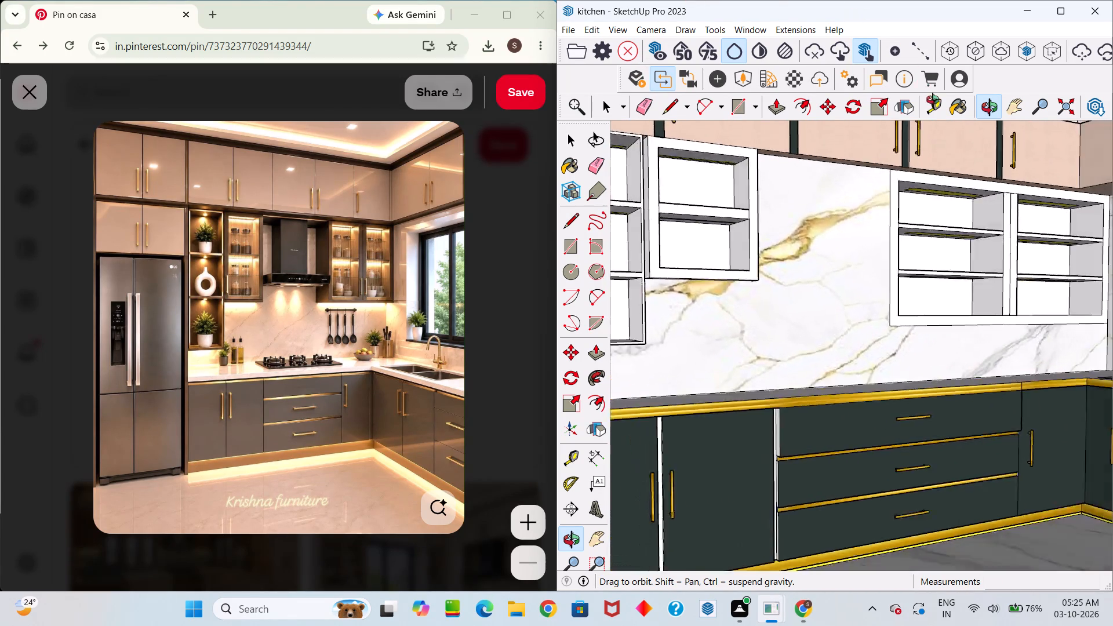
middle_drag(933, 100, 844, 249)
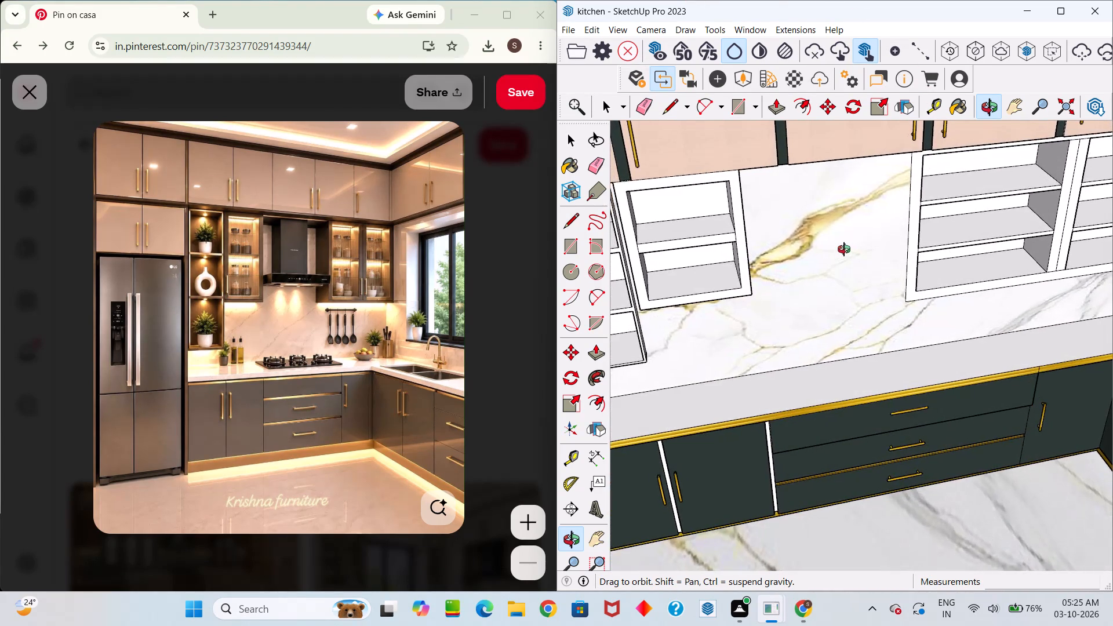
middle_drag(844, 249, 843, 252)
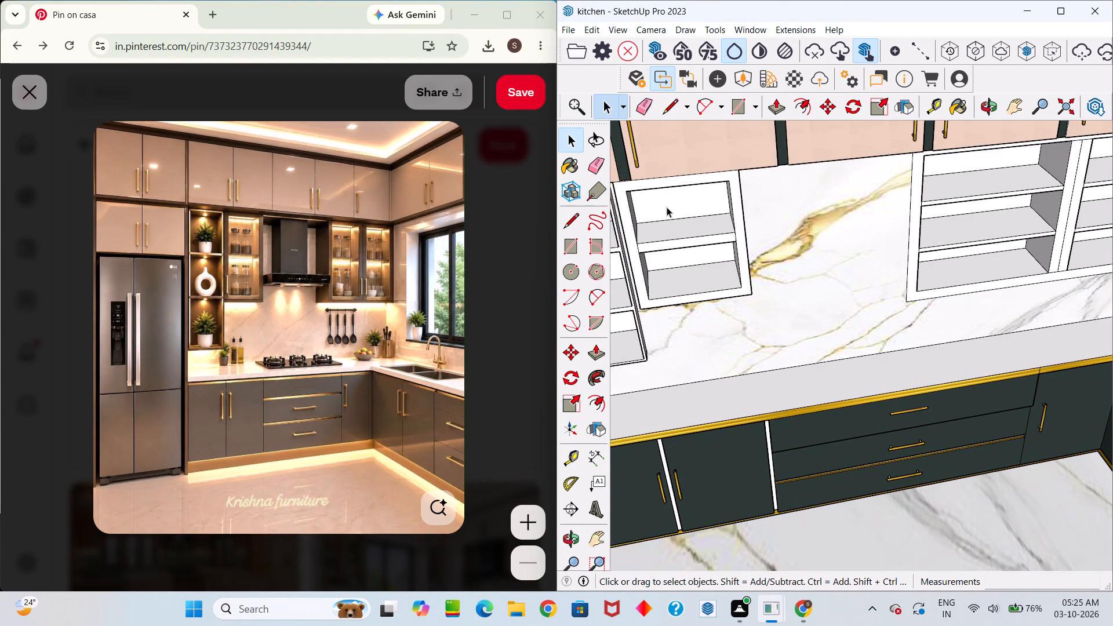
middle_drag(788, 251, 403, 245)
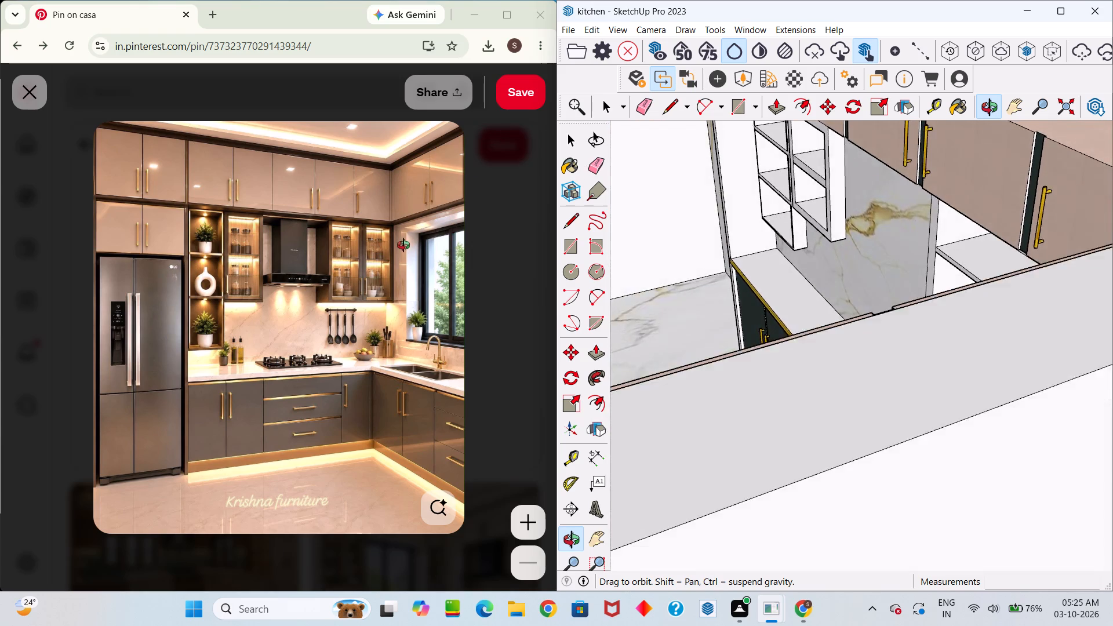
middle_drag(403, 245, 697, 263)
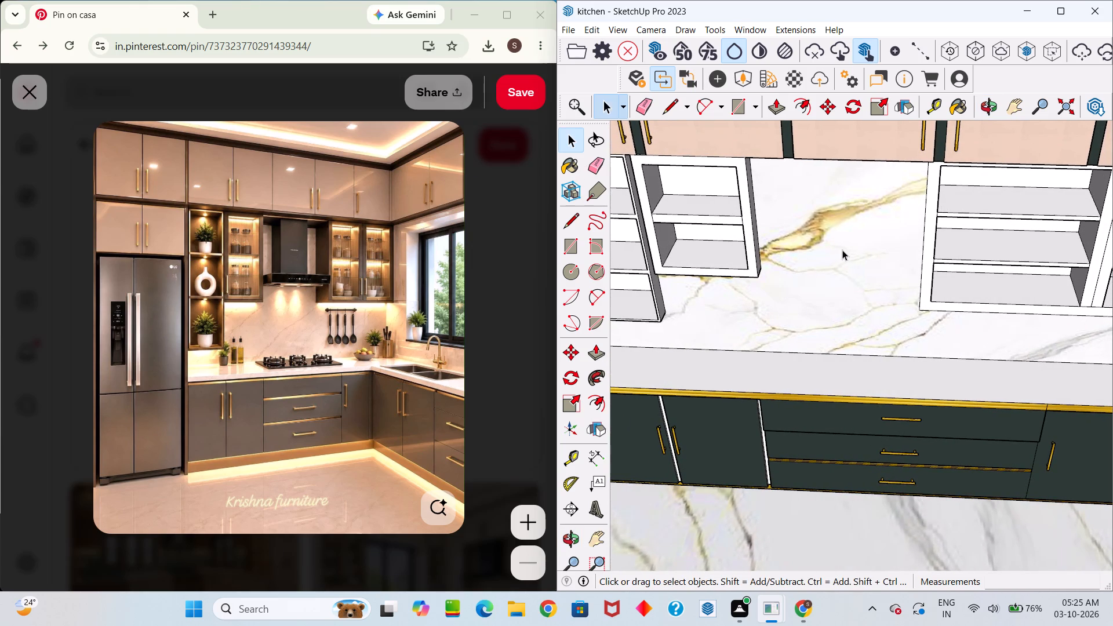
Push/Pull the outer front frame of the double open shelf unit near the sink corner by about 3 5/8".
click(929, 227)
scroll(927, 222, down, 4)
scroll(1030, 208, up, 5)
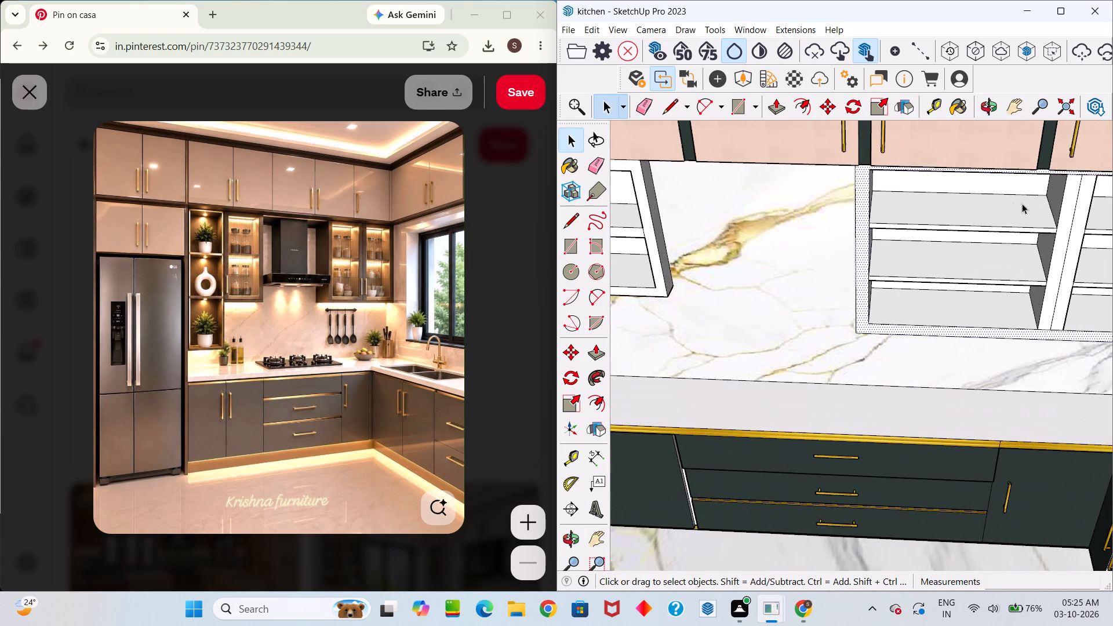
middle_drag(1003, 185, 991, 12)
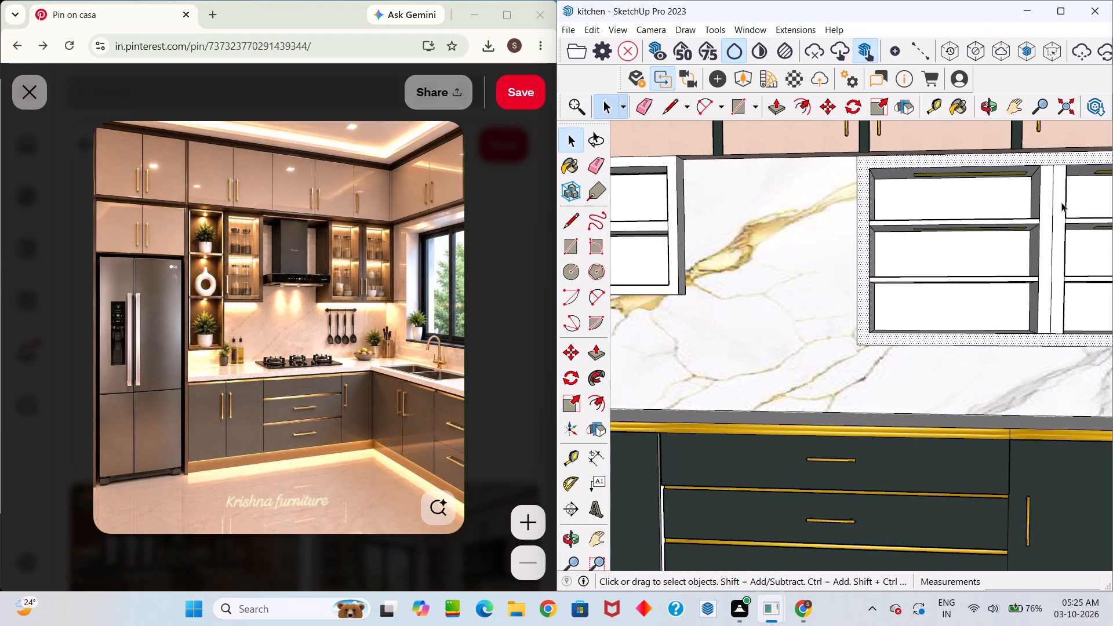
key(p)
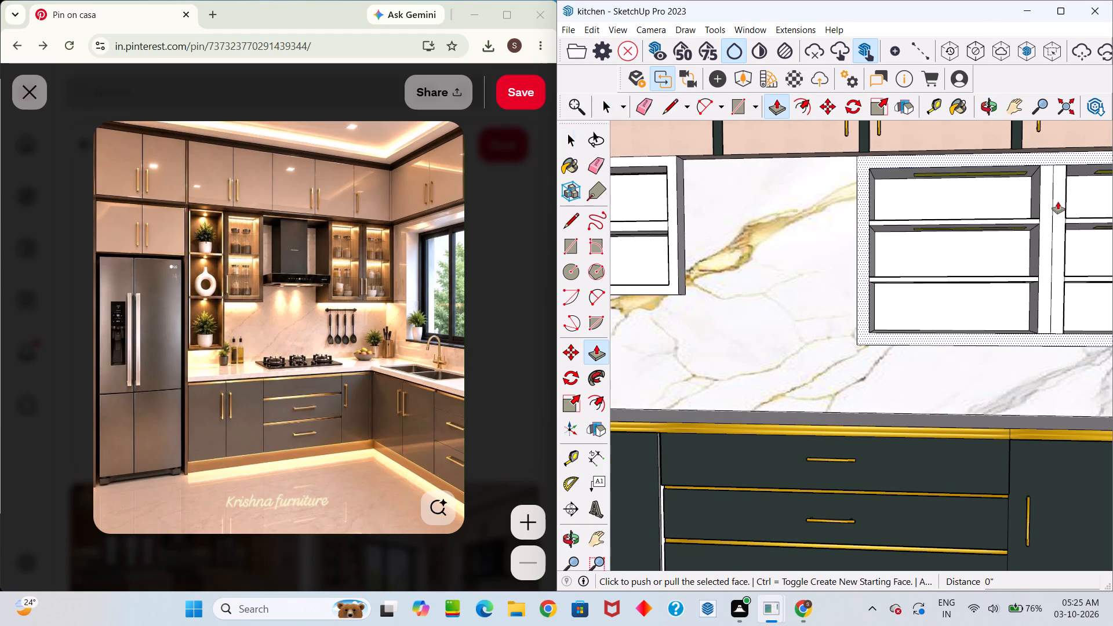
click(863, 225)
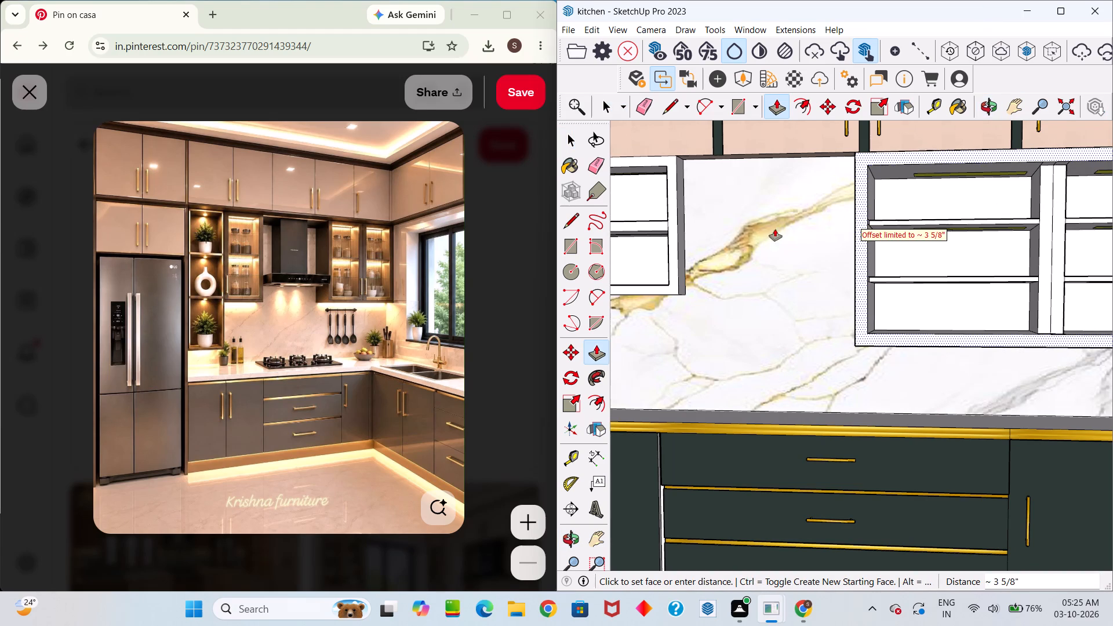
click(671, 235)
Pull both shelf fronts in the bay nearer the hob wall forward about 3 5/8", flush with the unit's frame.
middle_drag(879, 220, 788, 267)
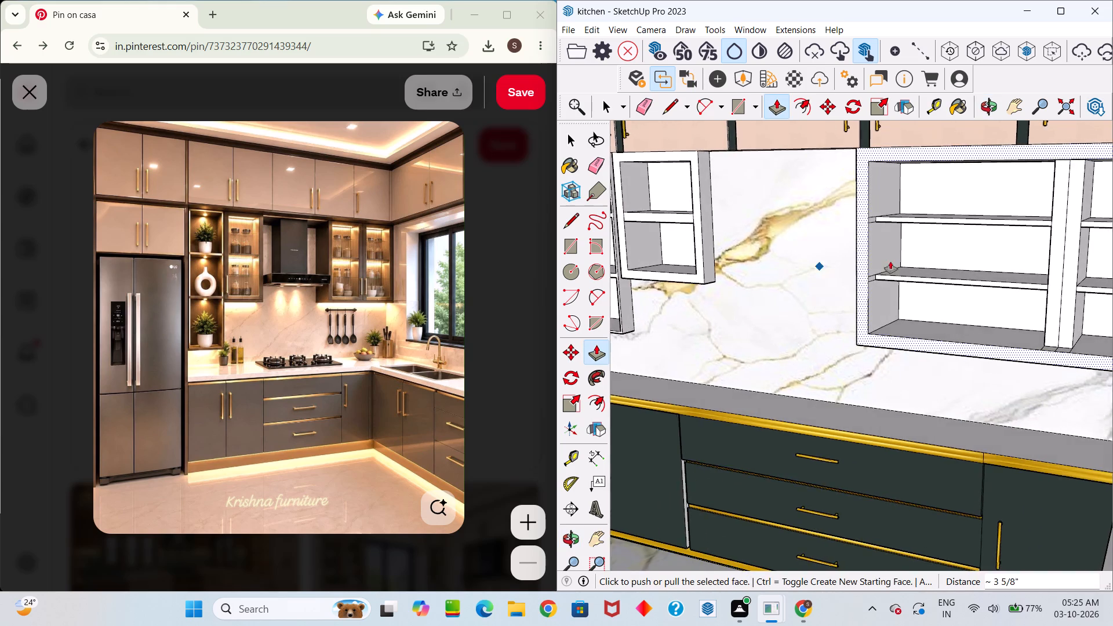
scroll(933, 236, up, 10)
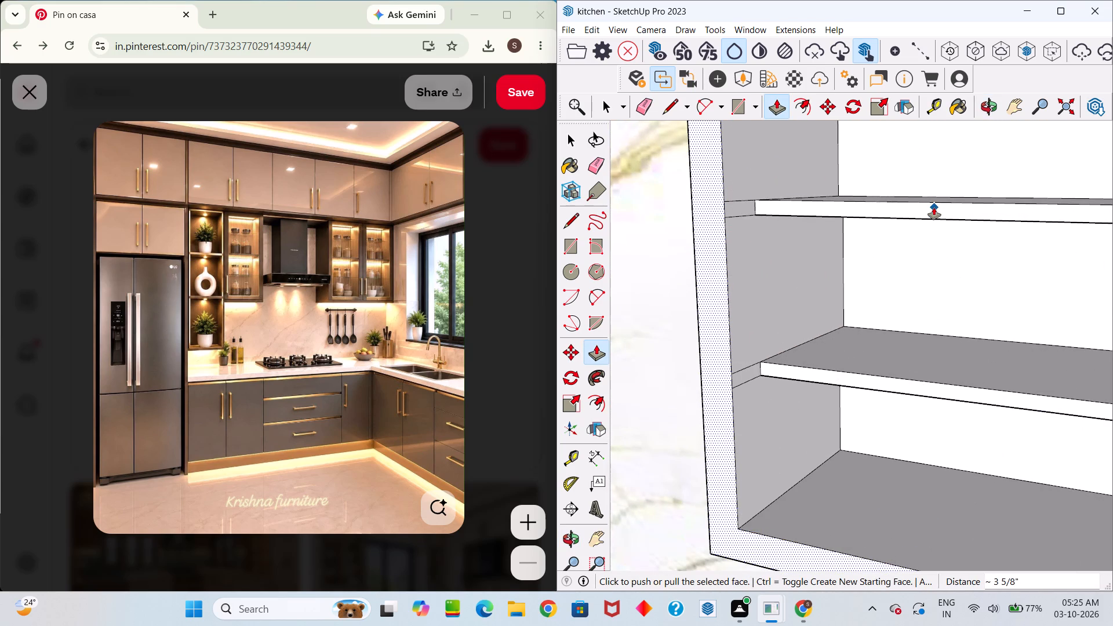
key(space)
key(space)
click(944, 211)
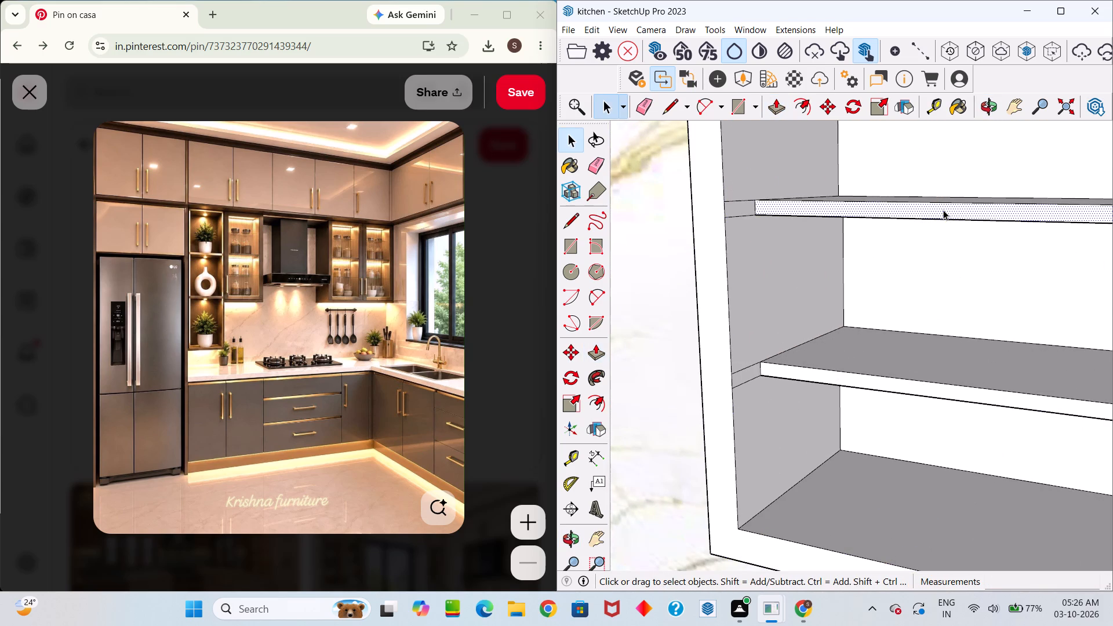
key(p)
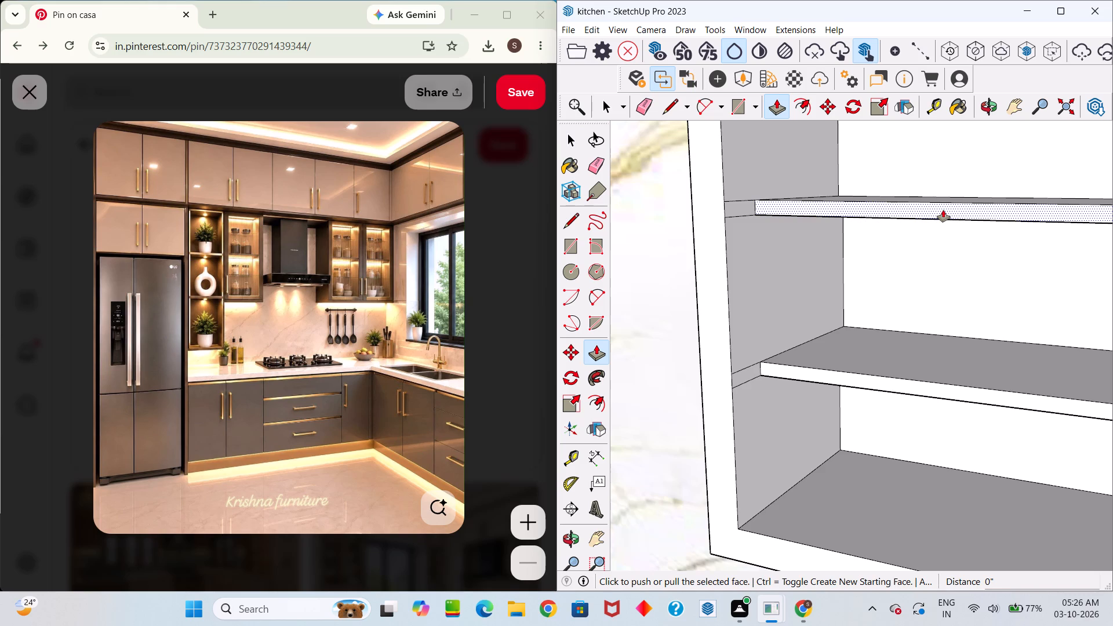
click(943, 210)
click(719, 213)
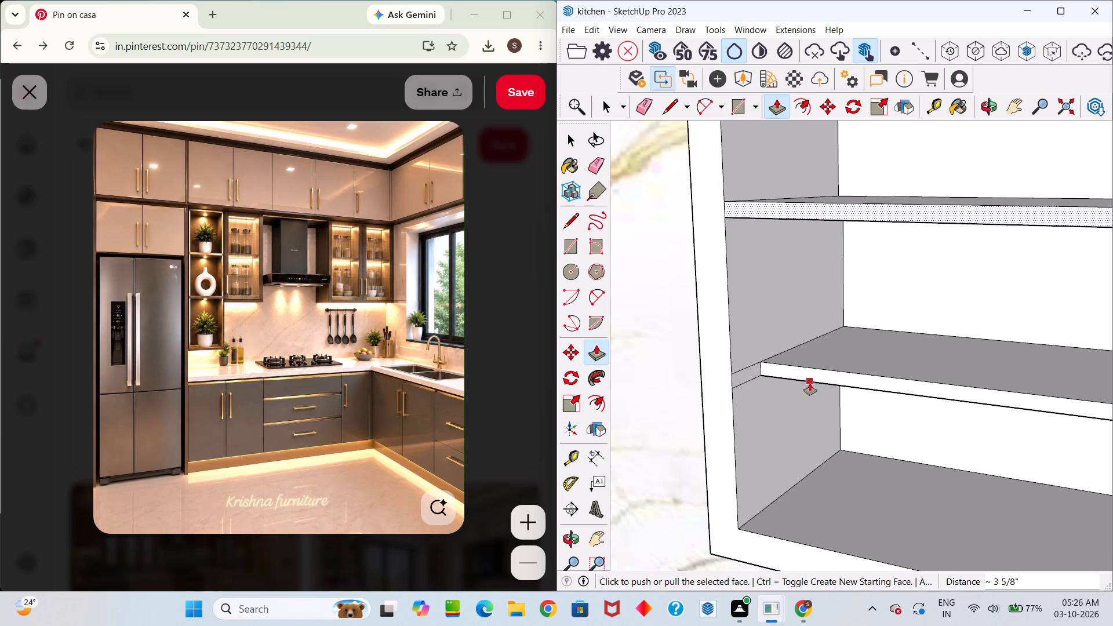
key(space)
click(821, 373)
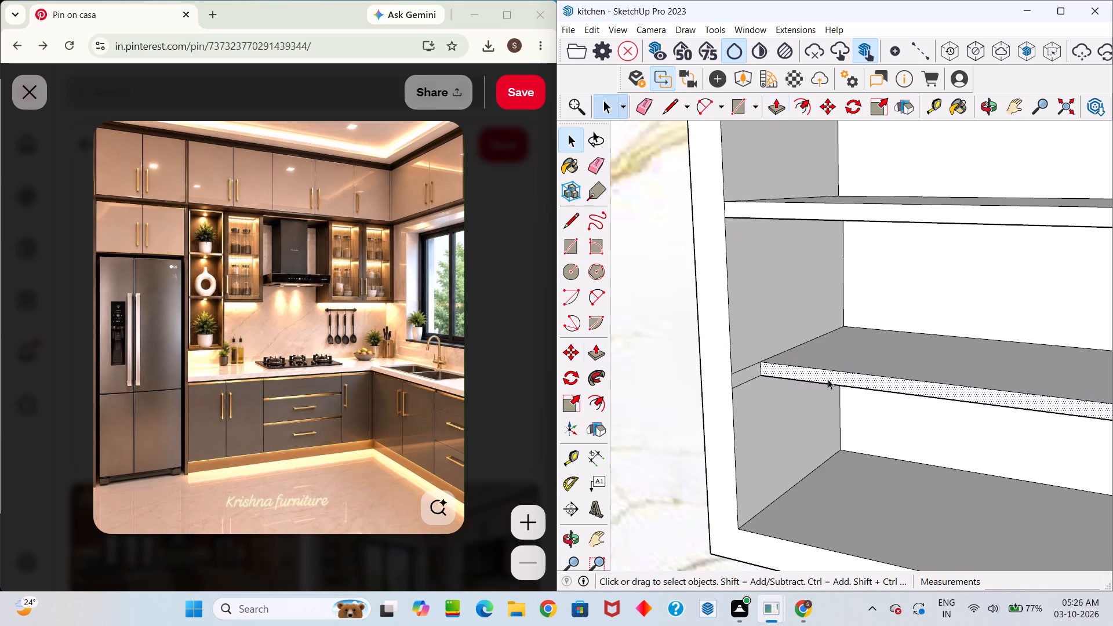
key(p)
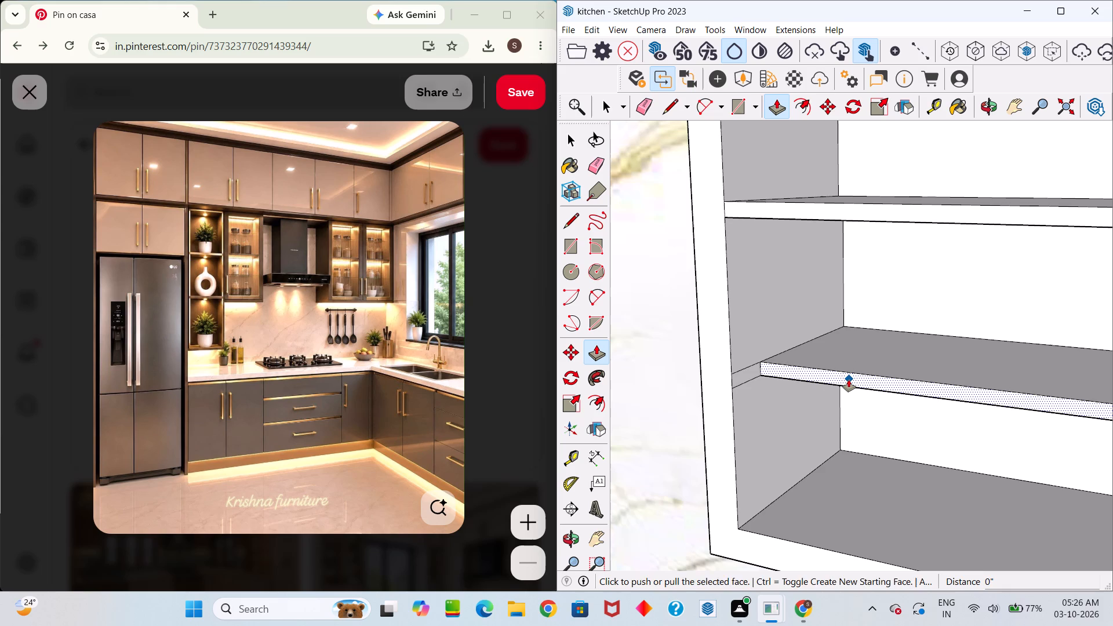
double_click(849, 380)
Pull both shelf fronts in the double unit's window-side bay forward by the same distance.
scroll(852, 378, down, 7)
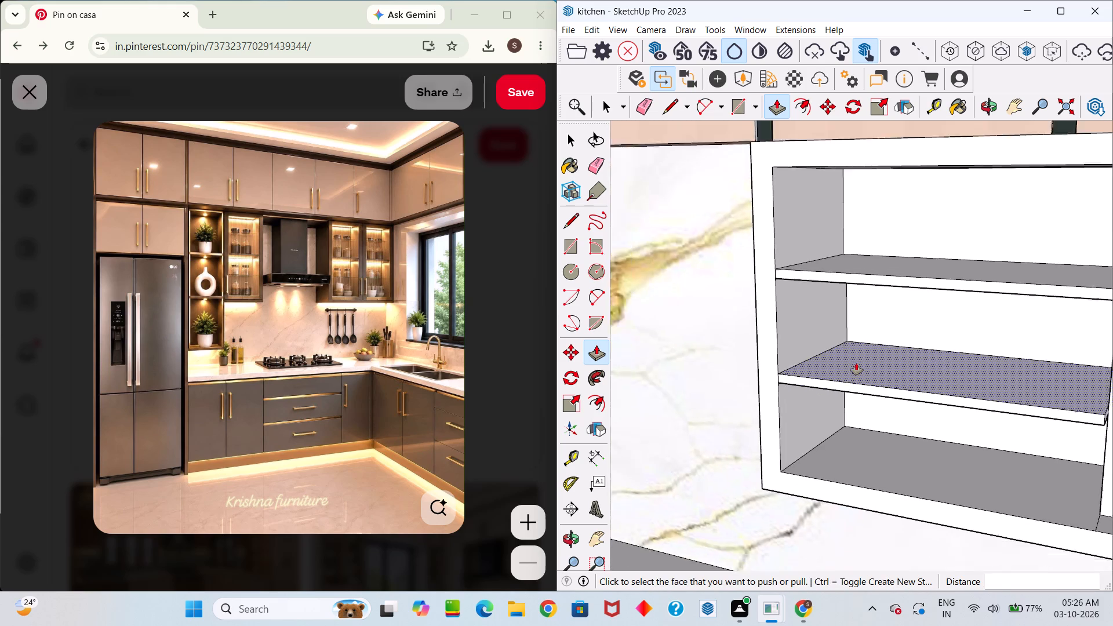
scroll(856, 363, down, 3)
middle_drag(821, 350, 816, 341)
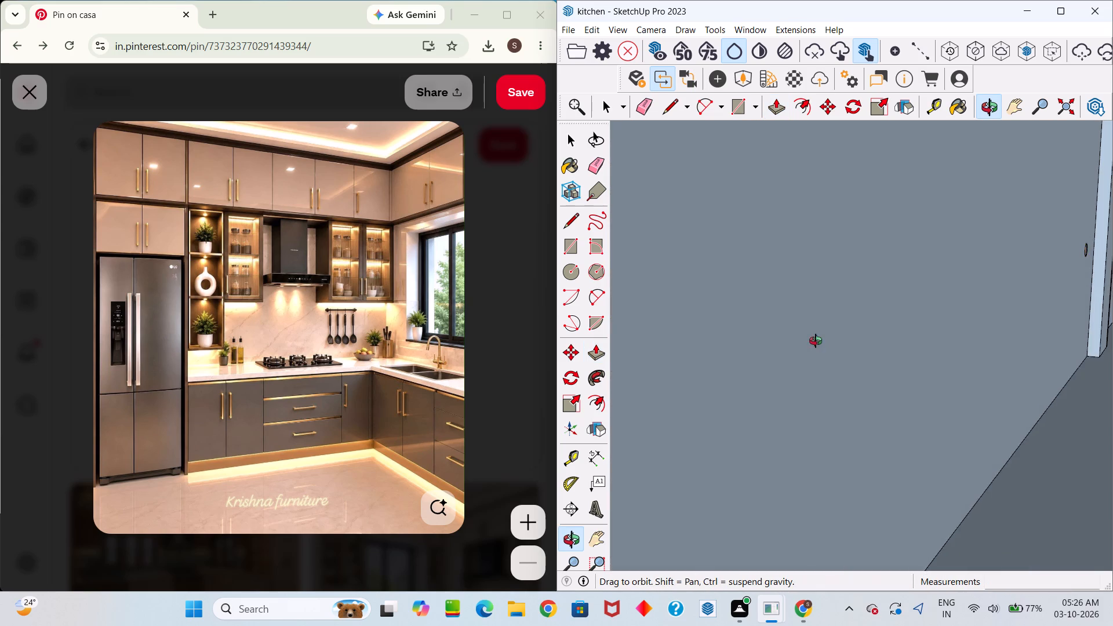
middle_drag(816, 341, 1112, 420)
drag(816, 341, 1112, 420)
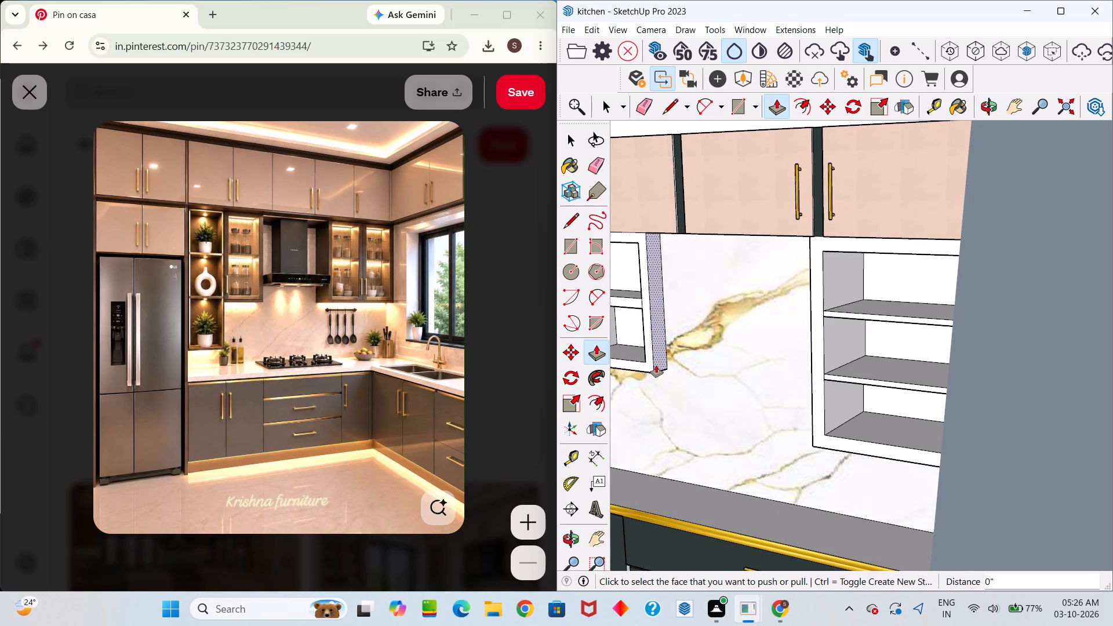
key(space)
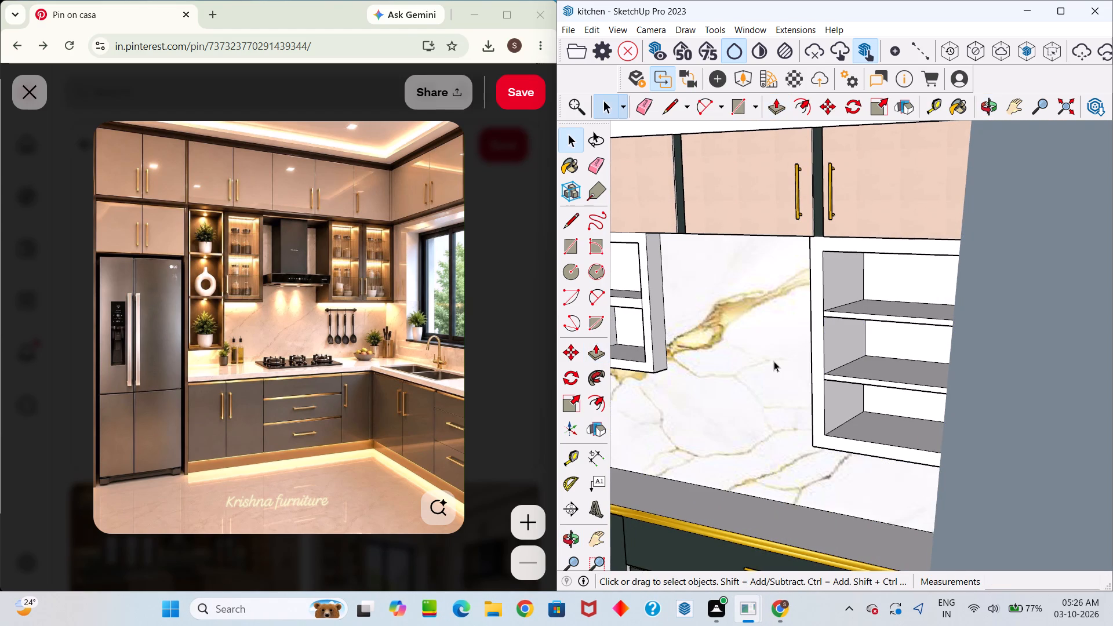
middle_drag(781, 356, 945, 402)
drag(781, 356, 945, 402)
middle_drag(943, 391, 886, 376)
drag(943, 391, 886, 376)
scroll(874, 373, down, 1)
middle_drag(876, 375, 1112, 357)
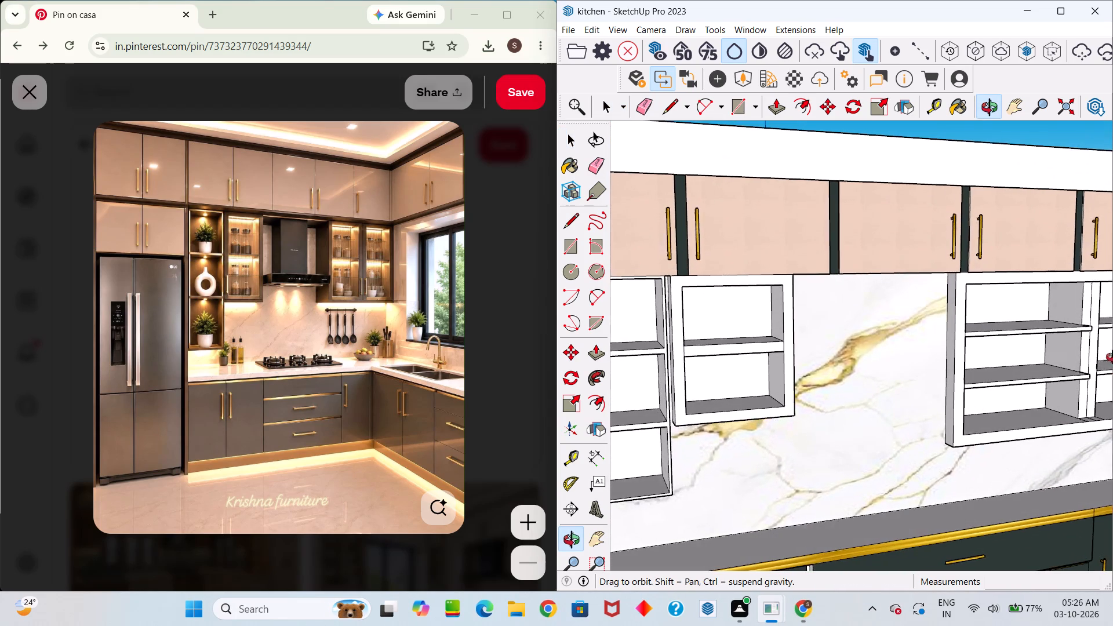
middle_drag(1112, 357, 1112, 360)
middle_drag(1096, 350, 869, 382)
drag(1096, 350, 869, 382)
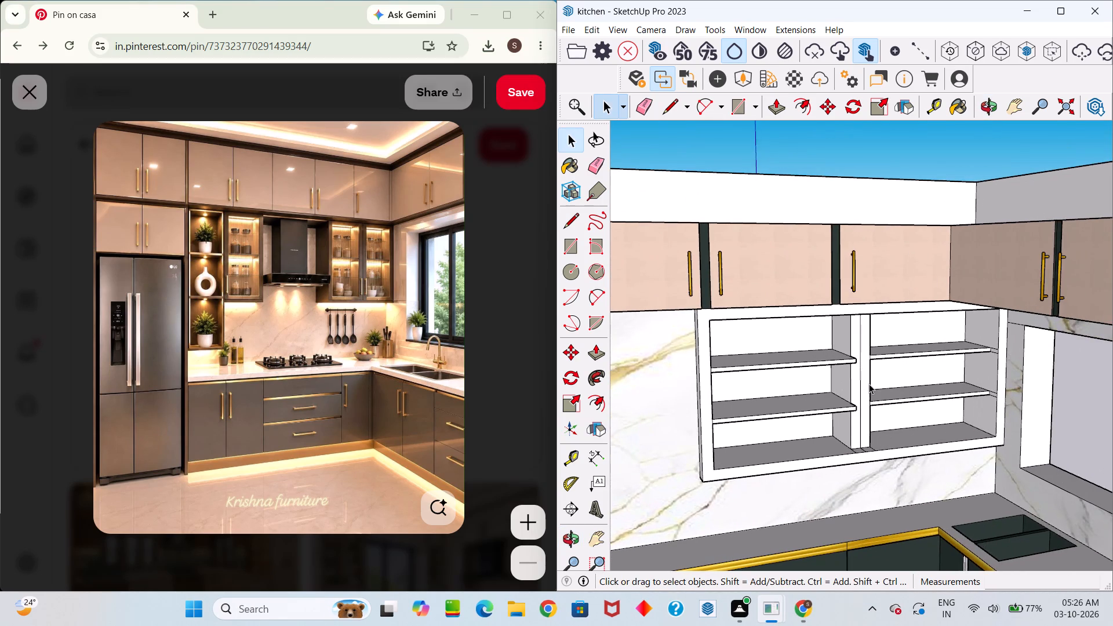
scroll(870, 384, up, 13)
click(896, 423)
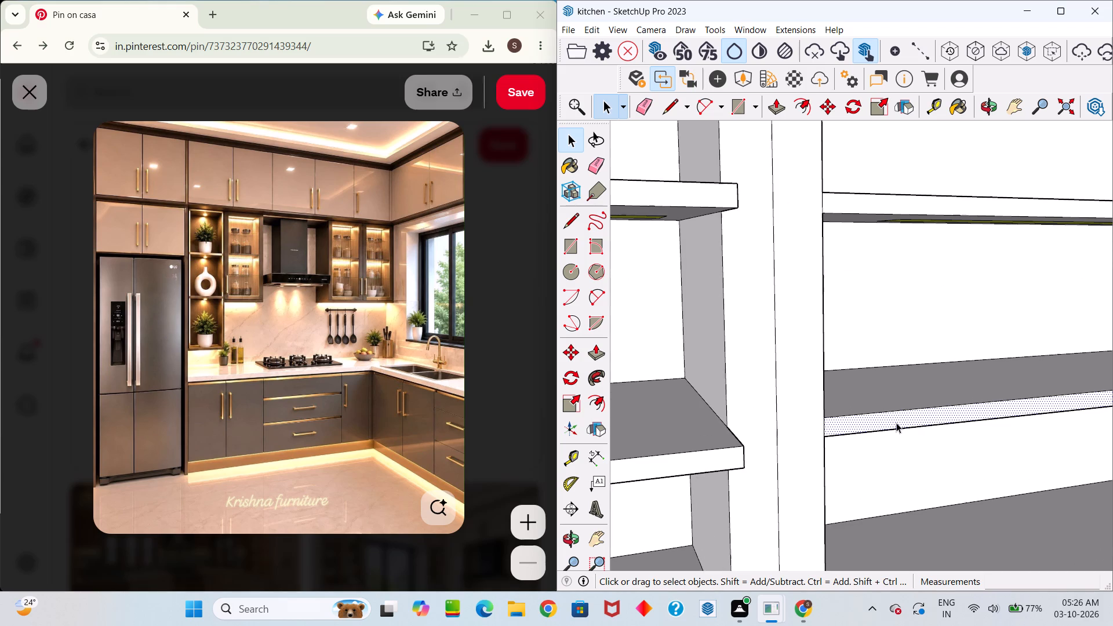
key(p)
double_click(896, 423)
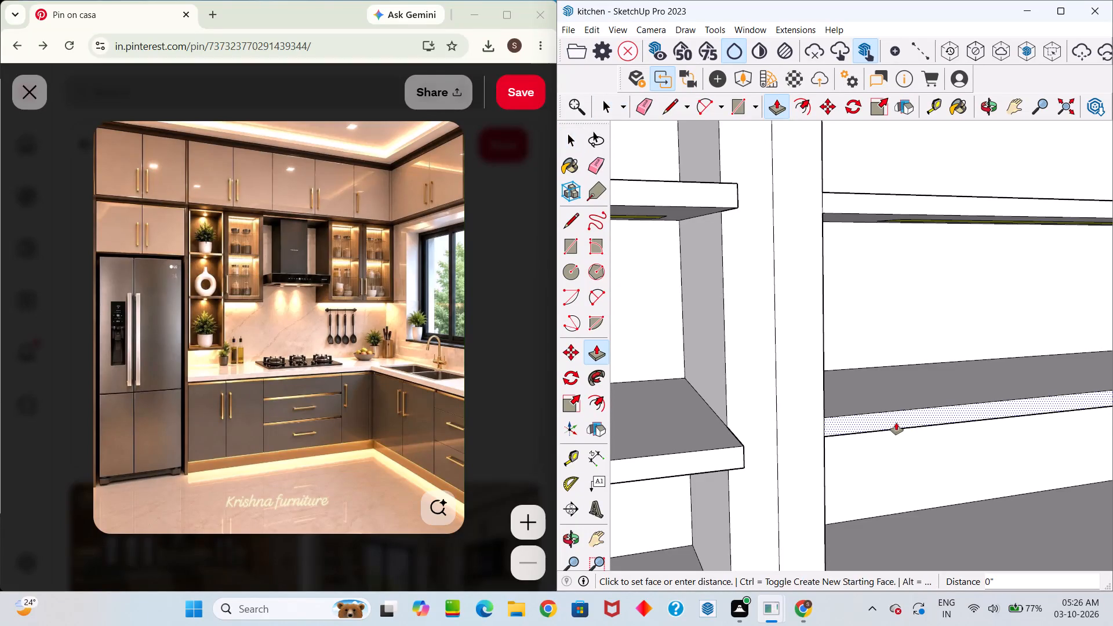
middle_drag(876, 418, 748, 472)
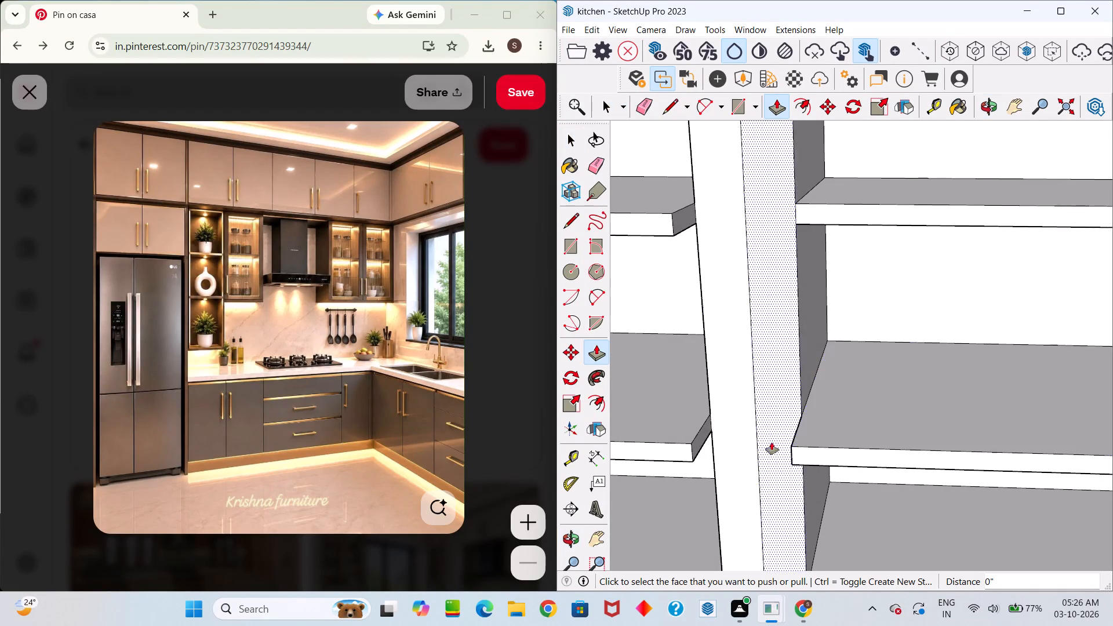
double_click(894, 215)
Pull both vertical strips of the double shelf unit's centre divider forward, flush with the shelves.
double_click(784, 255)
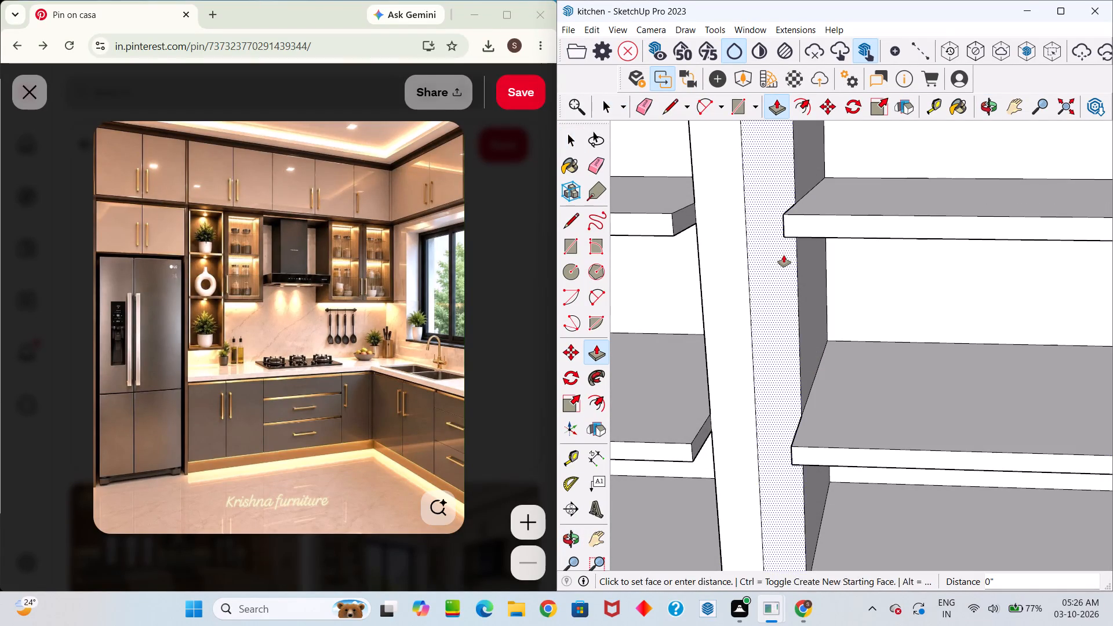
double_click(718, 288)
Examine the double shelf unit's front edges, shelf undersides and window-side bay from above and below.
scroll(726, 297, down, 8)
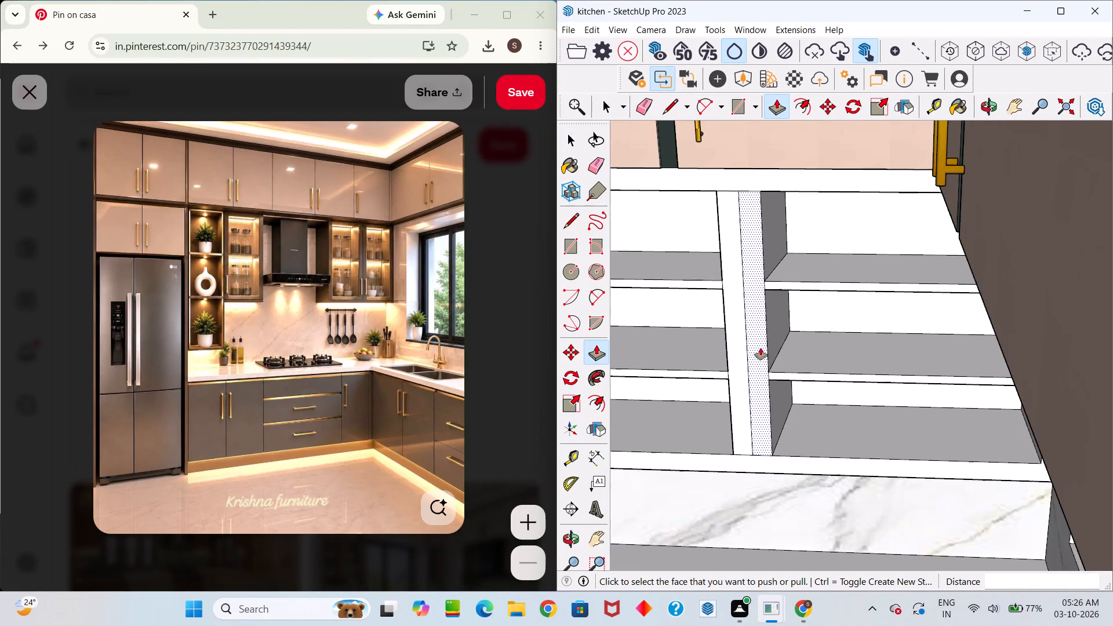
scroll(761, 348, down, 7)
scroll(761, 370, up, 14)
middle_drag(793, 345, 799, 333)
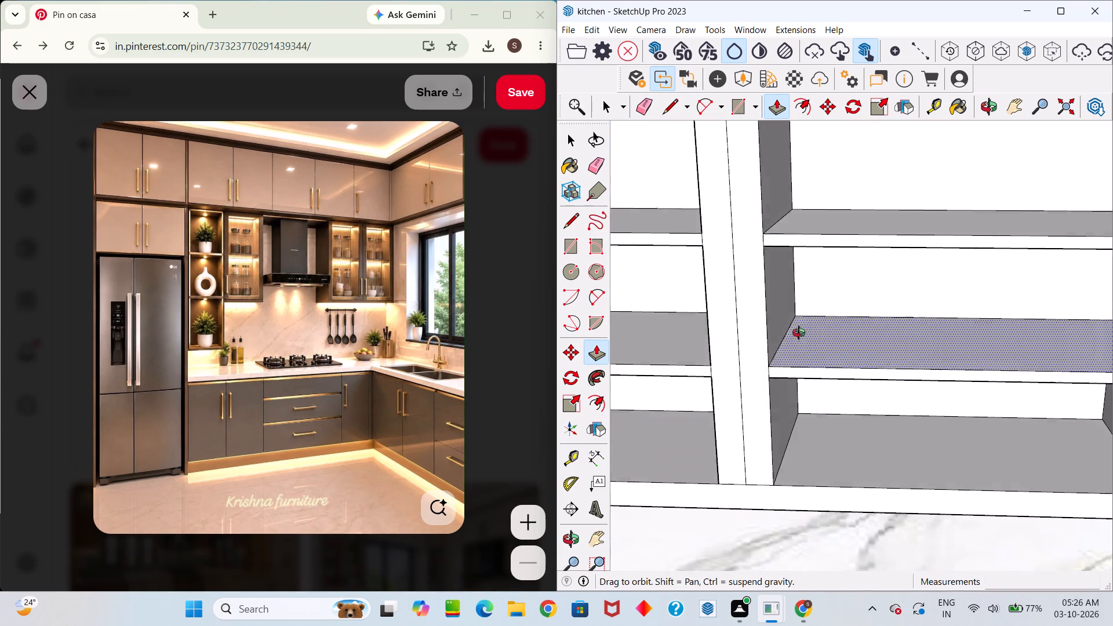
middle_drag(799, 333, 830, 208)
middle_drag(830, 207, 715, 231)
drag(830, 207, 715, 231)
scroll(839, 242, down, 1)
middle_drag(866, 263, 877, 443)
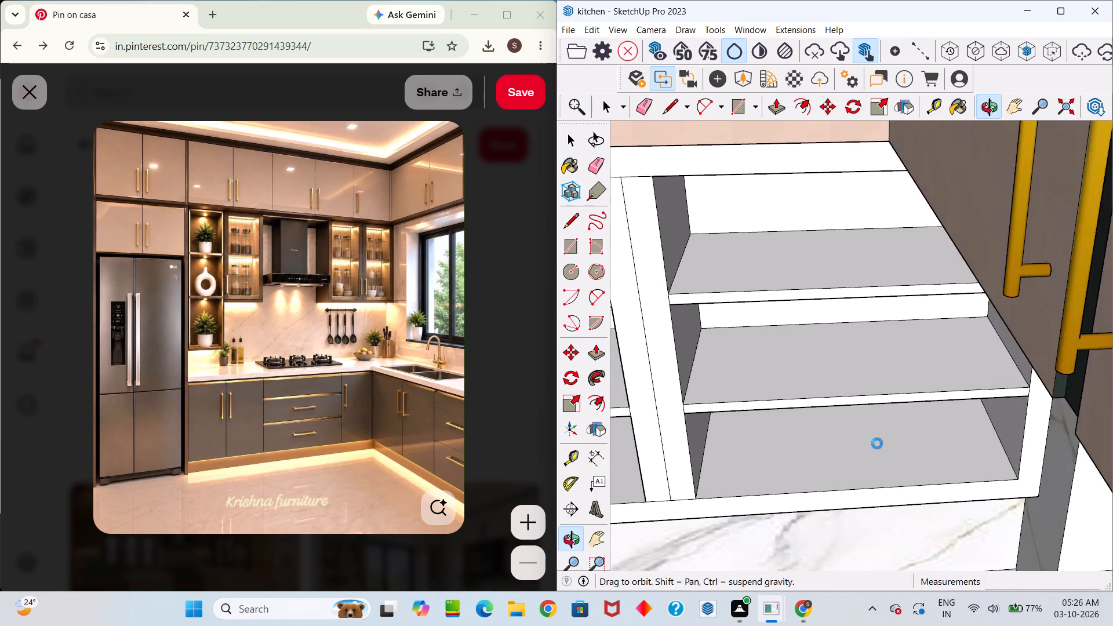
middle_drag(877, 443, 944, 239)
scroll(943, 241, down, 2)
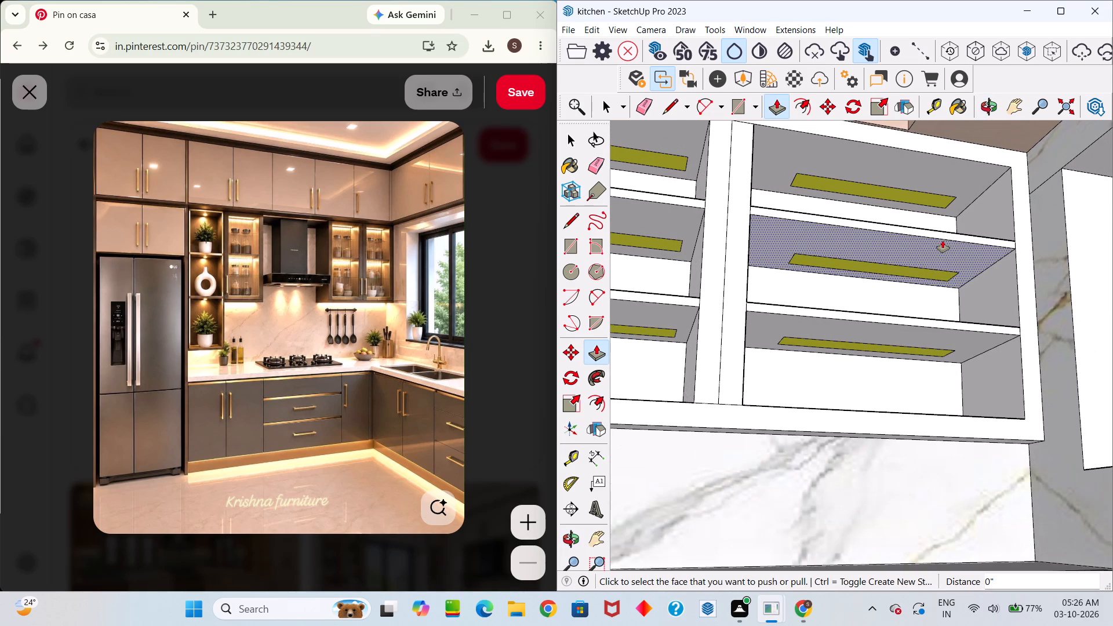
middle_drag(1034, 201, 1112, 421)
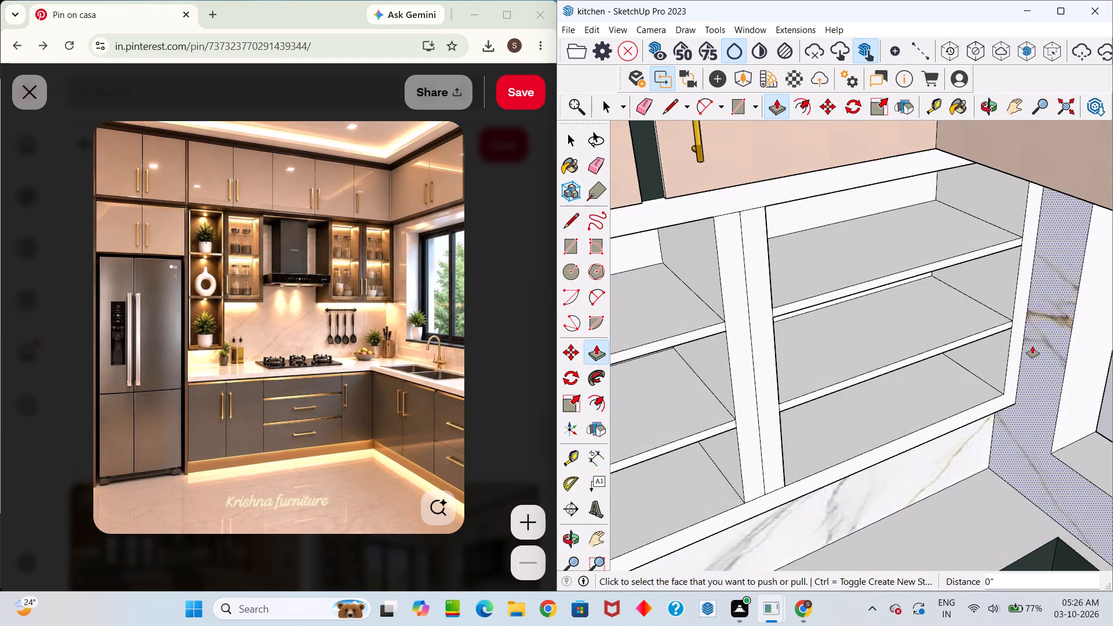
middle_drag(1036, 340, 1077, 205)
Erase the stray edge on the marble wall between the double shelf unit and the window.
scroll(1069, 211, up, 7)
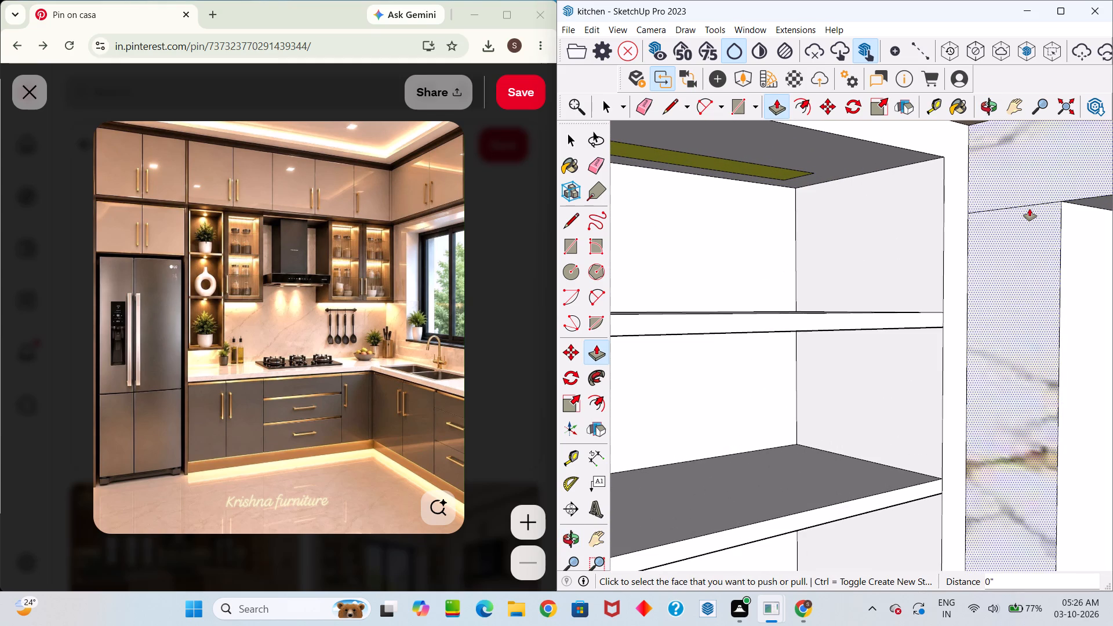
key(e)
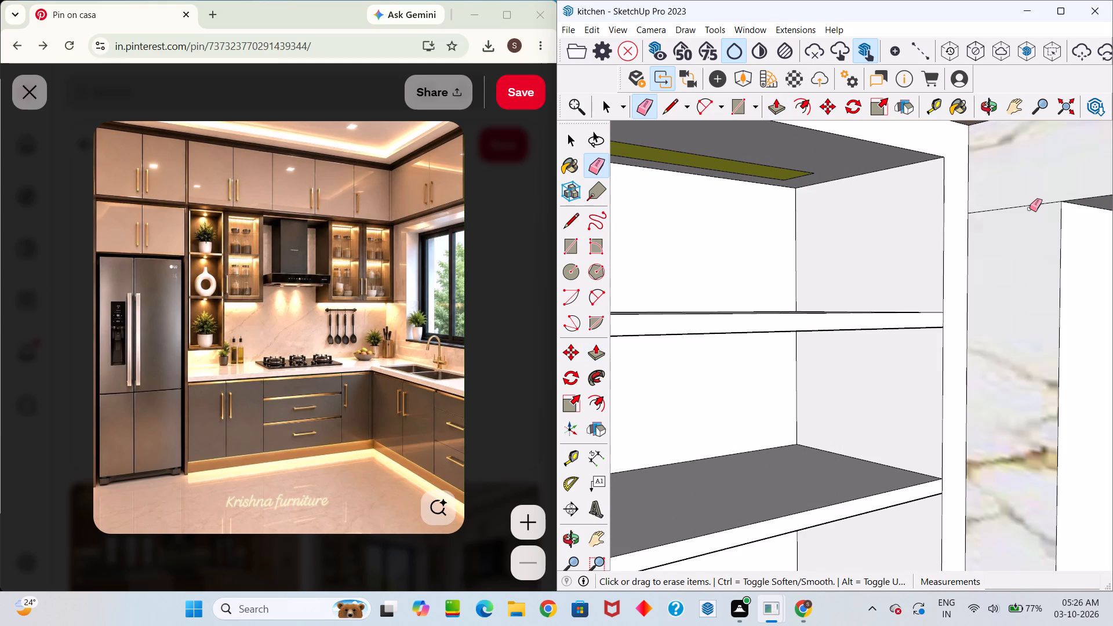
click(1035, 202)
Review the open shelf units, marble backsplash, upper cabinets and base cabinets along the main kitchen wall.
scroll(1010, 249, down, 11)
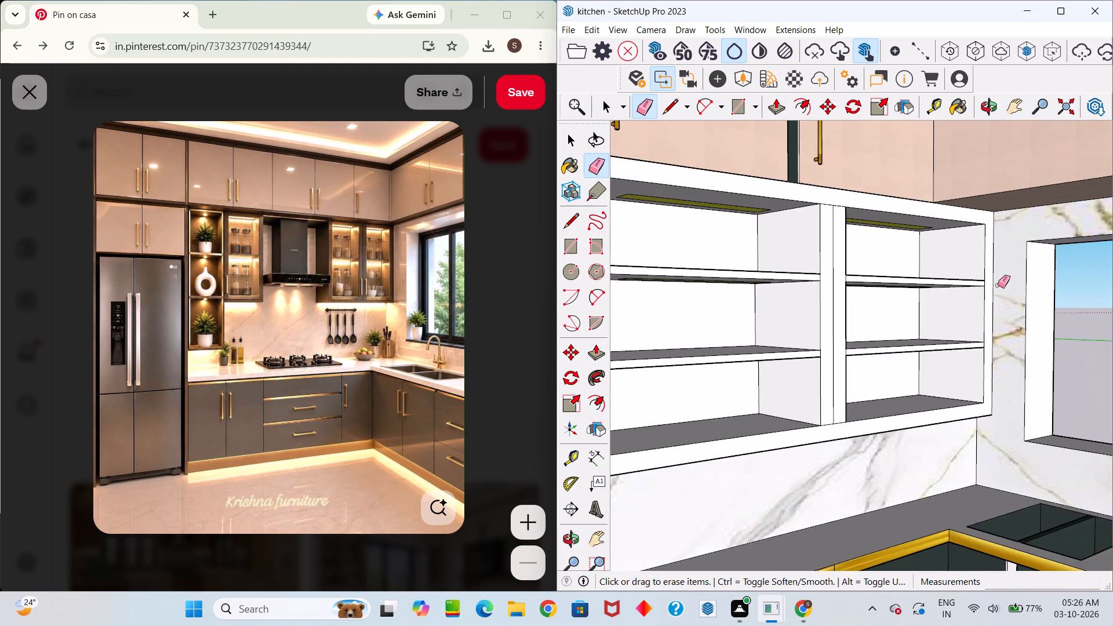
middle_drag(999, 294, 857, 387)
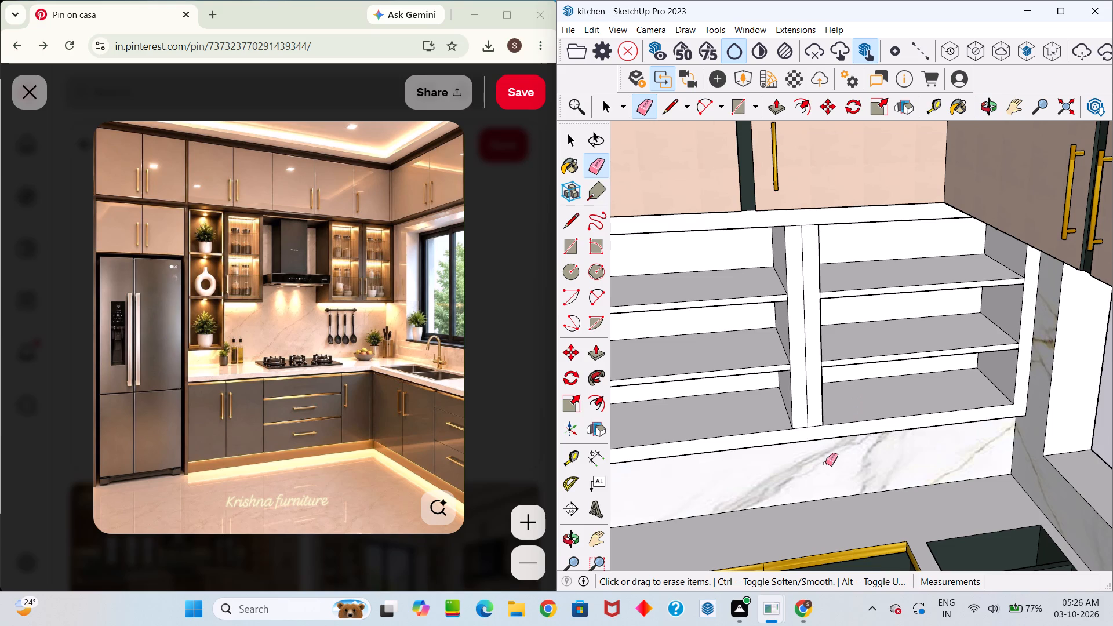
middle_drag(813, 467, 1112, 394)
drag(840, 446, 1112, 394)
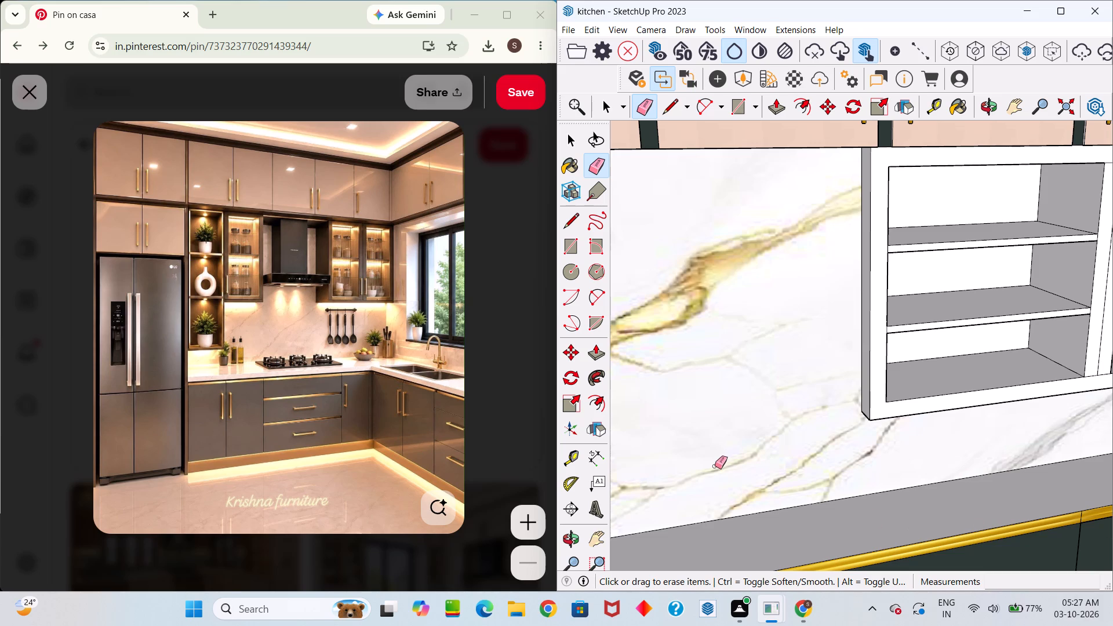
key(space)
middle_drag(767, 374, 767, 371)
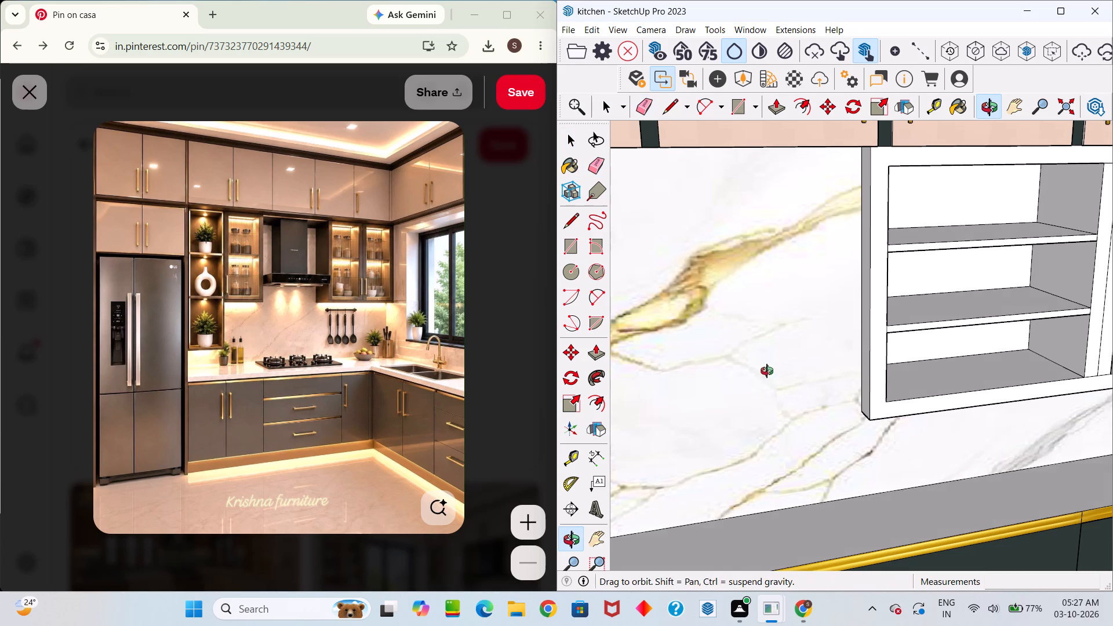
middle_drag(767, 371, 975, 315)
drag(767, 371, 975, 315)
middle_drag(1027, 327, 941, 433)
scroll(932, 381, down, 5)
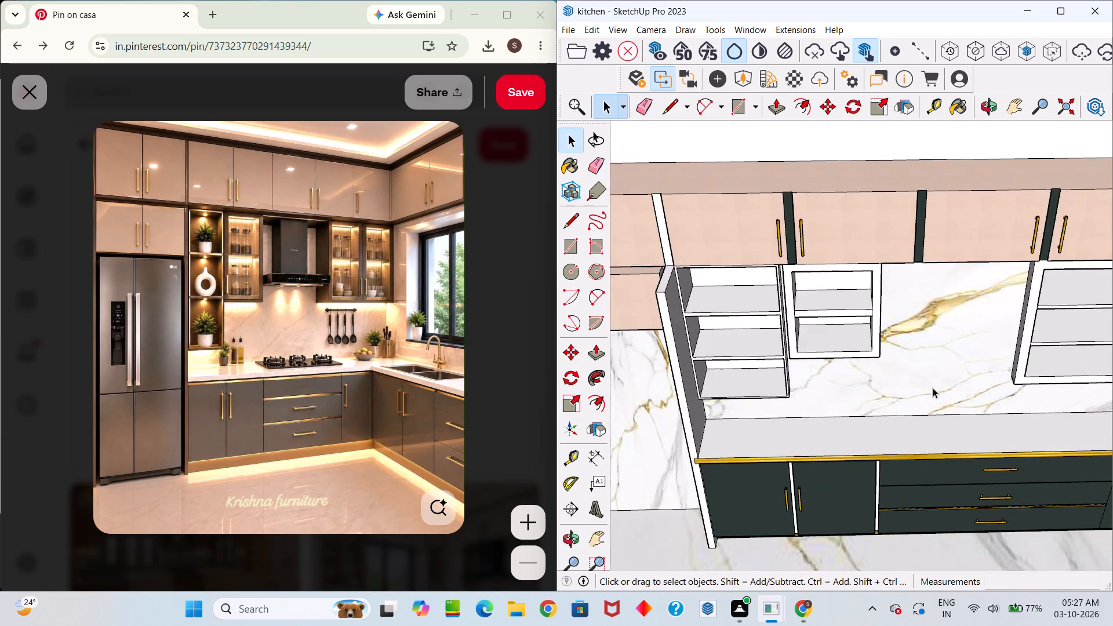
scroll(933, 388, down, 6)
middle_drag(954, 365, 916, 206)
drag(930, 305, 916, 206)
middle_drag(755, 184, 620, 201)
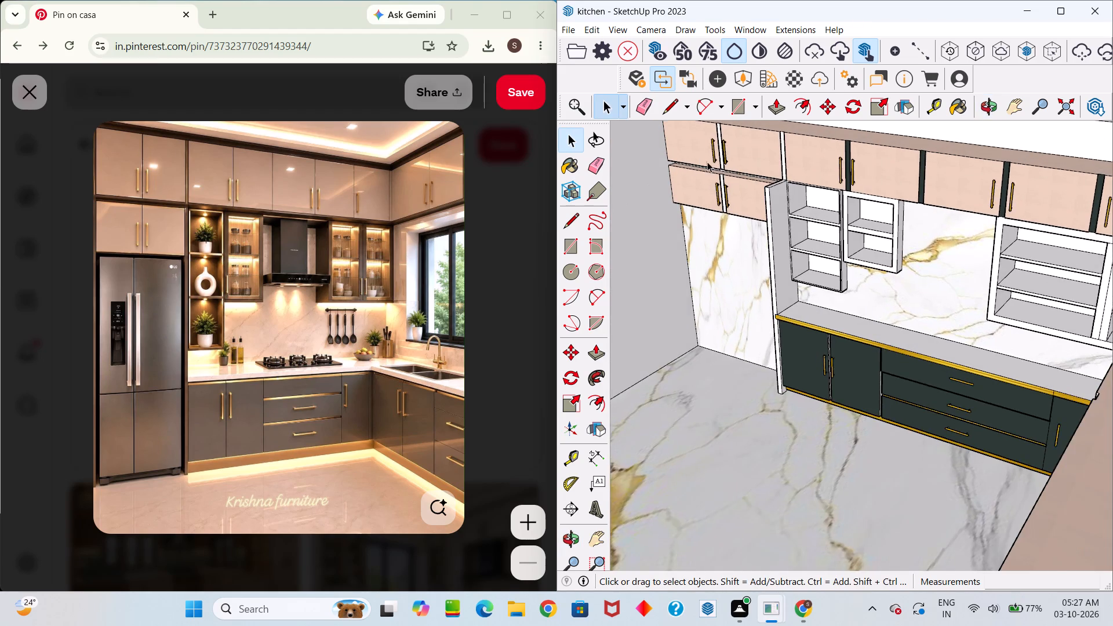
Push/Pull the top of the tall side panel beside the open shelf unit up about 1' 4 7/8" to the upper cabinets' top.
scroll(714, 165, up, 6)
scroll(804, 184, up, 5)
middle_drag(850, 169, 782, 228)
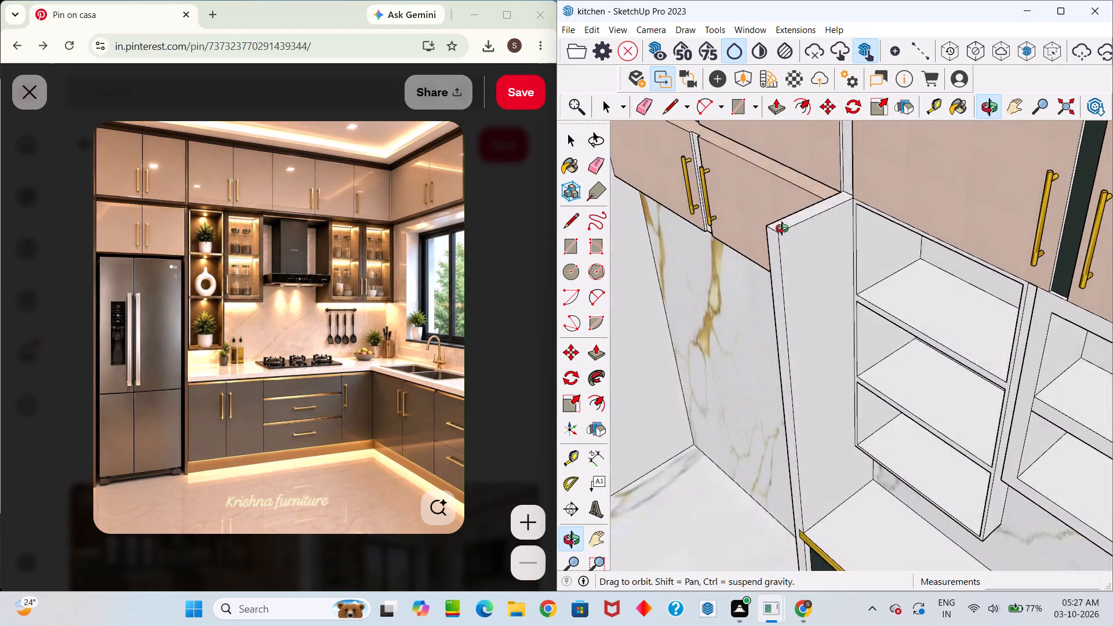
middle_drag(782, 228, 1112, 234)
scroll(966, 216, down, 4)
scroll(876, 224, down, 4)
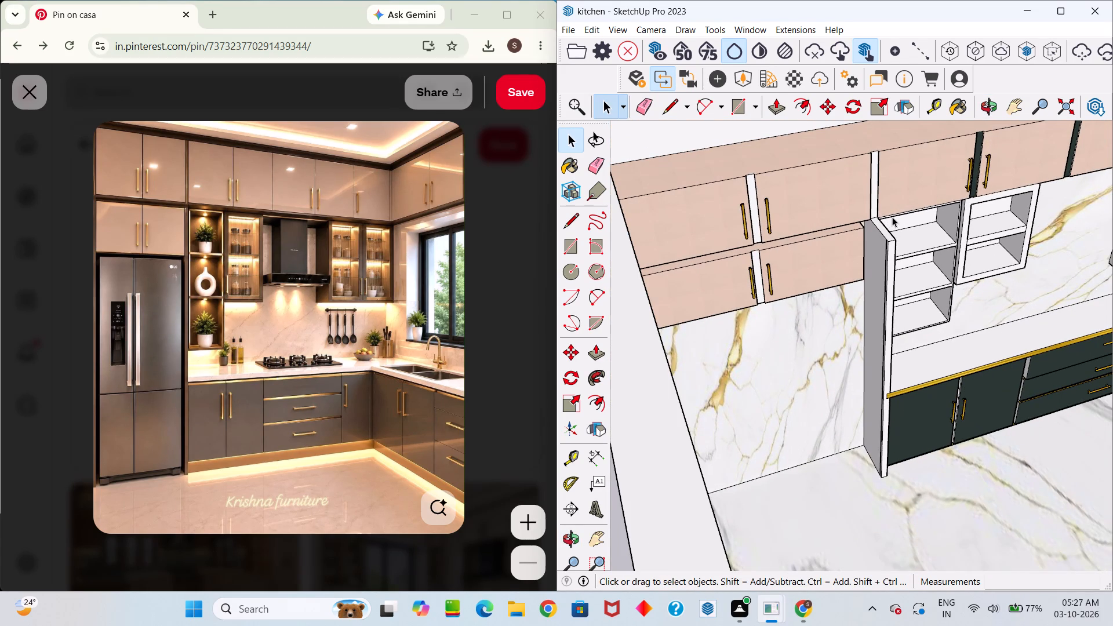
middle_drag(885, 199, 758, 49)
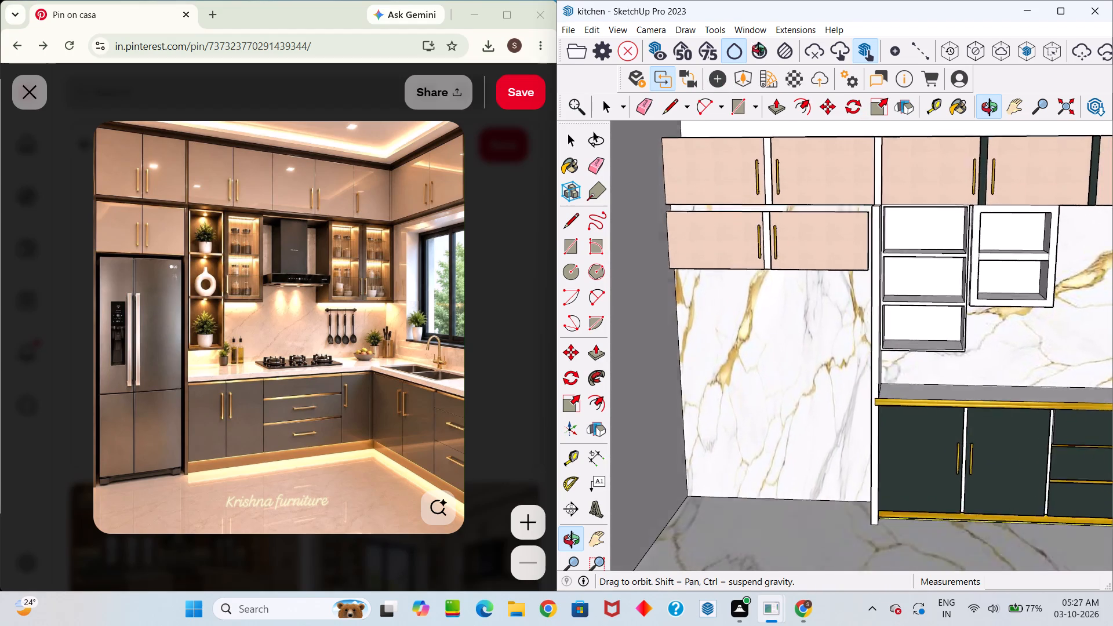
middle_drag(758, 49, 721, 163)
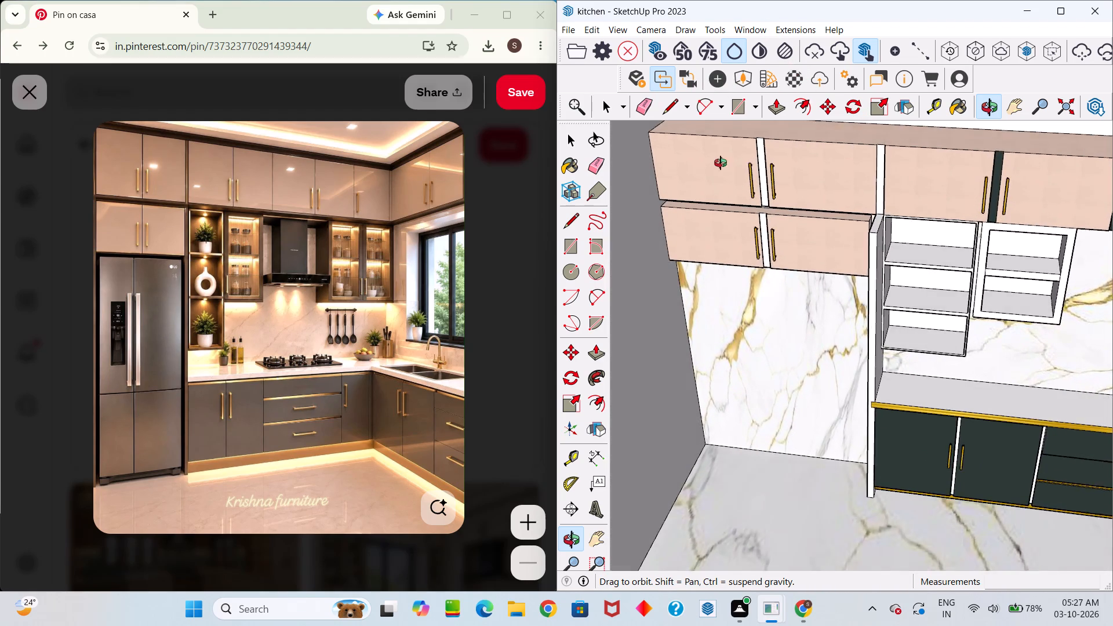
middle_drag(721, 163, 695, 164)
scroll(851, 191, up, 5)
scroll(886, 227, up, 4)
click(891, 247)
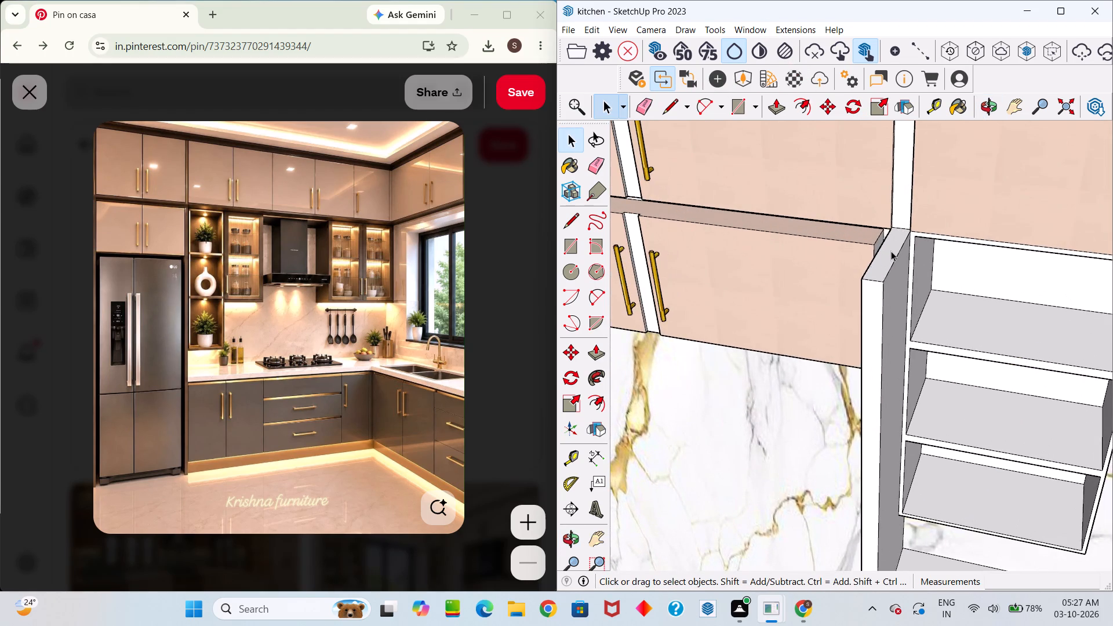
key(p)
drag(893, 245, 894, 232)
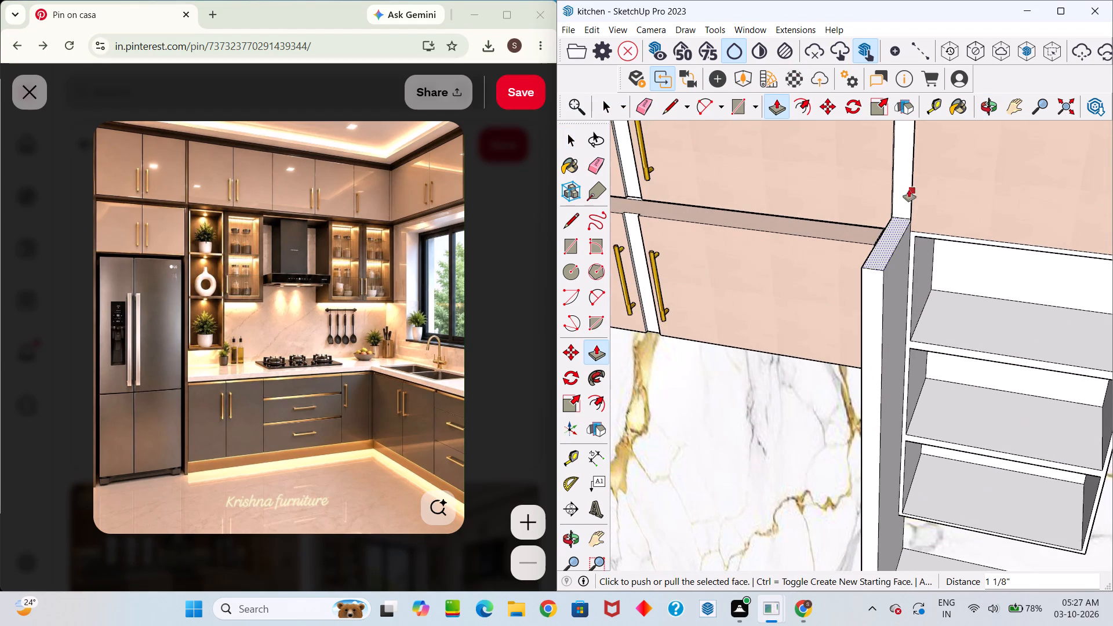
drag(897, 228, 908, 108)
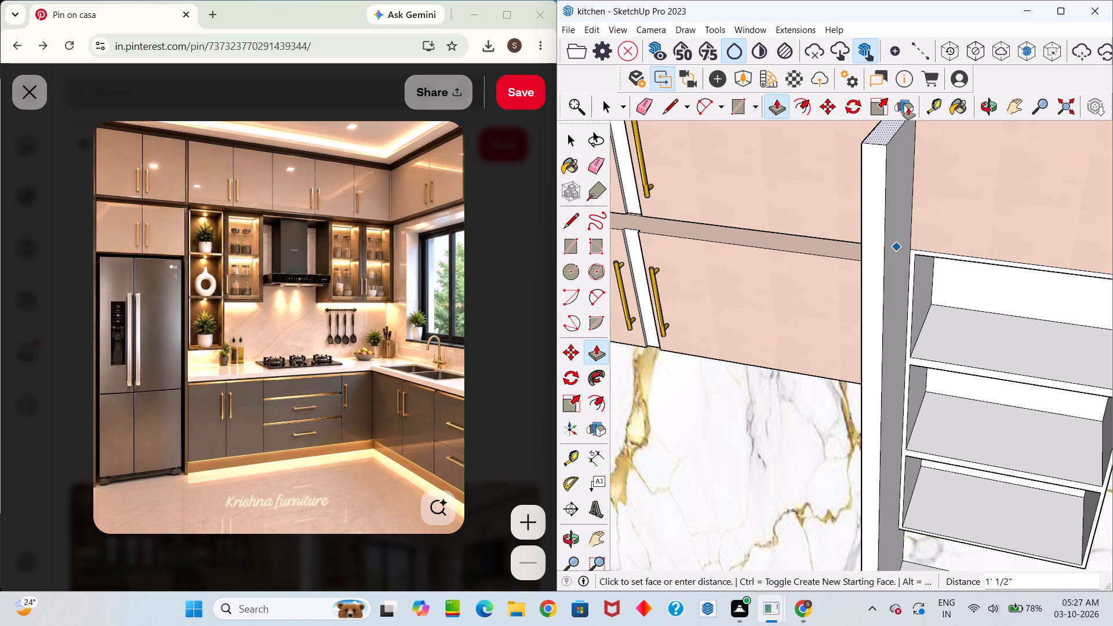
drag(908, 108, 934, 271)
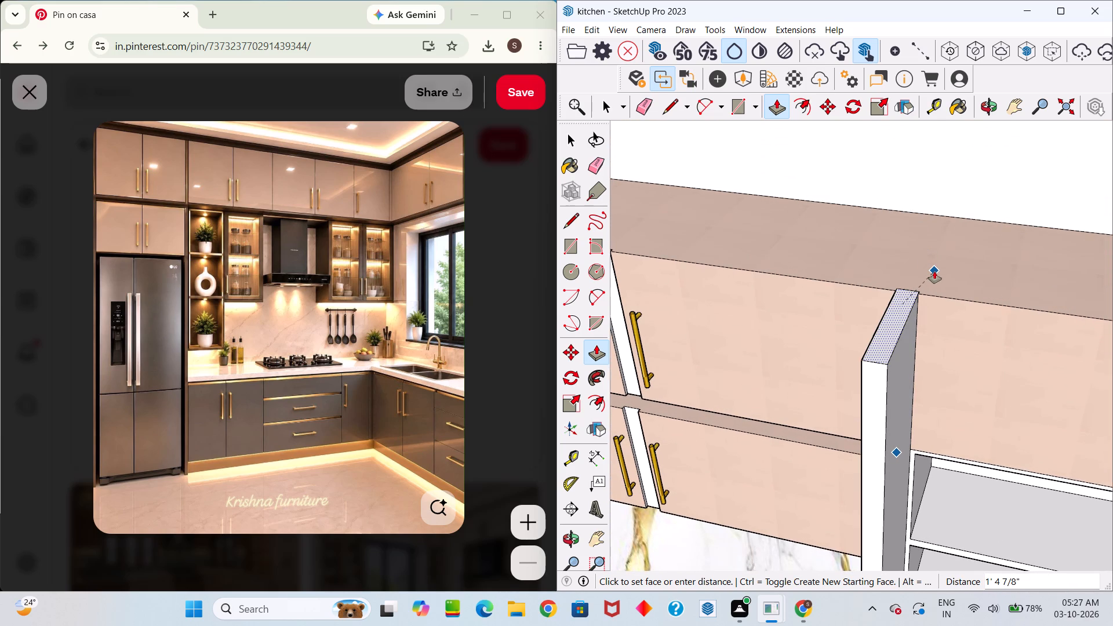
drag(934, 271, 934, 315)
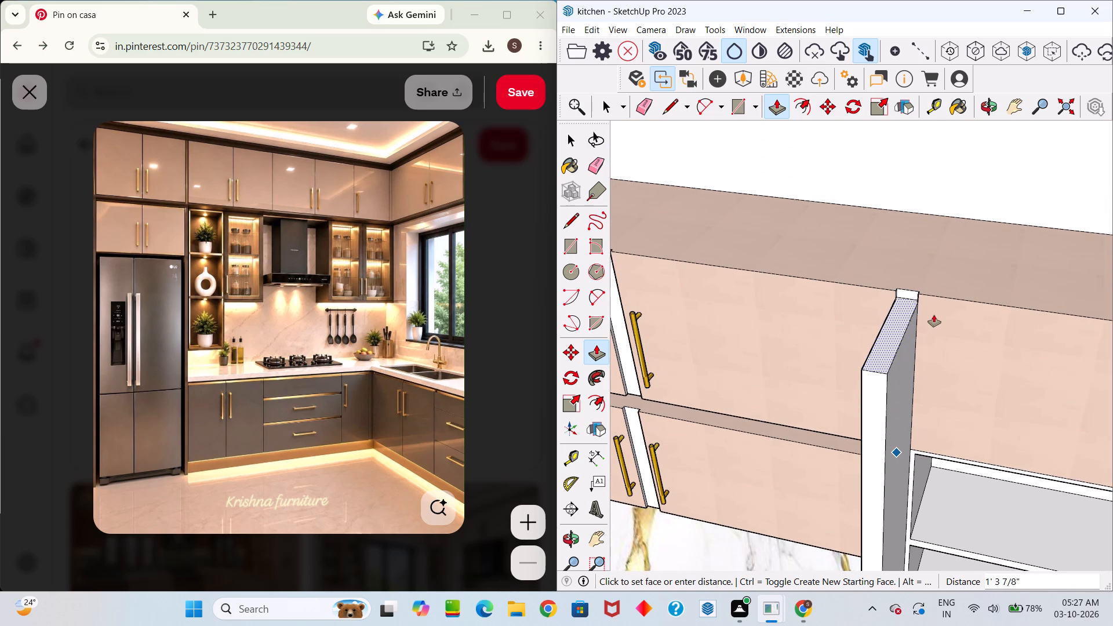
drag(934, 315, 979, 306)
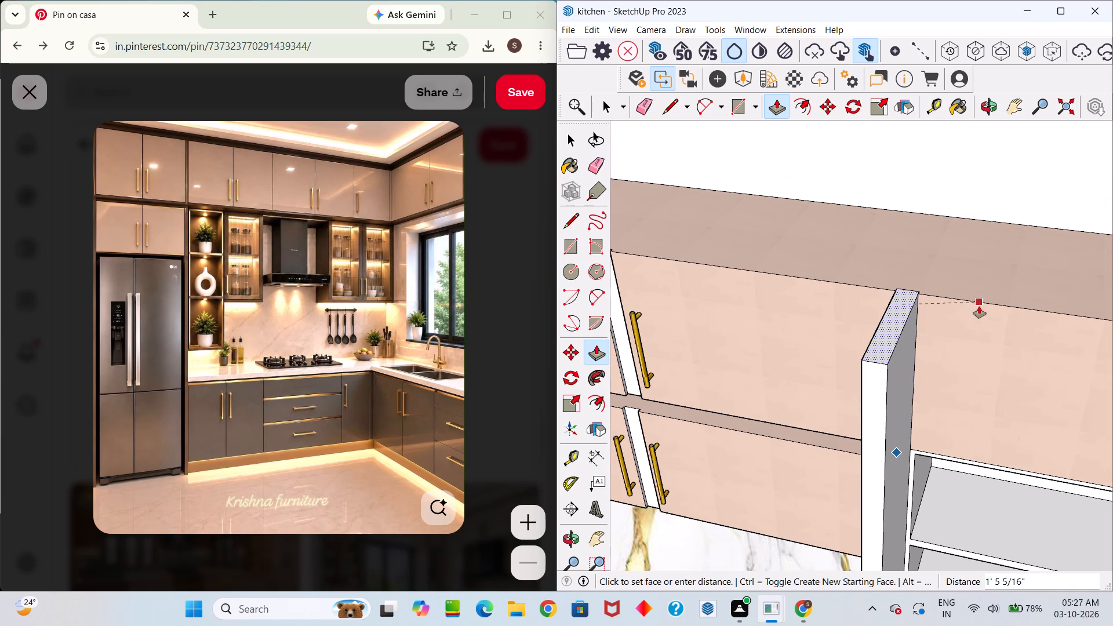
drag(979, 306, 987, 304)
Examine the raised side panel against the upper cabinets and shelf unit from both sides and above.
scroll(914, 297, down, 5)
middle_drag(923, 304, 1054, 282)
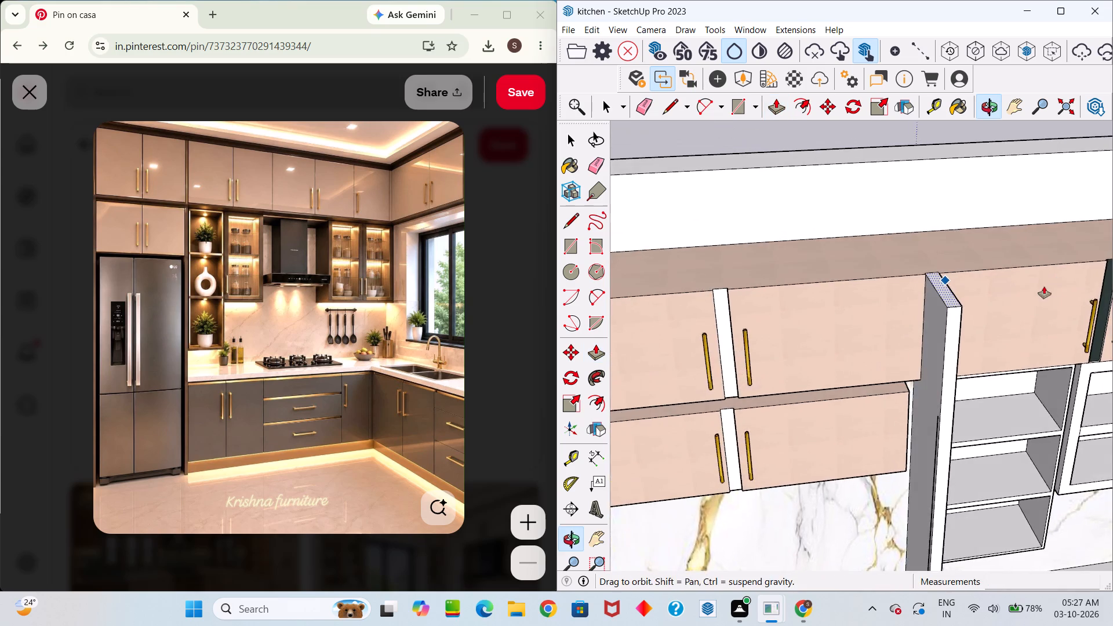
scroll(1032, 294, down, 13)
middle_drag(1034, 285, 926, 210)
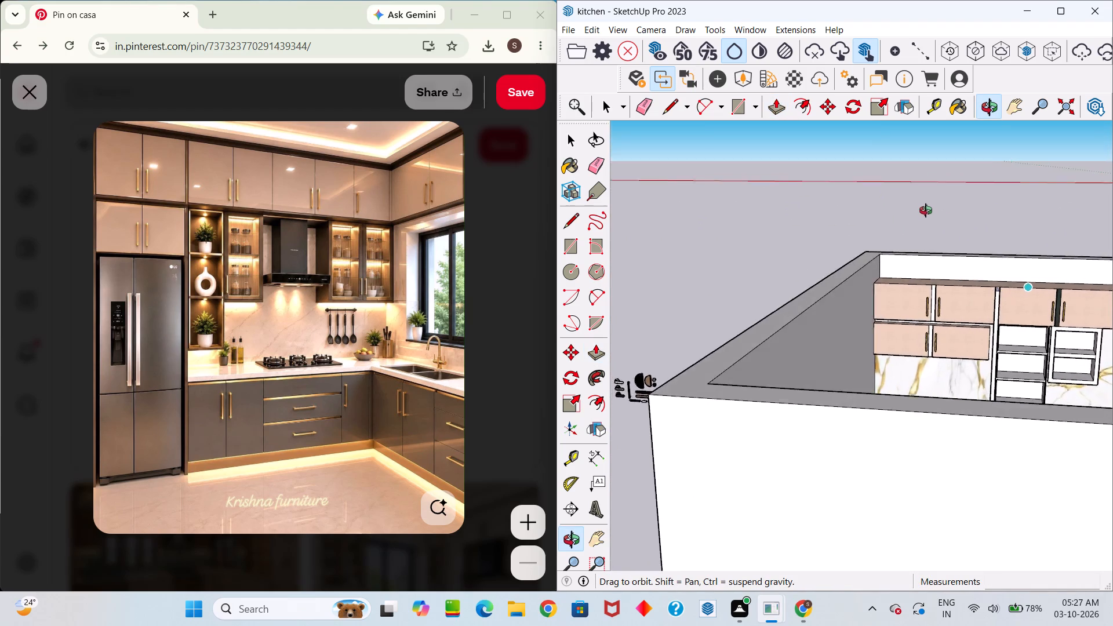
middle_drag(926, 210, 924, 228)
scroll(992, 305, up, 12)
middle_drag(995, 341, 1112, 348)
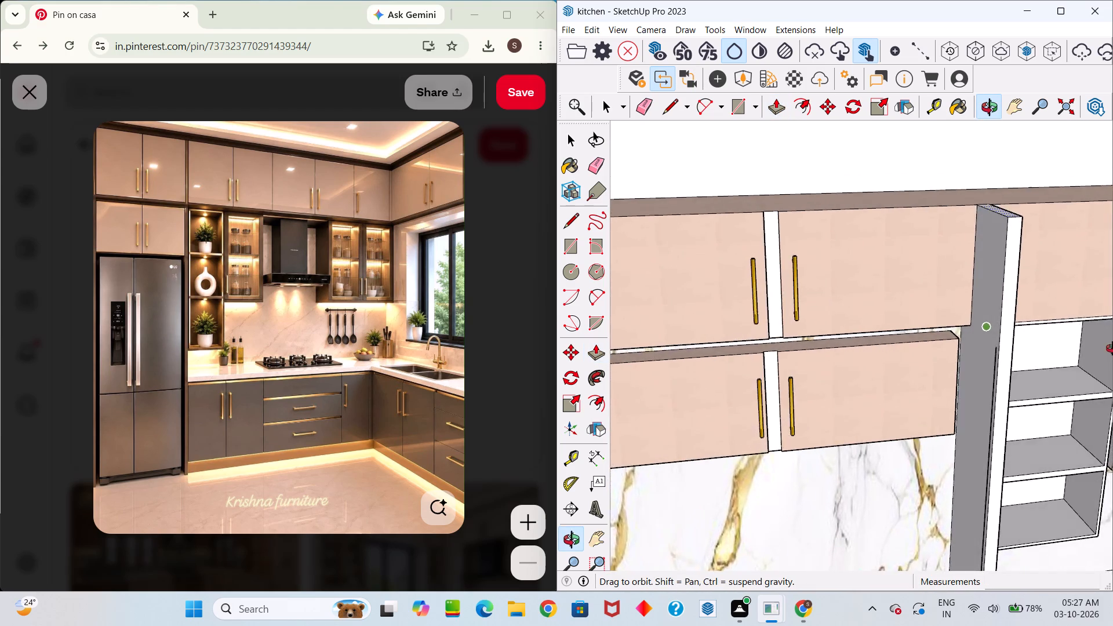
middle_drag(1112, 348, 890, 351)
middle_click(885, 350)
middle_click(884, 350)
scroll(884, 347, down, 5)
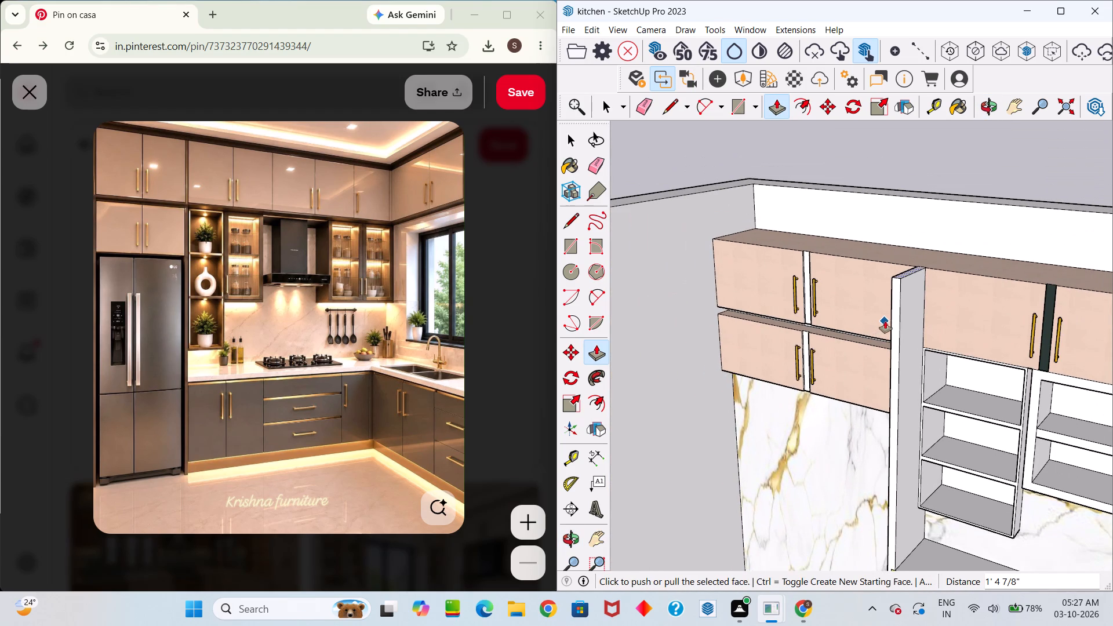
middle_drag(886, 326, 884, 324)
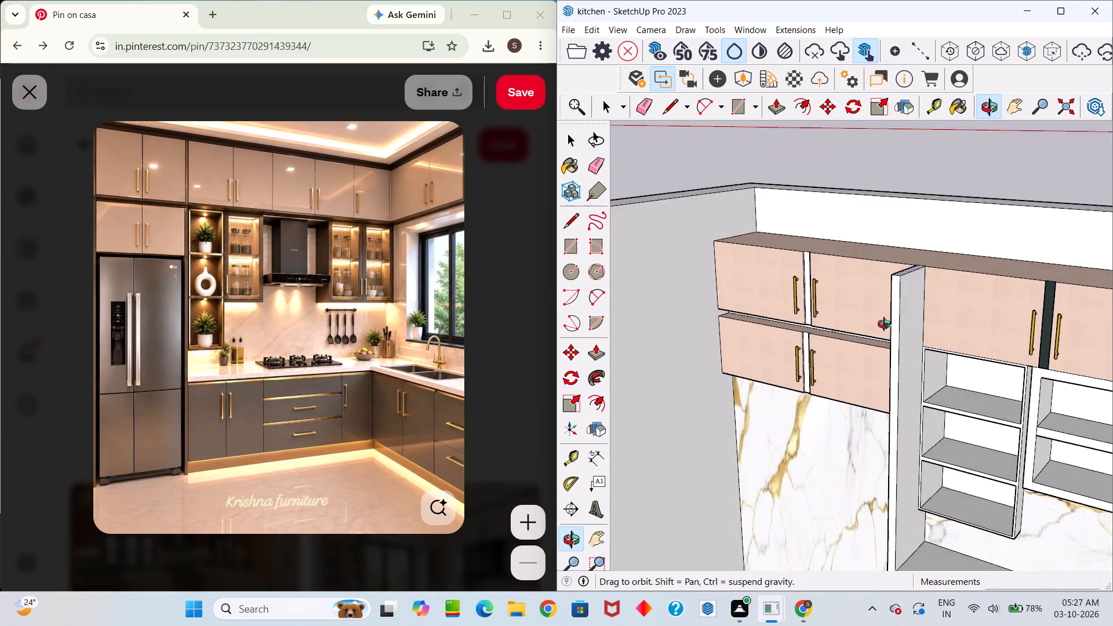
middle_drag(884, 324, 944, 390)
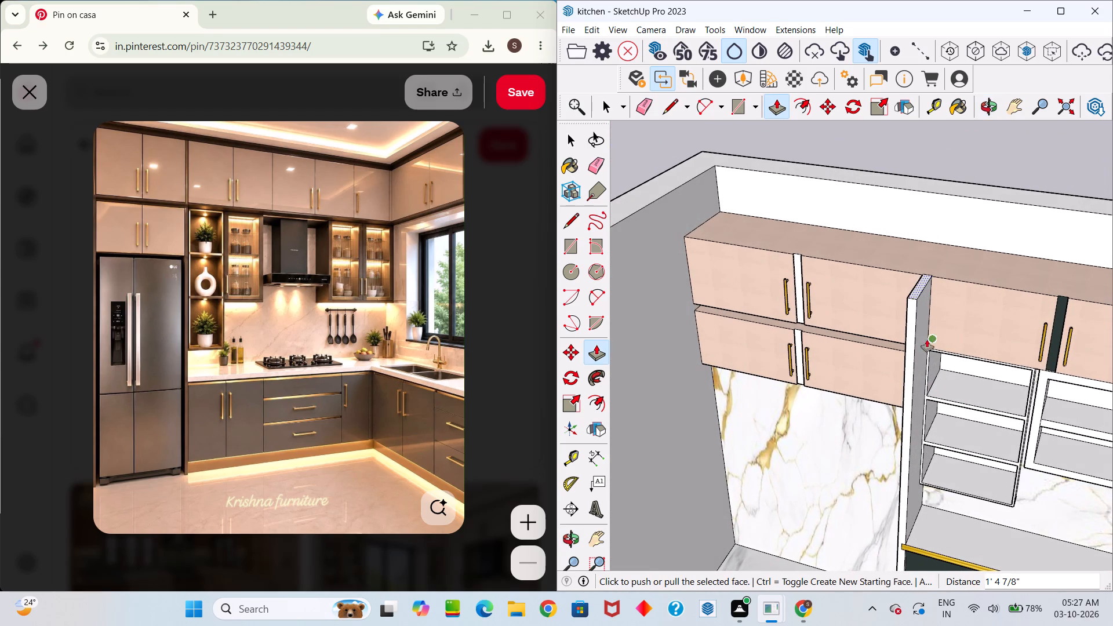
Push the tall side panel's top face down about 1' 6 1/2", level with the open shelf unit's top below the upper cabinets.
click(921, 287)
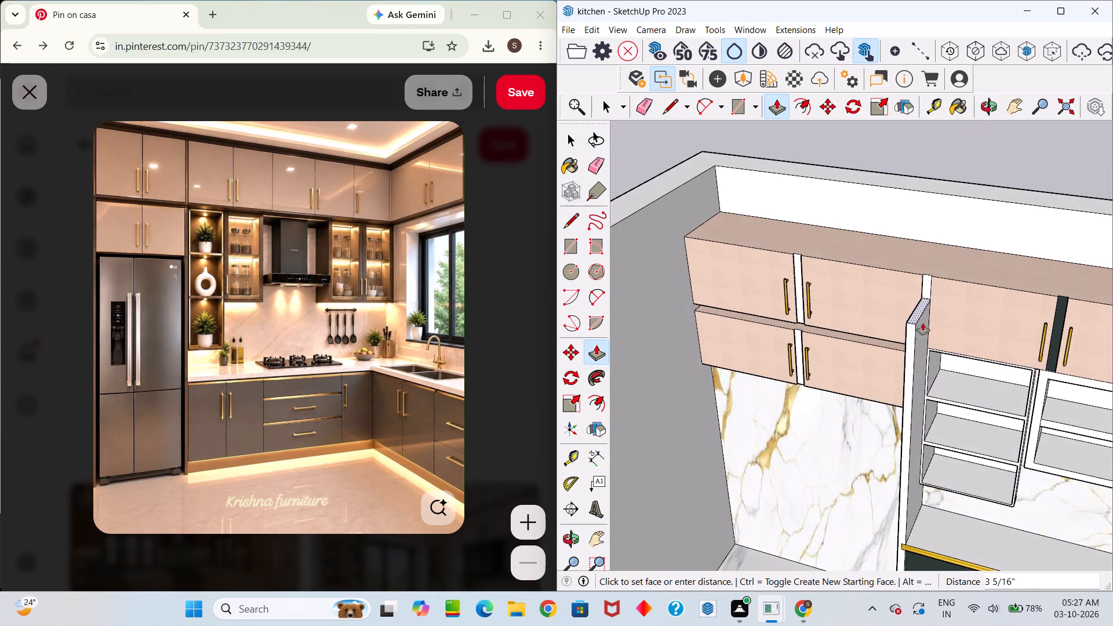
scroll(906, 443, down, 5)
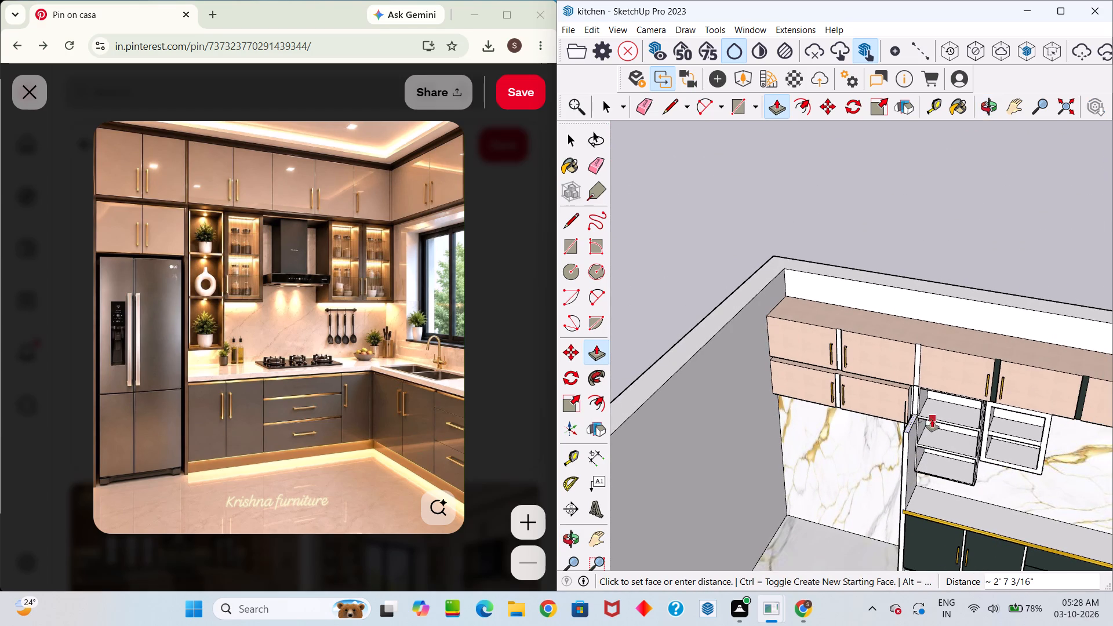
click(923, 392)
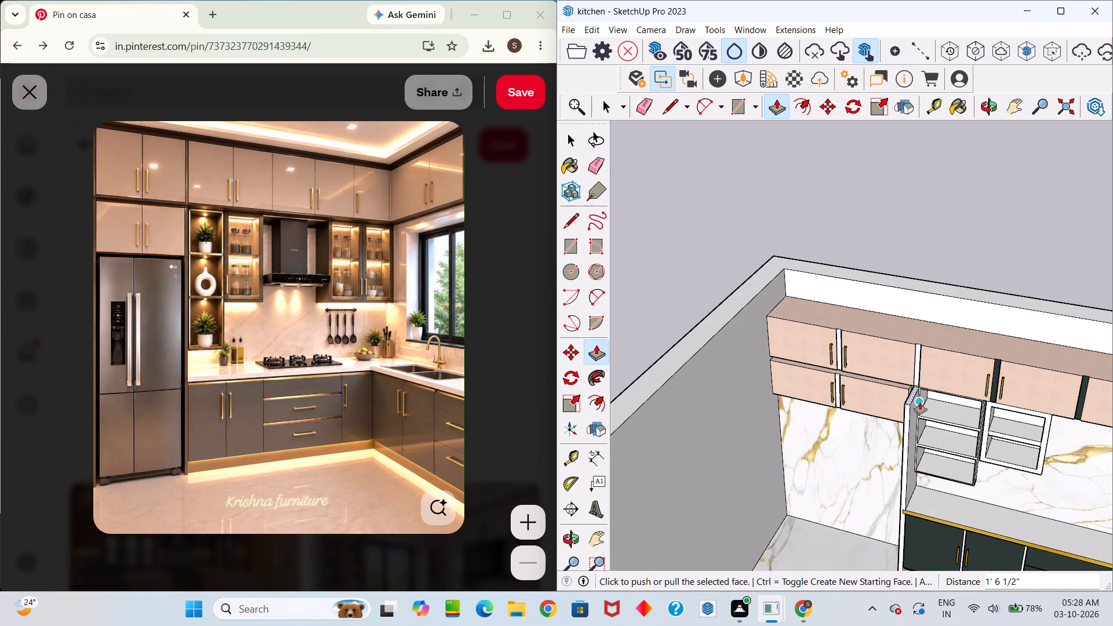
Examine the junction of the tall side panel with the upper cabinets and open shelf unit from both sides.
scroll(920, 407, down, 1)
middle_drag(923, 409, 1111, 397)
scroll(1031, 425, up, 6)
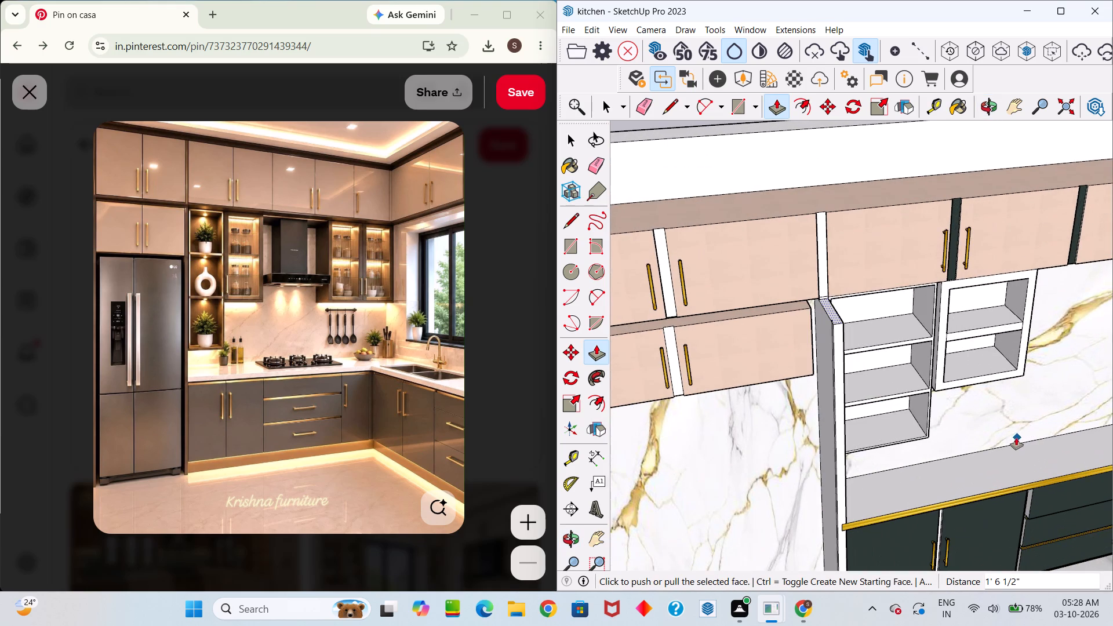
middle_drag(860, 416, 768, 385)
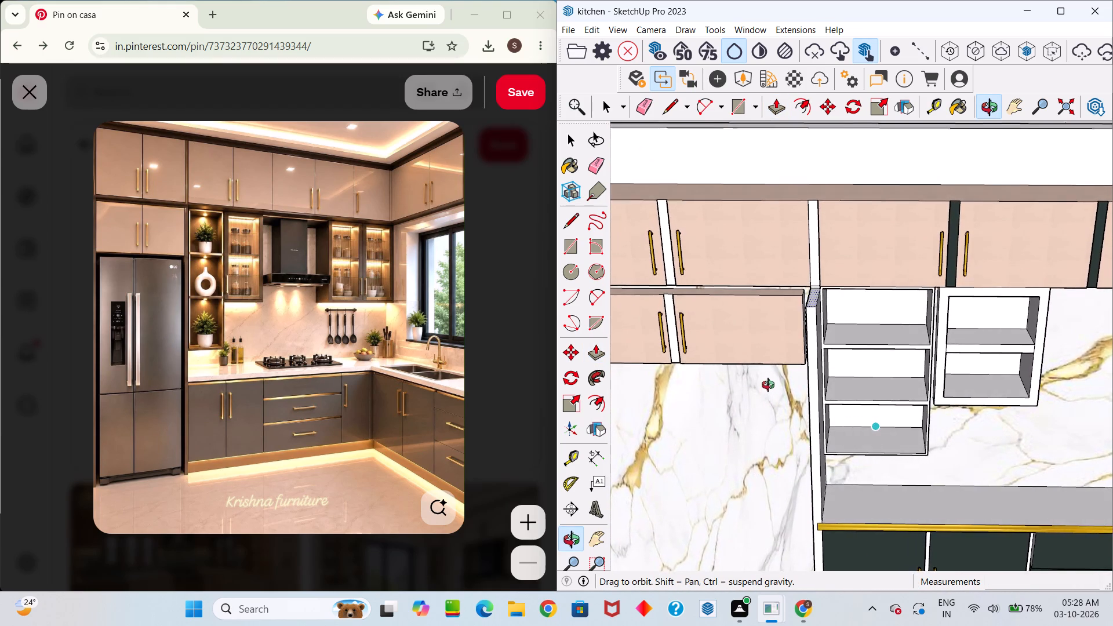
middle_drag(768, 385, 990, 407)
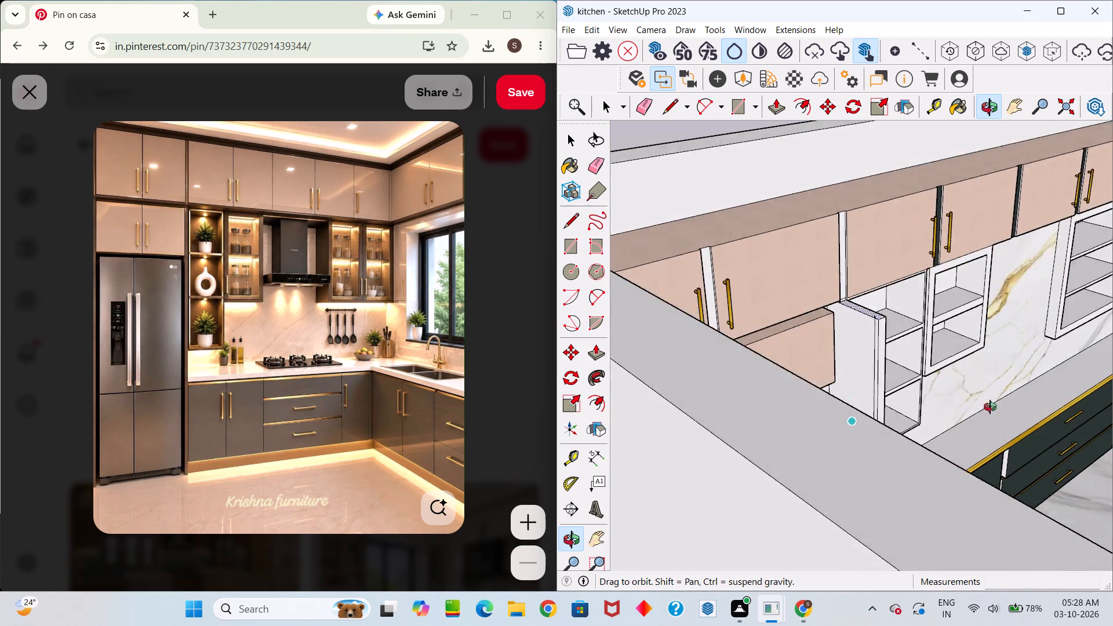
middle_drag(990, 407, 743, 409)
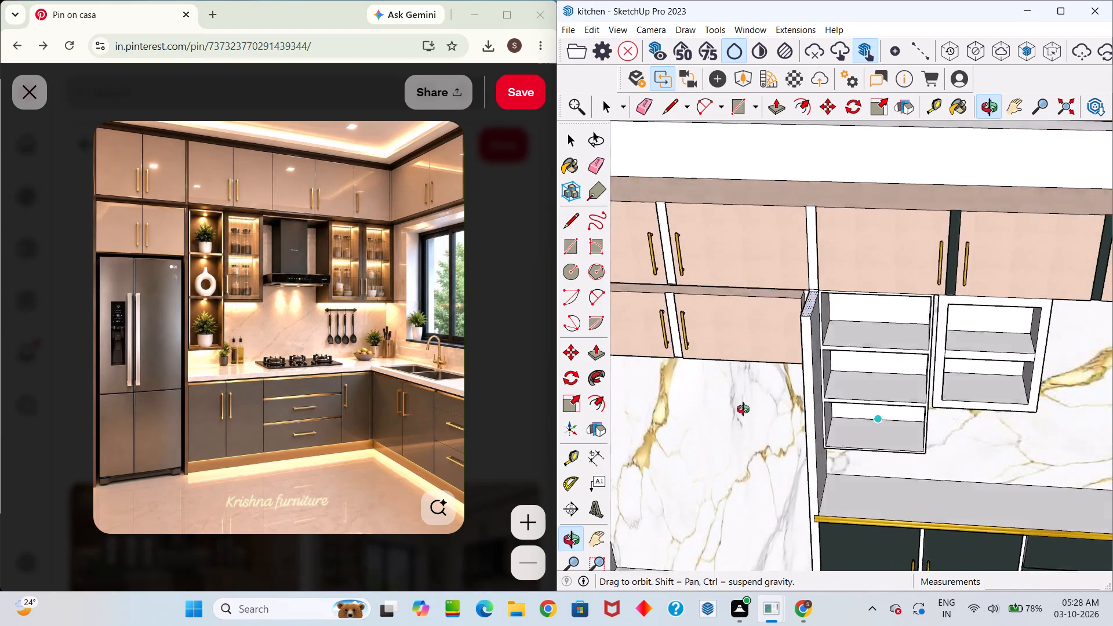
middle_drag(743, 409, 790, 348)
scroll(827, 377, down, 5)
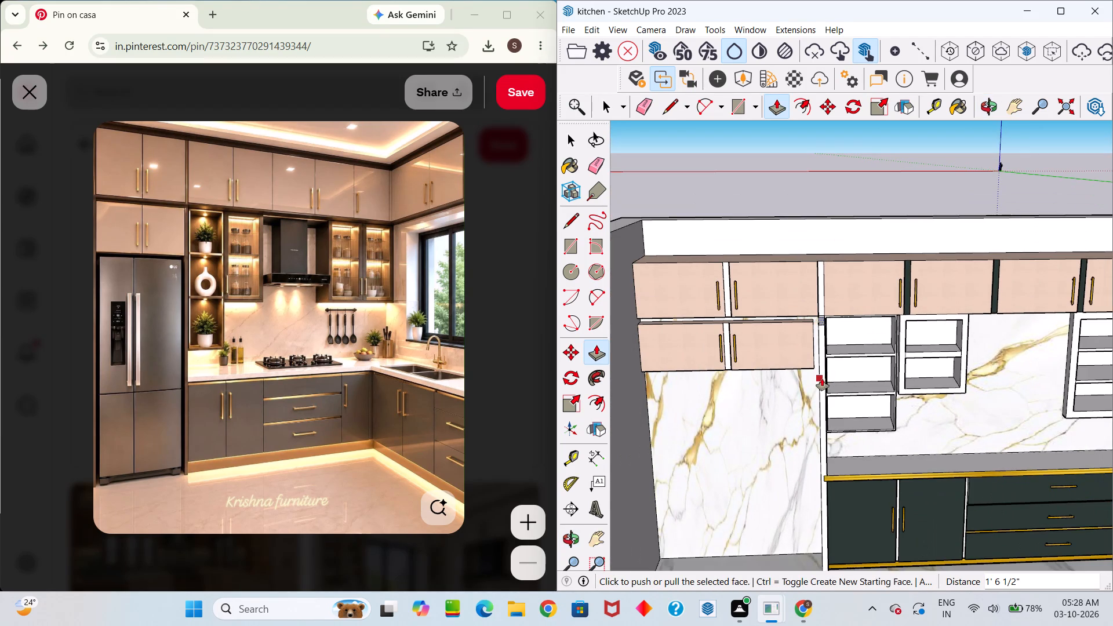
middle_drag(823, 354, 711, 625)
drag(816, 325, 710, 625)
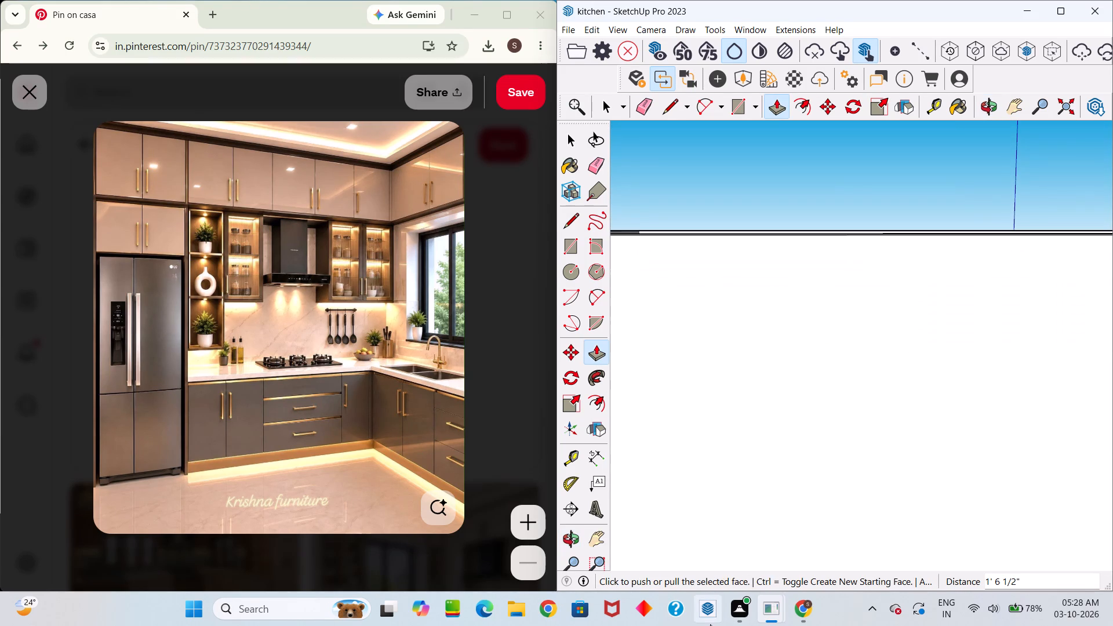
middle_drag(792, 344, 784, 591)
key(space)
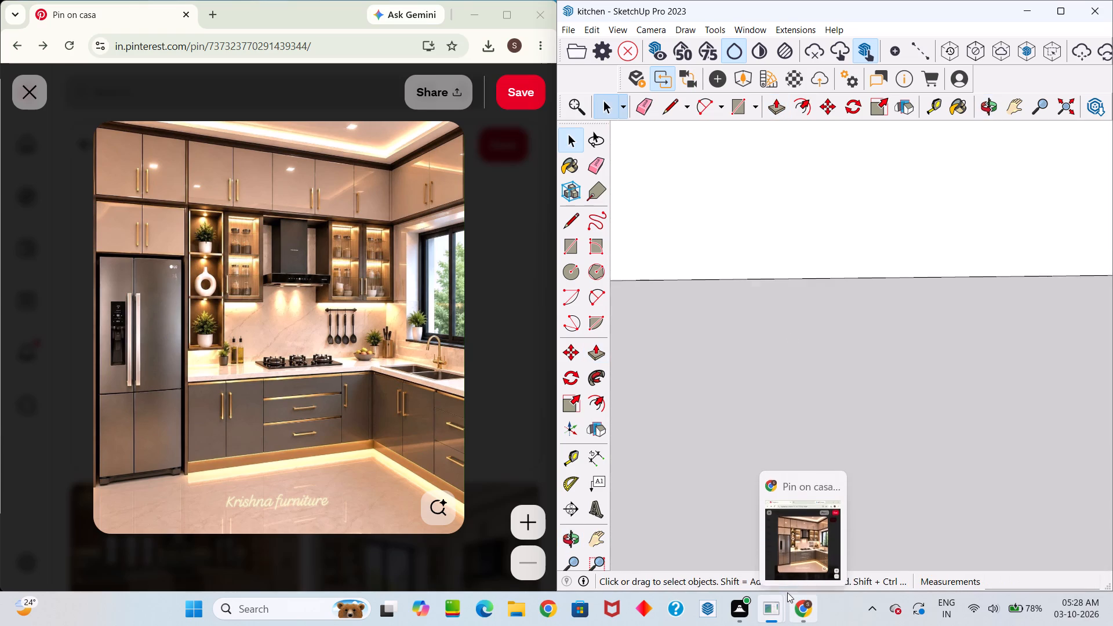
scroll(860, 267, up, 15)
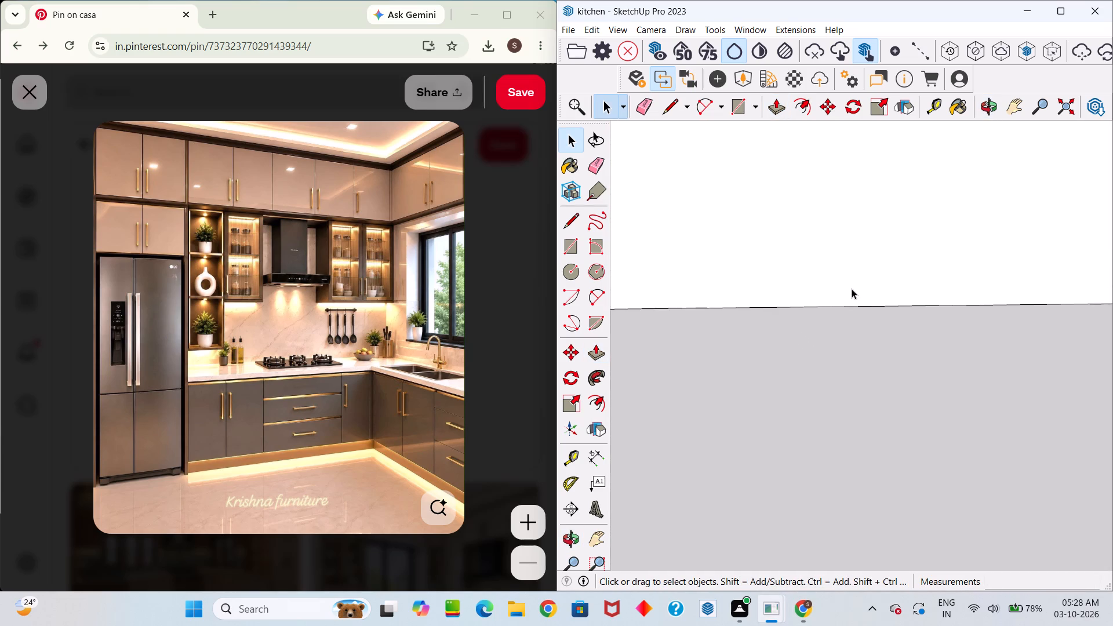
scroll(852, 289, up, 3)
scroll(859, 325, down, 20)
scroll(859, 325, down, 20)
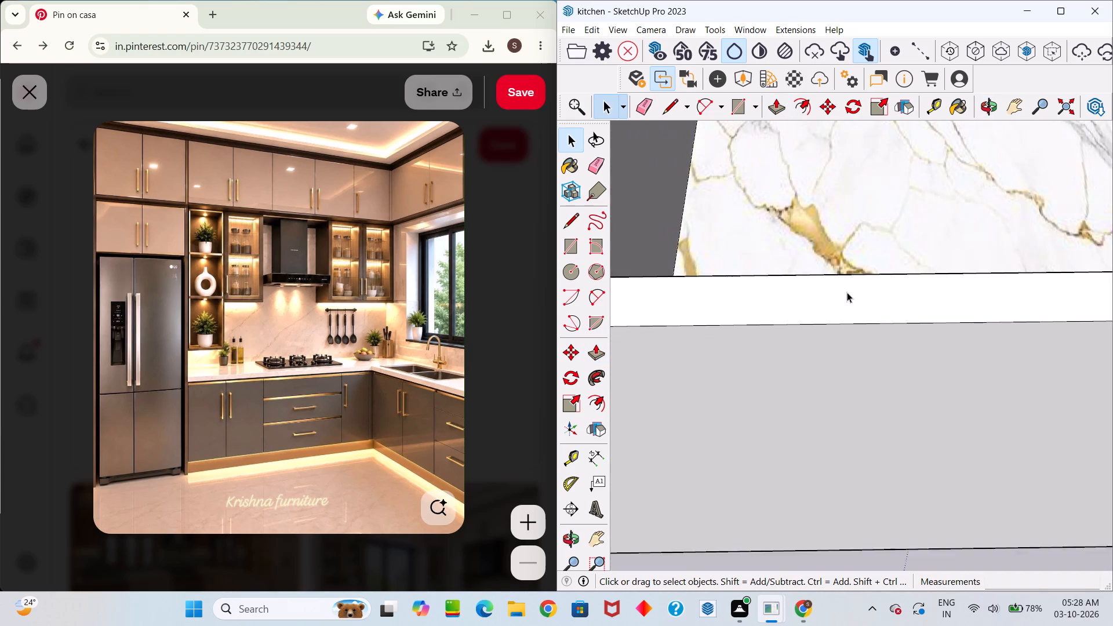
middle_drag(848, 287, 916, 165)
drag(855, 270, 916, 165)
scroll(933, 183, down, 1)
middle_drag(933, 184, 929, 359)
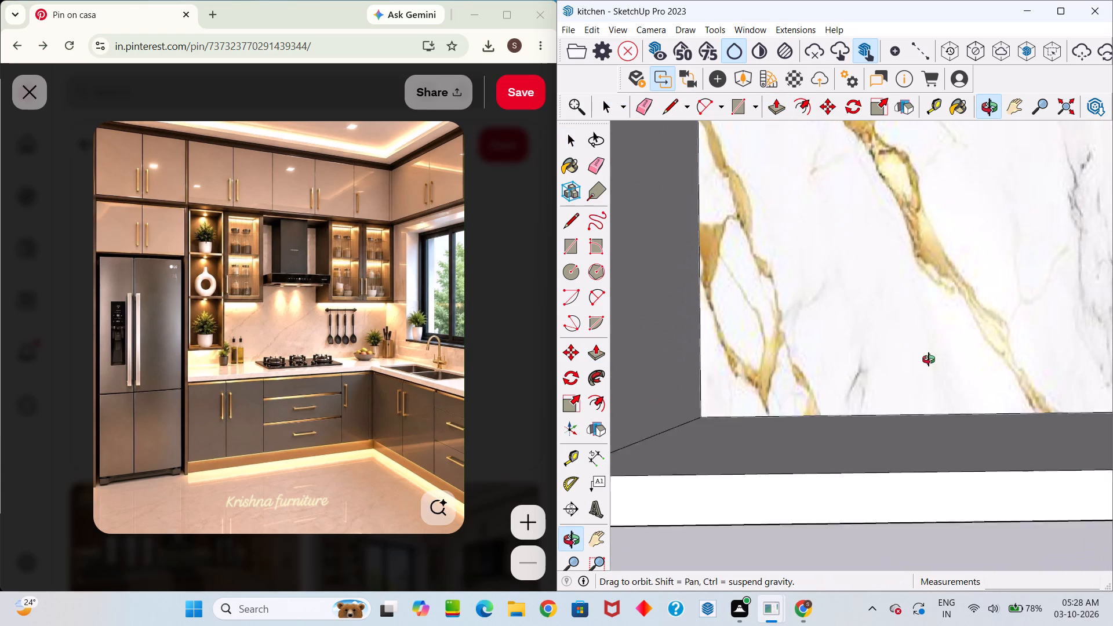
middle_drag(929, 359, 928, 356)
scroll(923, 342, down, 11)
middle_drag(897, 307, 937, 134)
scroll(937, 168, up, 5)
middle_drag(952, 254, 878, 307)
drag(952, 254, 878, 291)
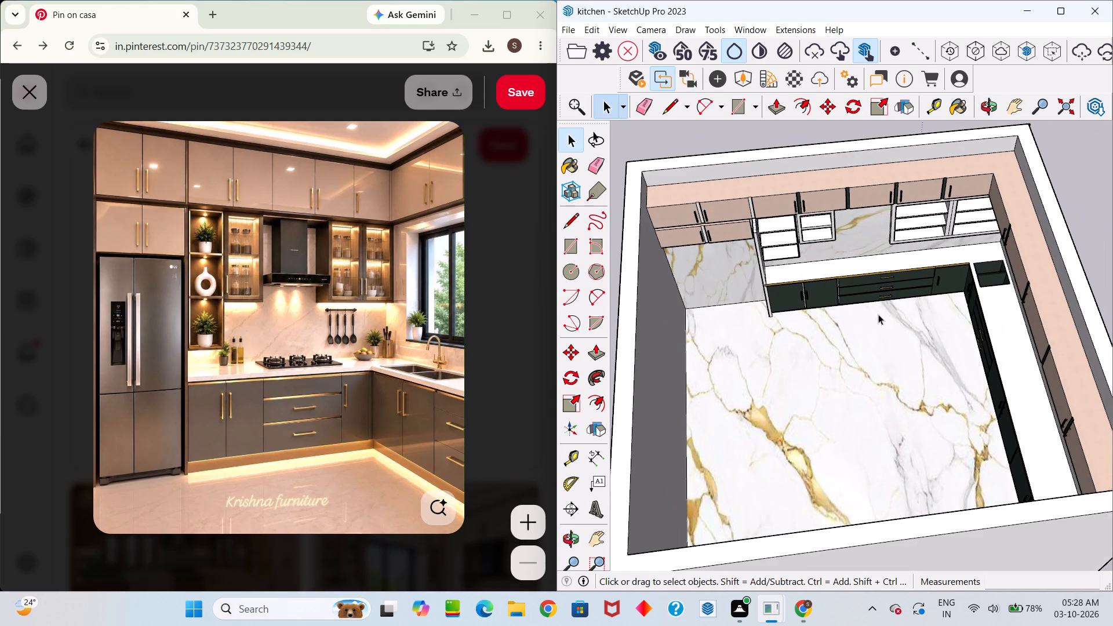
Review the whole kitchen from above, including the side panel, shelf units, base cabinets and window corner.
middle_drag(947, 289, 1002, 231)
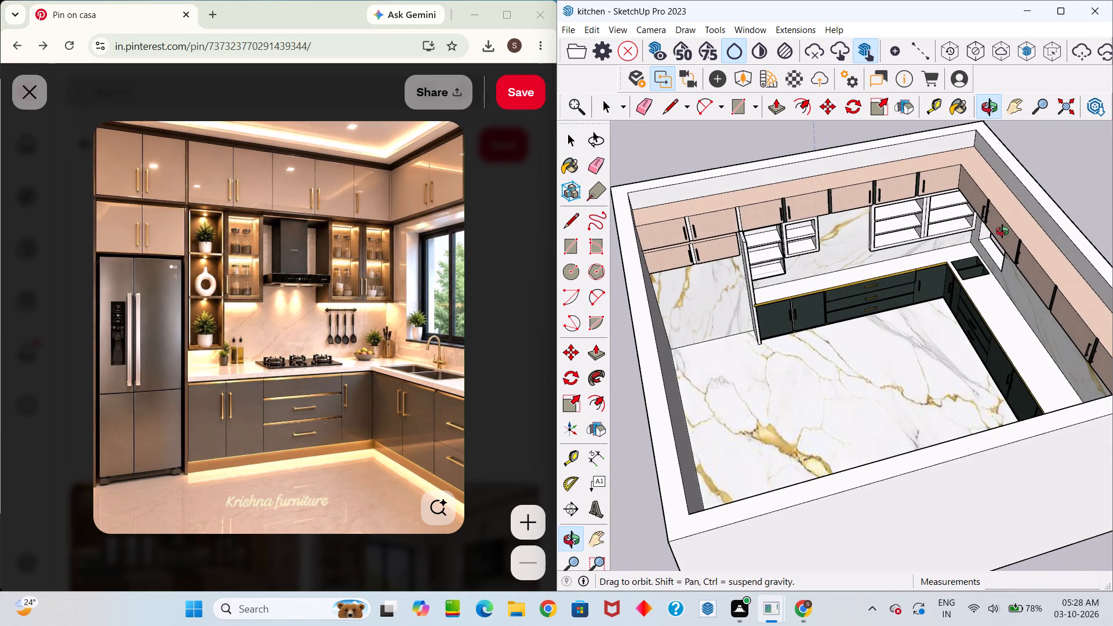
middle_drag(1002, 231, 1062, 188)
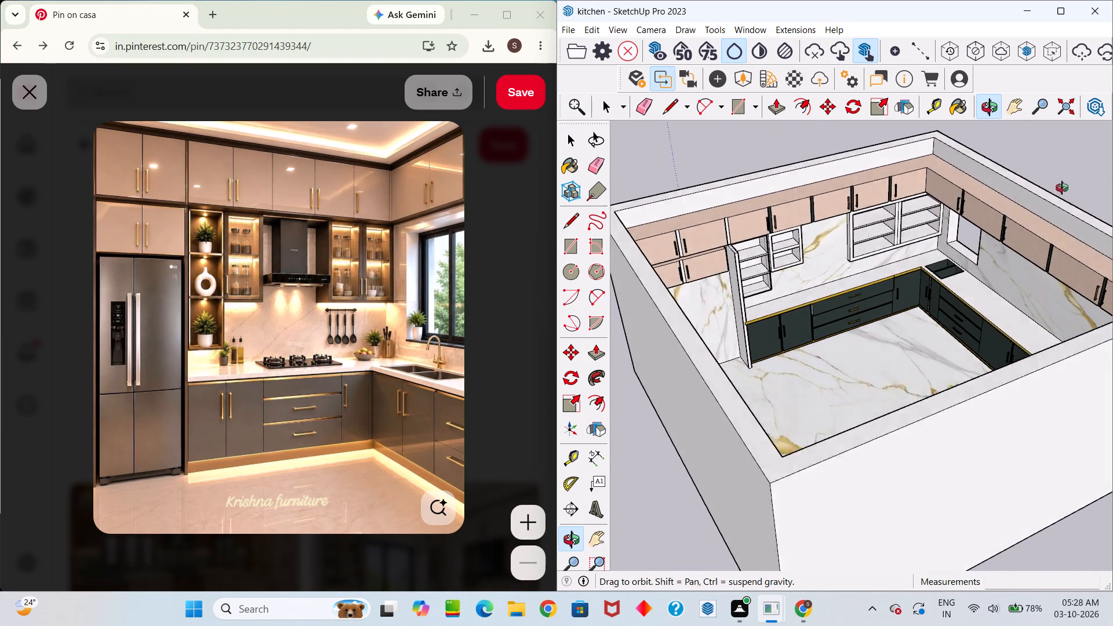
middle_drag(1062, 188, 1071, 214)
scroll(1054, 236, down, 2)
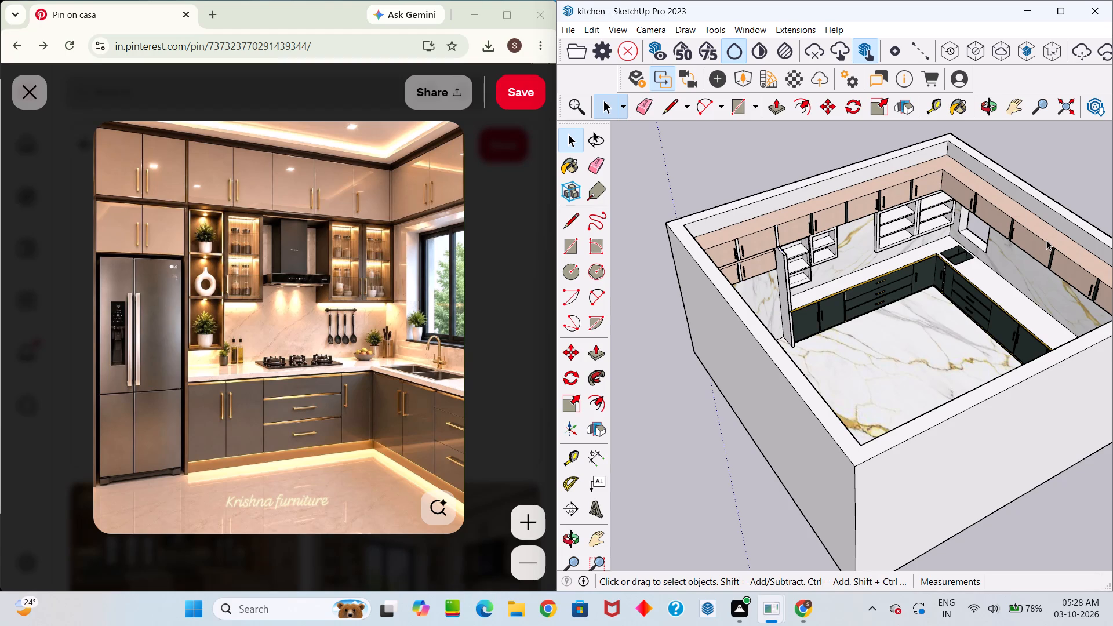
middle_drag(1046, 240, 980, 220)
drag(1046, 240, 980, 220)
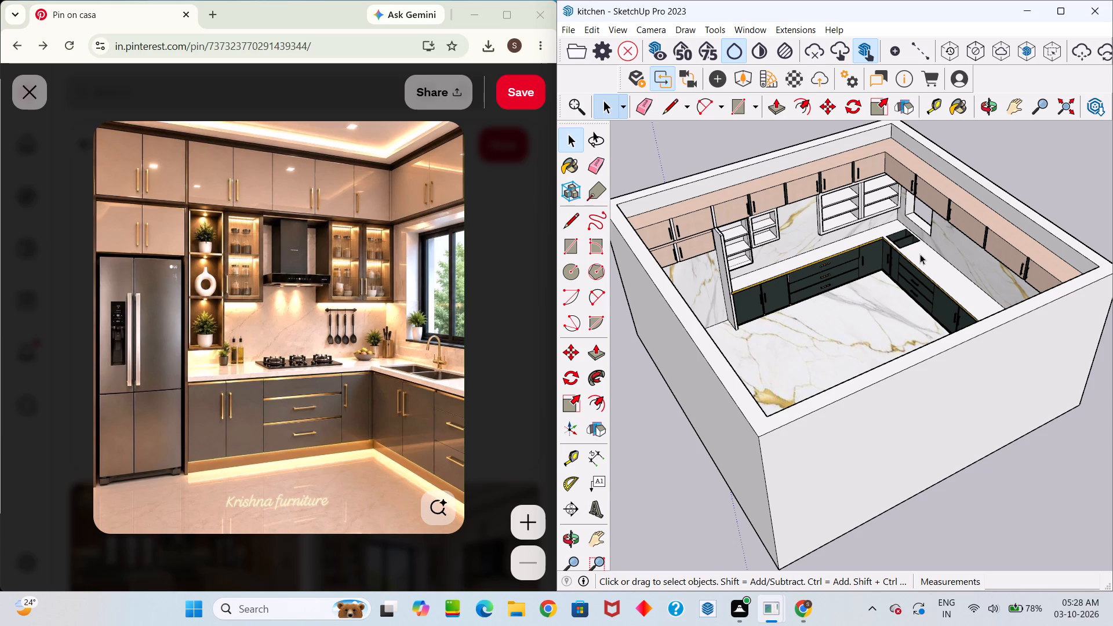
scroll(923, 246, up, 5)
middle_drag(926, 236, 841, 170)
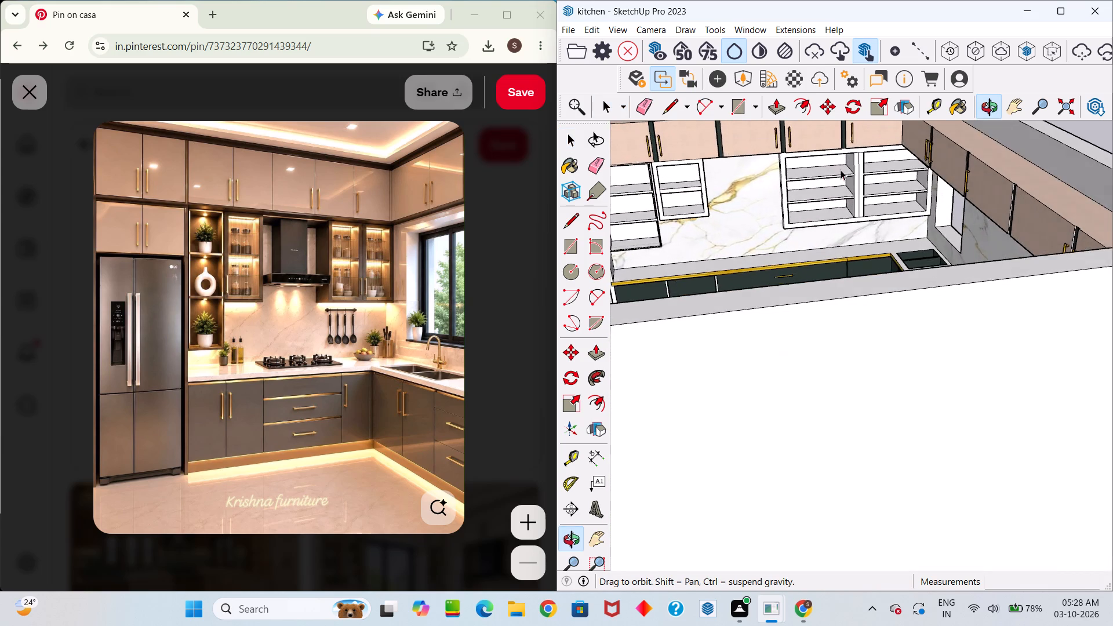
Create a new material using the beige "Gres porcellanato effetto pietra e marmo" image from Downloads as its texture.
middle_drag(841, 170, 840, 170)
scroll(826, 200, up, 3)
scroll(826, 195, down, 4)
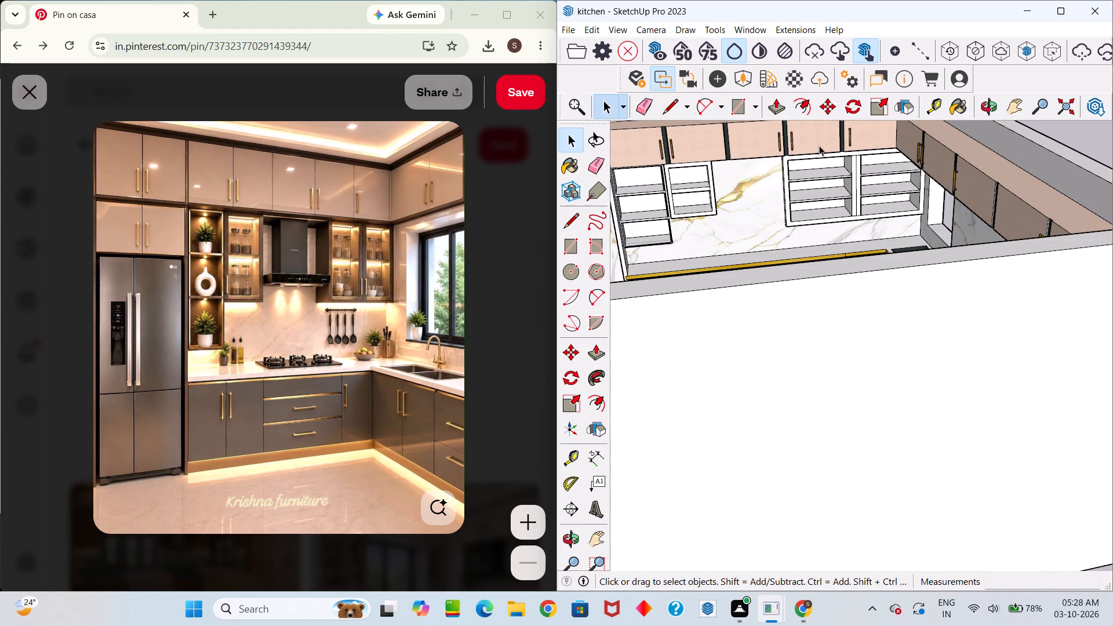
click(952, 104)
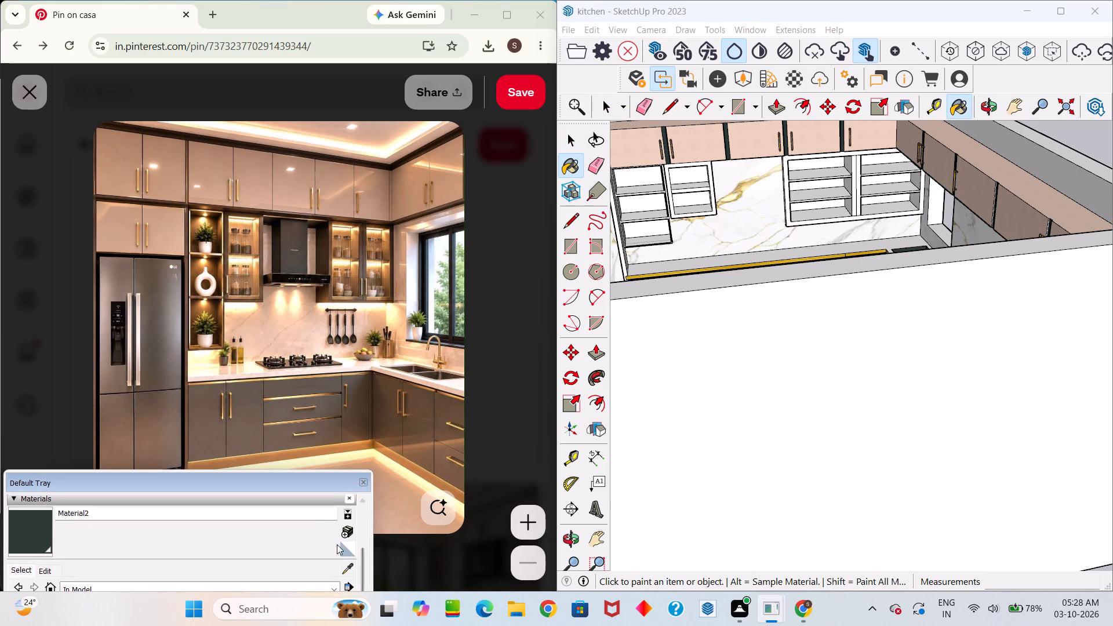
click(343, 532)
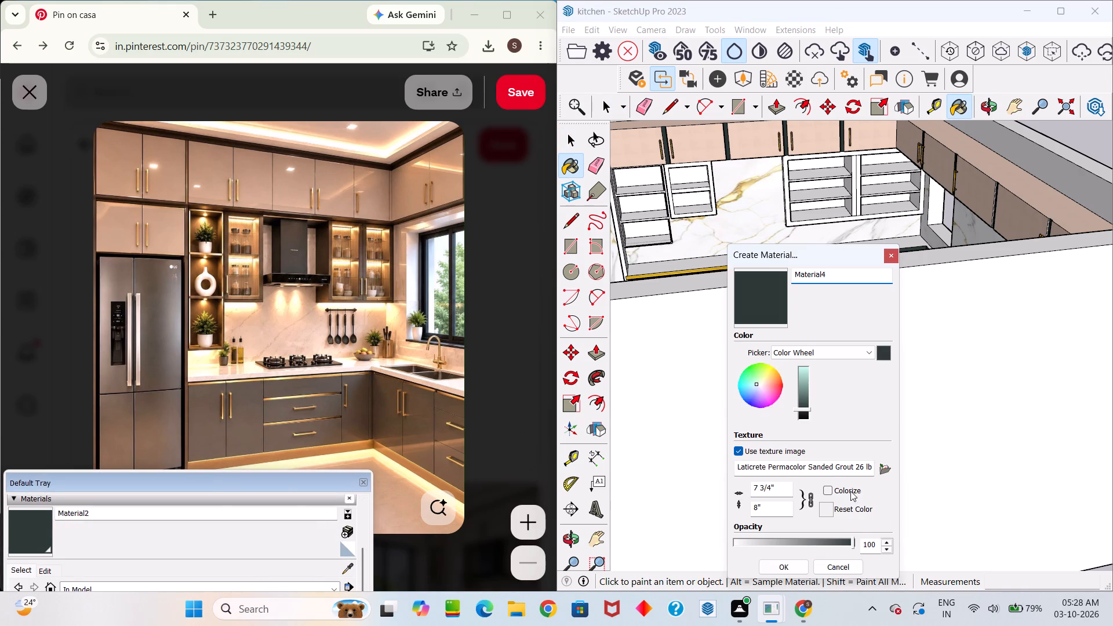
click(882, 472)
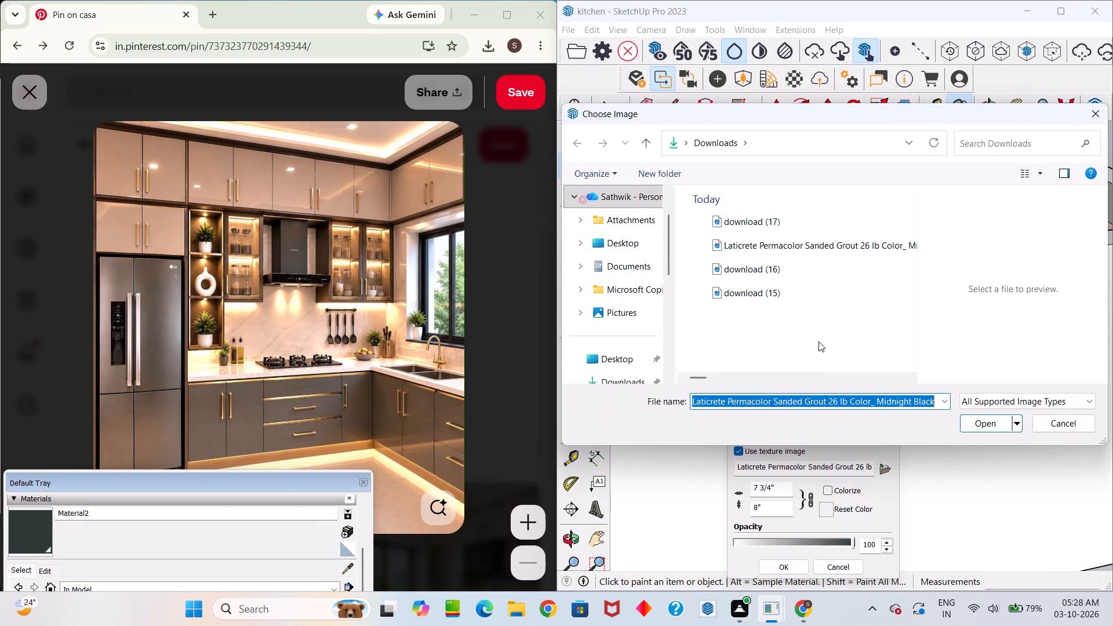
scroll(800, 291, down, 4)
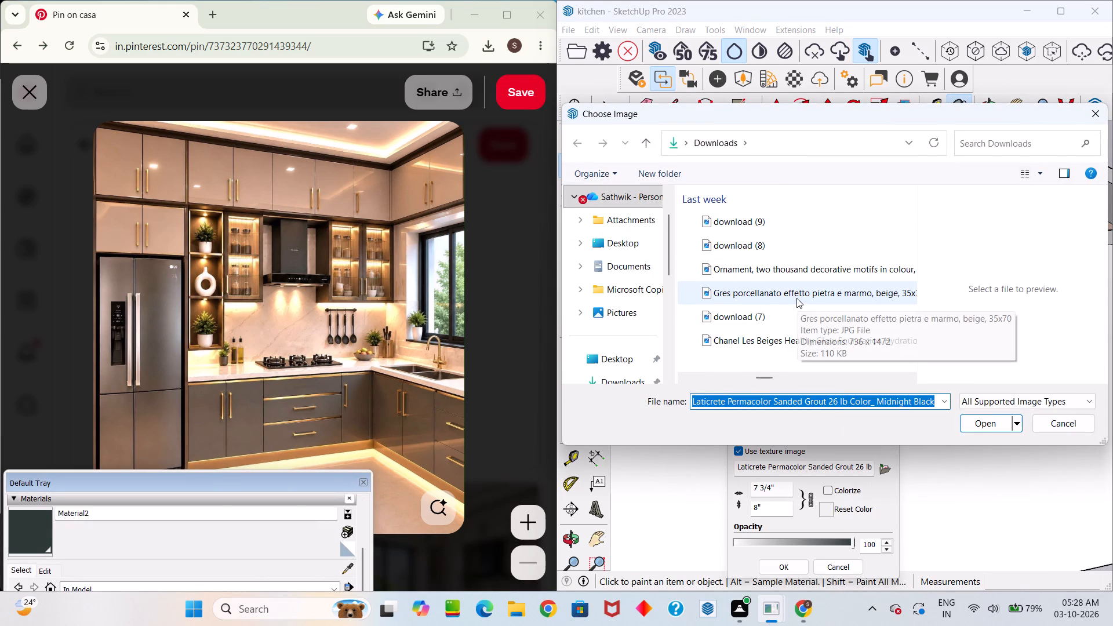
right_click(801, 267)
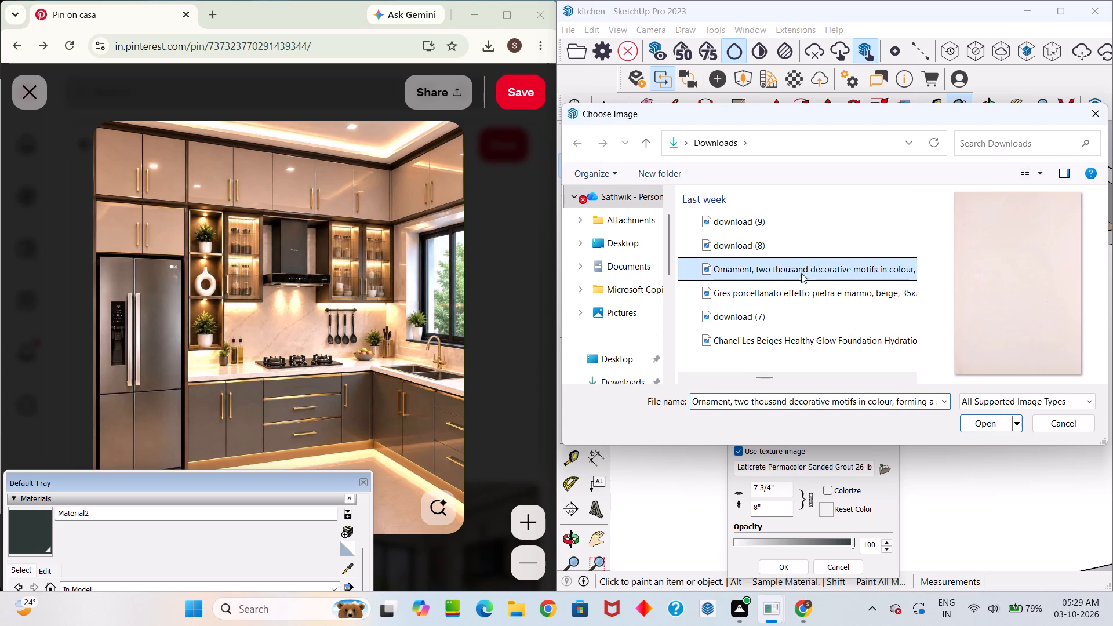
right_click(758, 294)
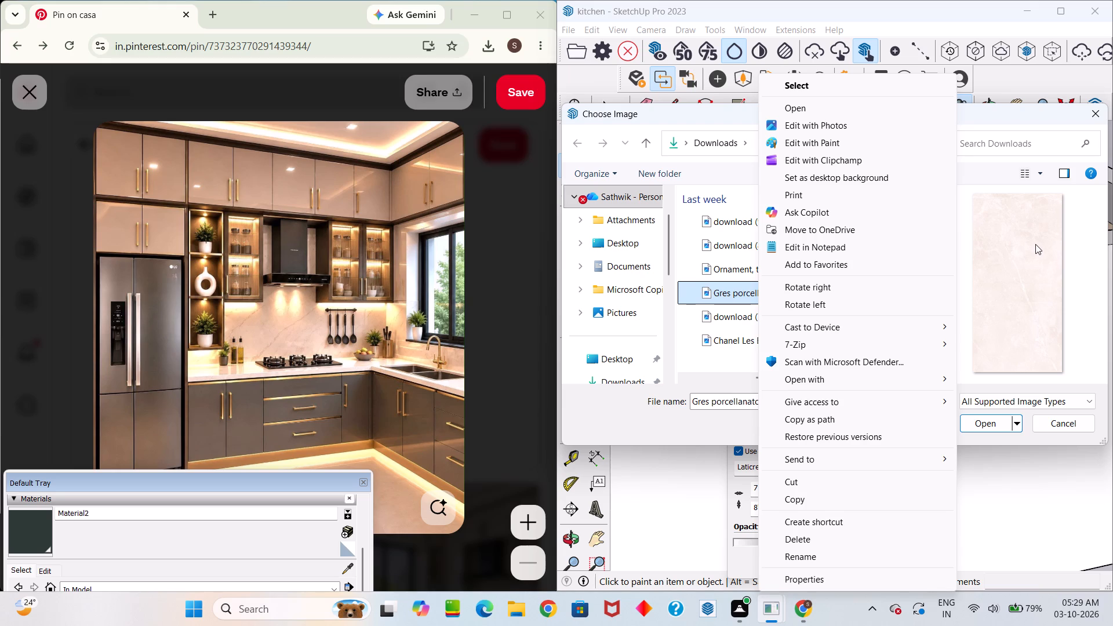
click(991, 421)
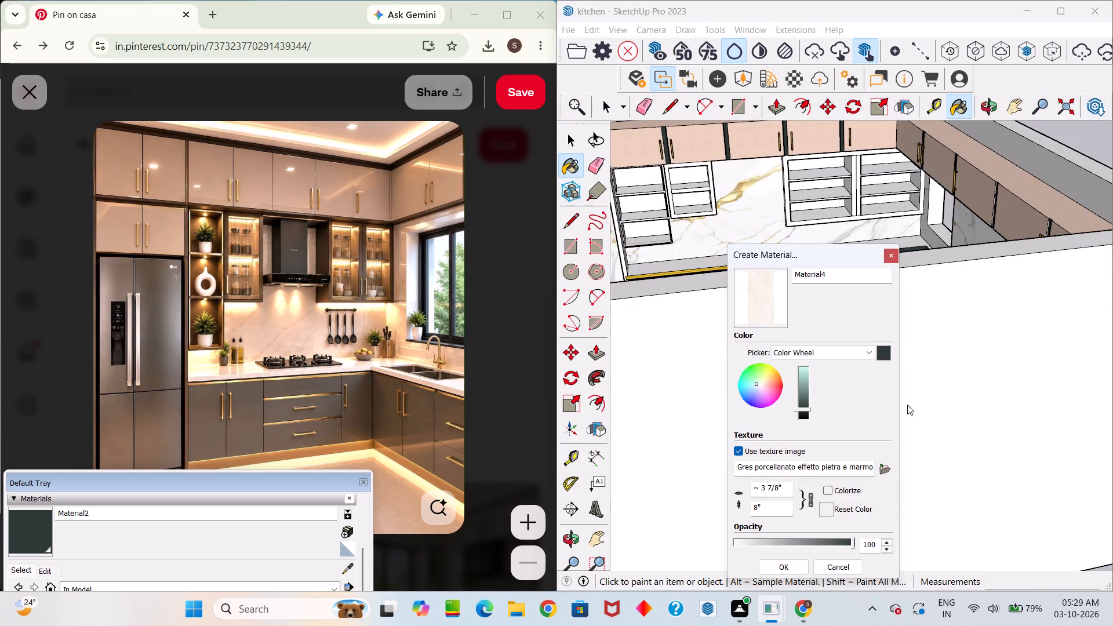
middle_drag(925, 236, 933, 301)
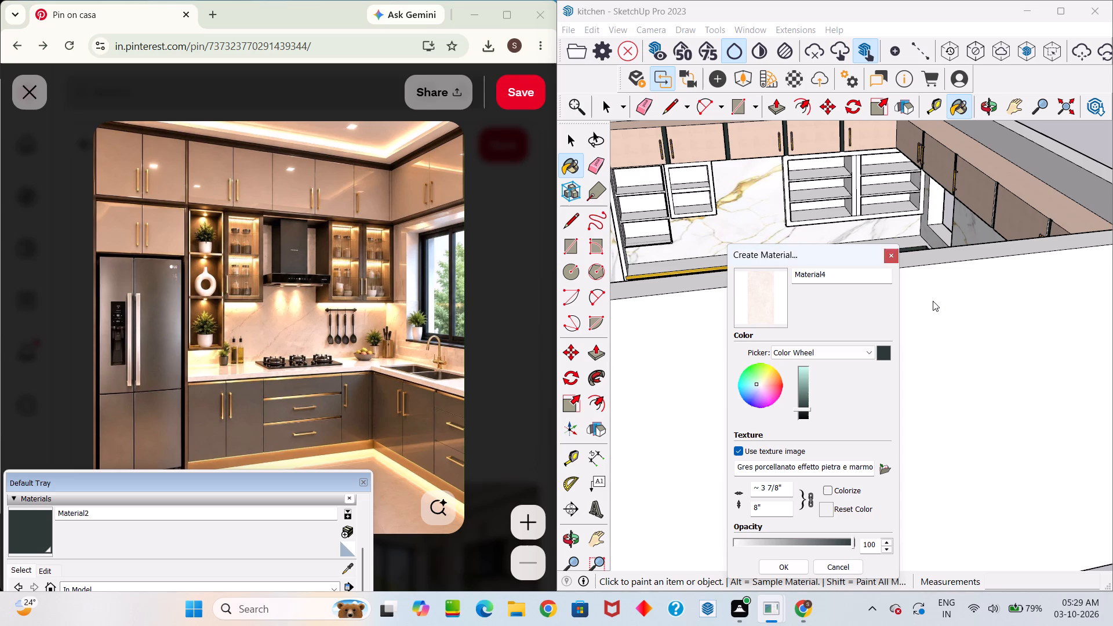
middle_drag(933, 301, 933, 300)
scroll(926, 286, up, 1)
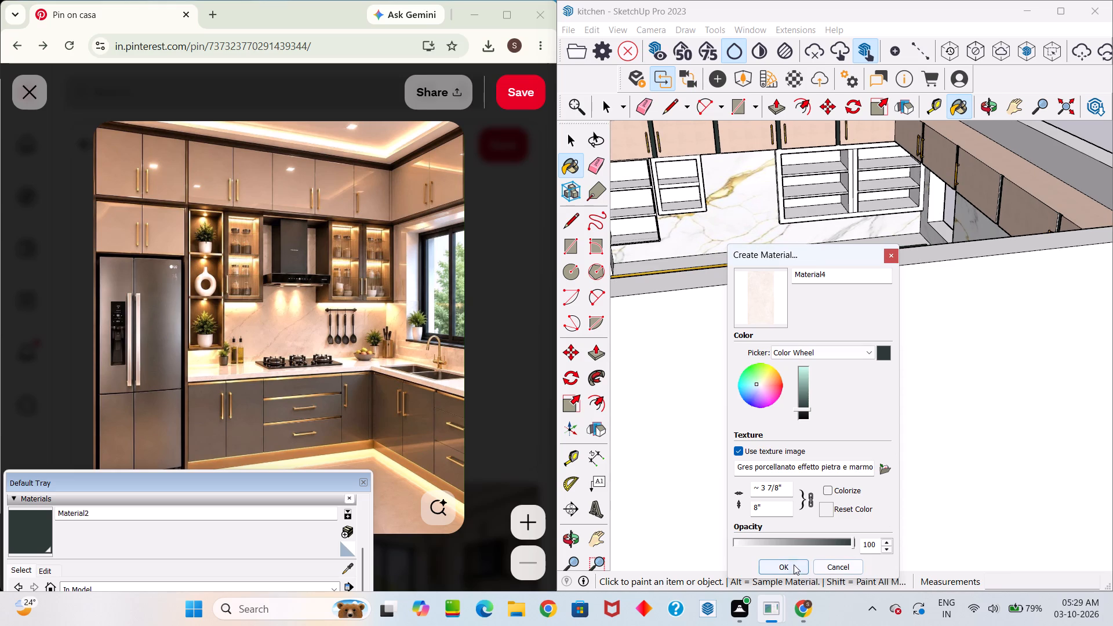
click(793, 563)
Paint the kitchen floor with the new beige stone material and apply V-Ray's Tri-Planar Projection (Fit) to it.
middle_drag(817, 261, 811, 450)
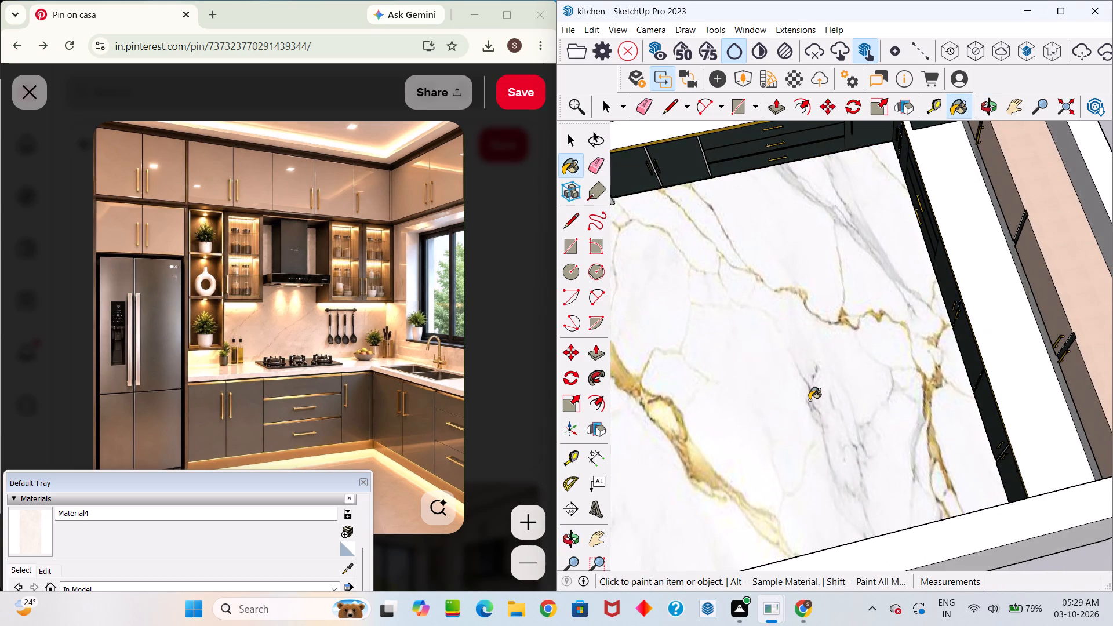
scroll(809, 370, down, 8)
scroll(806, 360, up, 5)
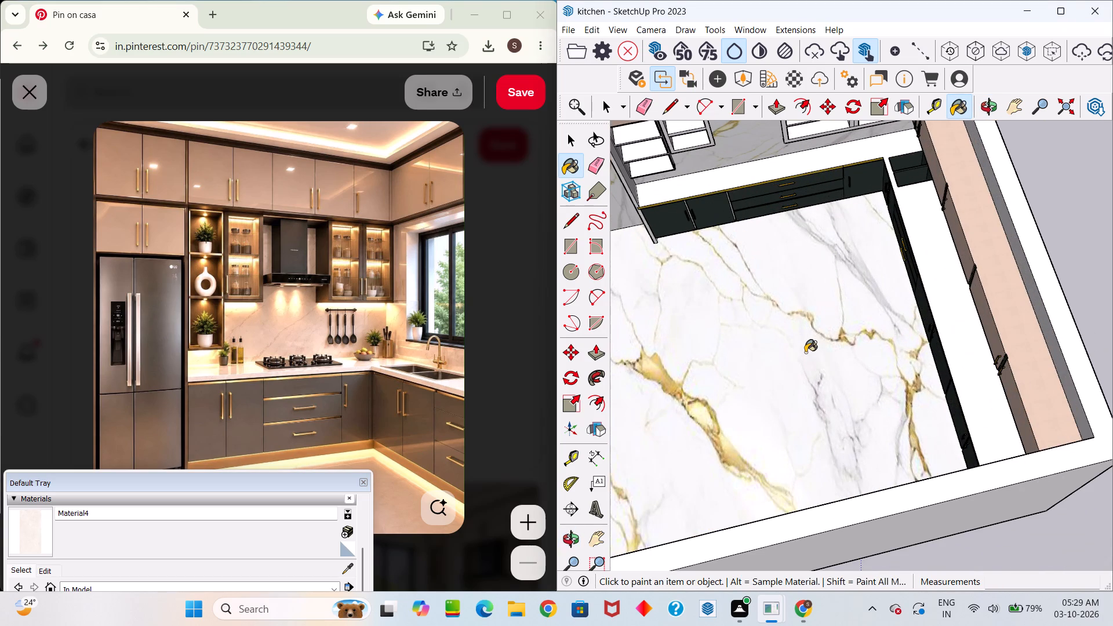
click(805, 352)
right_click(805, 352)
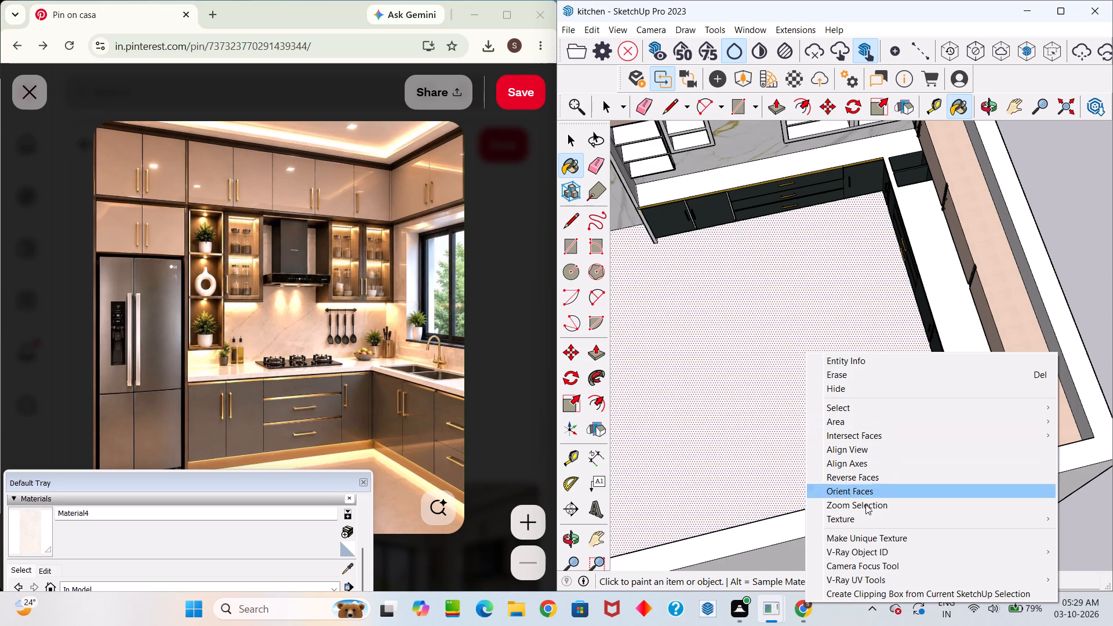
click(874, 576)
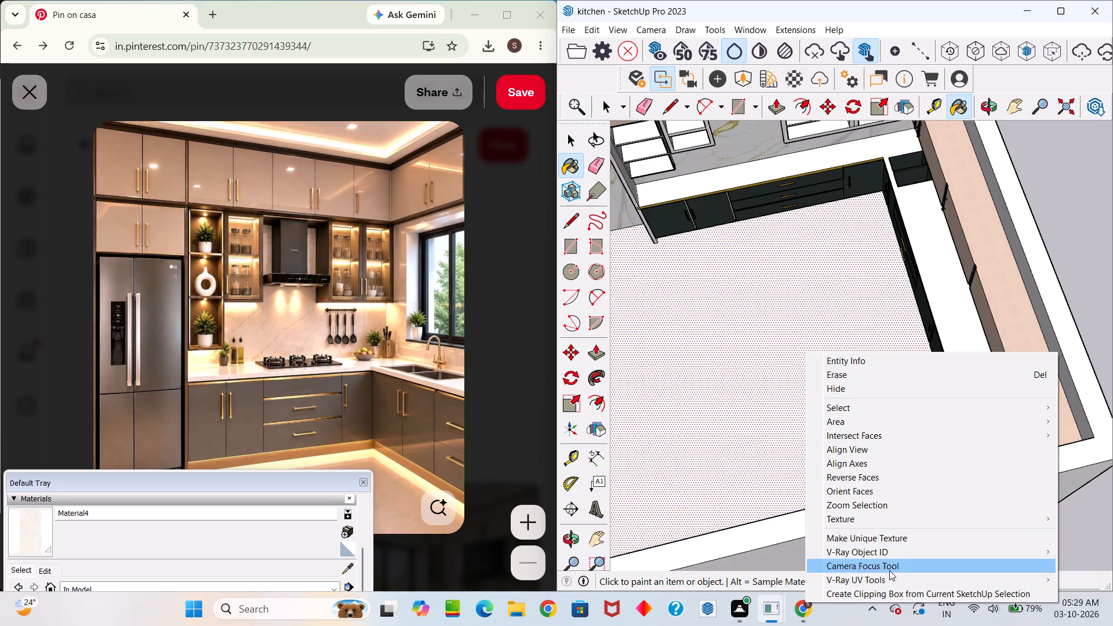
click(889, 574)
click(912, 581)
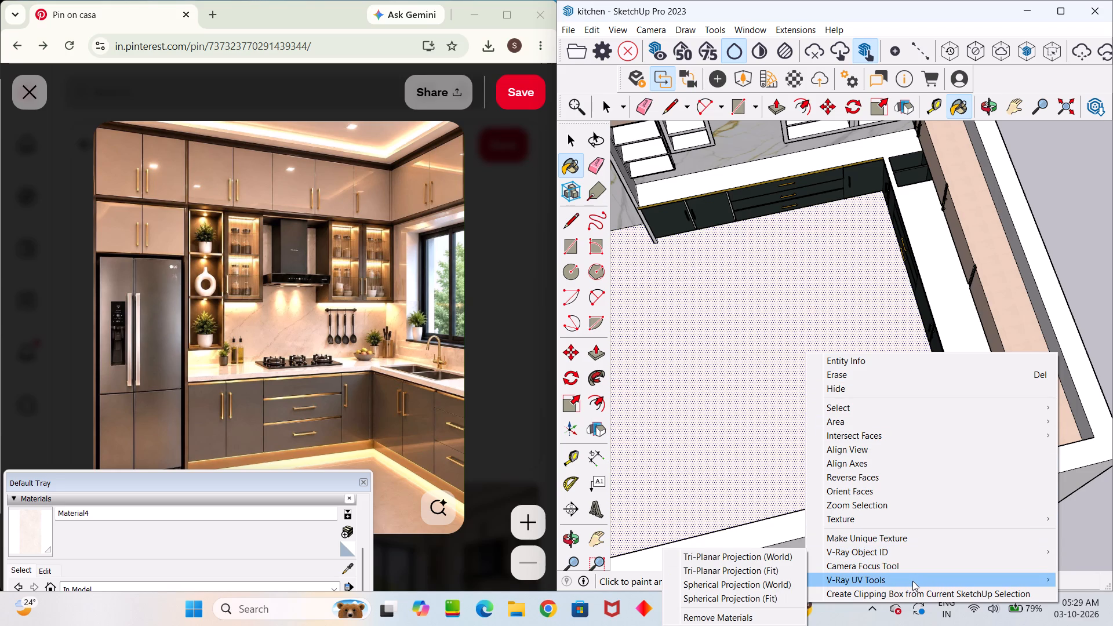
click(799, 573)
scroll(821, 372, down, 1)
middle_drag(821, 372, 835, 428)
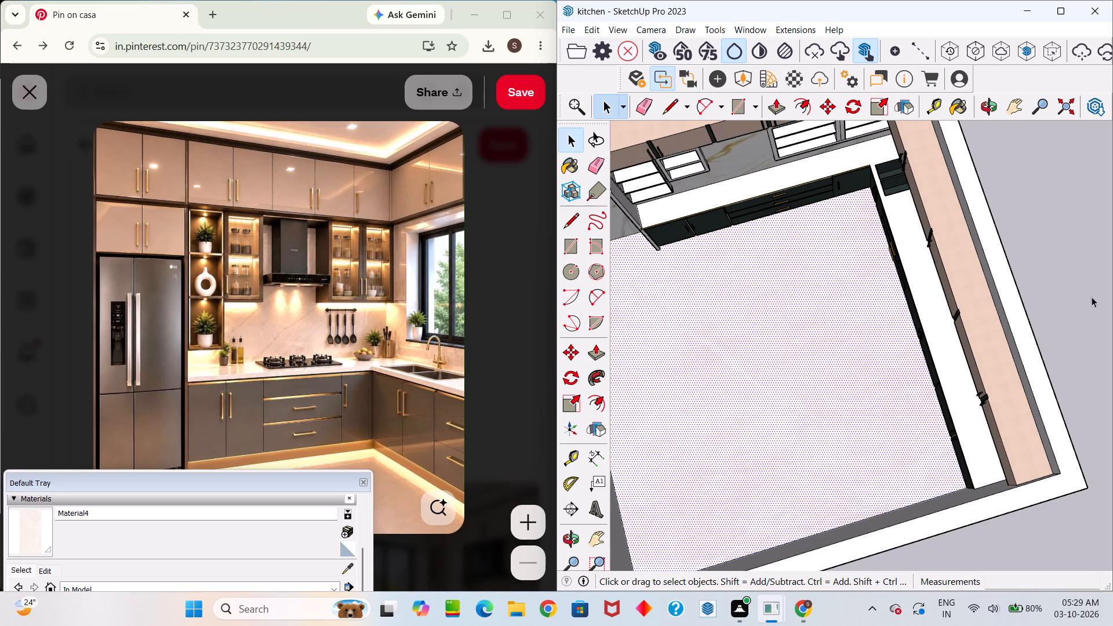
click(1092, 297)
Sample the back wall's white-gold marble, paint the adjoining blank side wall with it, and apply Tri-Planar Projection (Fit).
middle_drag(962, 332, 882, 185)
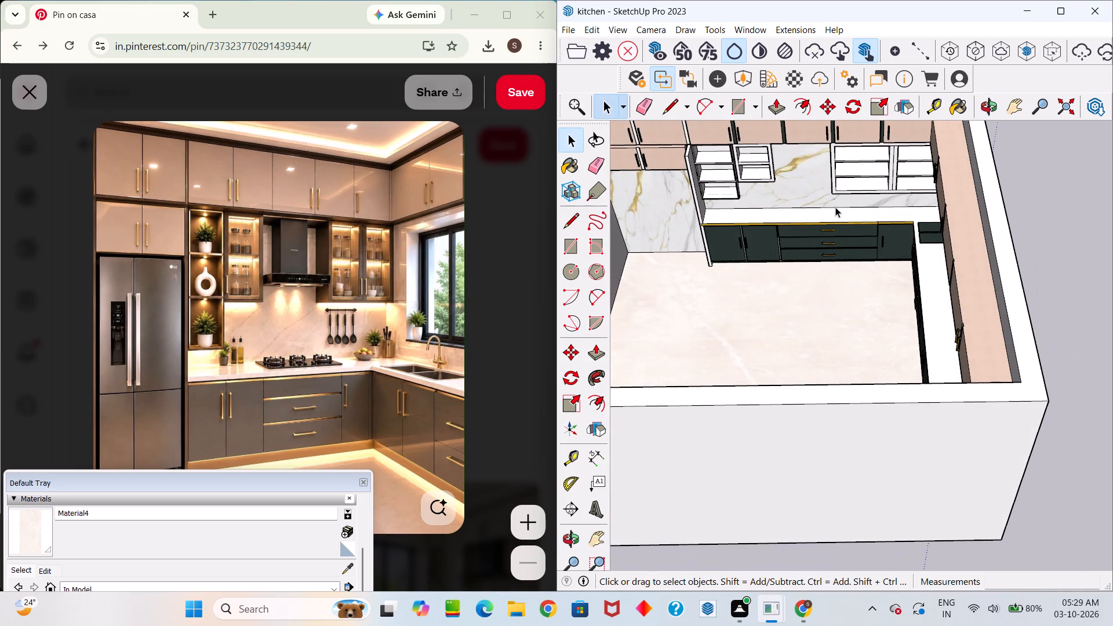
middle_drag(848, 249, 1112, 299)
drag(850, 251, 1112, 299)
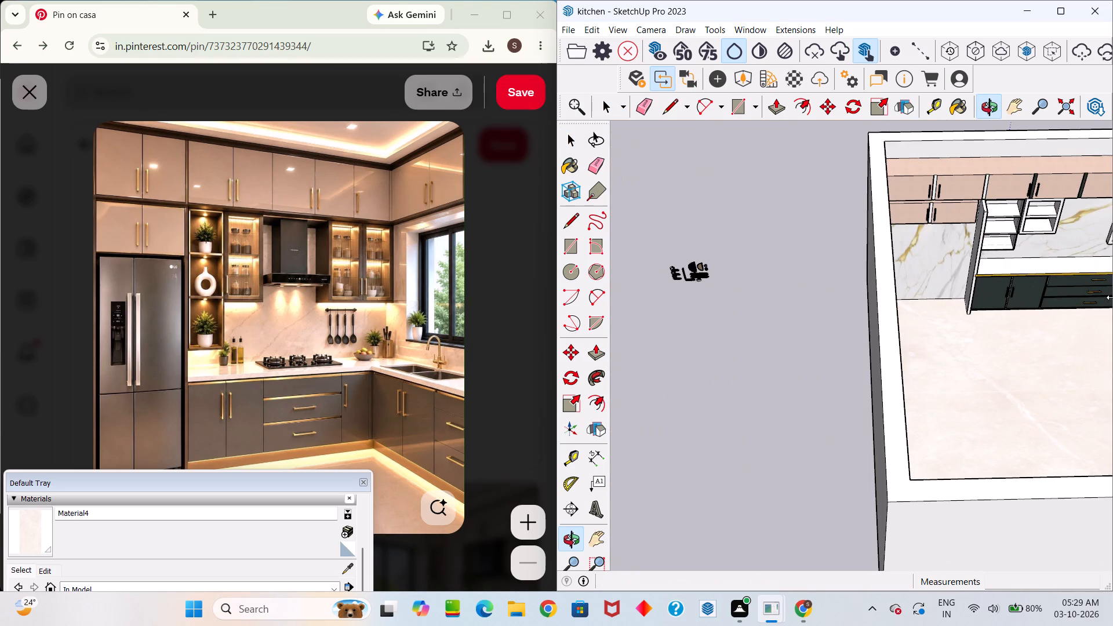
middle_drag(1057, 281, 817, 223)
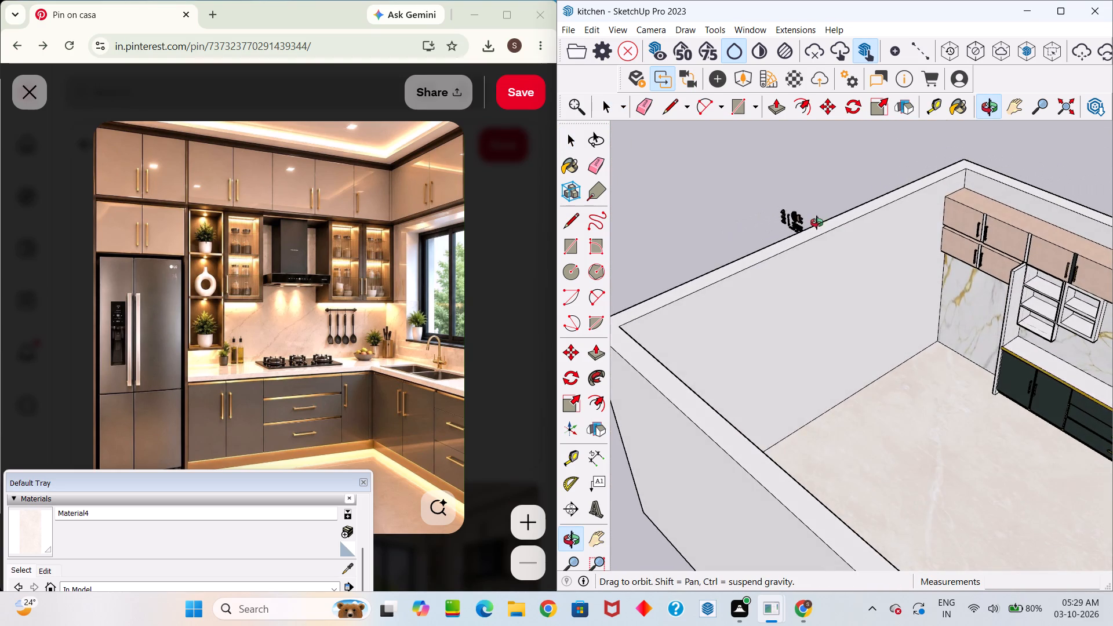
middle_drag(817, 223, 814, 242)
scroll(916, 290, up, 4)
scroll(986, 312, up, 1)
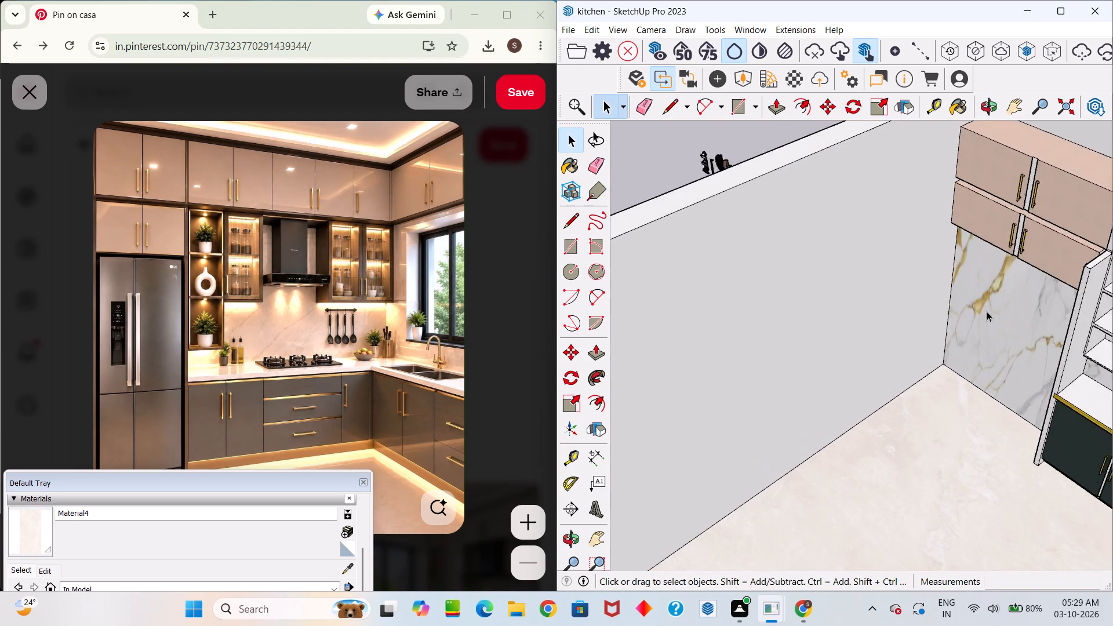
scroll(987, 311, up, 3)
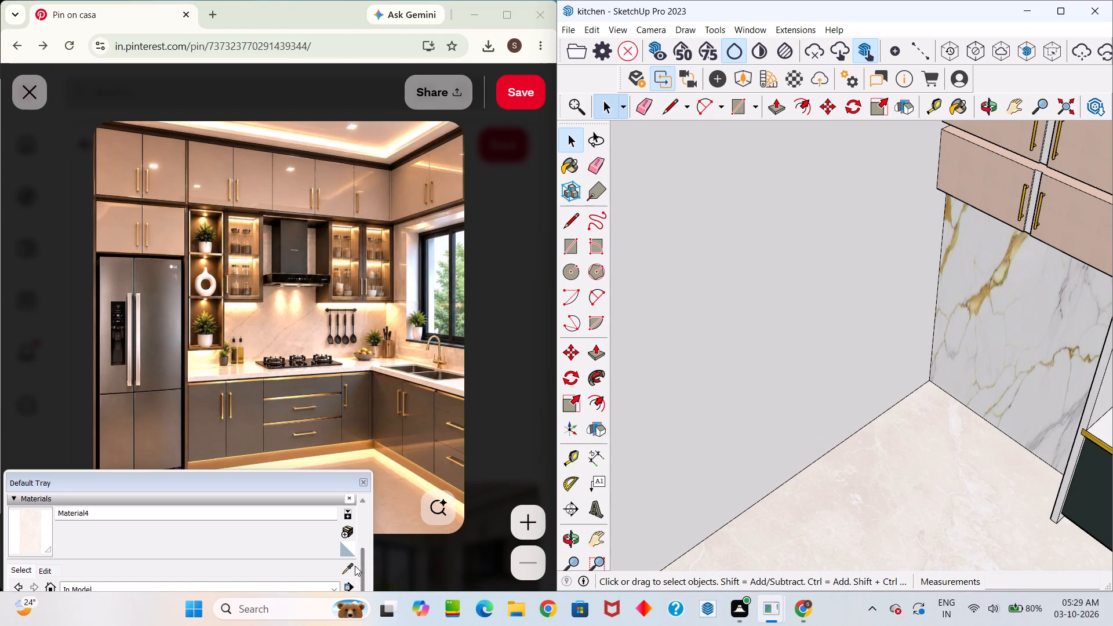
click(352, 566)
click(1055, 312)
click(839, 286)
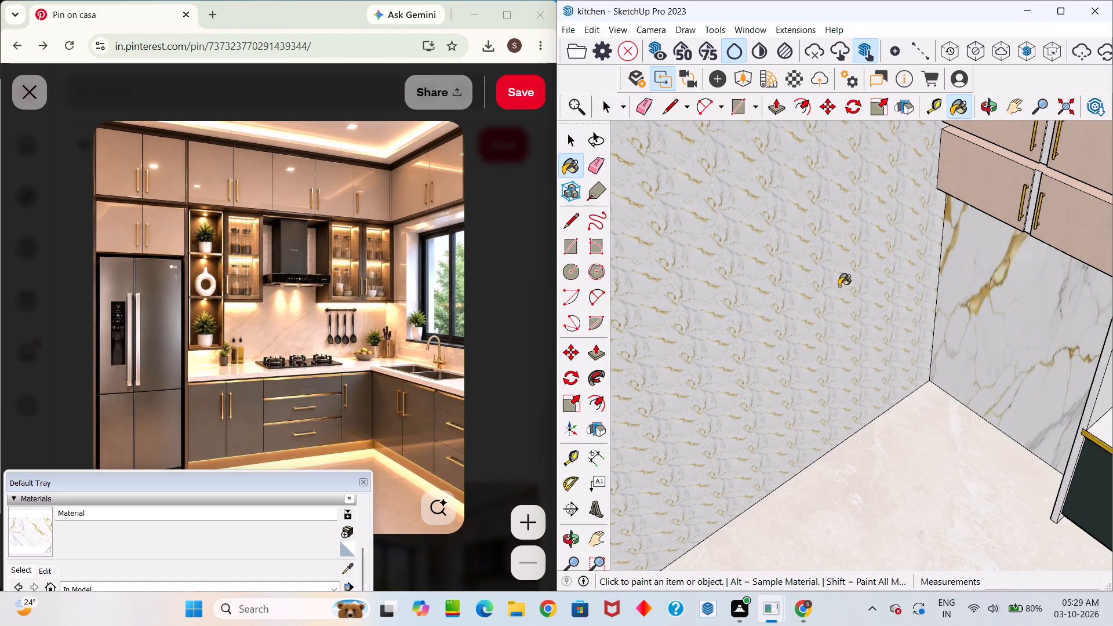
right_click(839, 277)
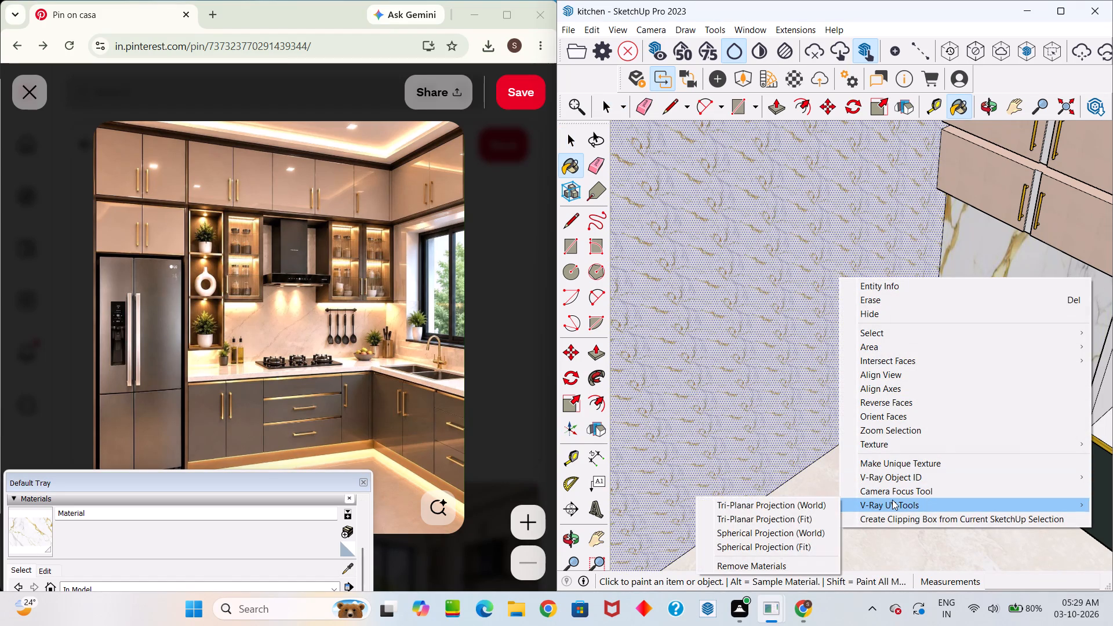
click(892, 500)
click(819, 515)
scroll(853, 359, down, 12)
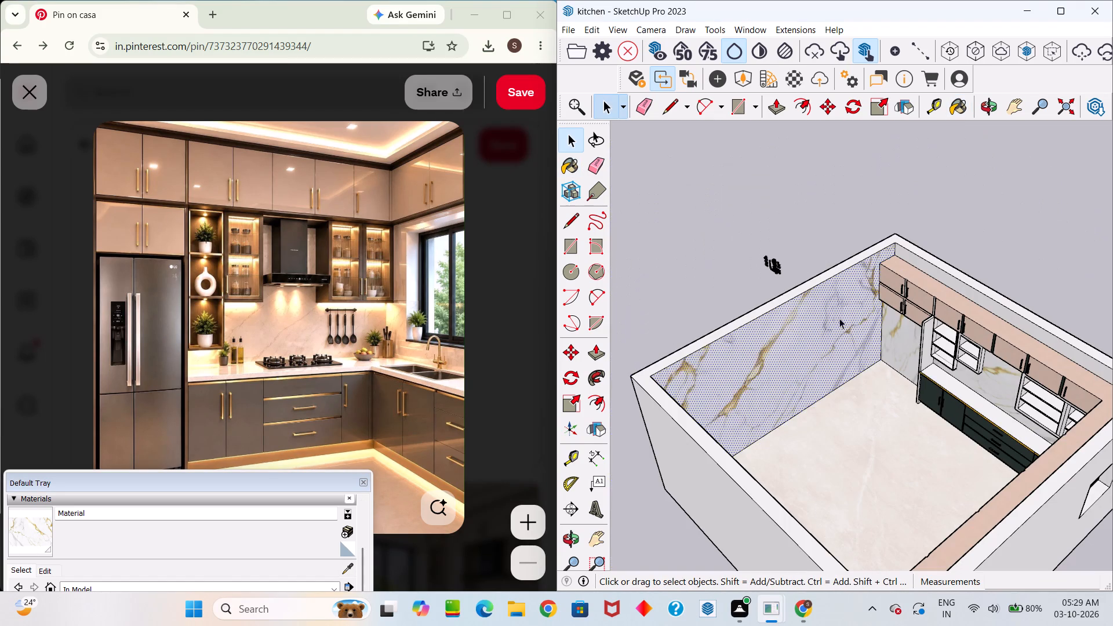
click(811, 213)
key(space)
Review the beige floor and marble side wall together with the cabinets and shelf units from the open front.
middle_drag(860, 254, 1082, 203)
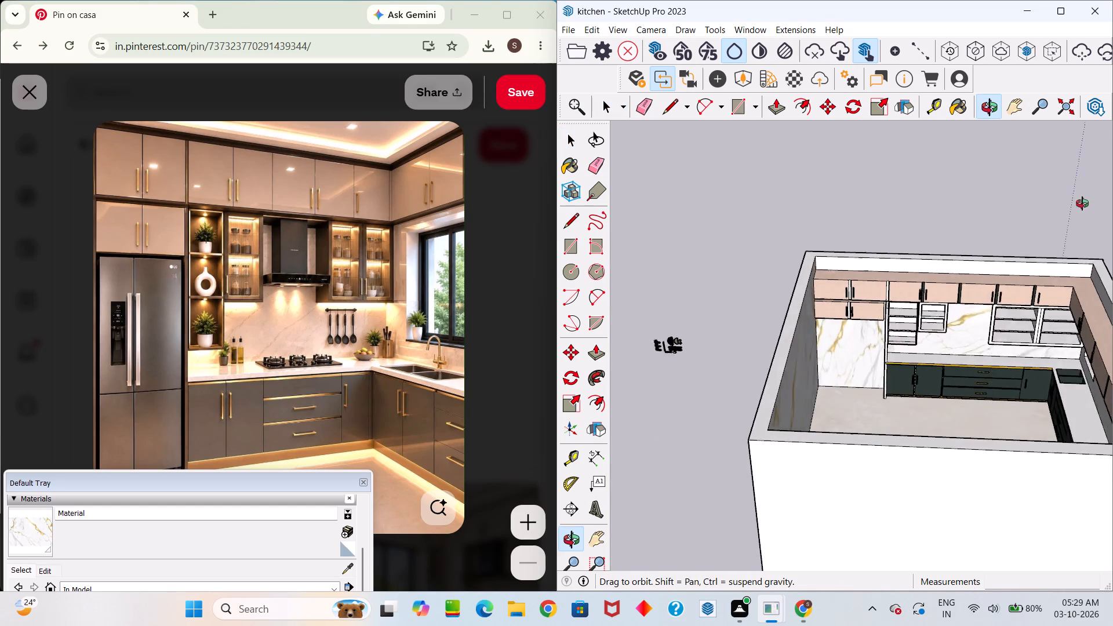
middle_drag(1082, 203, 1085, 204)
scroll(1038, 290, up, 6)
scroll(1034, 290, down, 7)
scroll(1021, 289, up, 6)
middle_drag(994, 325, 973, 312)
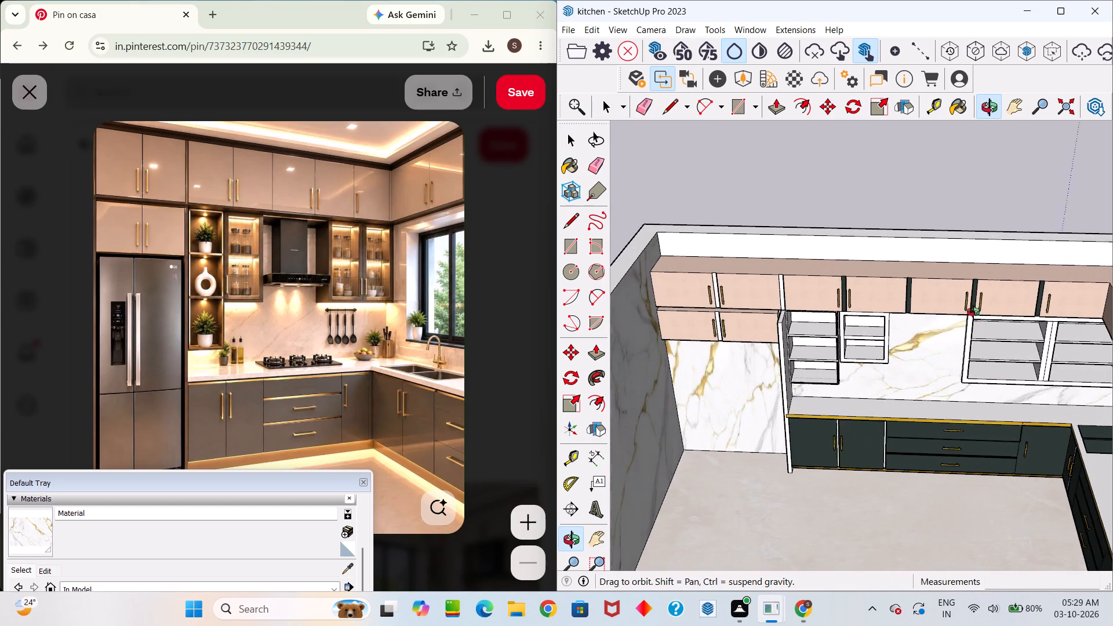
middle_drag(973, 312, 971, 428)
scroll(940, 221, up, 1)
scroll(970, 341, down, 1)
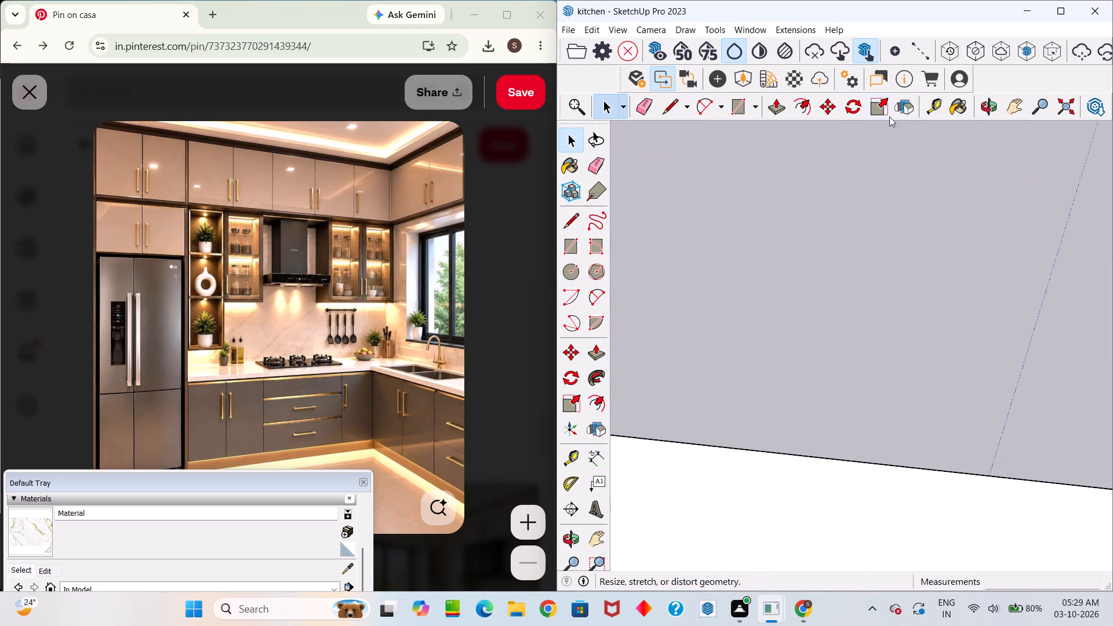
Start a new material from the white-gold marble and browse the Downloads folder for a replacement texture image.
click(962, 107)
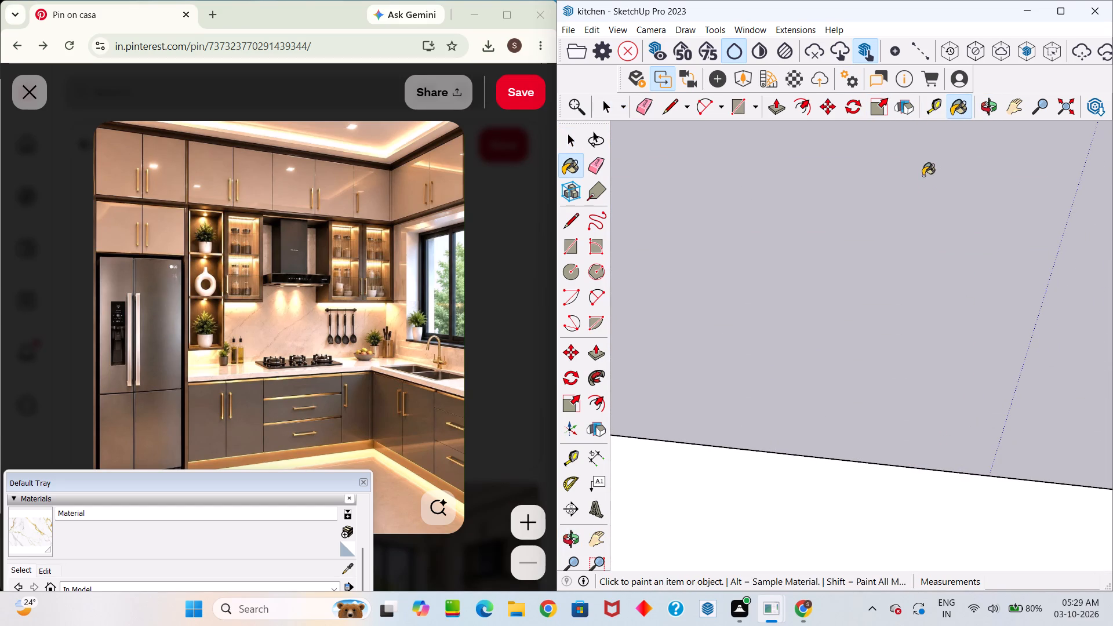
click(956, 114)
click(352, 529)
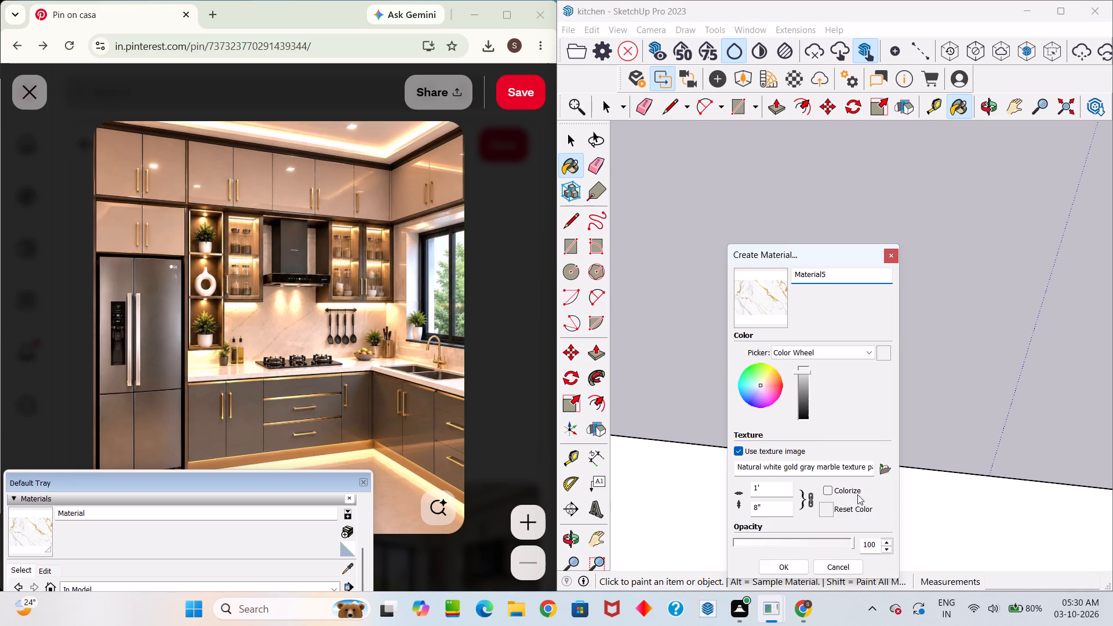
click(881, 467)
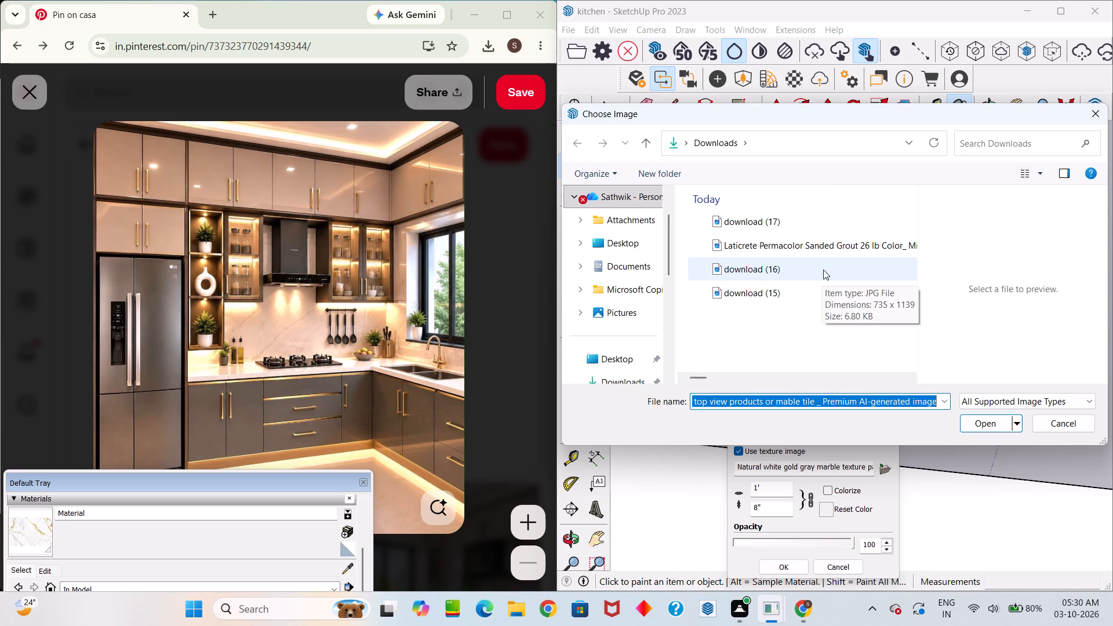
scroll(817, 248, down, 3)
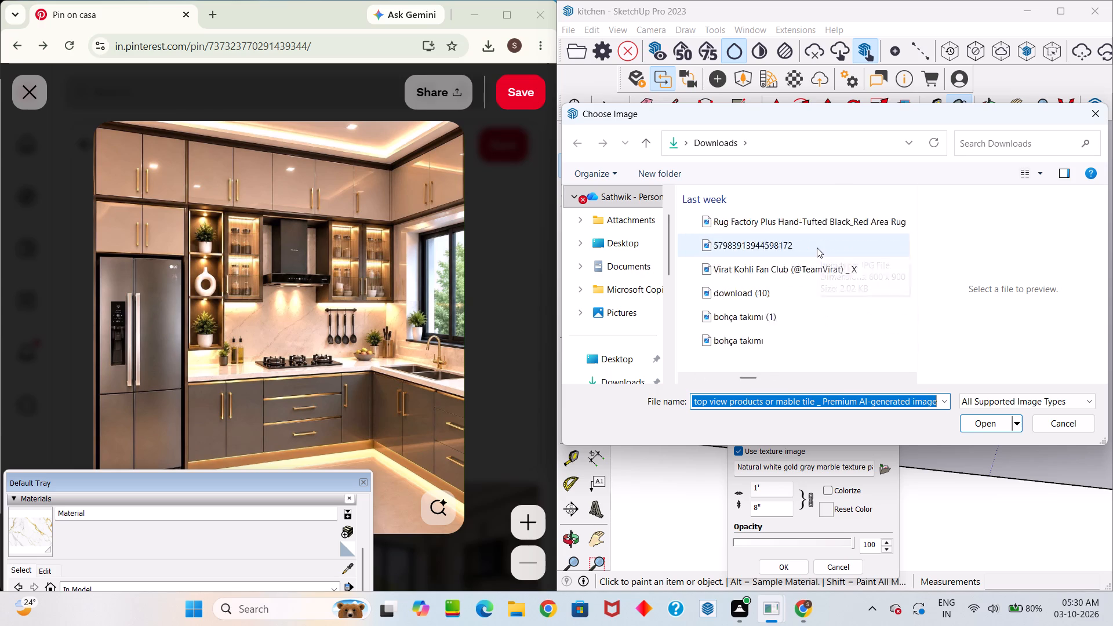
scroll(817, 248, down, 5)
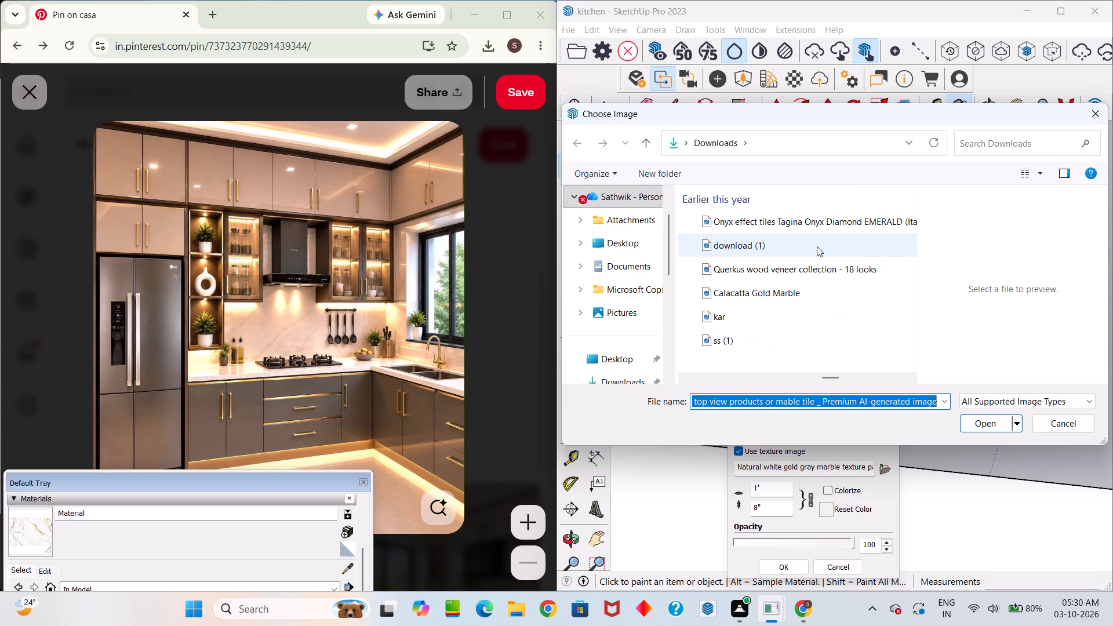
scroll(817, 246, down, 1)
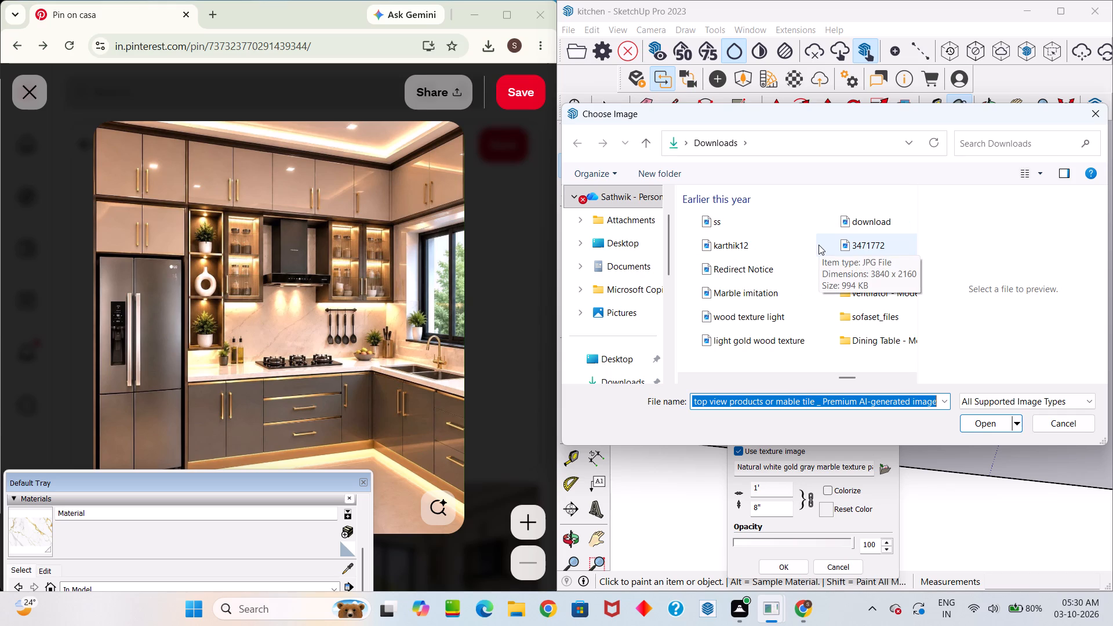
scroll(819, 245, down, 4)
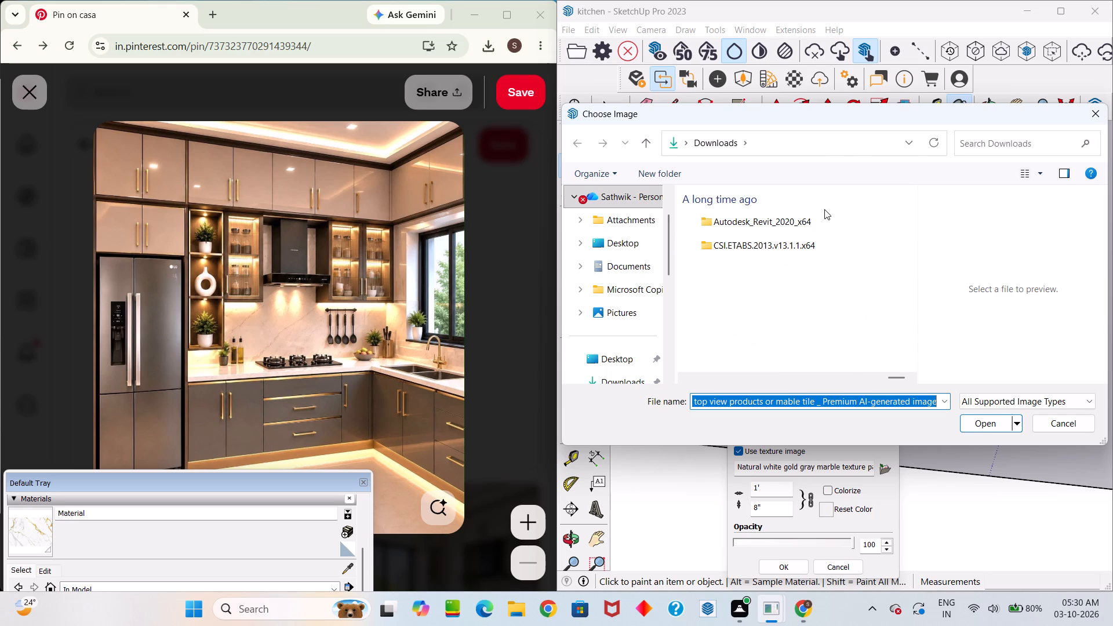
Search the Downloads folder for "brown" texture images, then clear the search.
click(975, 145)
text(br)
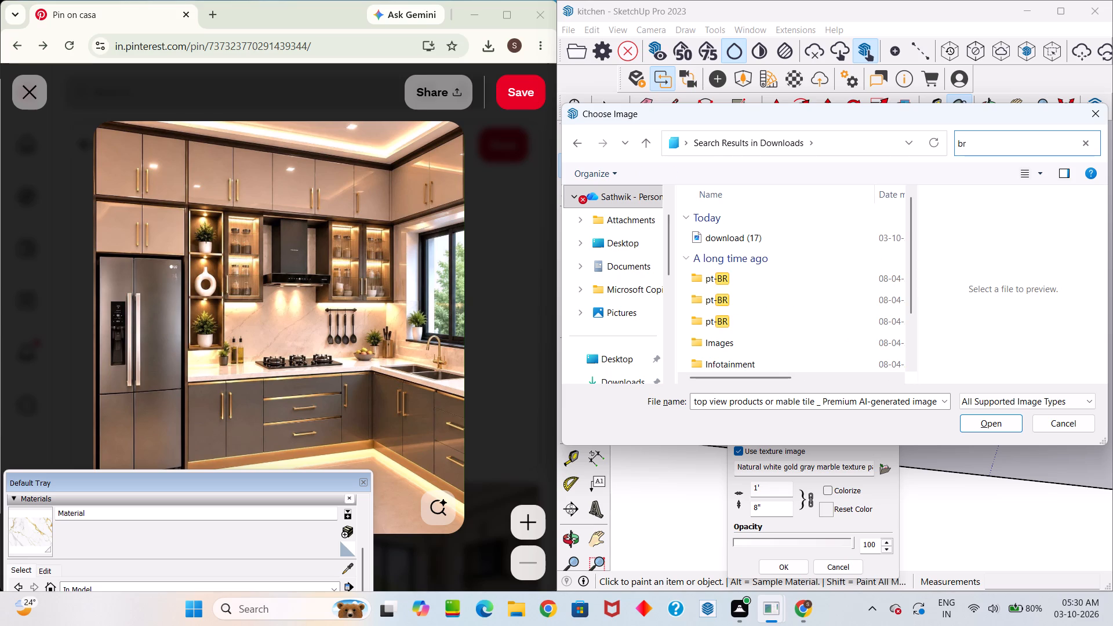
text(ow)
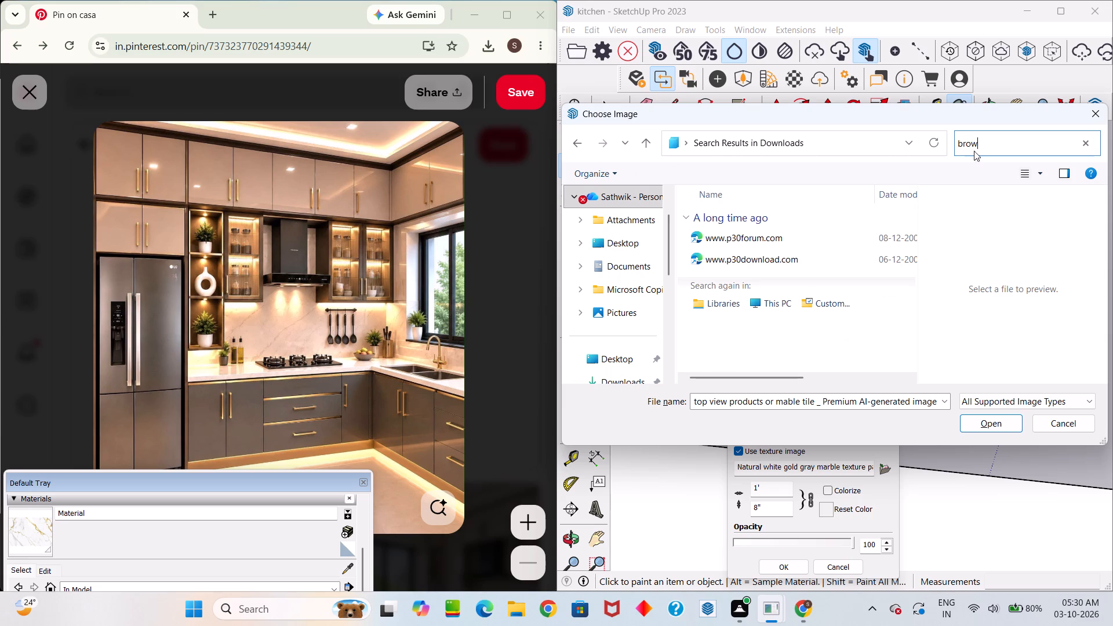
key(n)
key(Return)
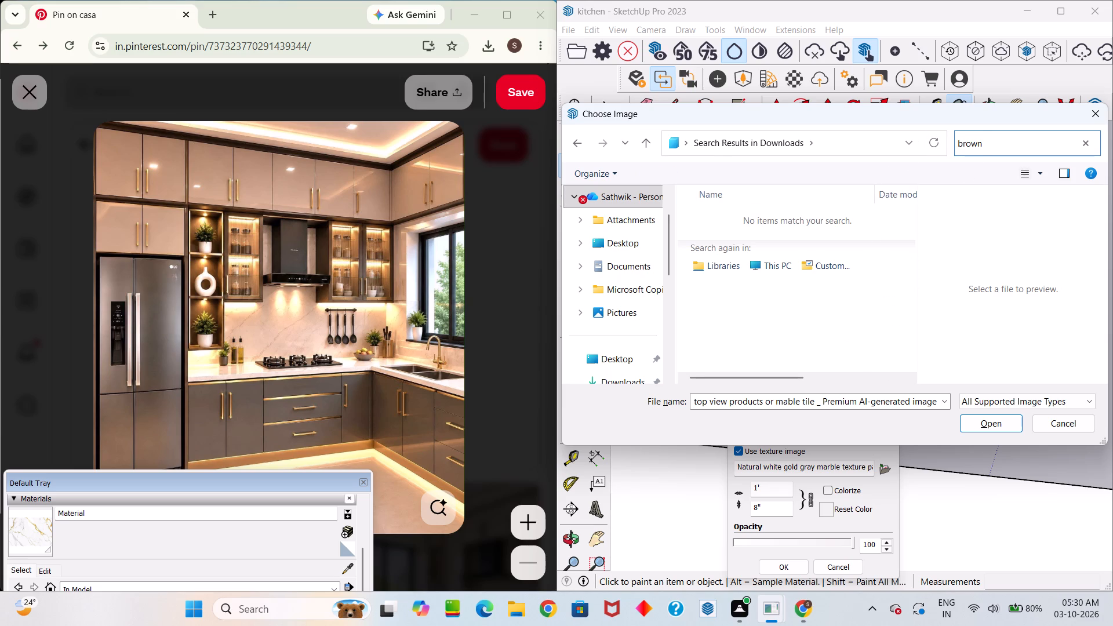
click(1088, 143)
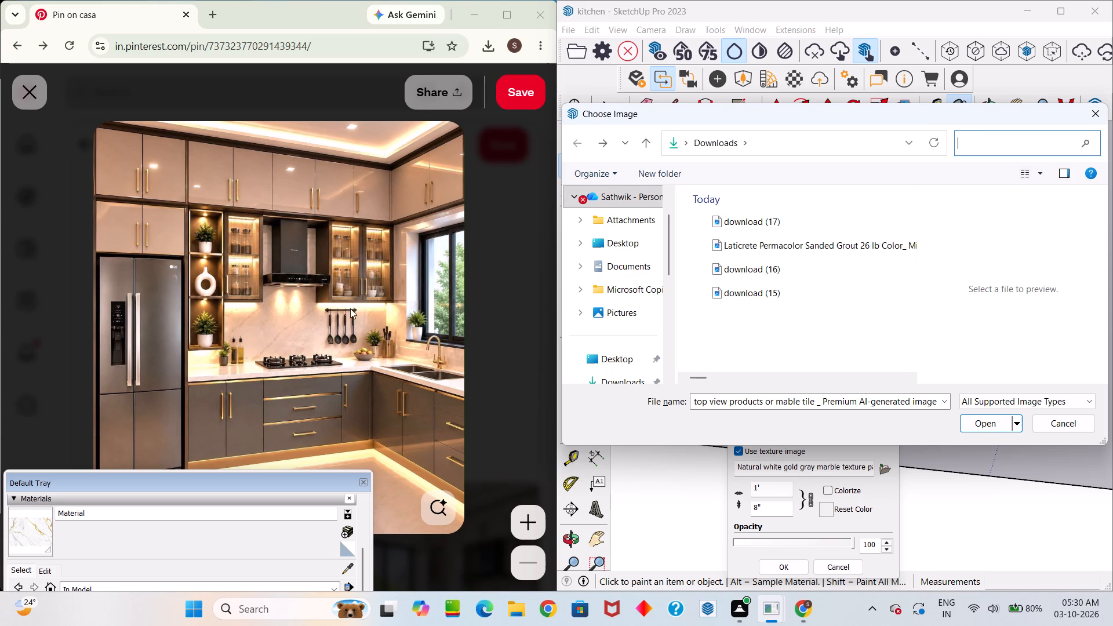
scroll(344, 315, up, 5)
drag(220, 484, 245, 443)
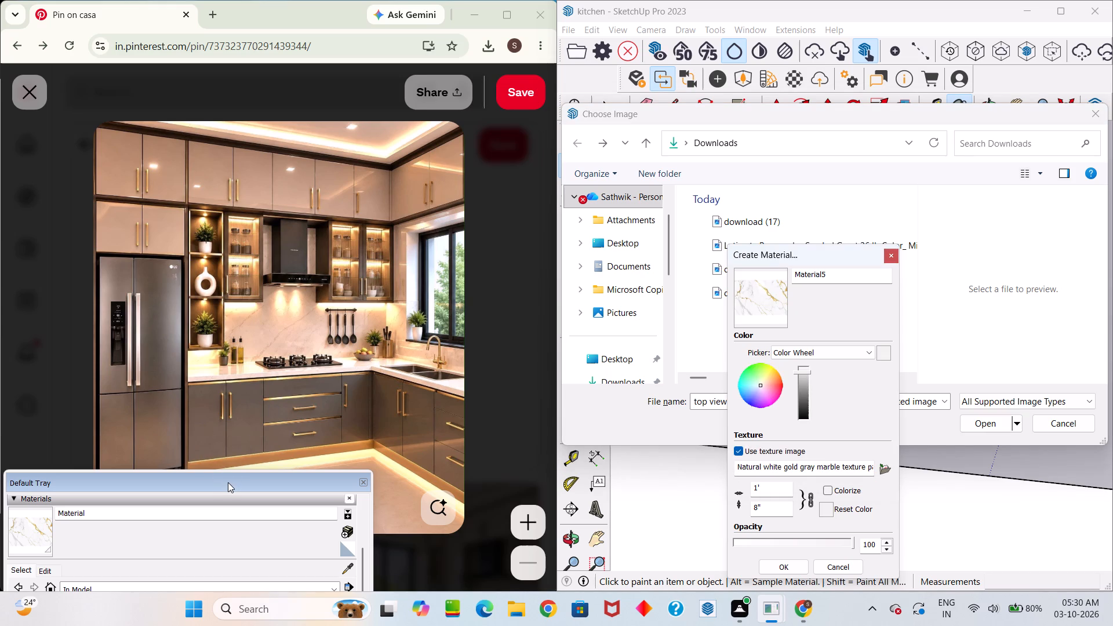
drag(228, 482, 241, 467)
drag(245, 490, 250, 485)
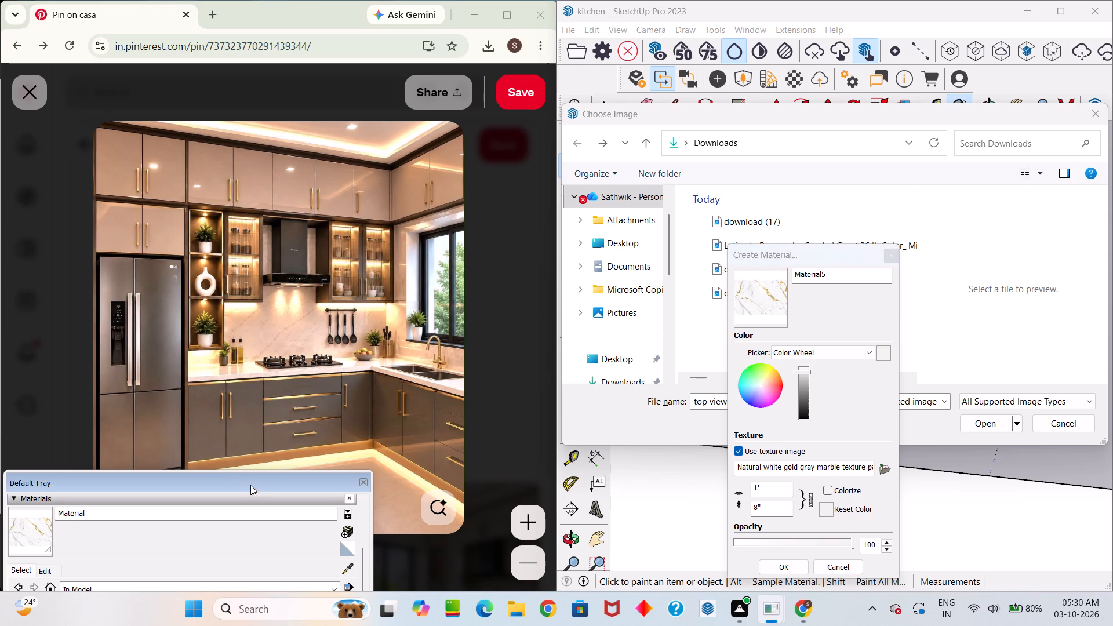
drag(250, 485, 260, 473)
Close the Create Material dialog and preview the Today and Last week images in Downloads as candidate textures.
click(895, 254)
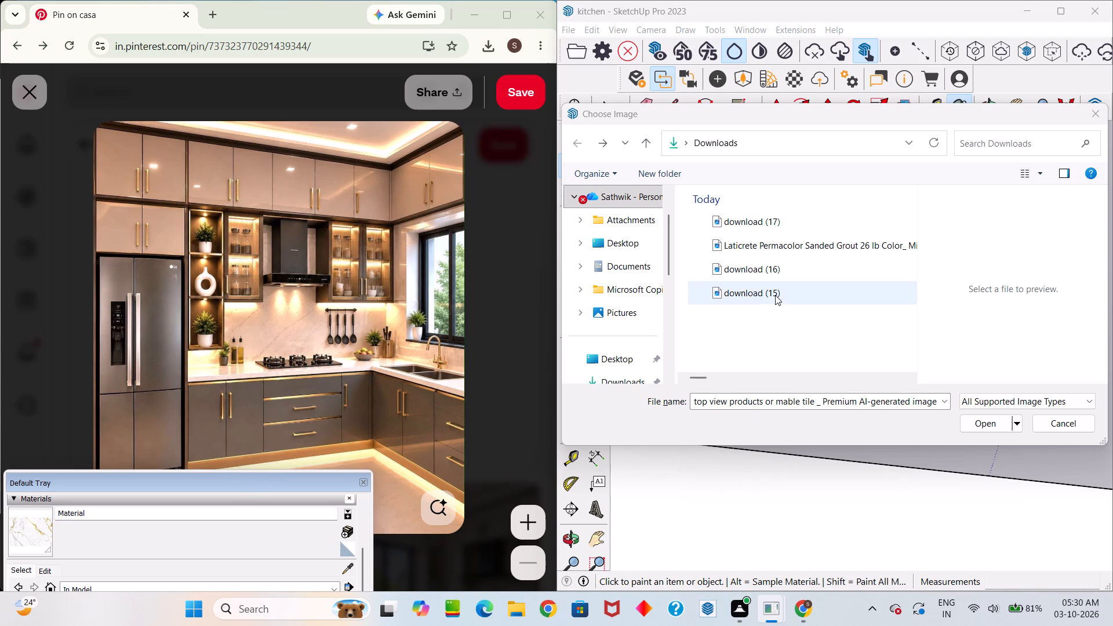
right_click(775, 294)
right_click(763, 268)
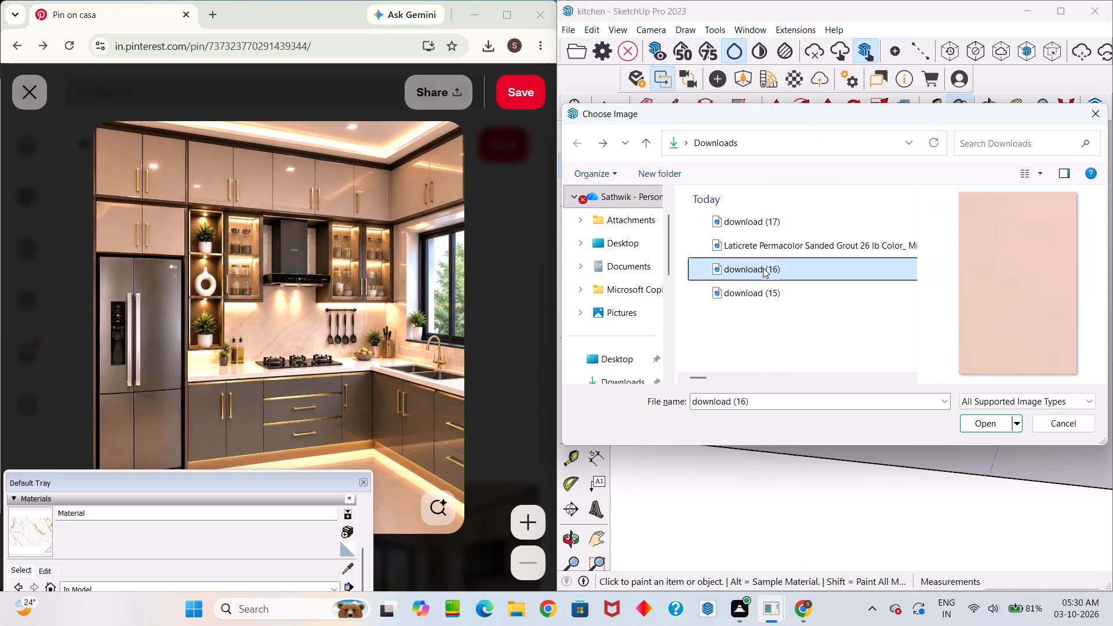
scroll(762, 264, down, 5)
middle_click(739, 293)
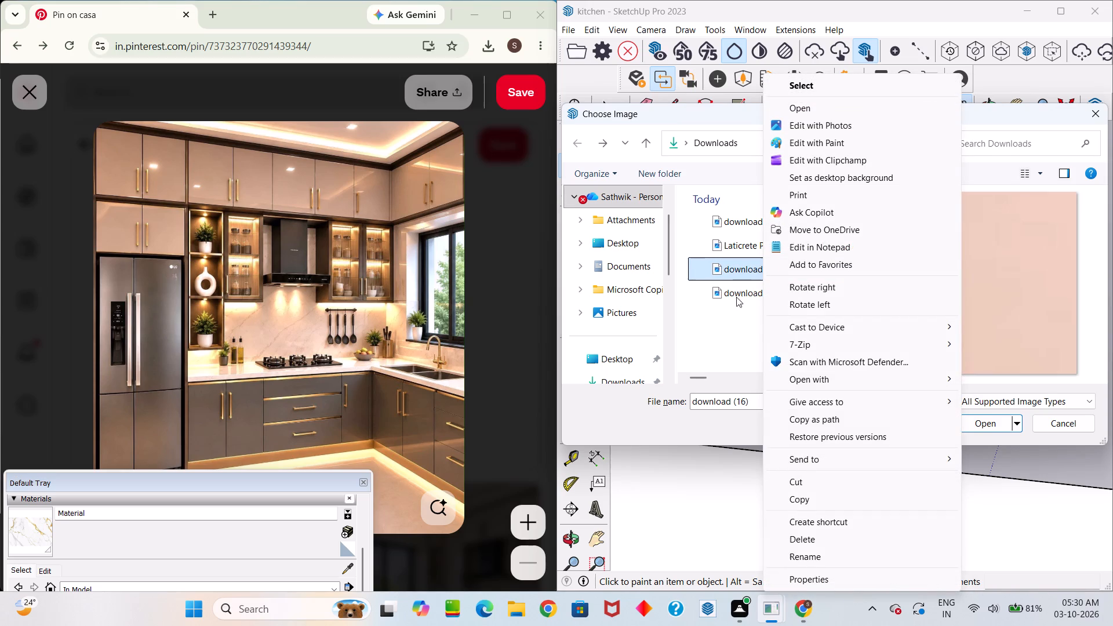
click(728, 296)
scroll(731, 287, down, 4)
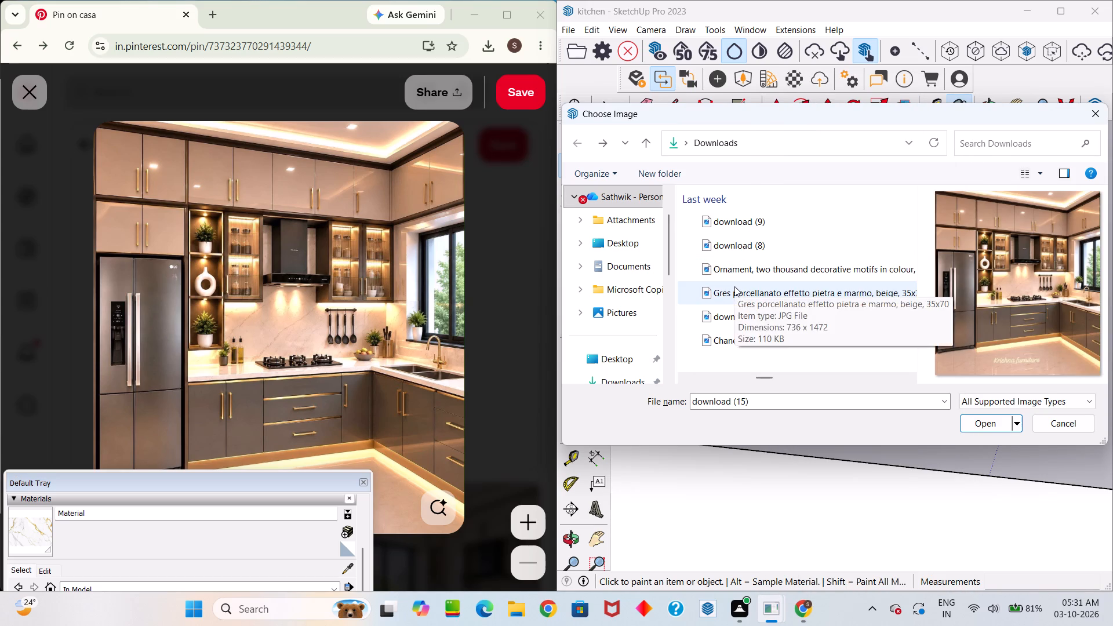
right_click(734, 286)
right_click(726, 316)
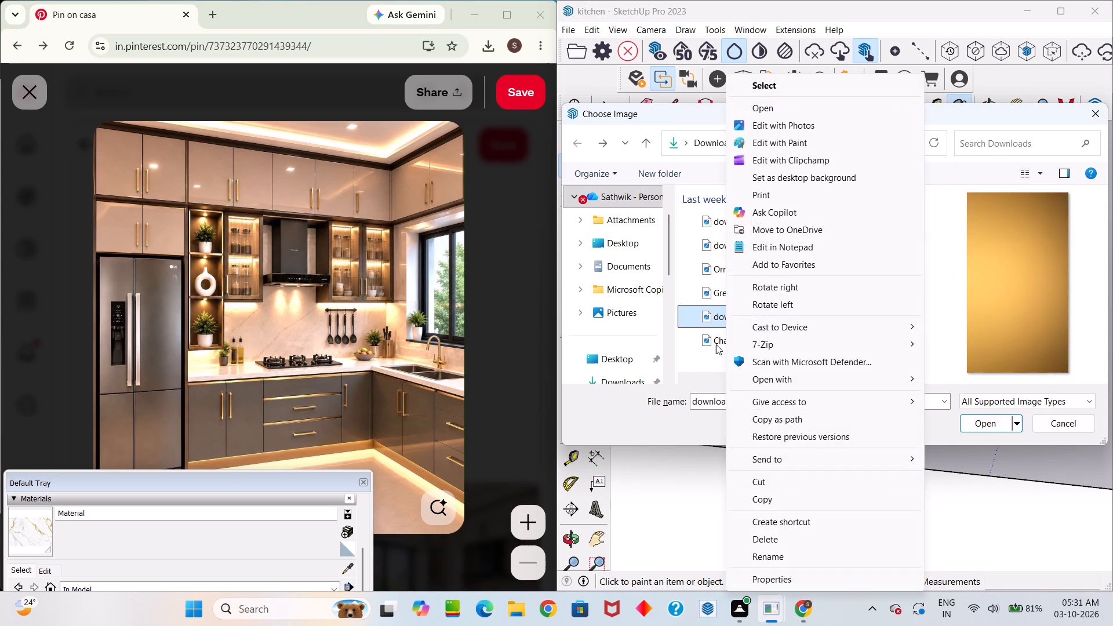
right_click(716, 344)
scroll(697, 291, down, 4)
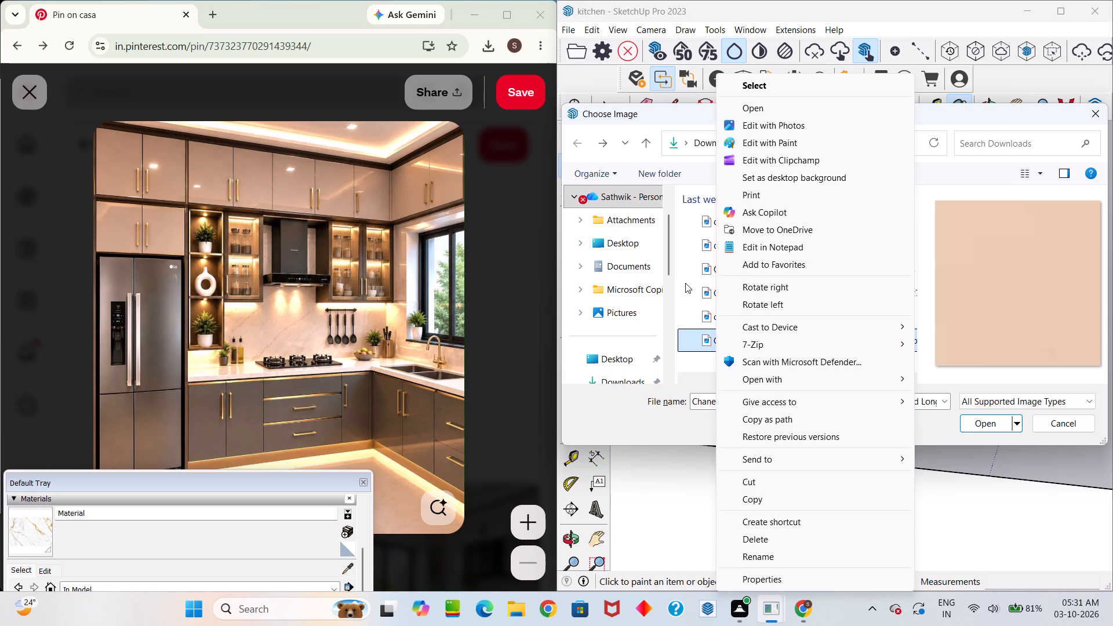
click(685, 283)
scroll(693, 272, down, 5)
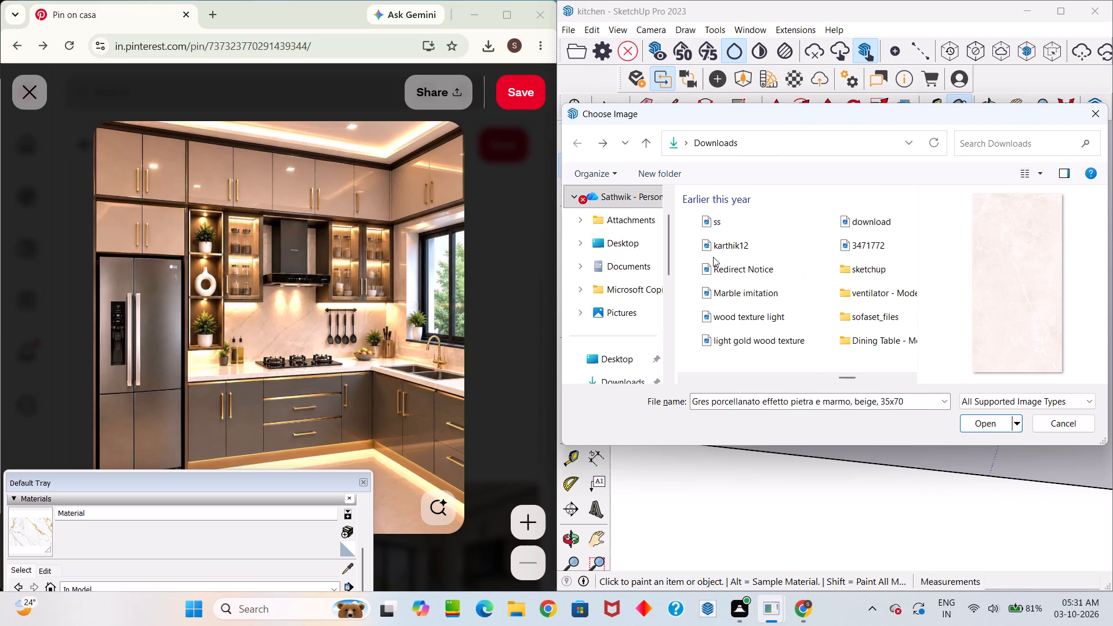
Preview the Earlier this year and Last month images in Downloads as candidate textures.
right_click(713, 257)
right_click(713, 244)
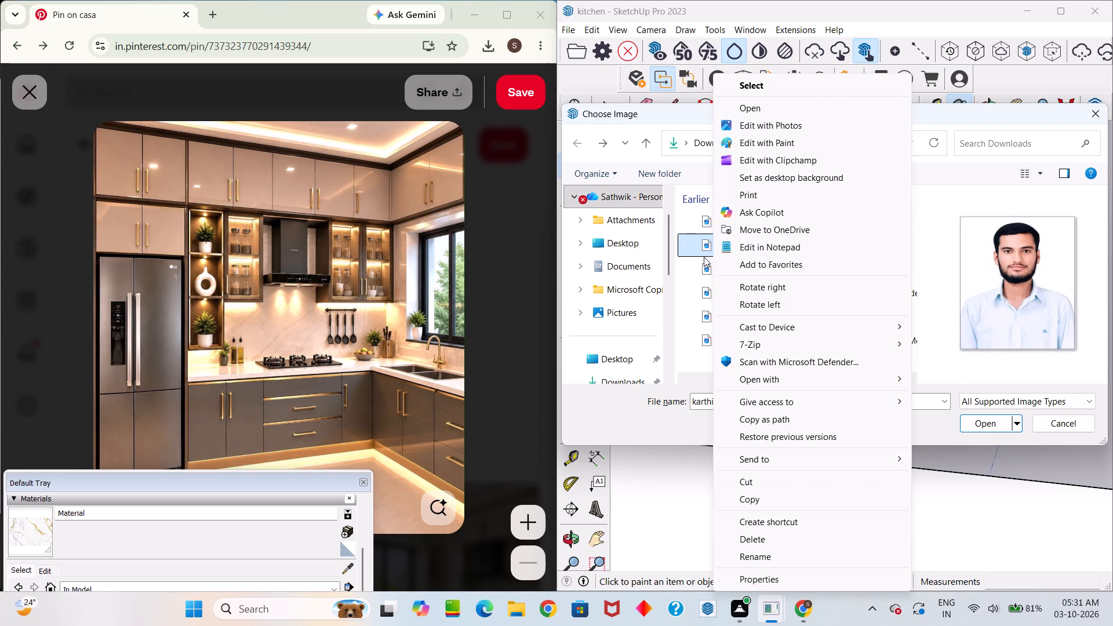
middle_click(693, 232)
click(692, 232)
scroll(700, 225, up, 4)
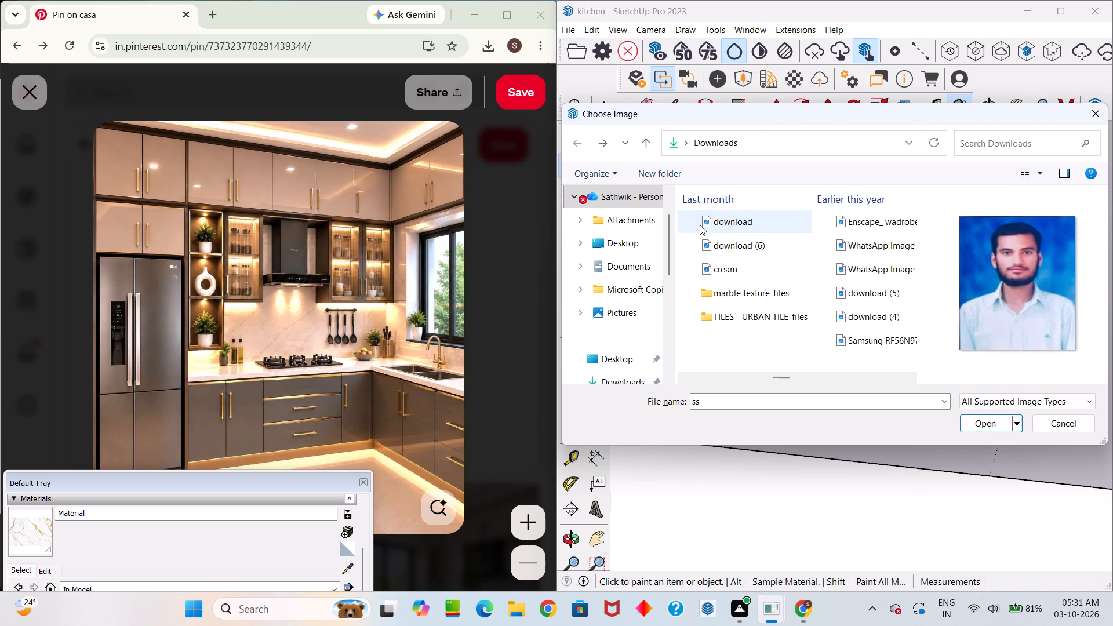
right_click(732, 269)
right_click(718, 294)
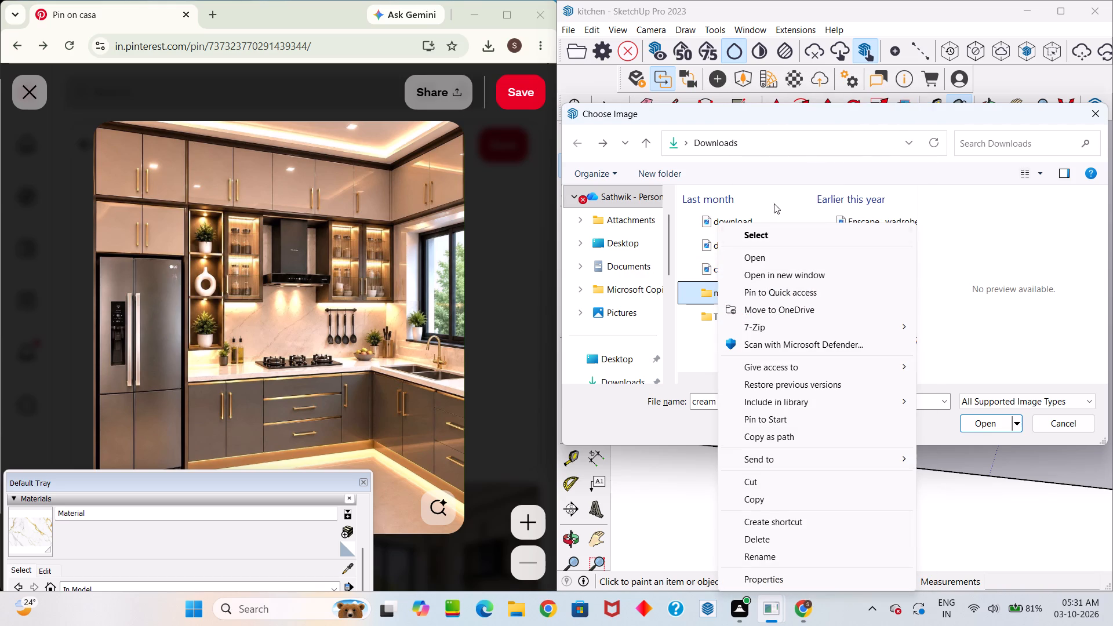
scroll(784, 213, up, 4)
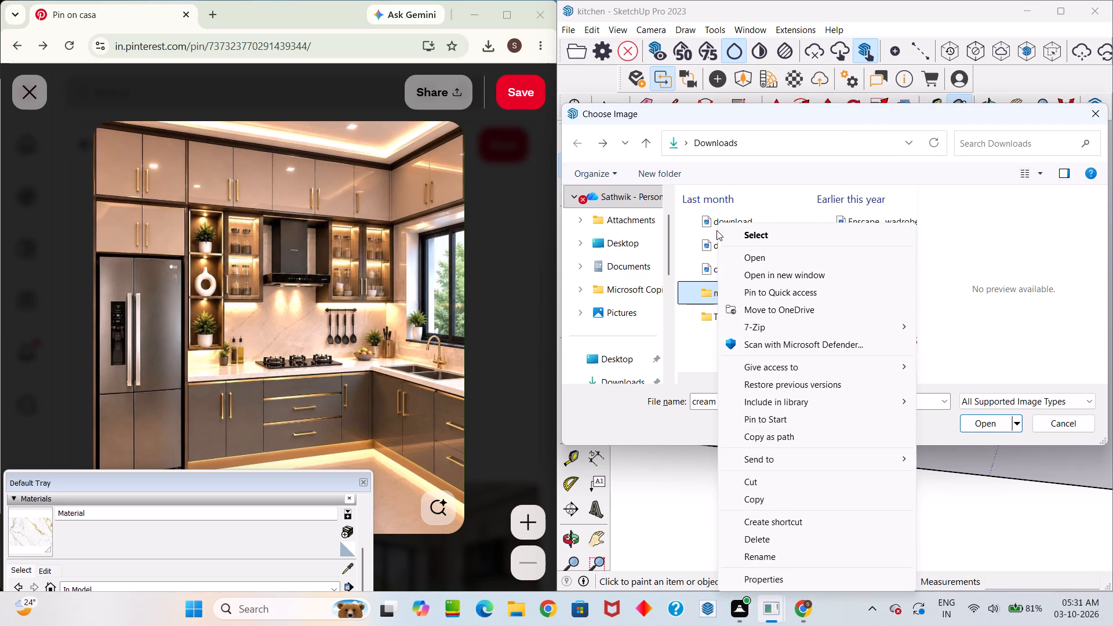
click(715, 230)
scroll(716, 230, up, 4)
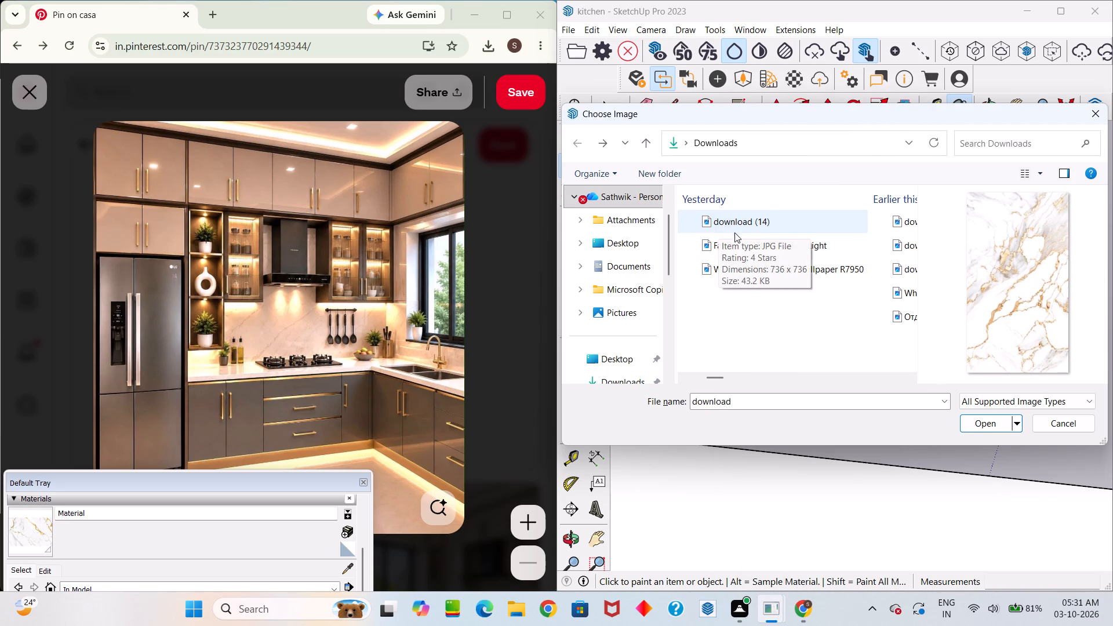
Preview the downloaded images from yesterday, earlier this week and last week as candidates for the material texture.
right_click(719, 240)
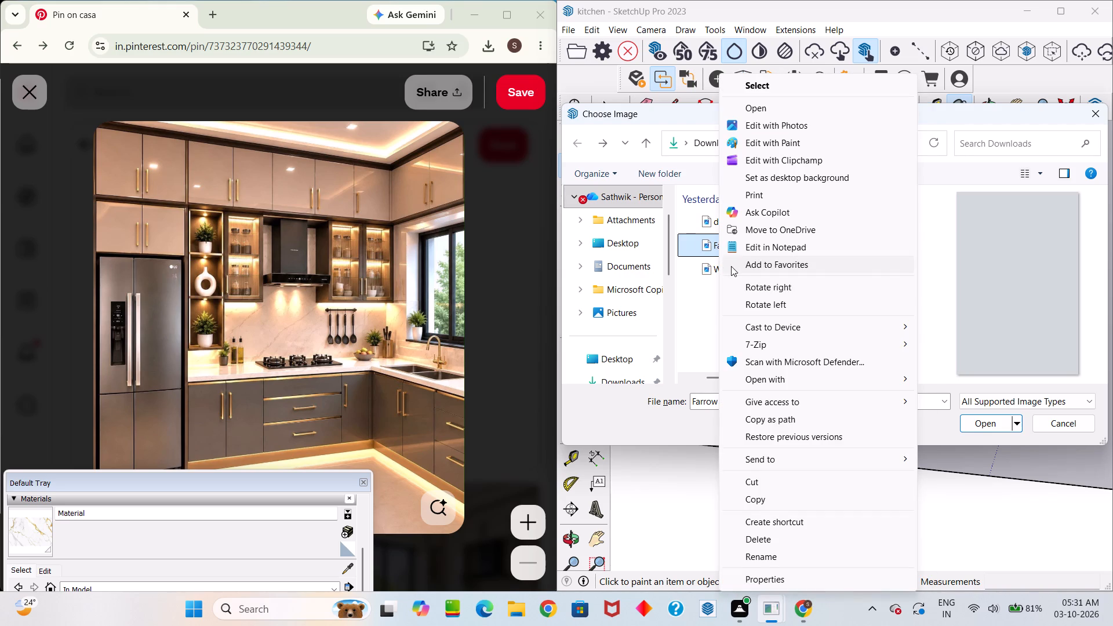
right_click(708, 270)
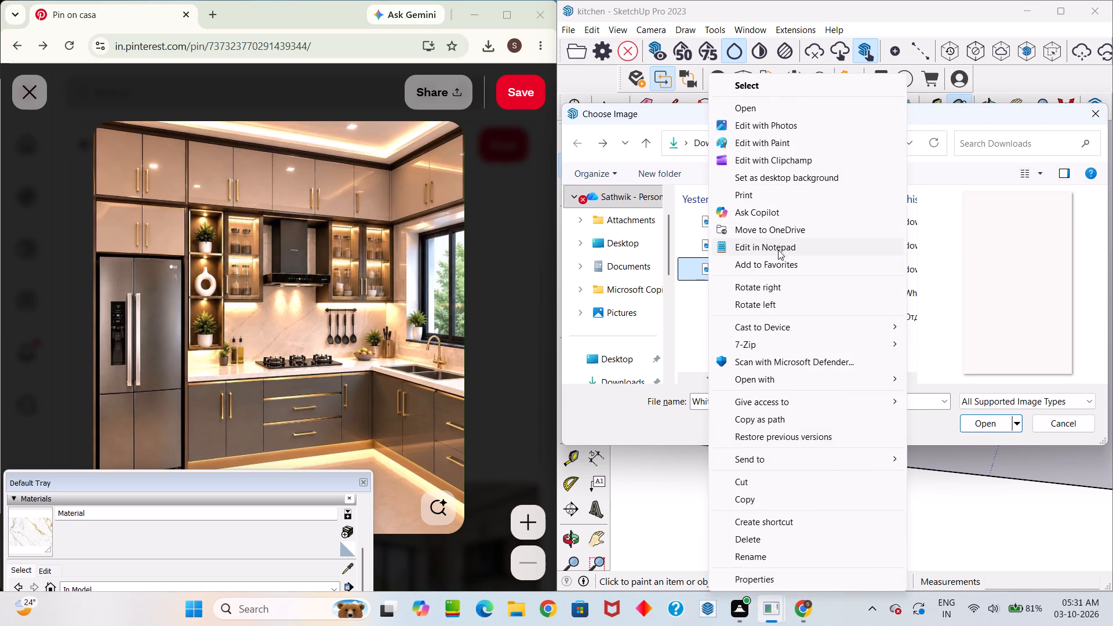
right_click(924, 214)
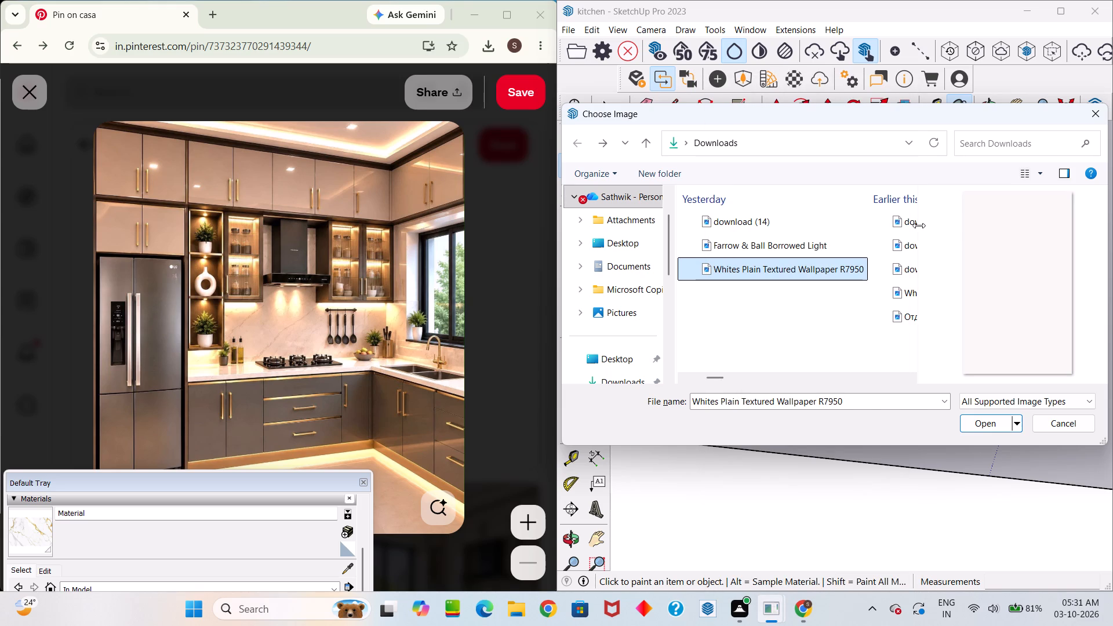
right_click(917, 223)
right_click(905, 224)
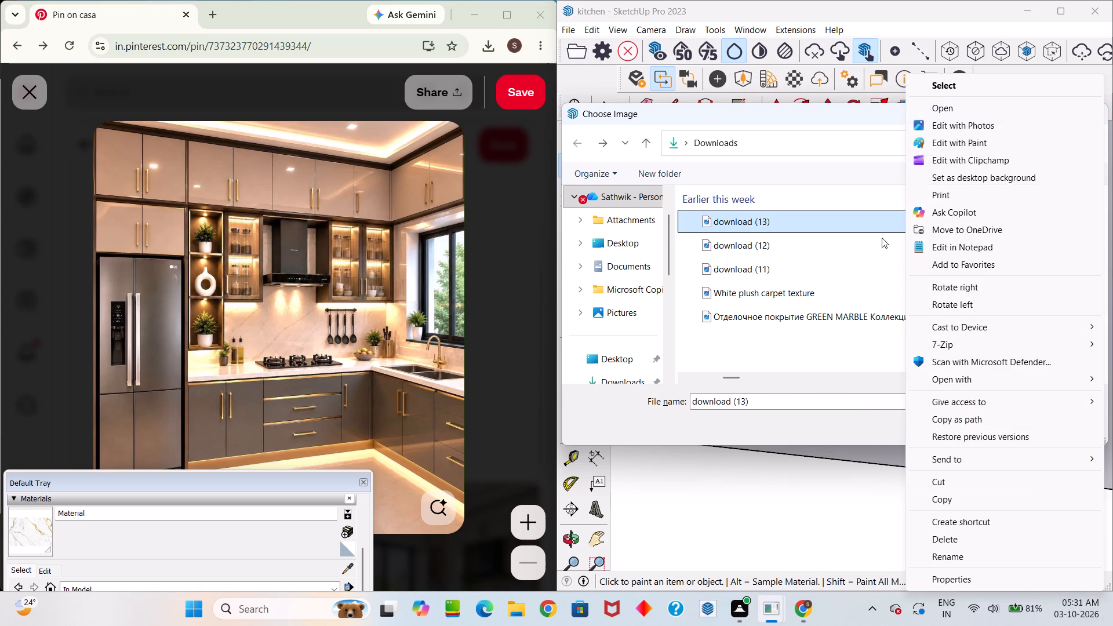
right_click(780, 248)
right_drag(727, 223, 730, 238)
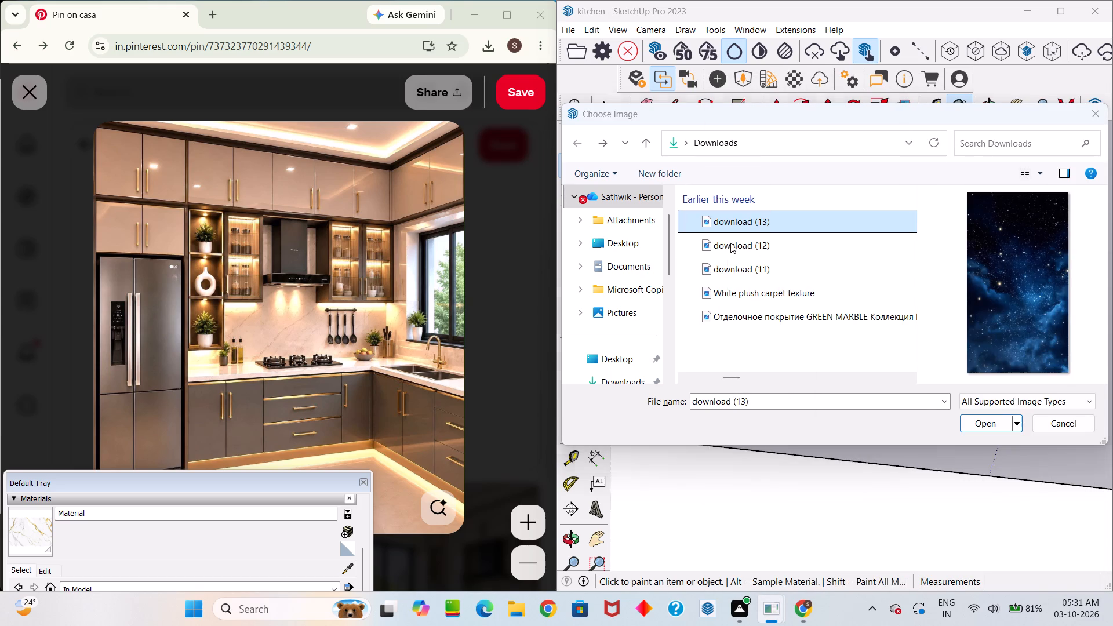
right_click(722, 246)
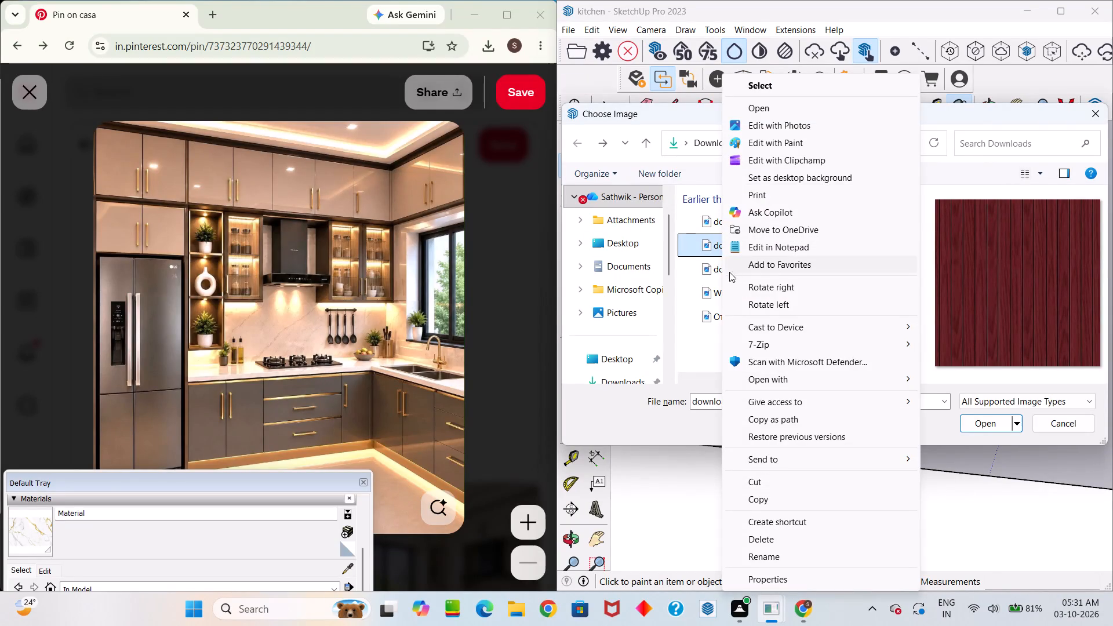
right_click(709, 269)
right_click(703, 290)
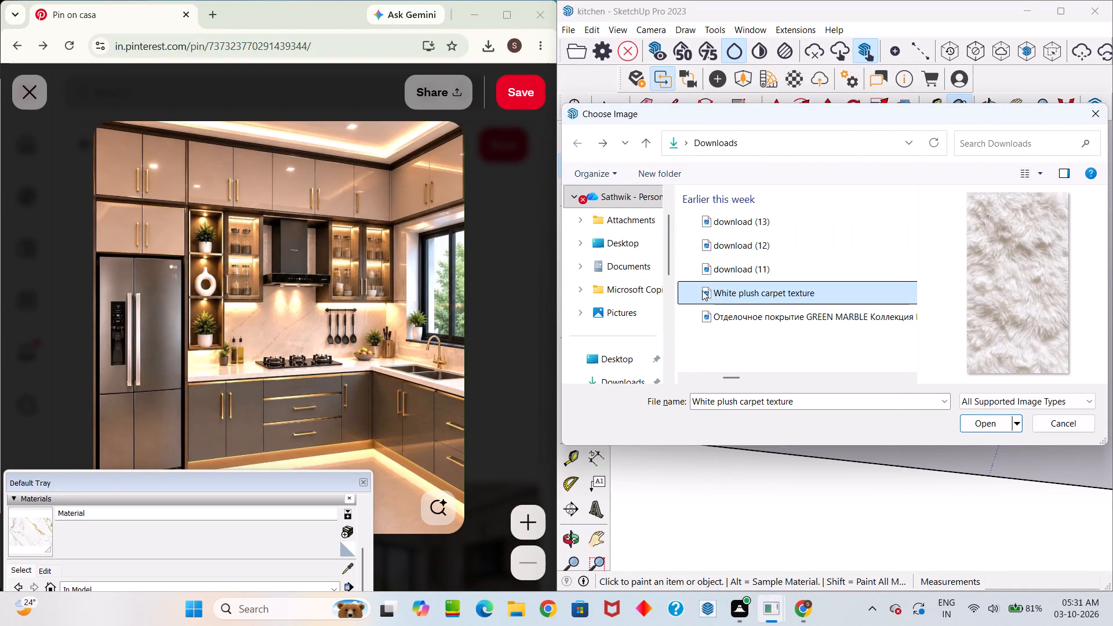
right_click(914, 319)
scroll(743, 281, down, 1)
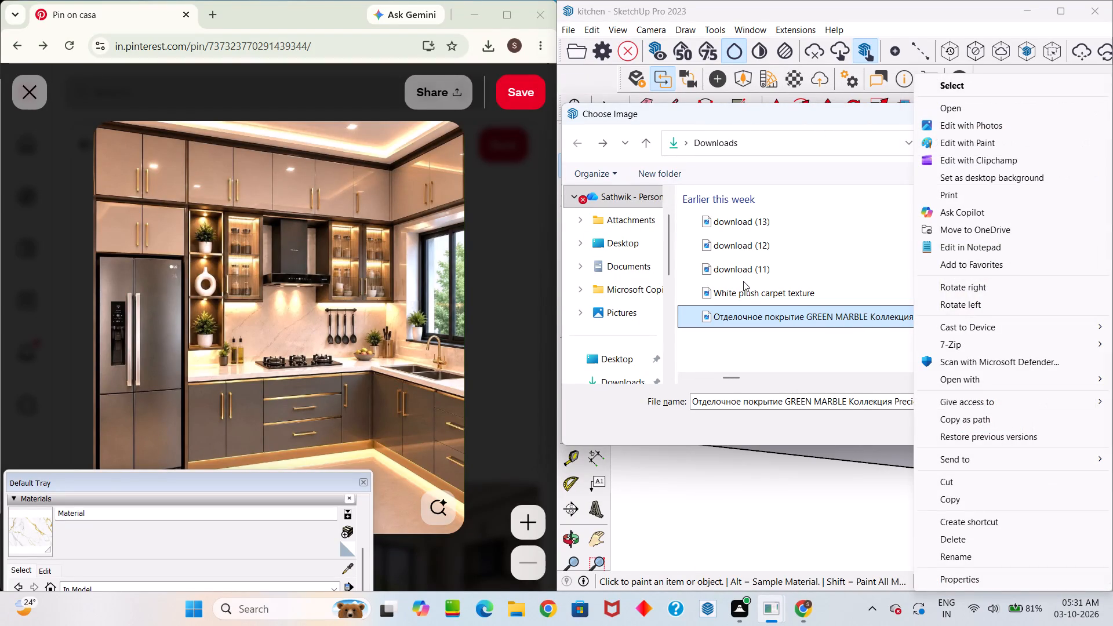
scroll(743, 283, down, 5)
click(741, 304)
scroll(745, 303, down, 2)
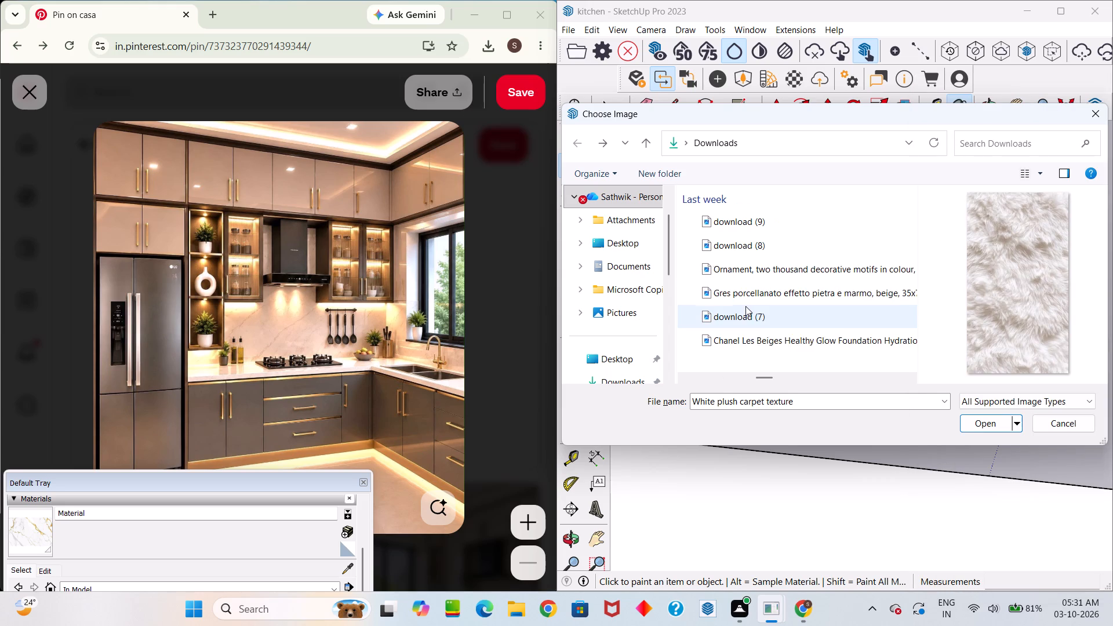
right_click(751, 312)
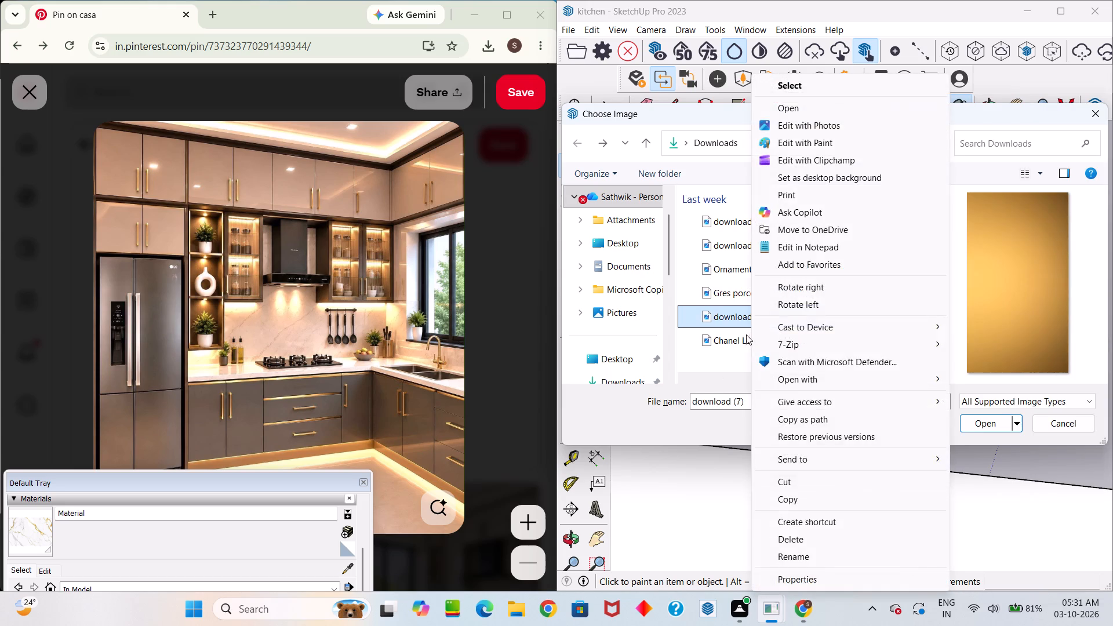
right_click(739, 340)
scroll(737, 325, down, 4)
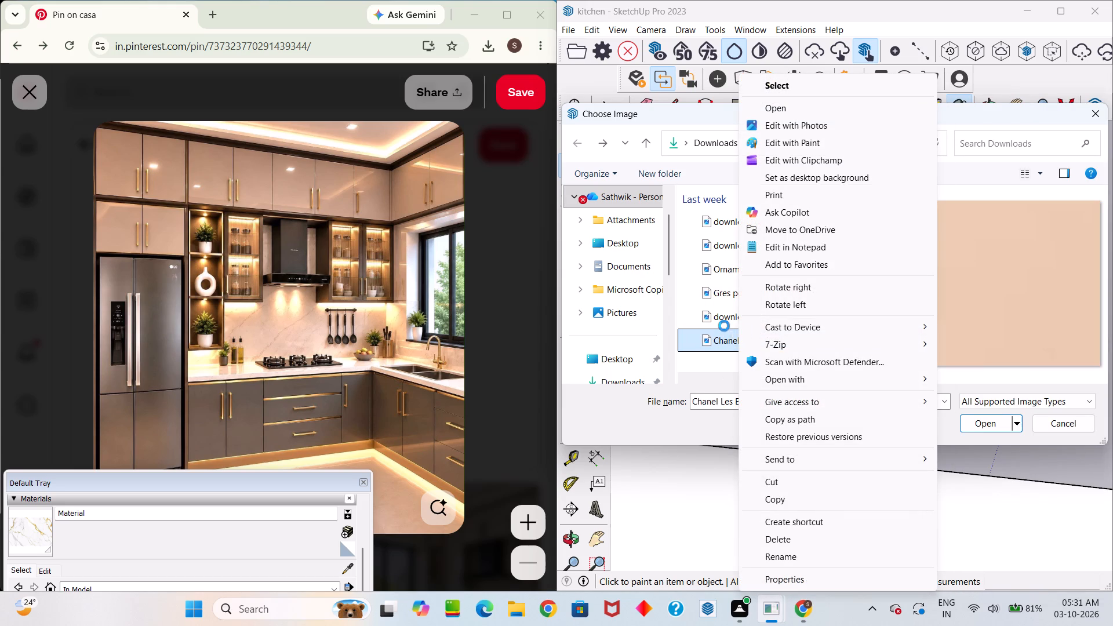
click(719, 334)
scroll(723, 308, down, 2)
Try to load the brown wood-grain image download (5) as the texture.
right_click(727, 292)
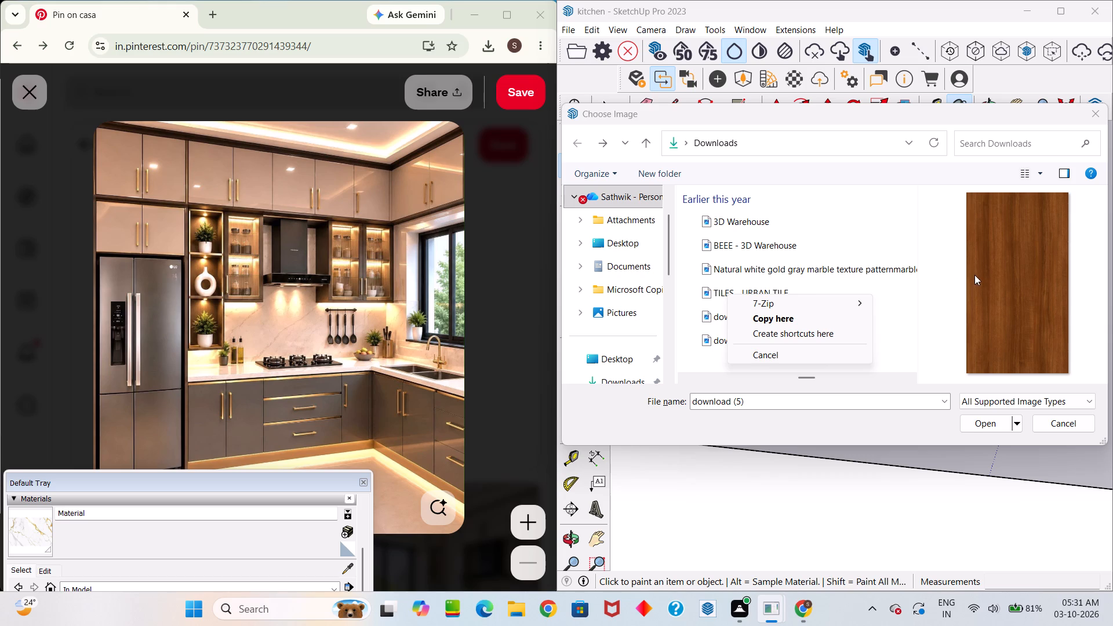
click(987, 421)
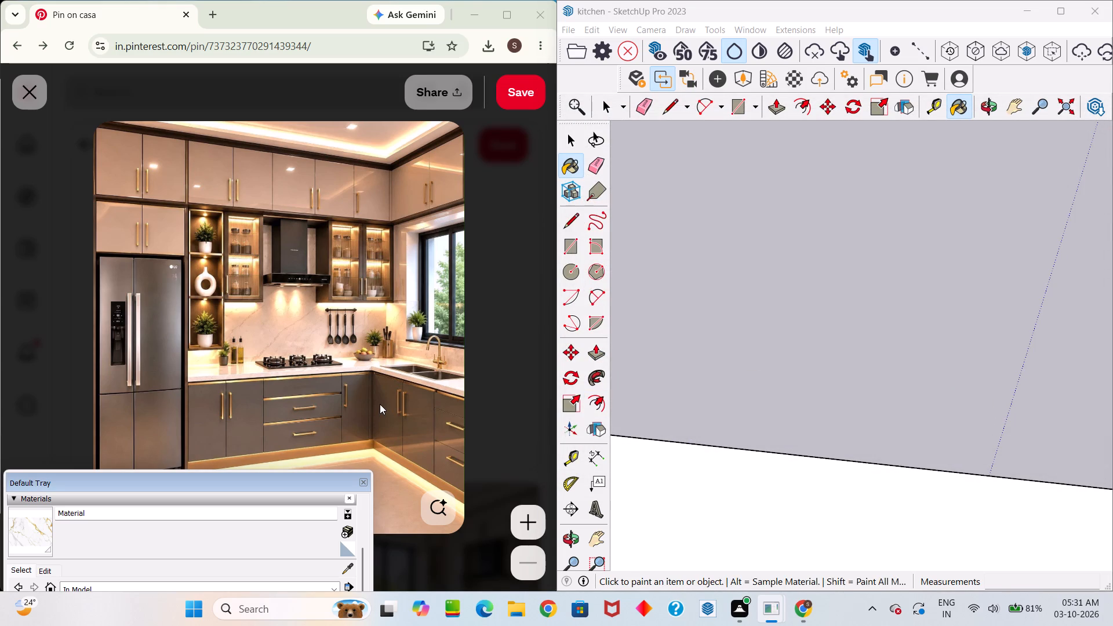
Start creating a new material and open the file selection for its texture image.
scroll(545, 360, down, 6)
scroll(363, 429, down, 4)
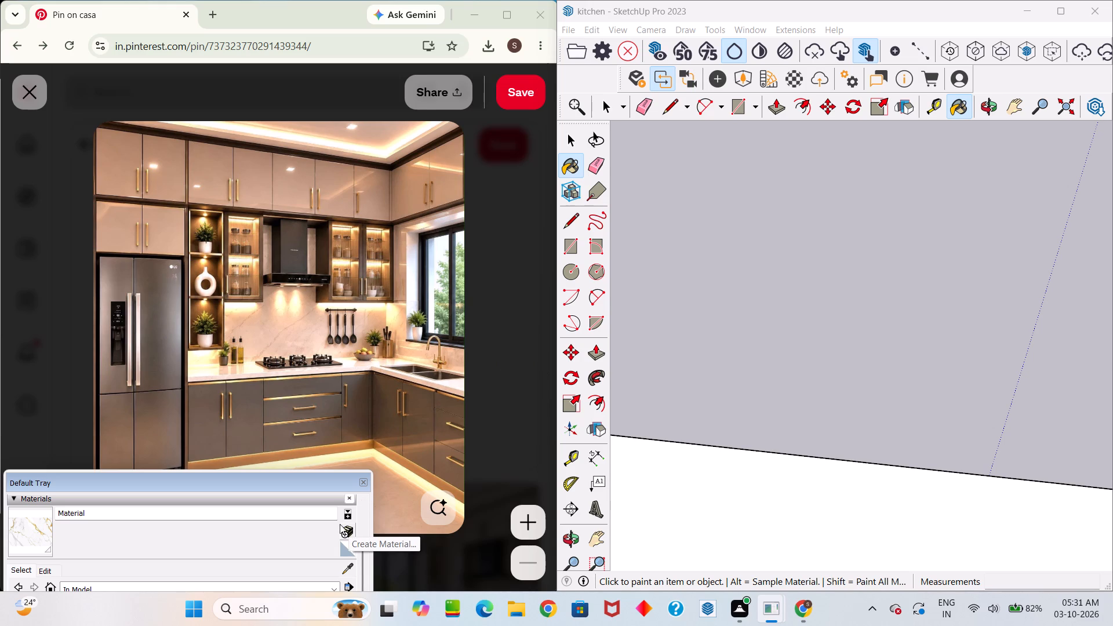
click(343, 525)
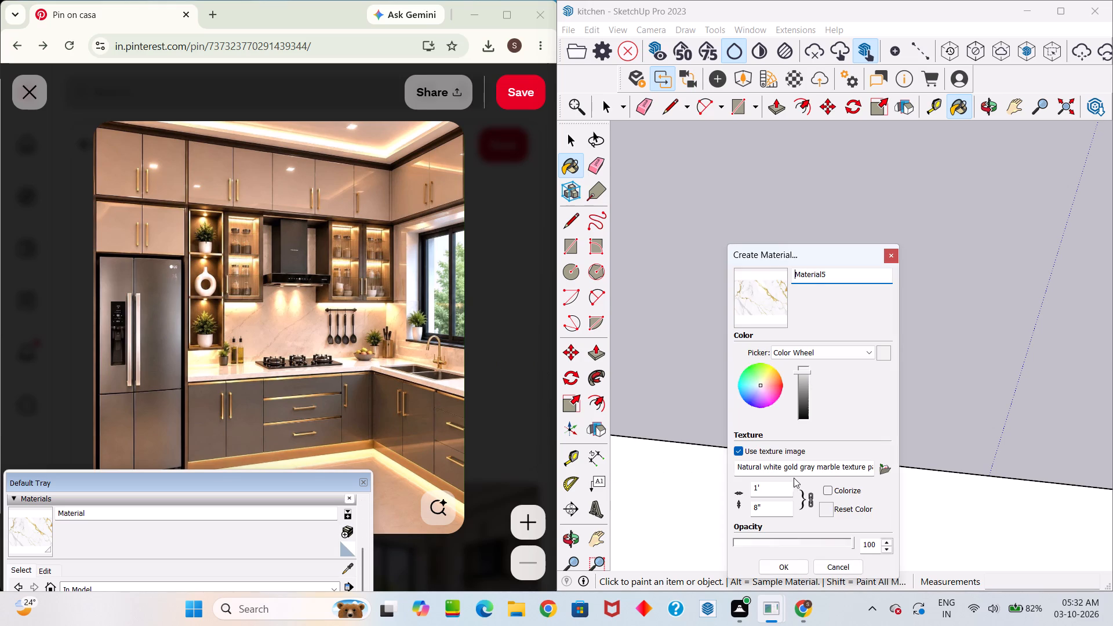
click(882, 475)
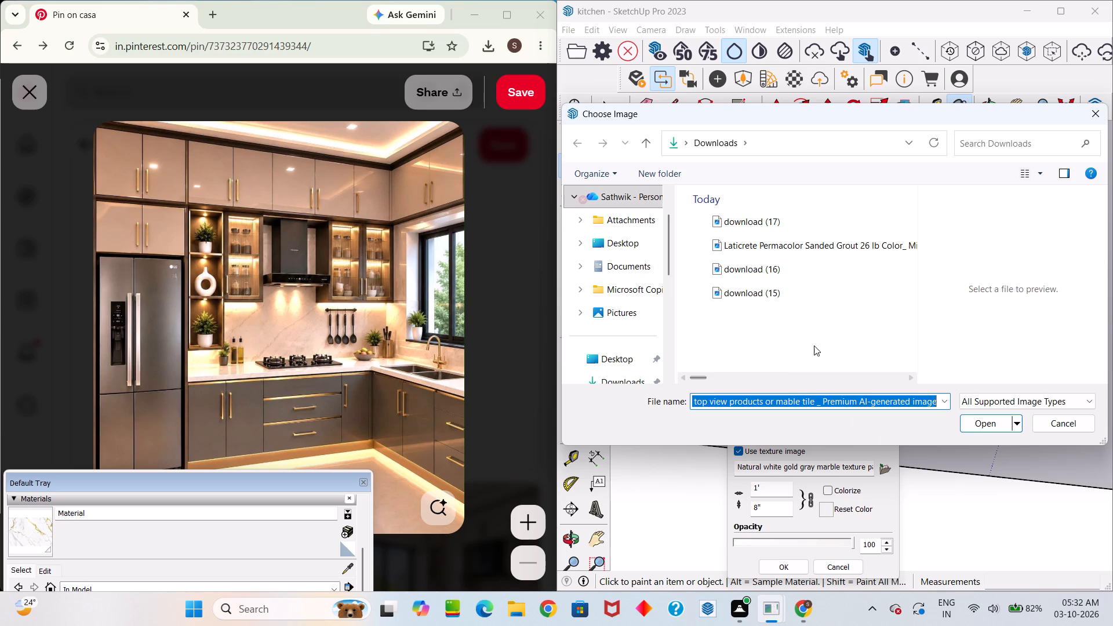
Examine the downloaded images from last week and earlier this year for a texture to use in the new material.
scroll(814, 294, down, 5)
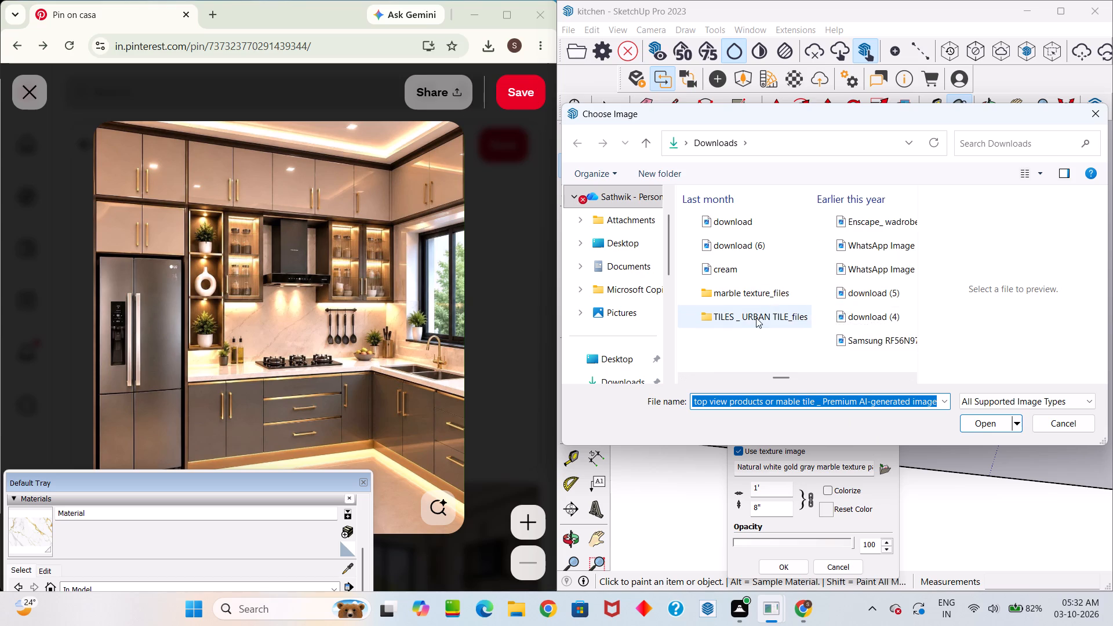
scroll(779, 283, down, 5)
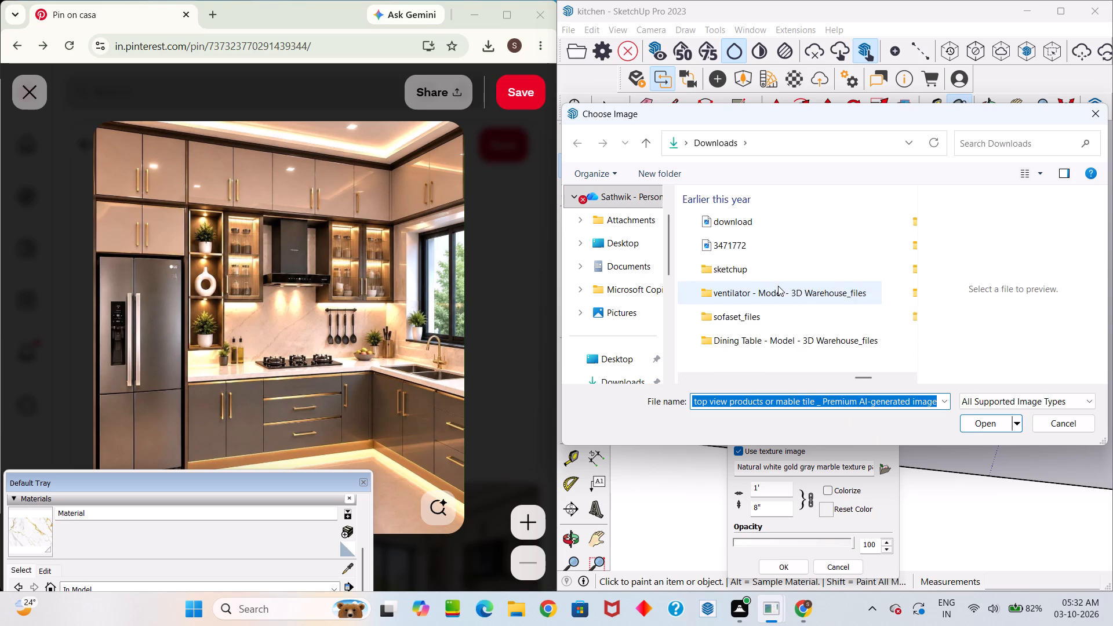
scroll(778, 286, up, 2)
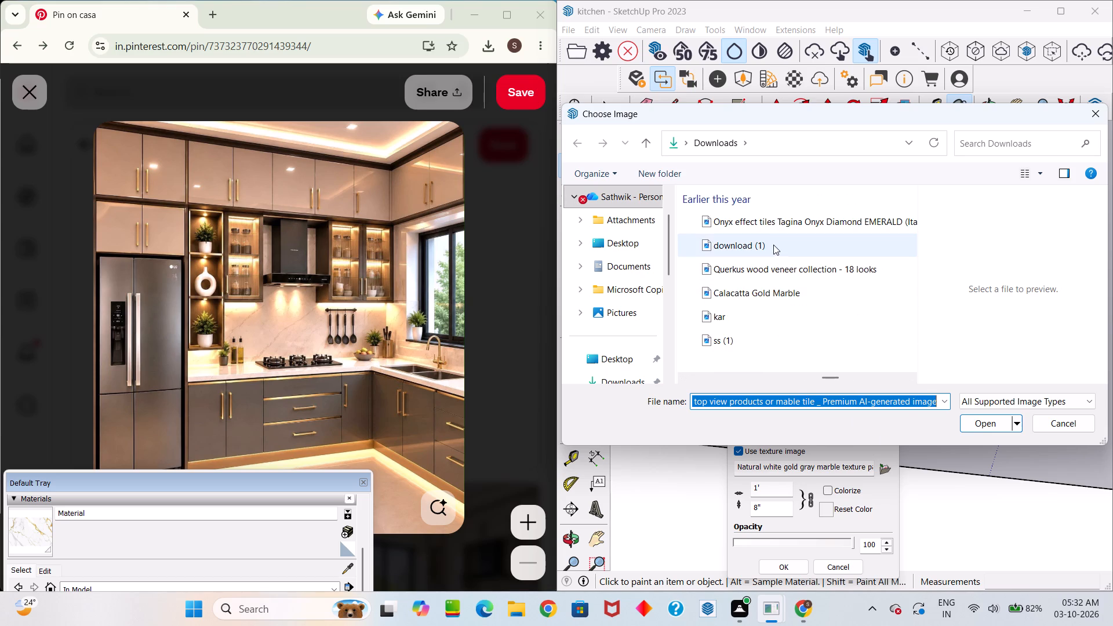
right_click(773, 245)
right_click(755, 244)
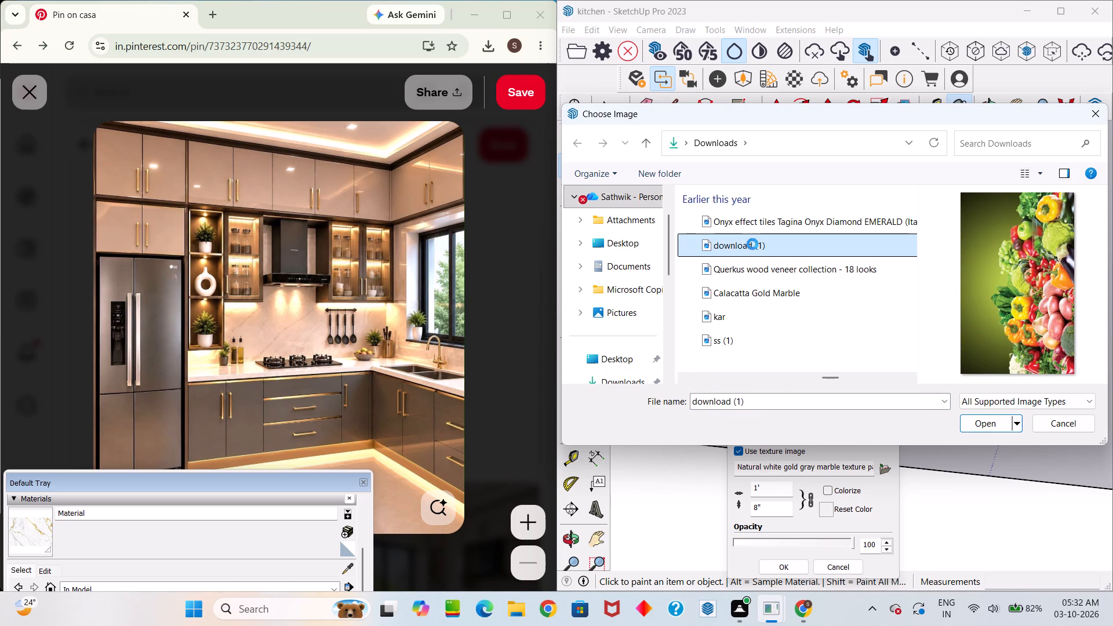
scroll(752, 244, up, 2)
click(730, 235)
scroll(741, 232, up, 4)
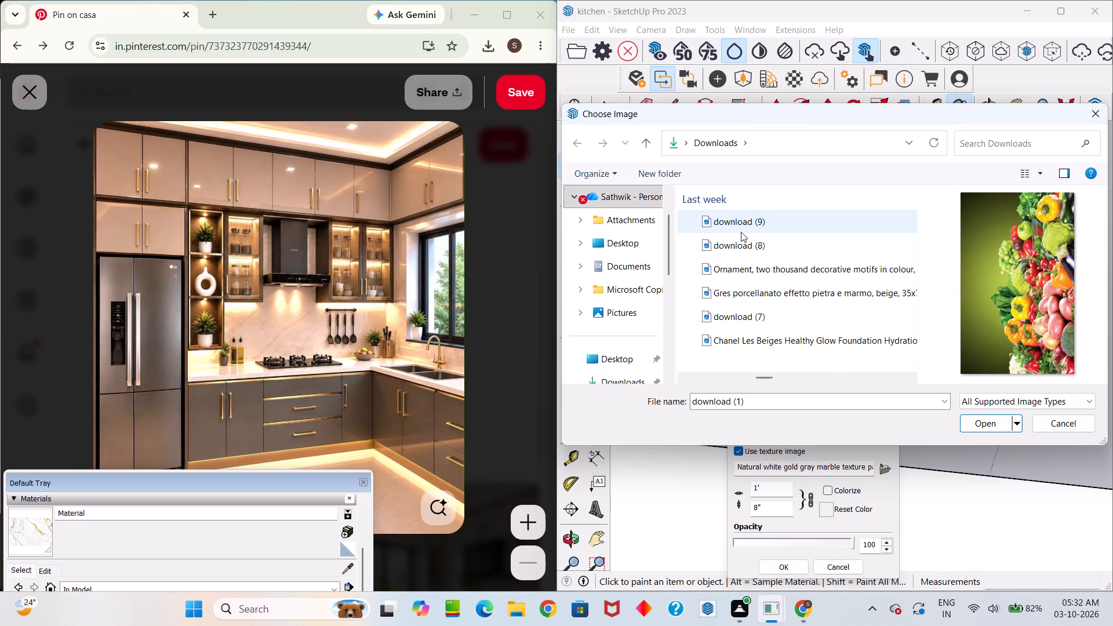
right_click(749, 223)
right_click(728, 250)
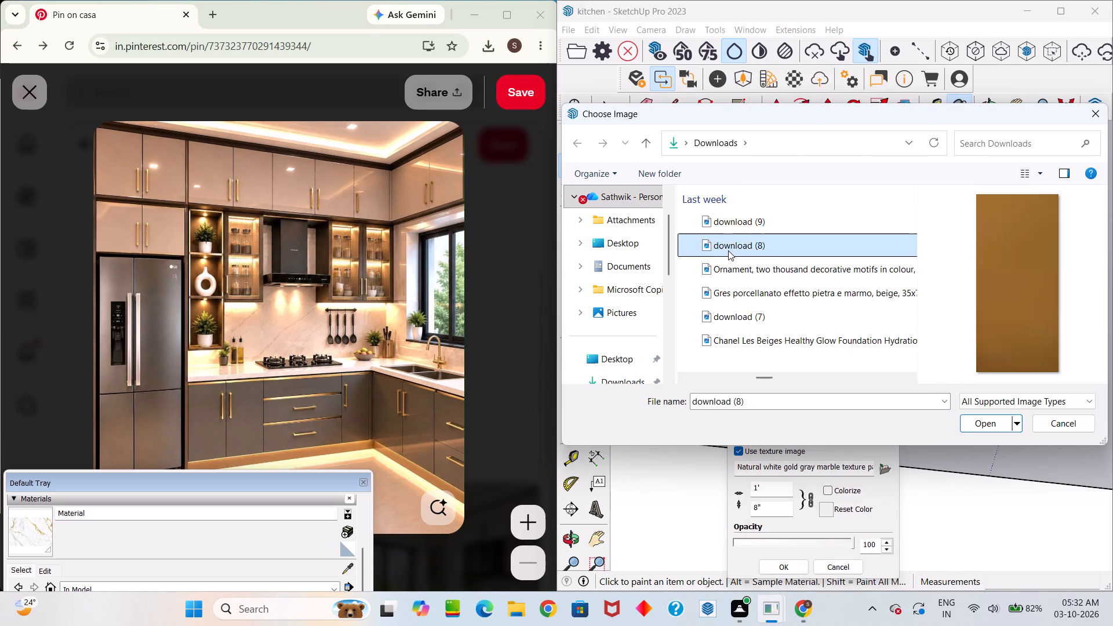
right_click(719, 268)
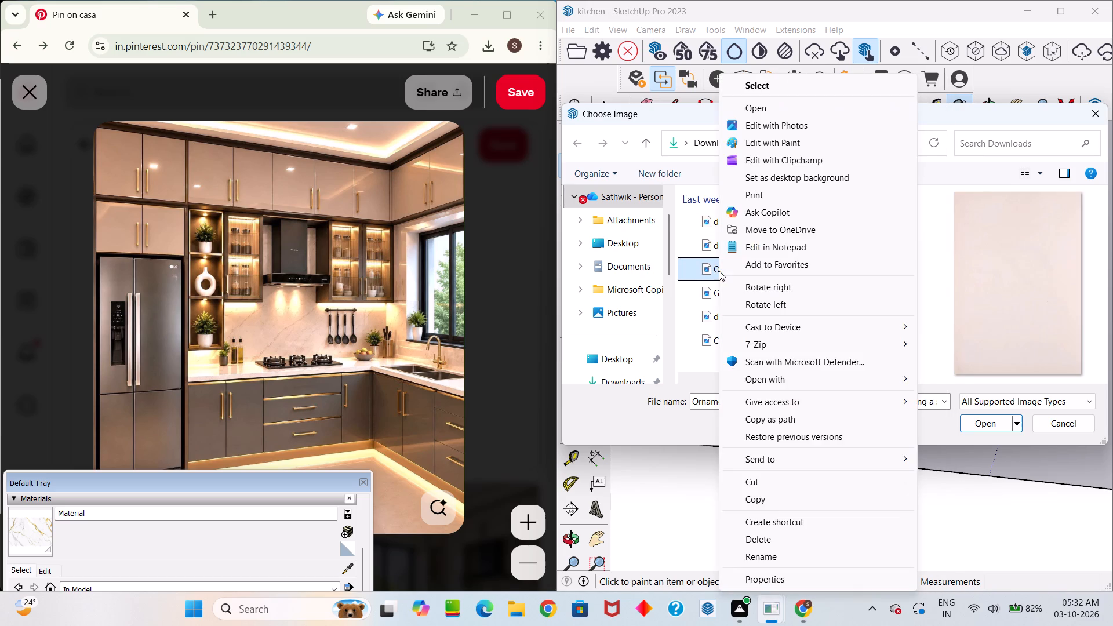
right_click(713, 242)
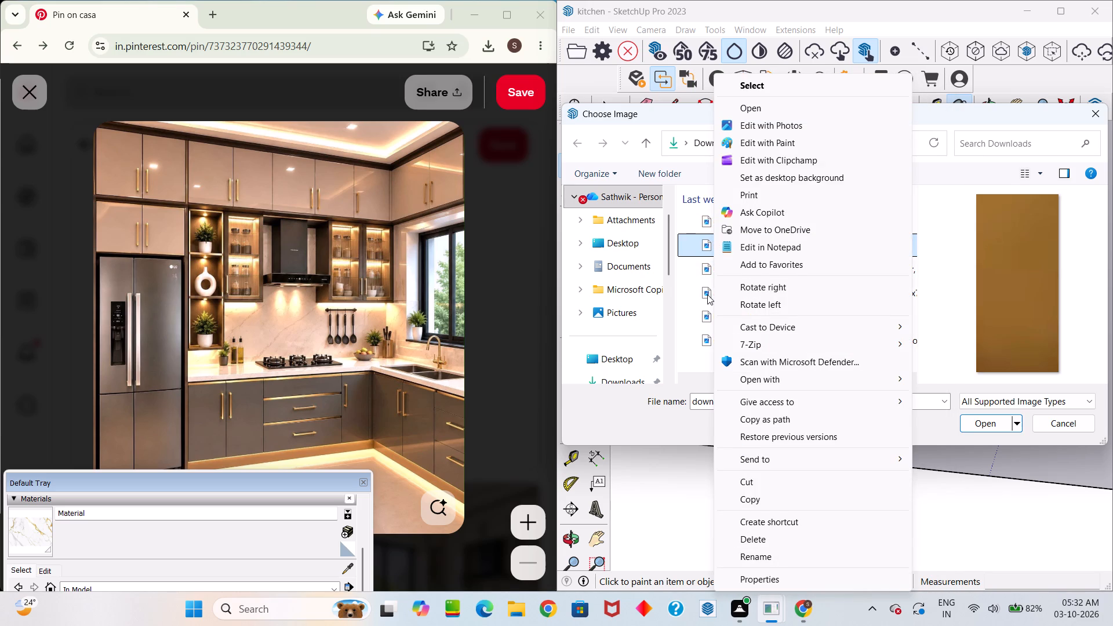
right_click(707, 294)
right_click(704, 316)
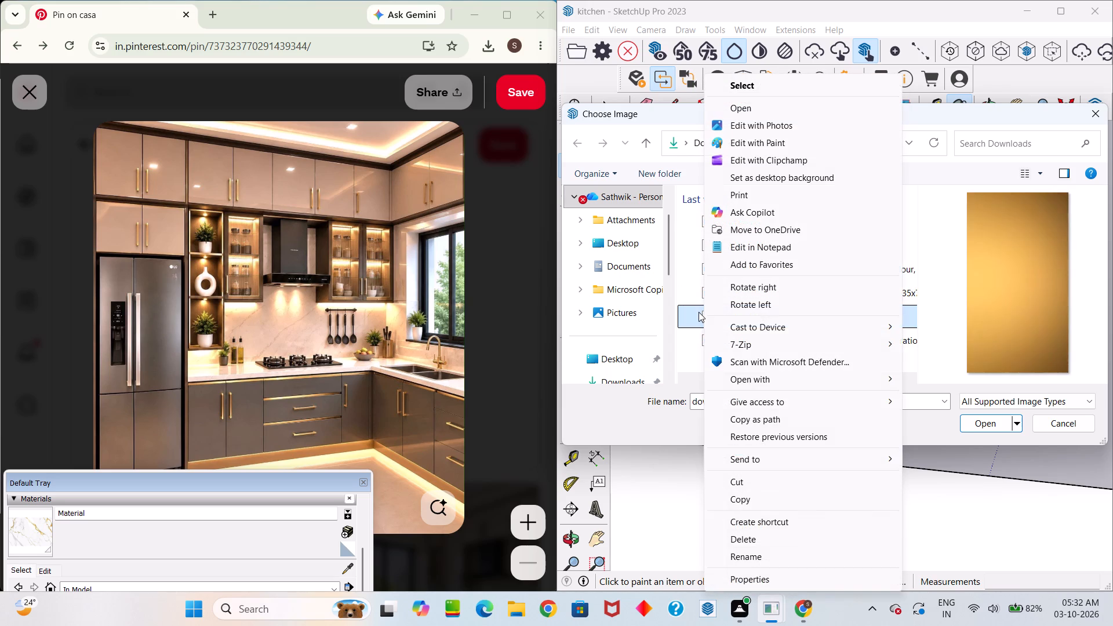
scroll(699, 312, down, 2)
click(695, 314)
scroll(695, 314, down, 4)
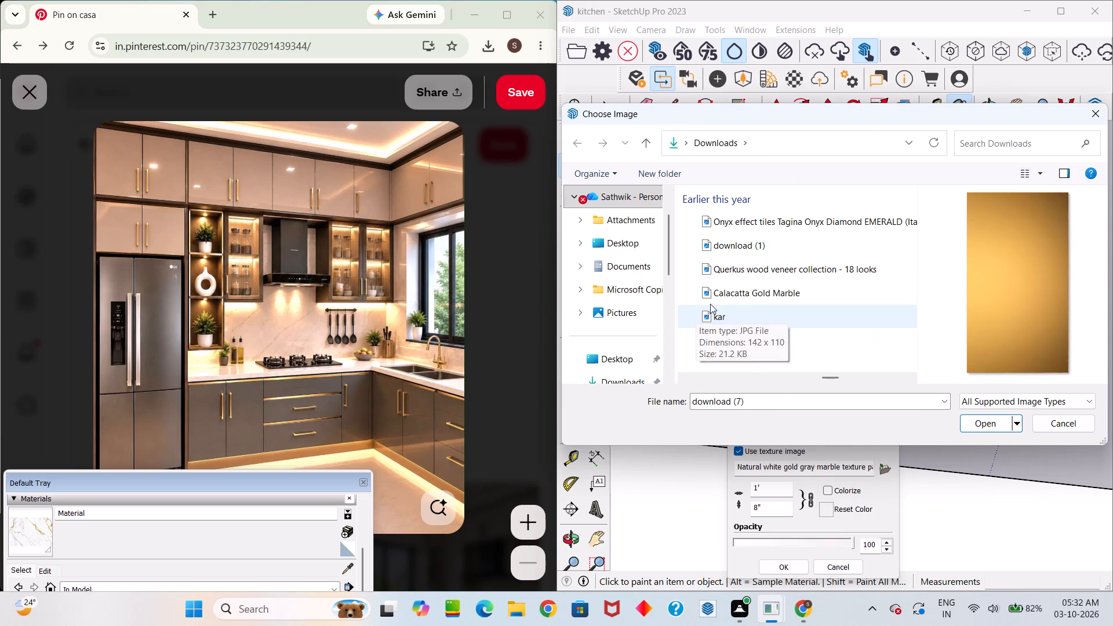
scroll(744, 276, up, 1)
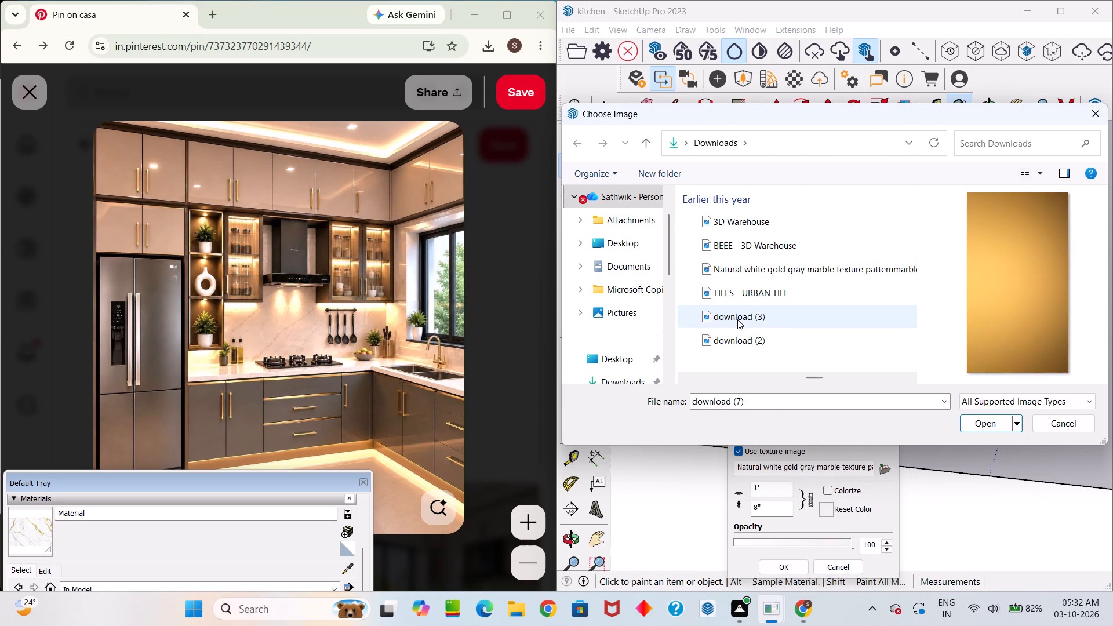
right_click(737, 319)
right_click(727, 336)
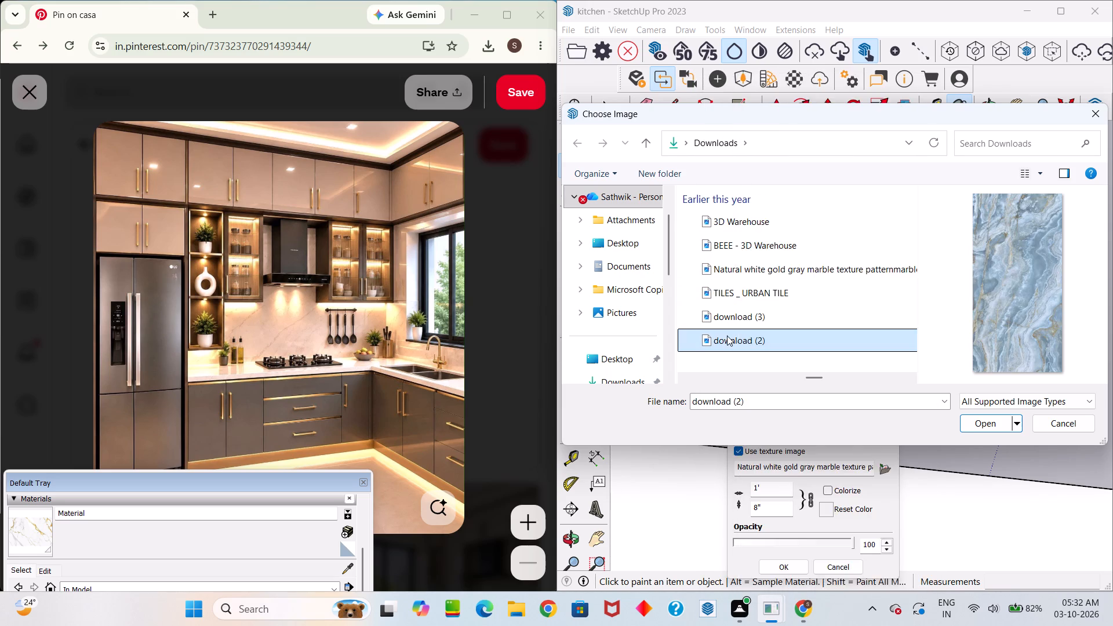
scroll(719, 278, up, 6)
click(711, 261)
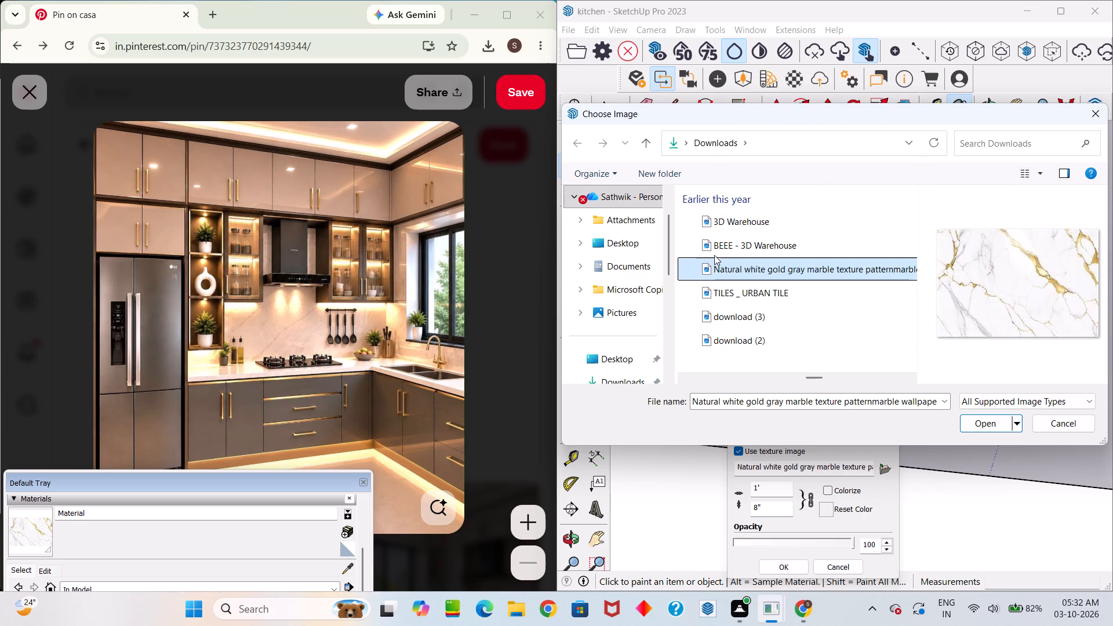
Preview the downloaded images from earlier this week and last week as candidates for the new material's texture.
scroll(718, 247, up, 5)
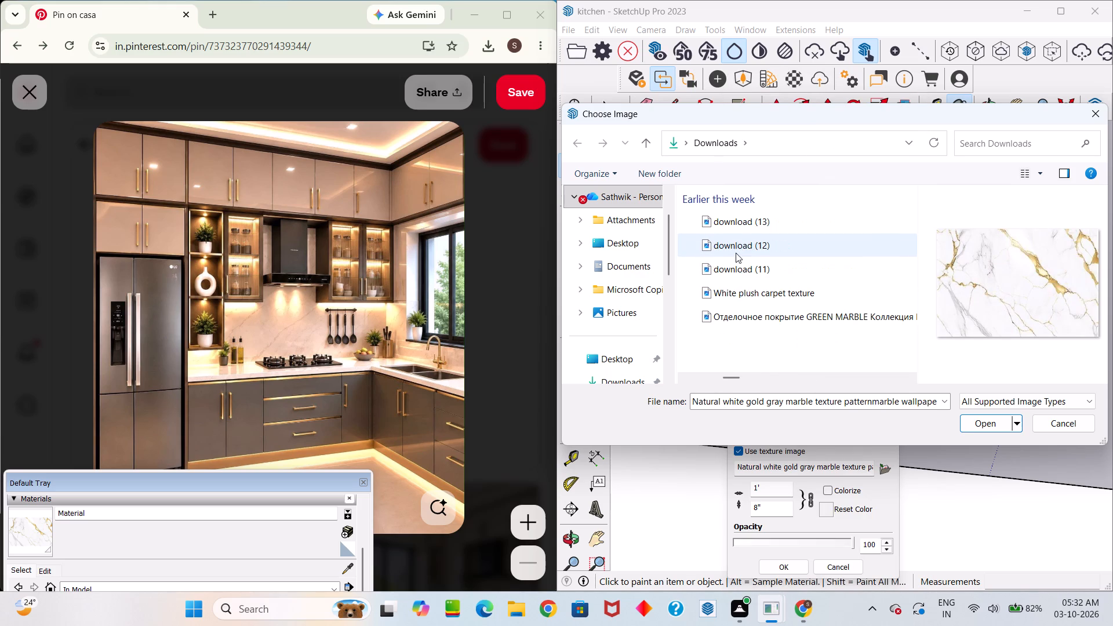
right_click(737, 244)
right_click(723, 270)
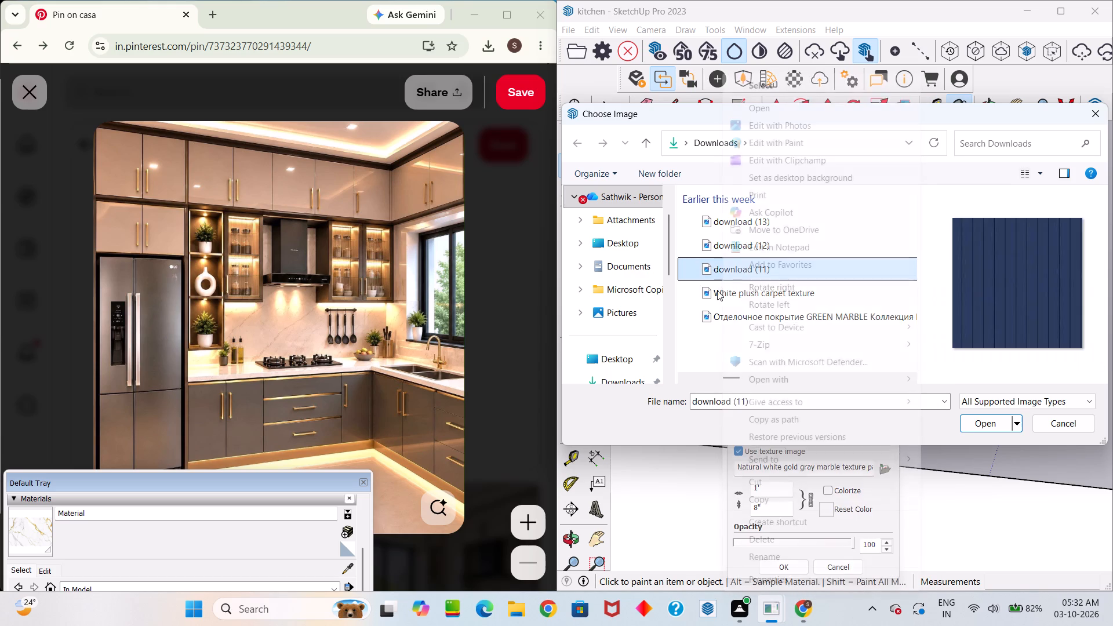
right_click(709, 286)
scroll(710, 290, down, 2)
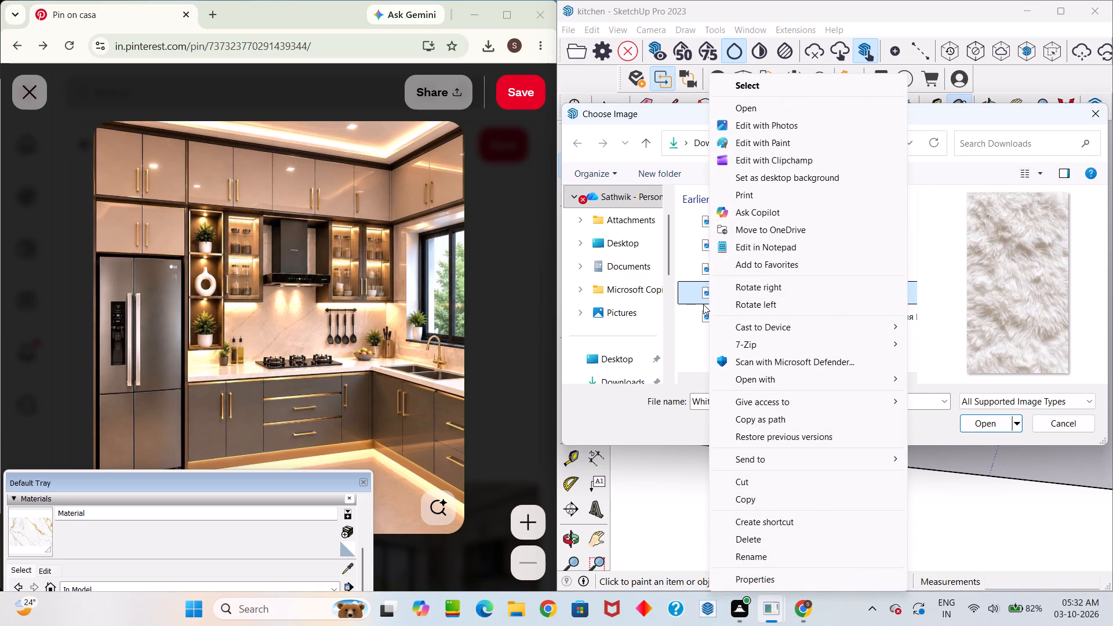
click(703, 304)
click(711, 314)
scroll(711, 311, down, 1)
right_click(726, 293)
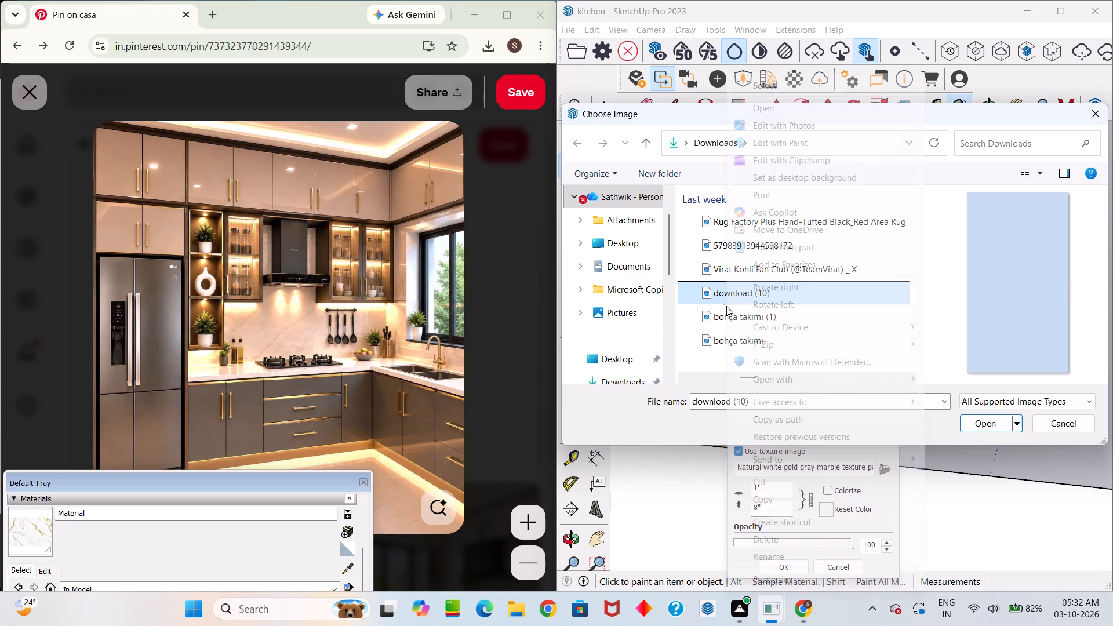
right_click(719, 318)
right_click(716, 338)
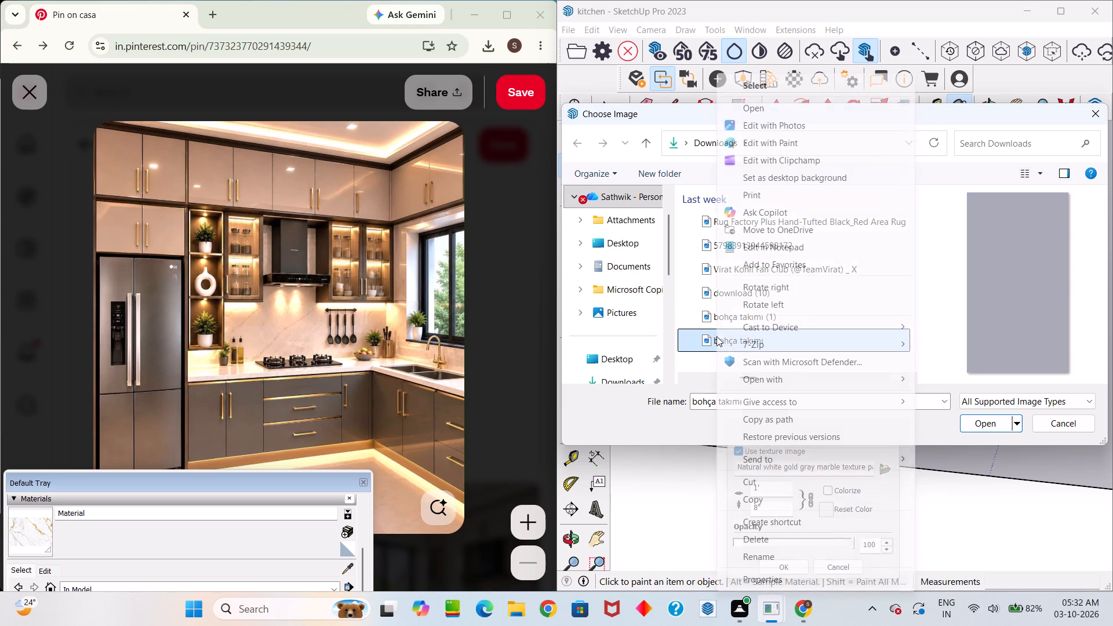
scroll(710, 329, down, 3)
click(689, 316)
scroll(700, 306, down, 1)
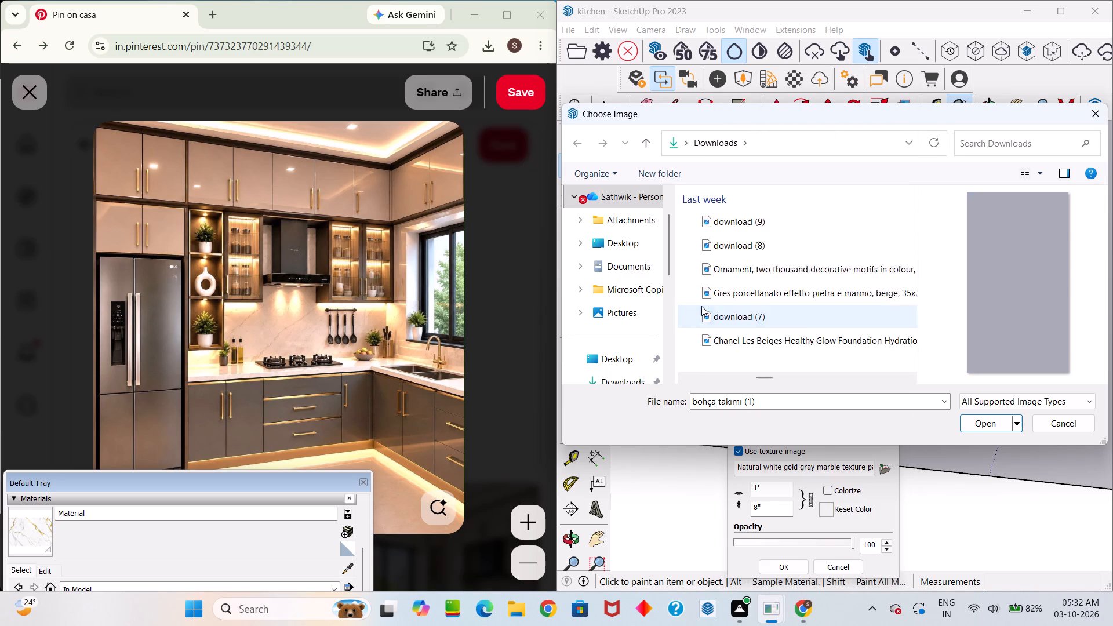
Load the brown wood-grain image download (5) as the texture and create the new material.
scroll(701, 306, down, 2)
right_click(733, 289)
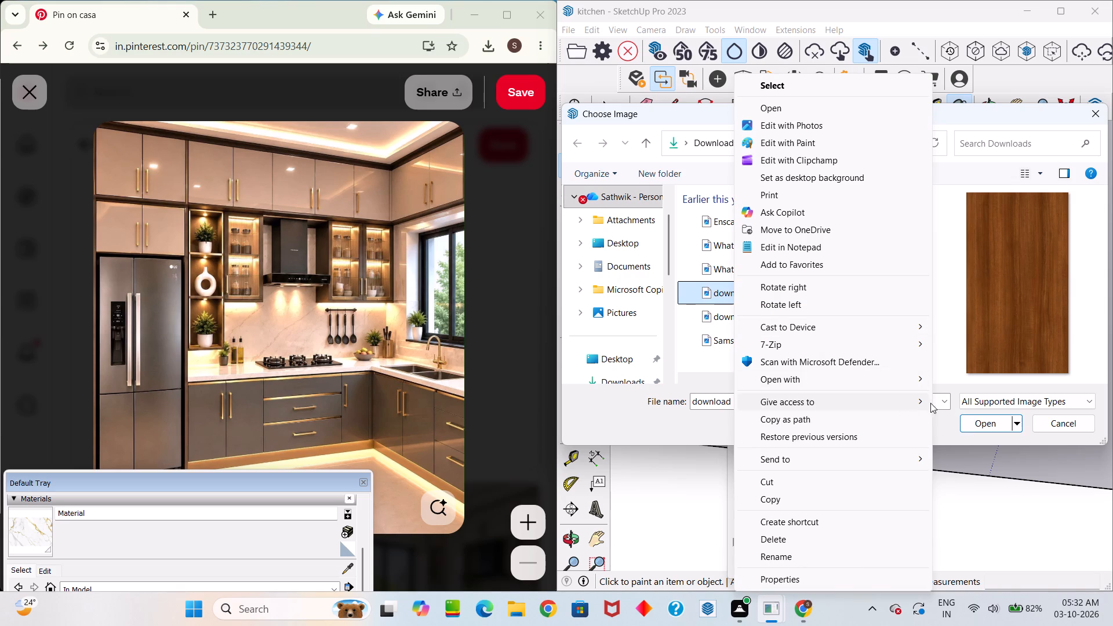
click(983, 420)
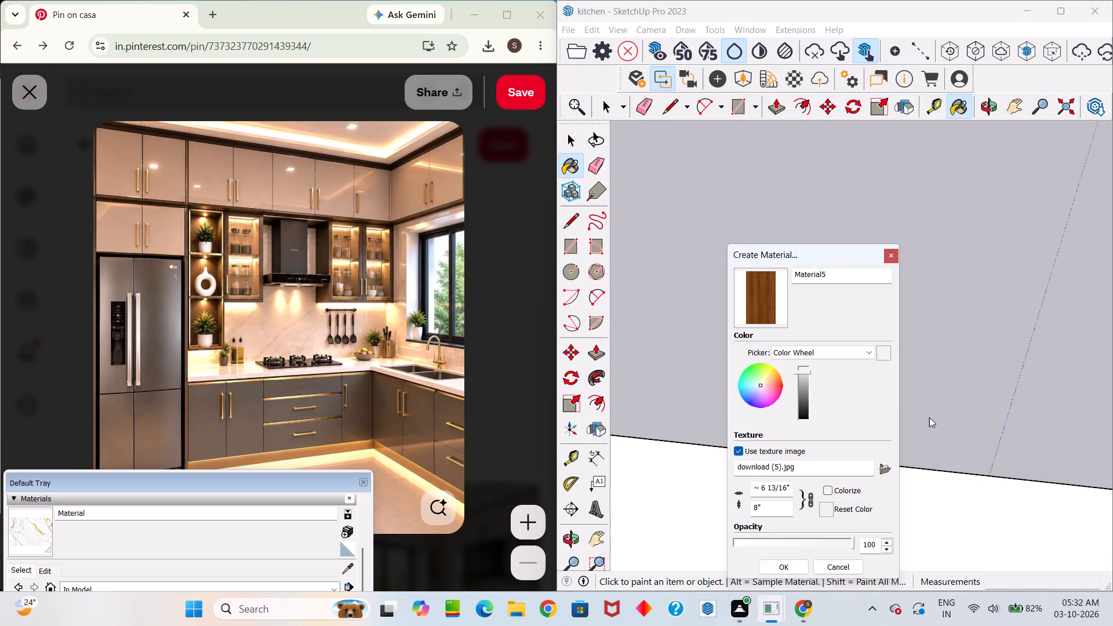
click(802, 563)
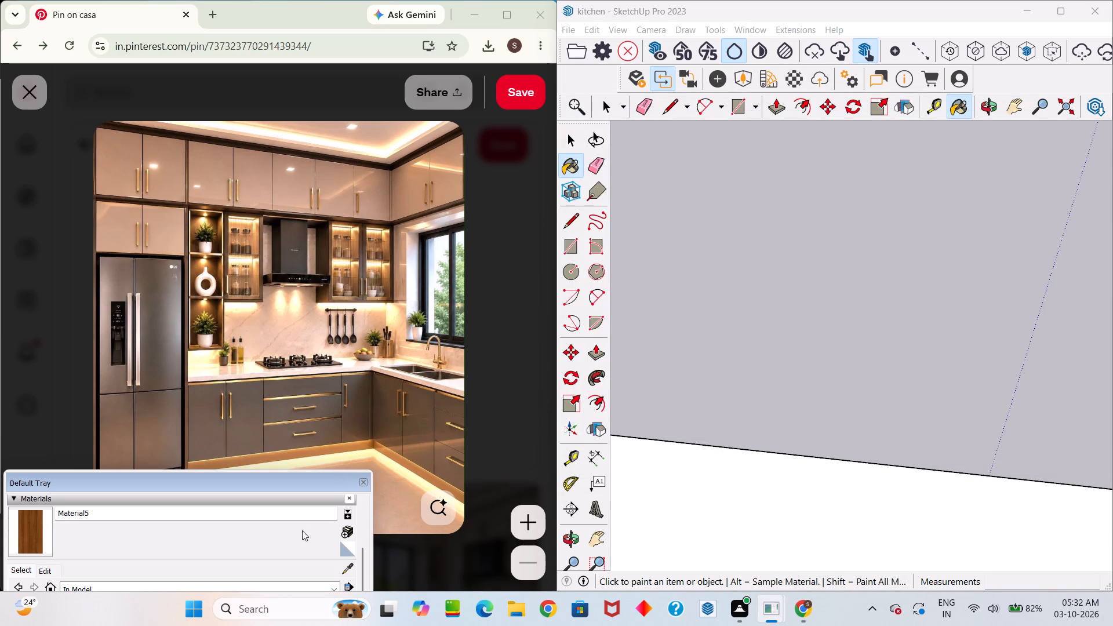
Paint the front frame of the small two-compartment wall shelf beside the marble backsplash with the new wood material.
click(27, 531)
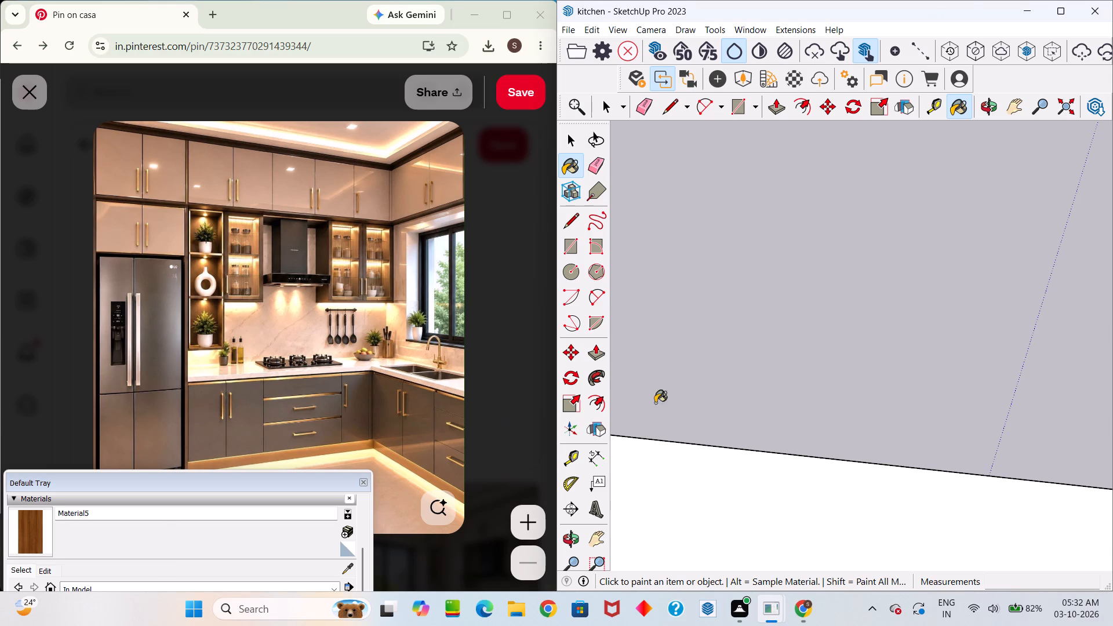
scroll(758, 383, up, 5)
scroll(762, 377, down, 20)
scroll(762, 377, down, 1)
scroll(766, 414, up, 6)
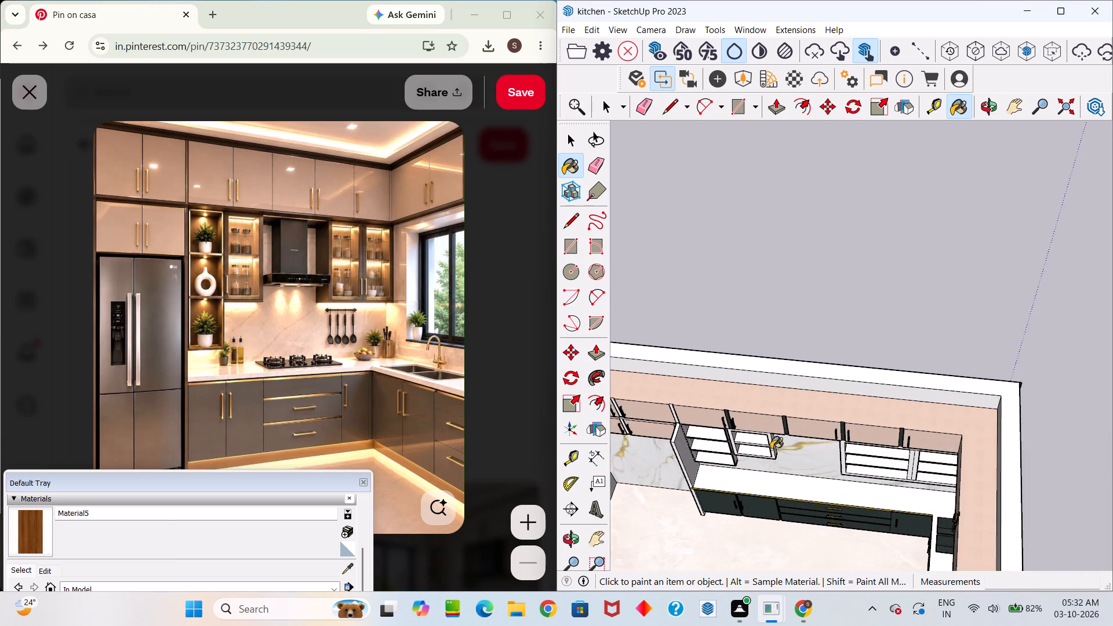
scroll(770, 456, up, 7)
middle_drag(777, 446, 814, 330)
scroll(788, 396, up, 10)
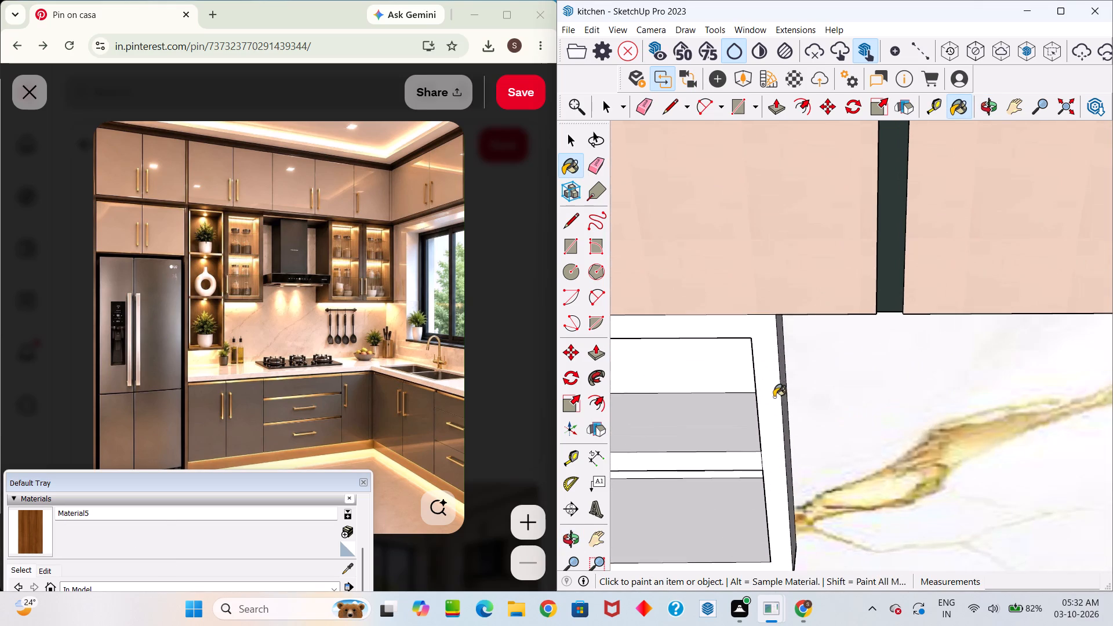
click(774, 397)
middle_drag(794, 380, 823, 297)
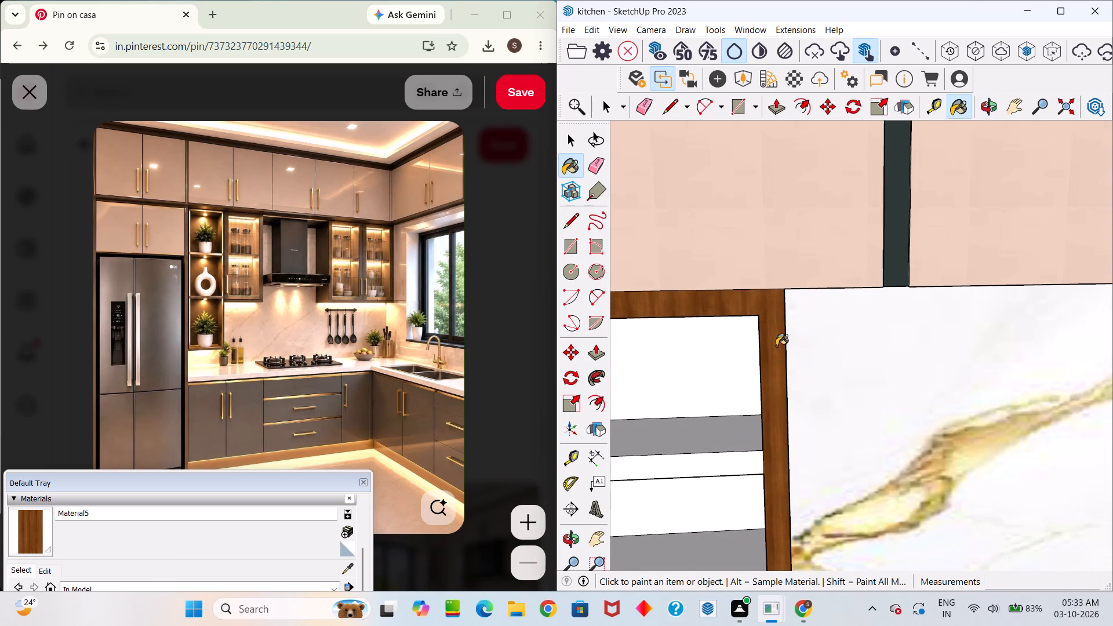
Apply V-Ray's Tri-Planar Projection (Fit) to the wood texture on the small wall shelf's front frame.
right_click(773, 329)
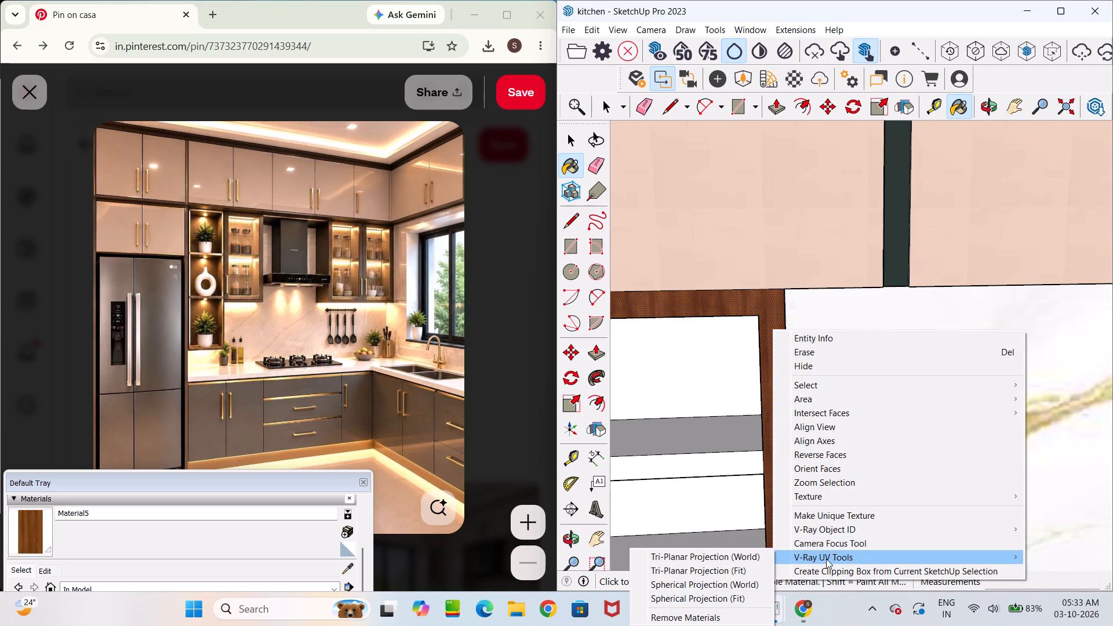
click(826, 559)
click(829, 562)
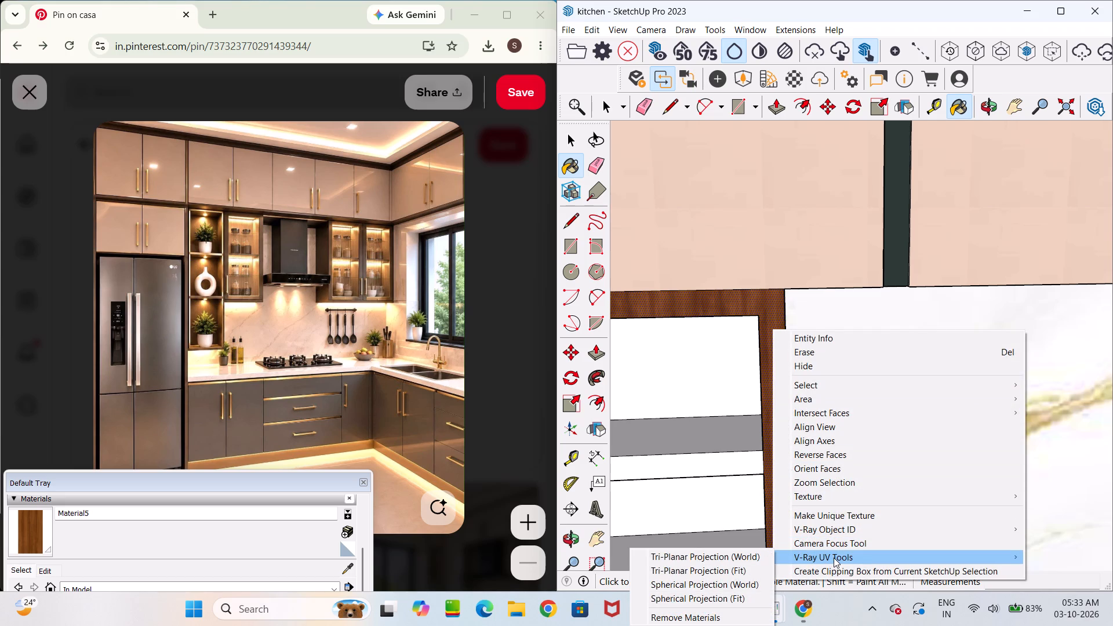
click(834, 558)
click(836, 555)
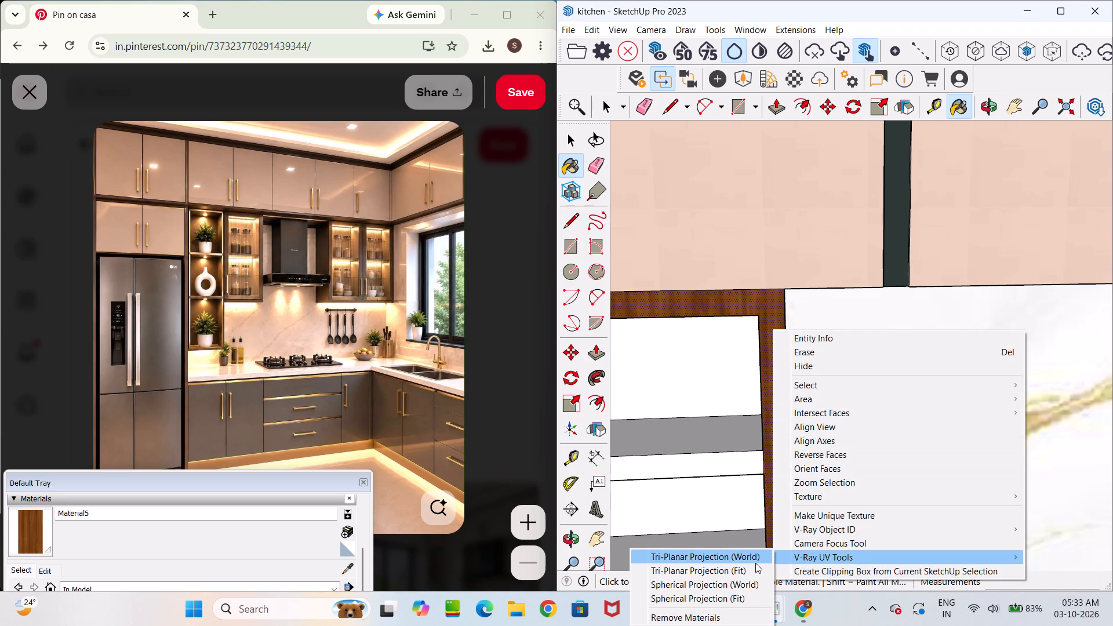
click(754, 568)
middle_drag(784, 403, 795, 345)
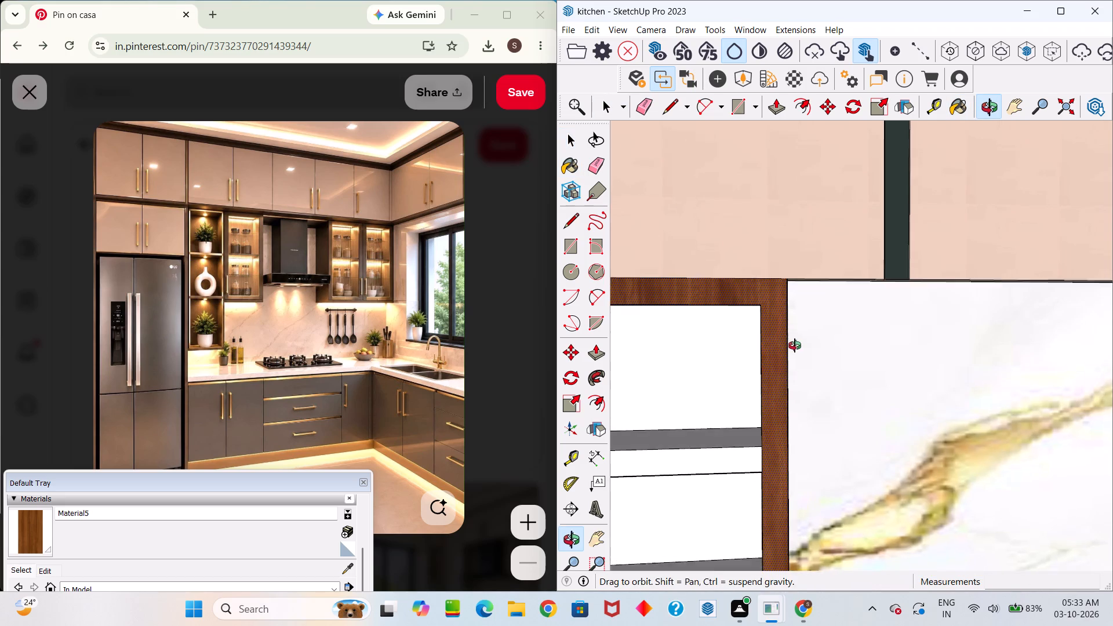
middle_drag(795, 345, 785, 333)
key(space)
click(841, 354)
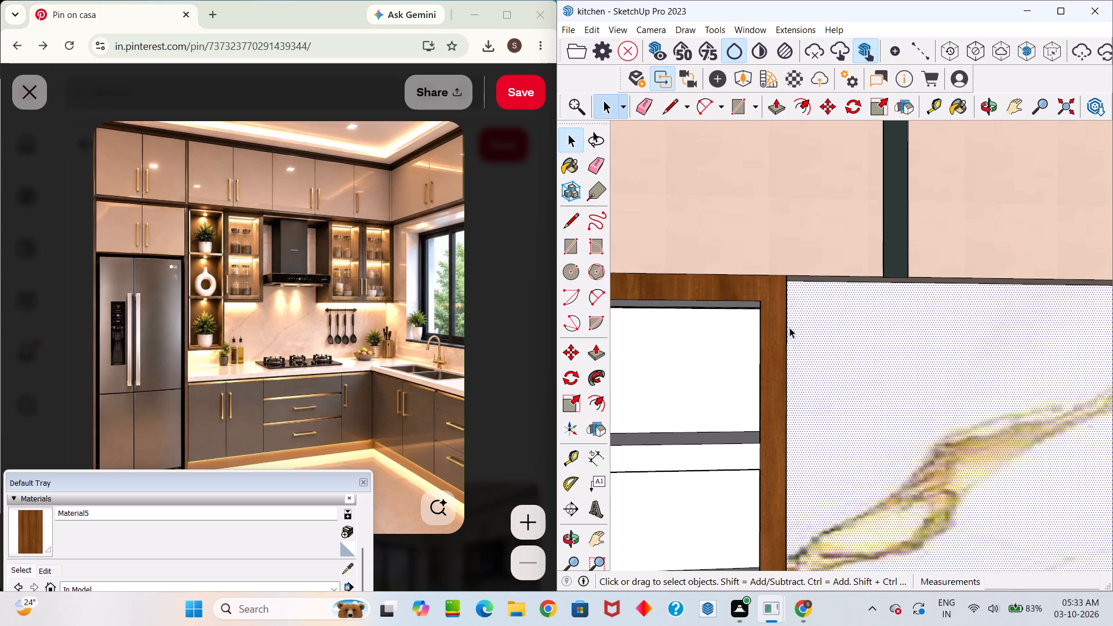
Sample the wood material from the small shelf's front frame and paint its outer side face next to the marble backsplash.
scroll(785, 323, up, 4)
scroll(779, 316, down, 9)
middle_drag(780, 327, 664, 370)
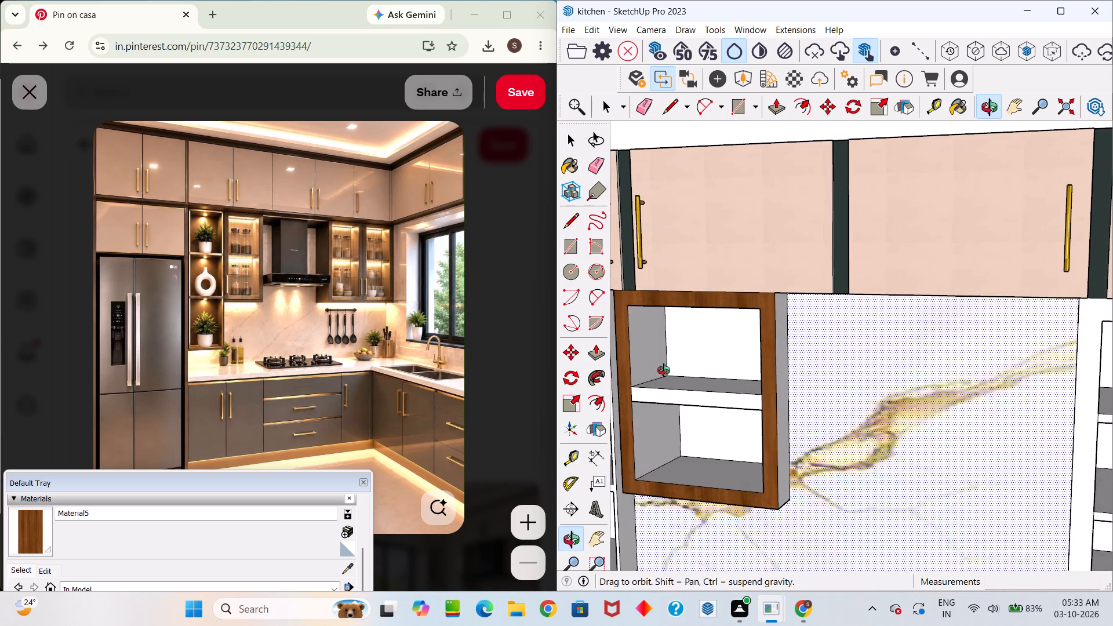
middle_drag(664, 370, 739, 322)
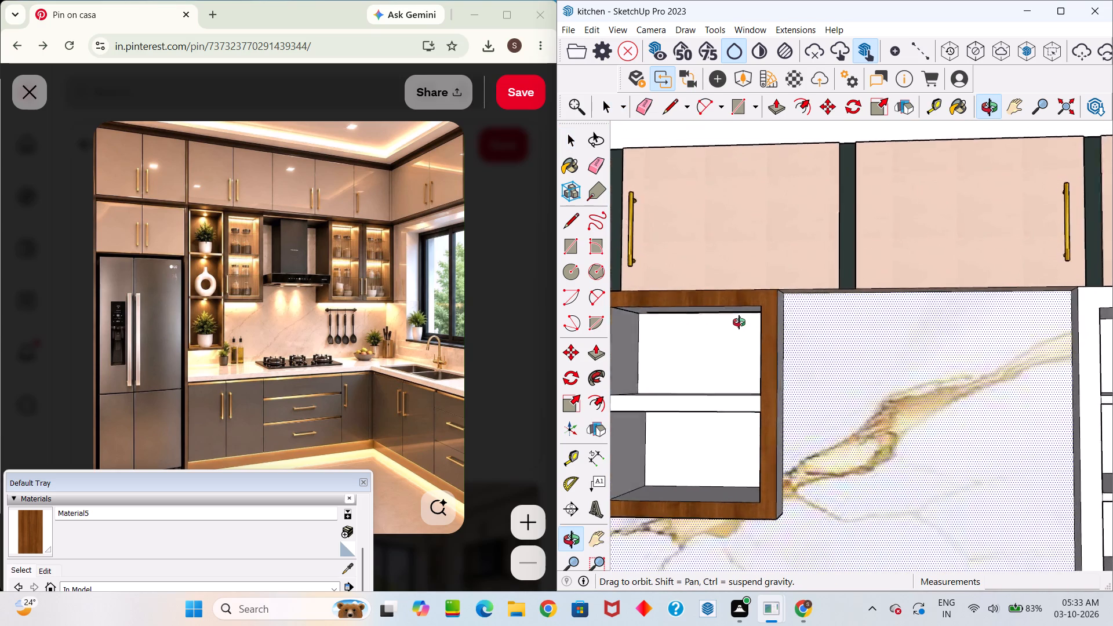
middle_drag(739, 322, 773, 341)
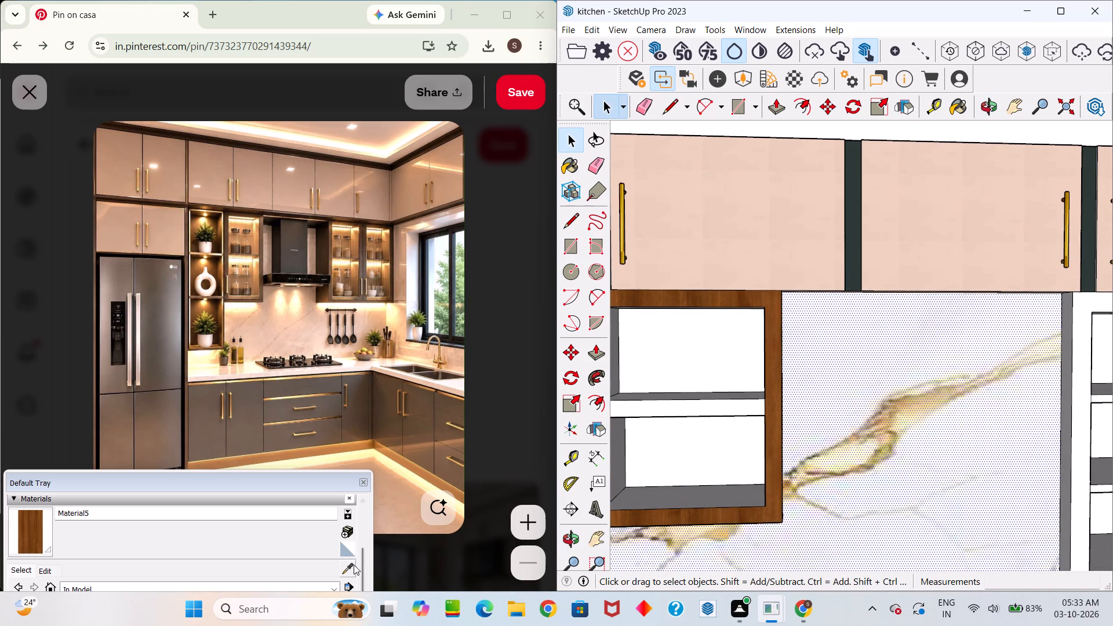
click(352, 565)
click(779, 406)
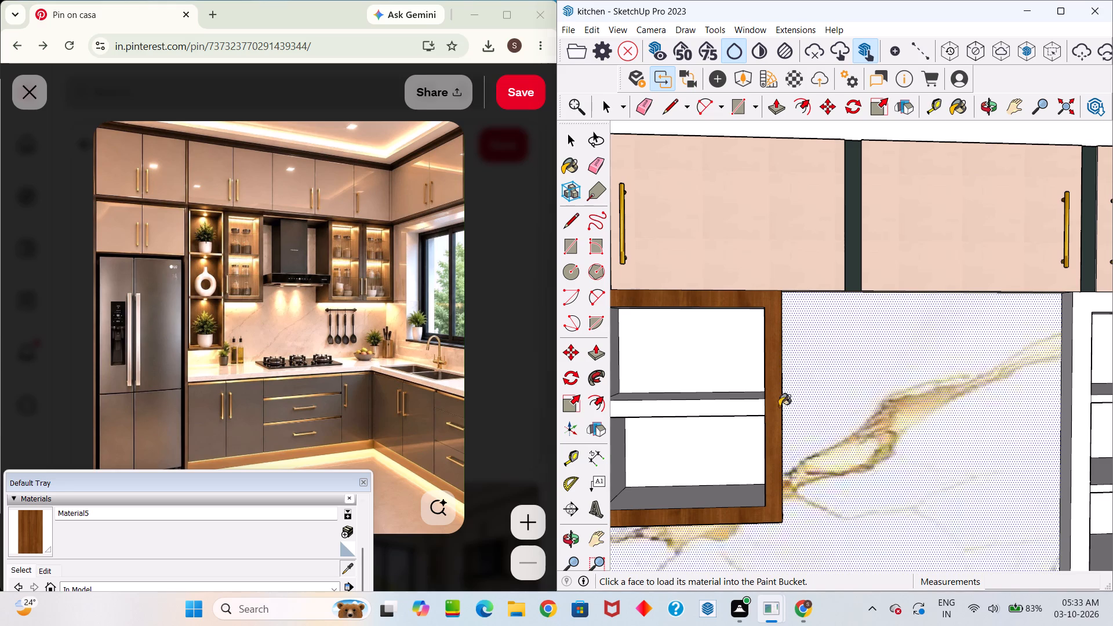
scroll(814, 381, up, 9)
middle_drag(716, 373, 629, 376)
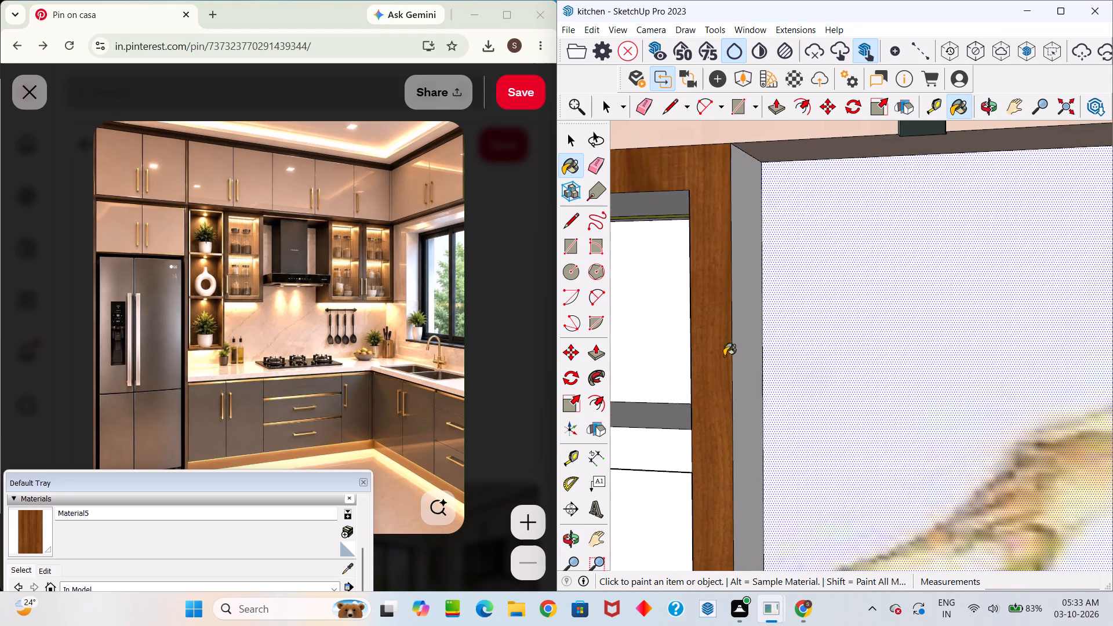
click(741, 351)
Paint the underside of the small wall shelf with the wood material.
scroll(743, 356, down, 19)
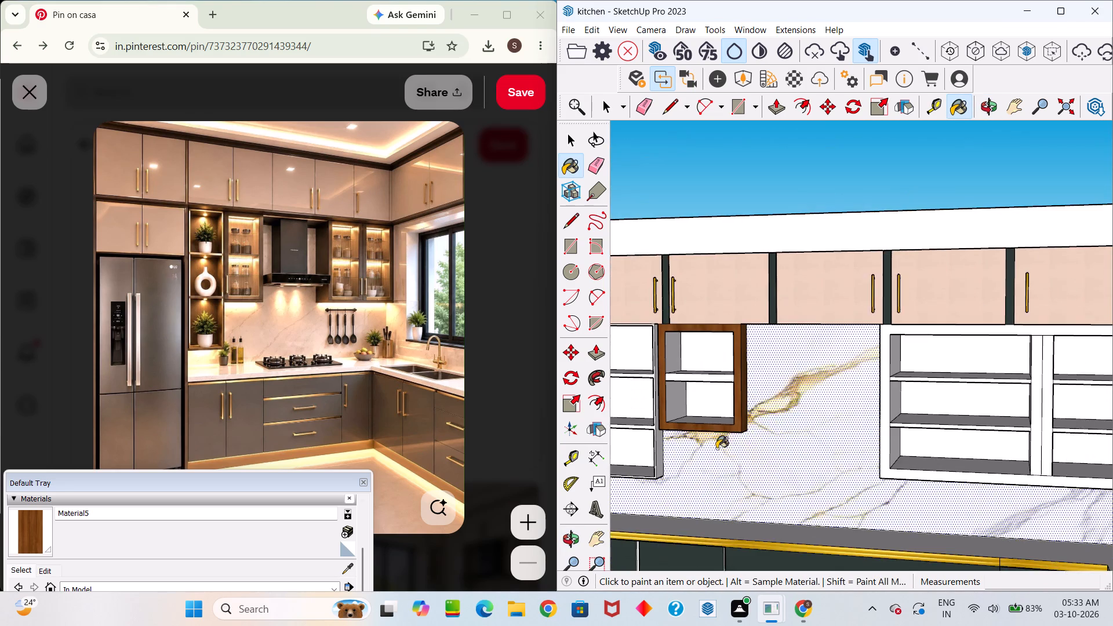
middle_drag(728, 428, 699, 318)
scroll(718, 379, up, 7)
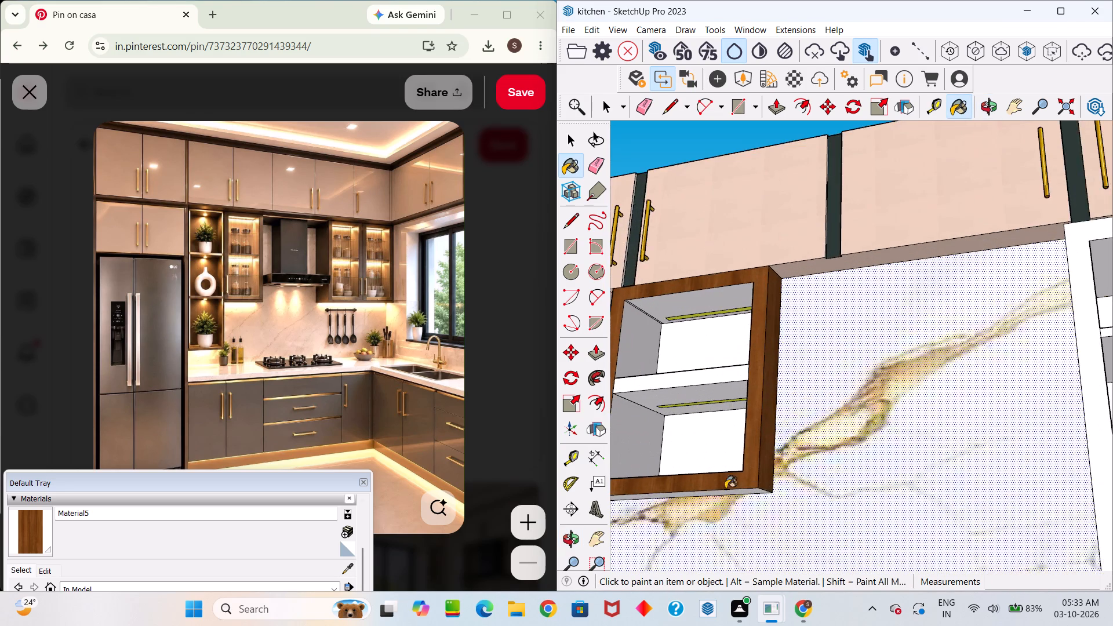
scroll(728, 508, up, 4)
middle_drag(763, 475, 769, 404)
click(741, 457)
scroll(761, 449, down, 7)
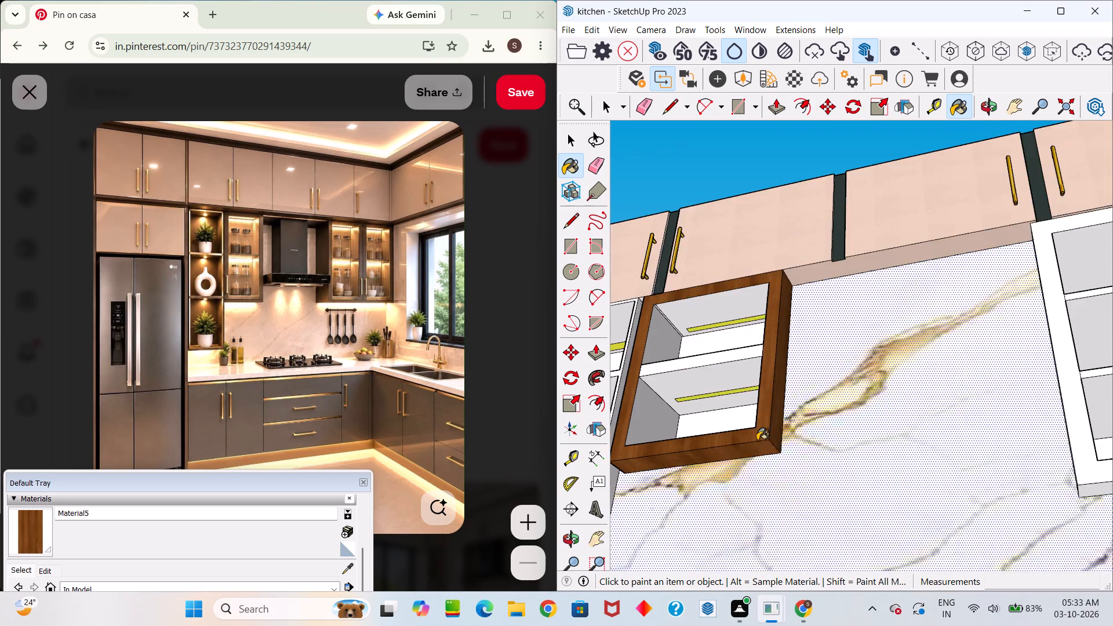
Paint the small wall shelf's other side face, facing the adjacent three-tier open shelf unit, with the wood material.
scroll(757, 441, down, 4)
scroll(740, 434, up, 16)
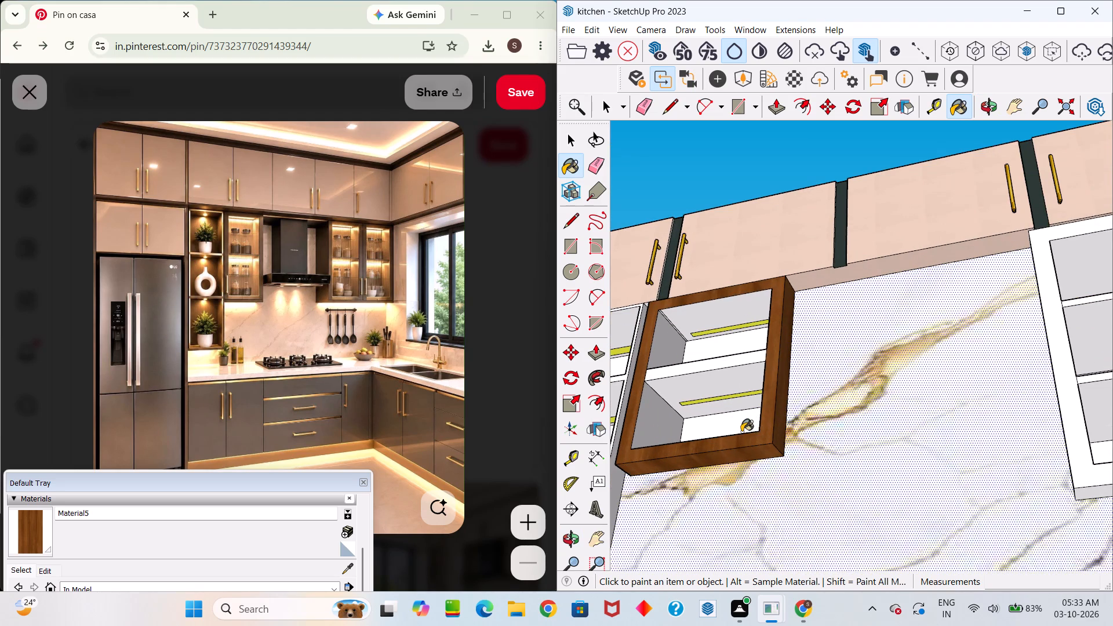
middle_drag(743, 427, 1104, 450)
drag(768, 417, 1104, 450)
scroll(1030, 412, up, 5)
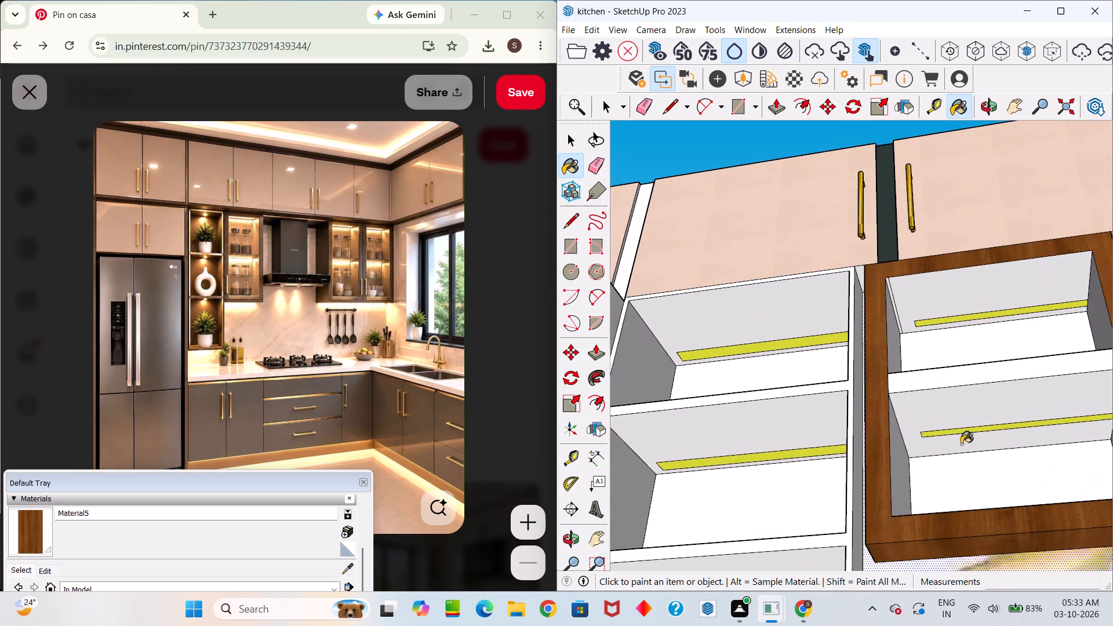
middle_drag(912, 418, 1054, 513)
scroll(903, 436, up, 11)
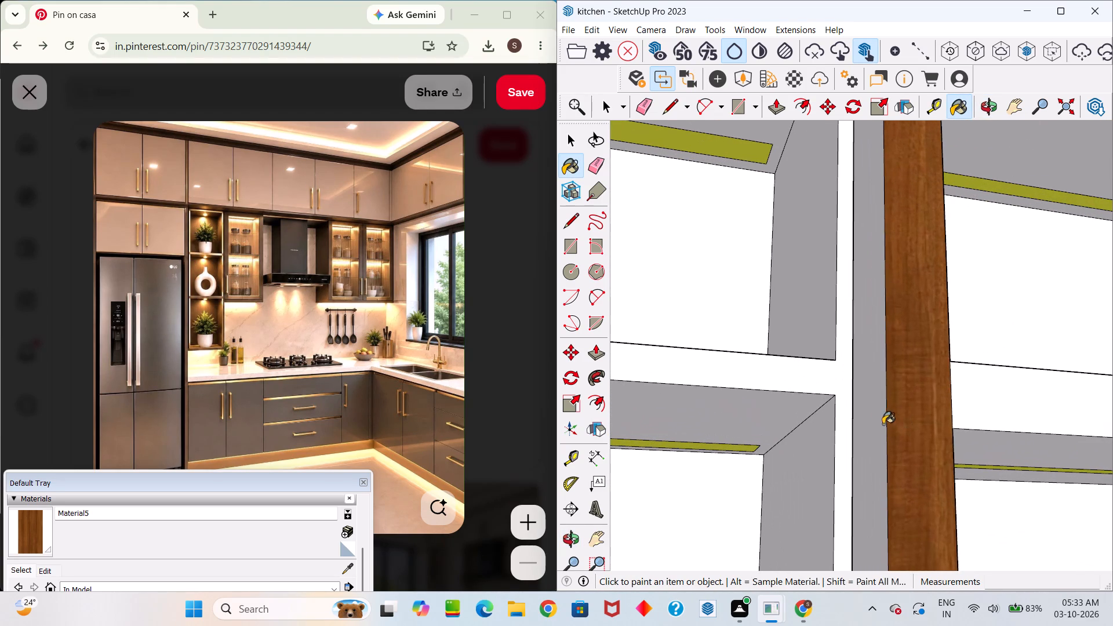
click(874, 423)
scroll(875, 422, down, 16)
scroll(927, 468, down, 6)
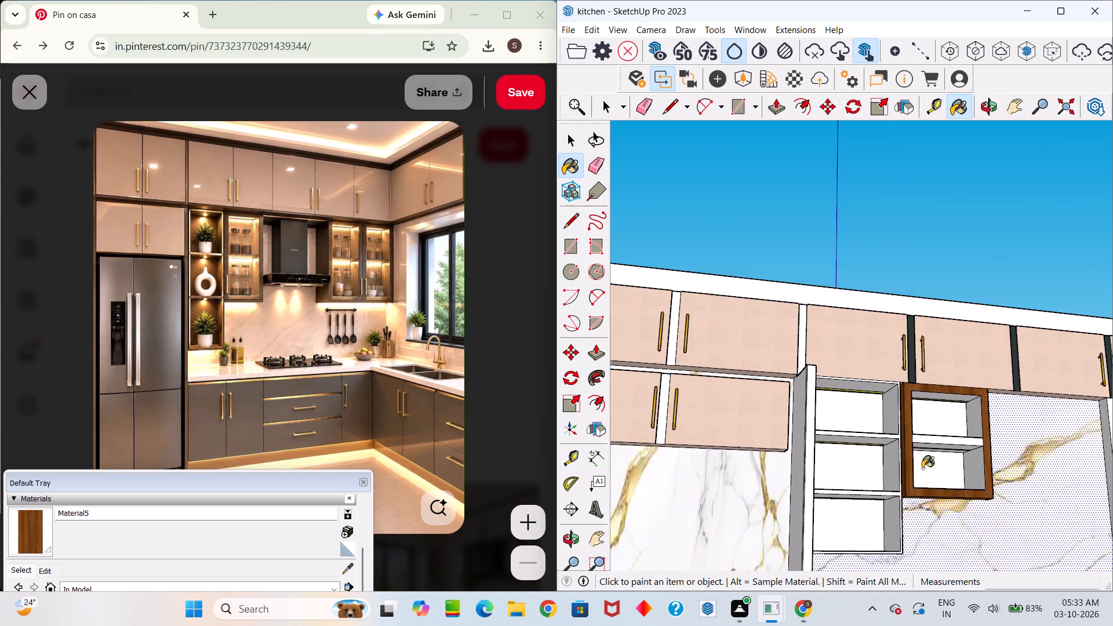
Paint the front frame of the wide three-tier wall cabinet across the marble backsplash with the wood material.
middle_drag(922, 432, 845, 536)
scroll(893, 500, up, 1)
scroll(893, 500, down, 6)
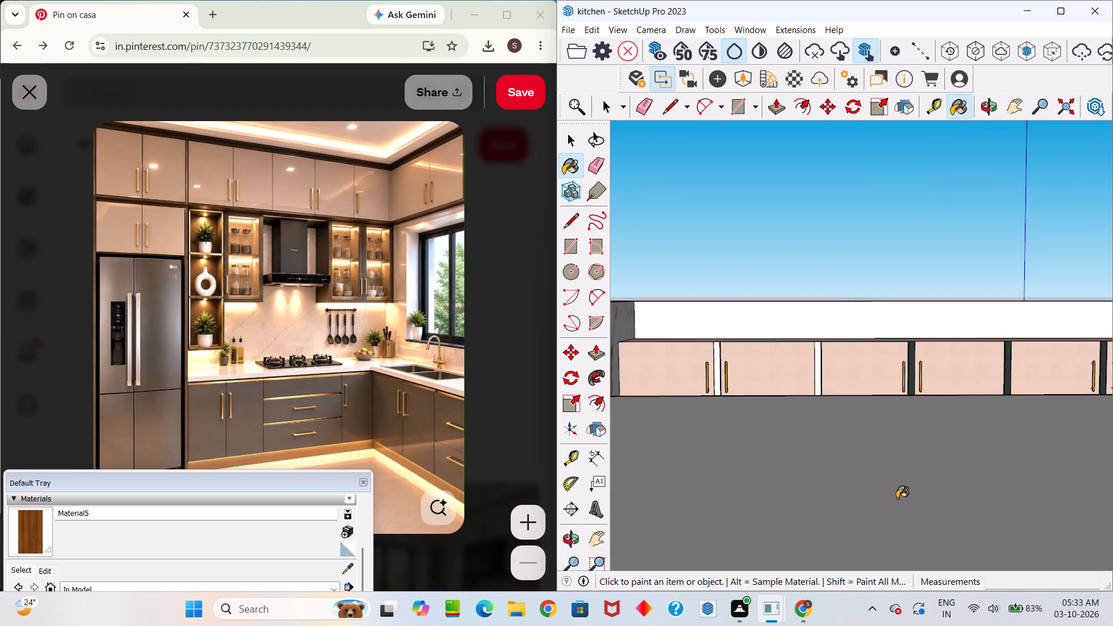
scroll(897, 498, down, 7)
scroll(948, 402, down, 2)
middle_drag(948, 453, 930, 525)
scroll(995, 378, down, 3)
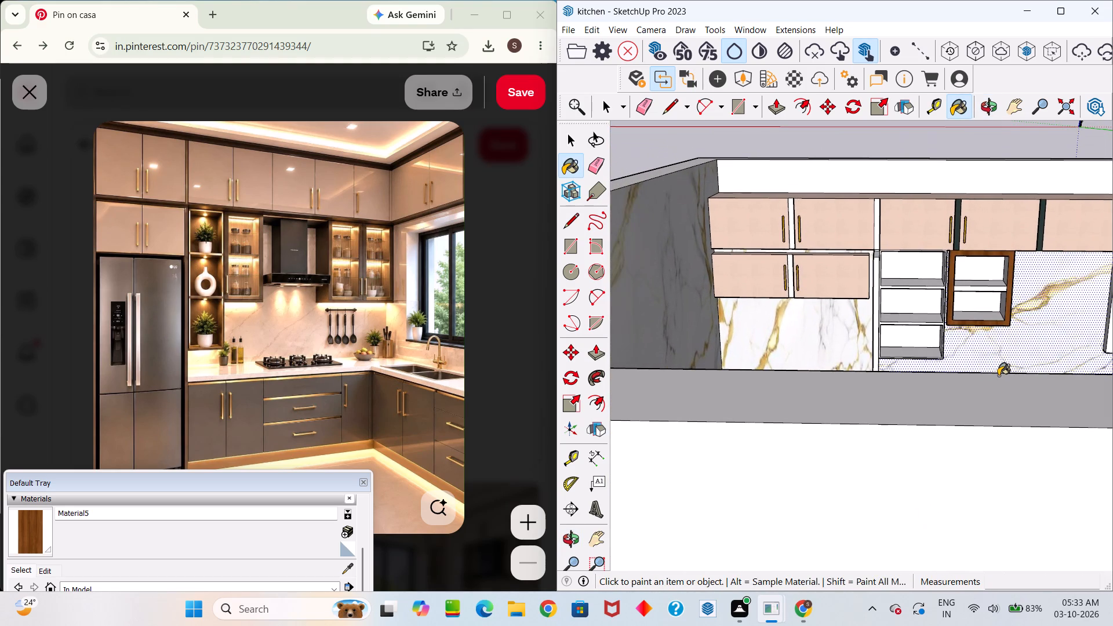
middle_drag(998, 375, 683, 351)
drag(974, 365, 683, 351)
scroll(790, 325, up, 12)
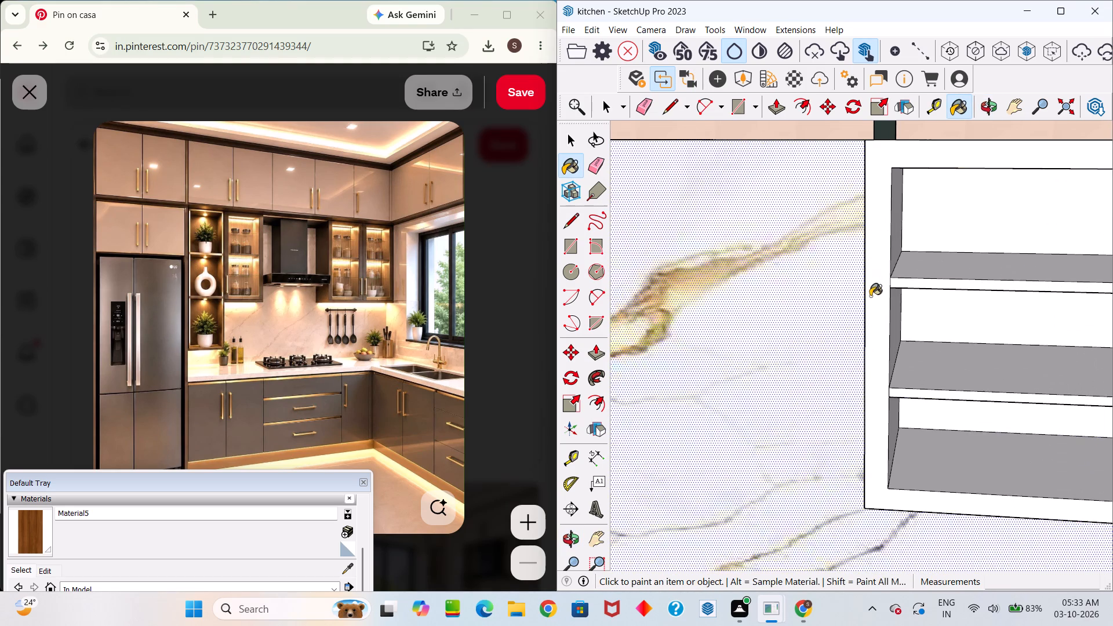
click(870, 296)
Paint the wide wall cabinet's outer side face next to the marble backsplash with the wood material.
scroll(873, 316, down, 6)
middle_drag(876, 335, 1112, 343)
scroll(860, 322, up, 4)
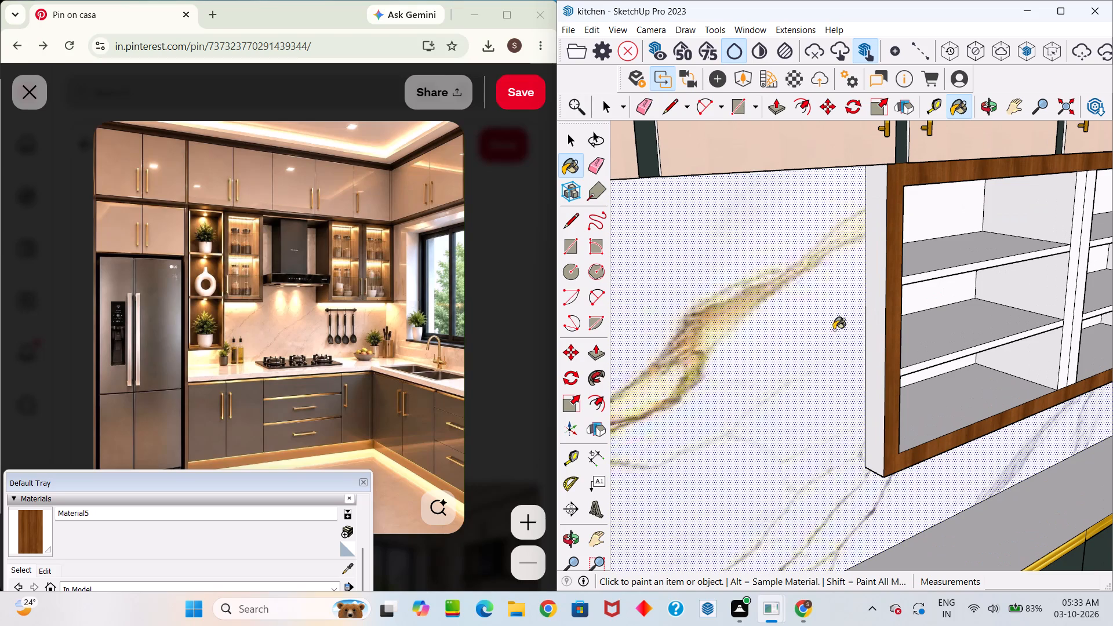
click(870, 301)
middle_drag(899, 337, 679, 412)
scroll(718, 400, down, 11)
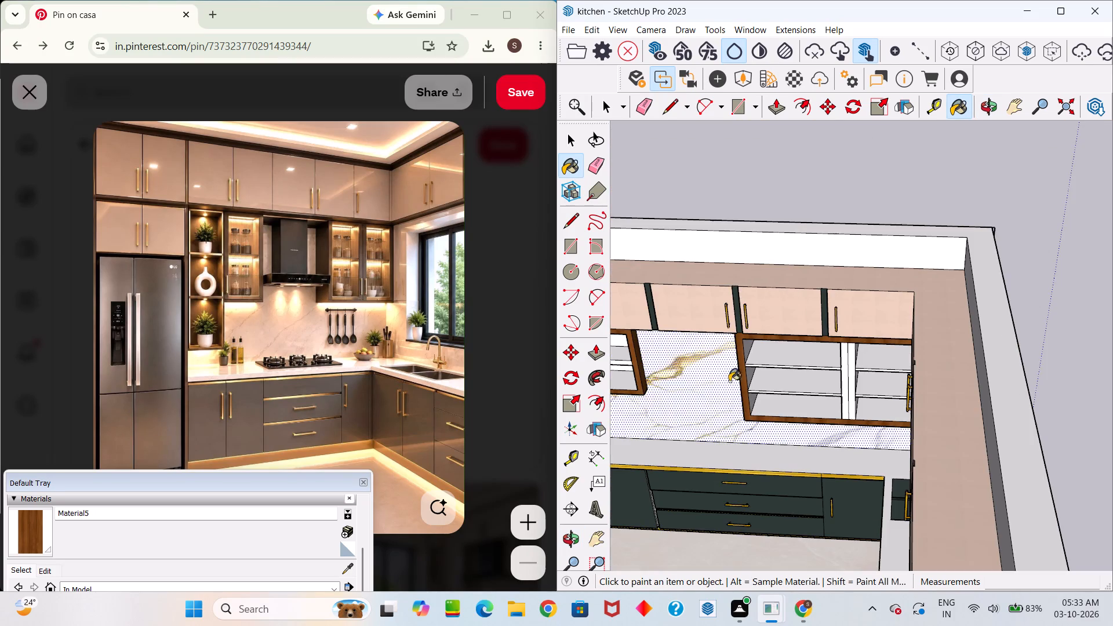
Paint both front strips of the wide wall cabinet's central vertical divider with the wood material.
middle_drag(871, 396, 883, 299)
scroll(863, 336, up, 7)
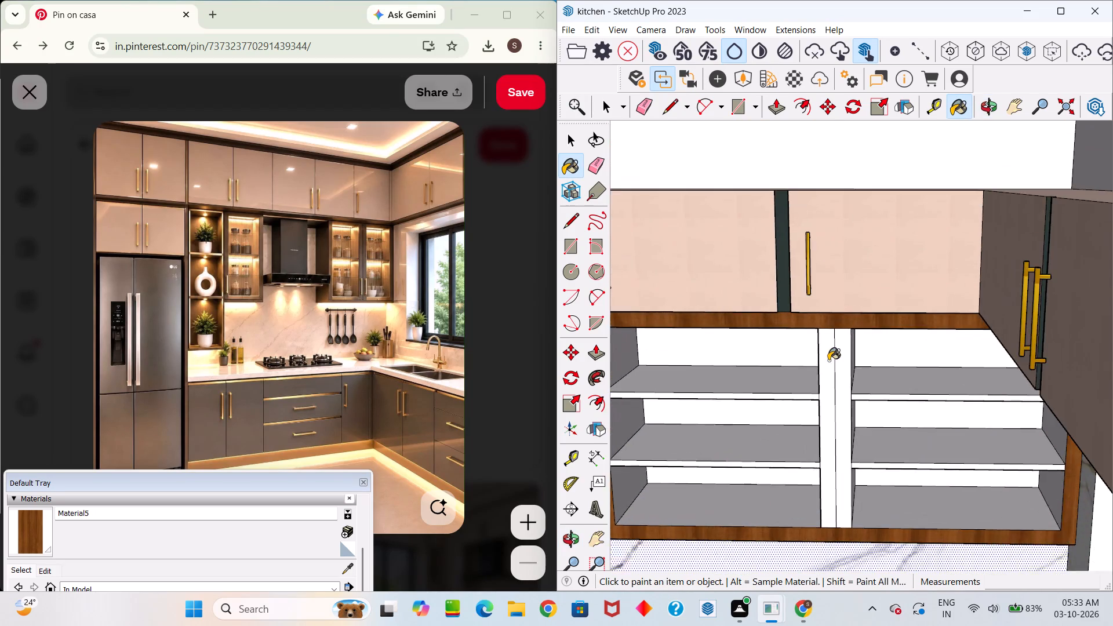
scroll(827, 361, up, 5)
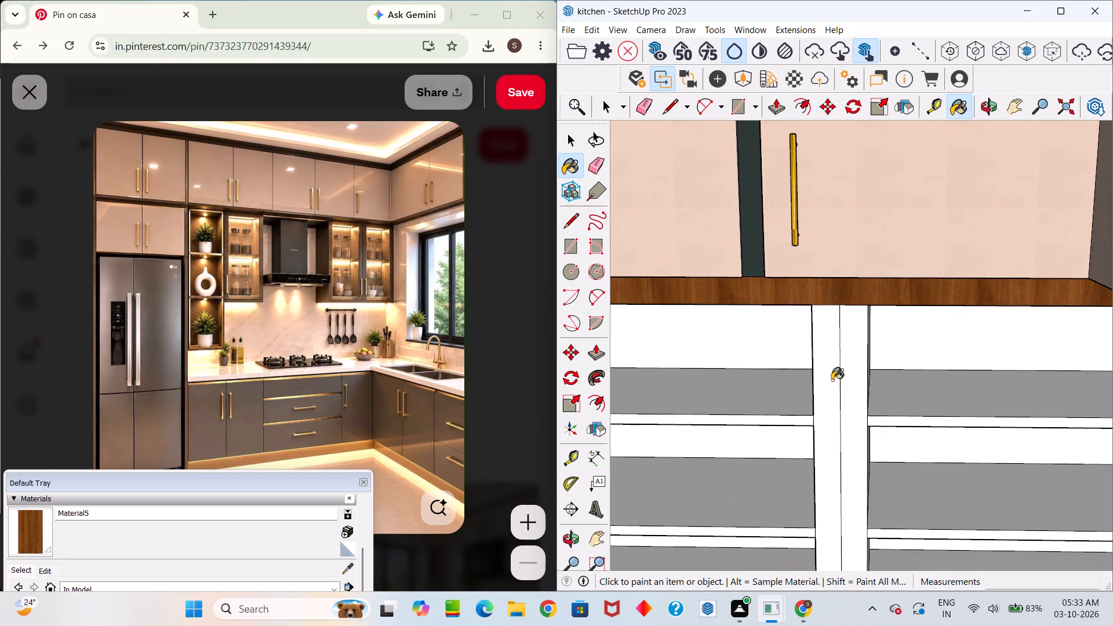
scroll(841, 361, down, 3)
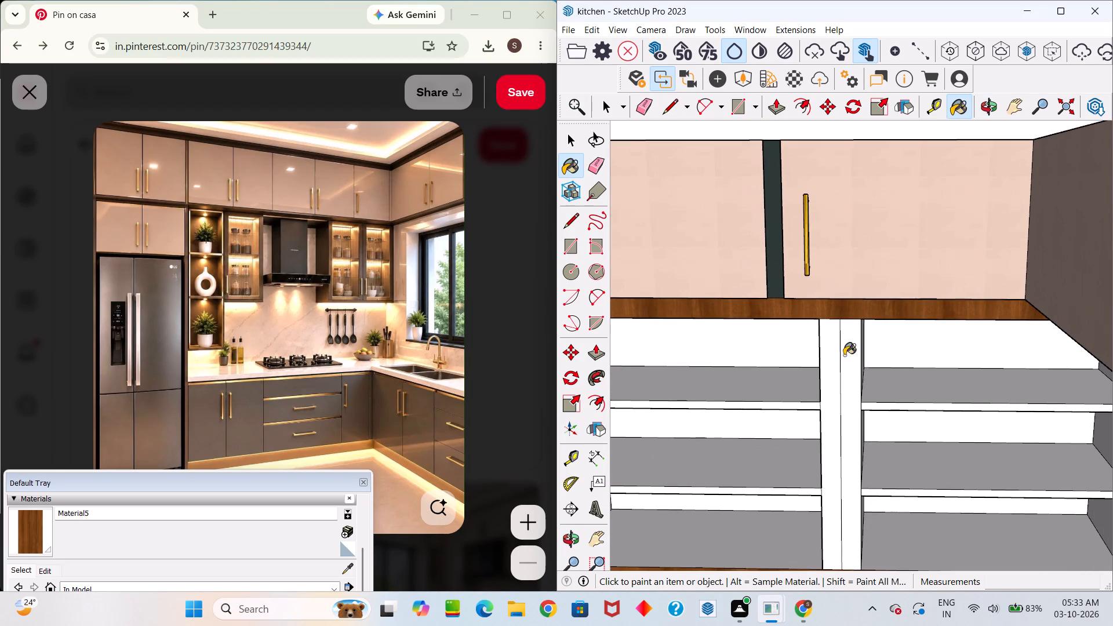
scroll(843, 356, up, 4)
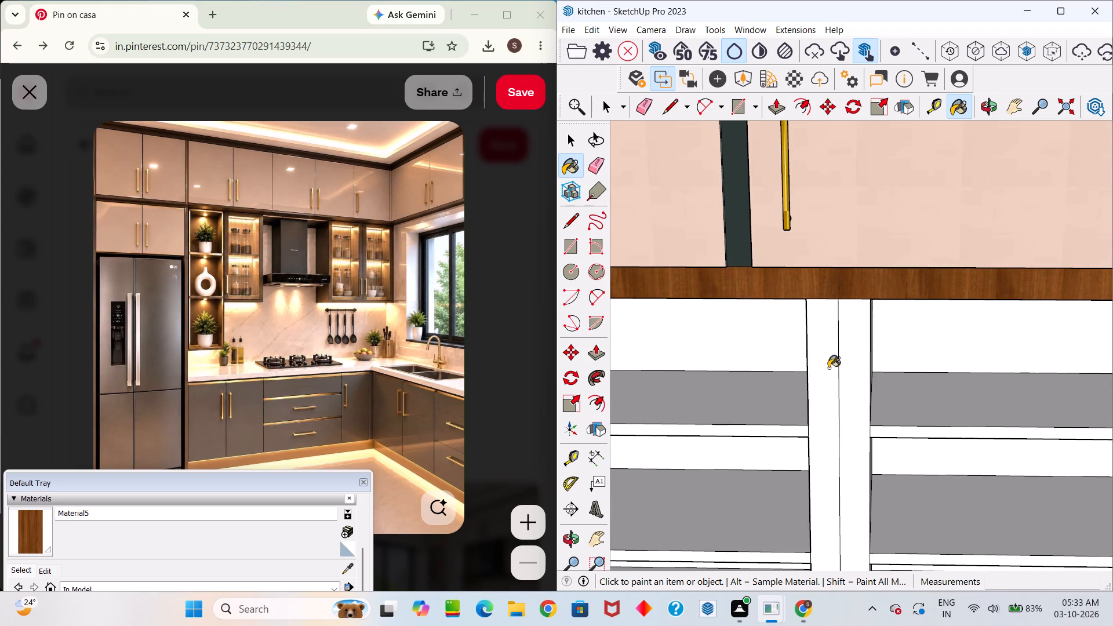
click(828, 368)
click(845, 361)
scroll(854, 363, down, 10)
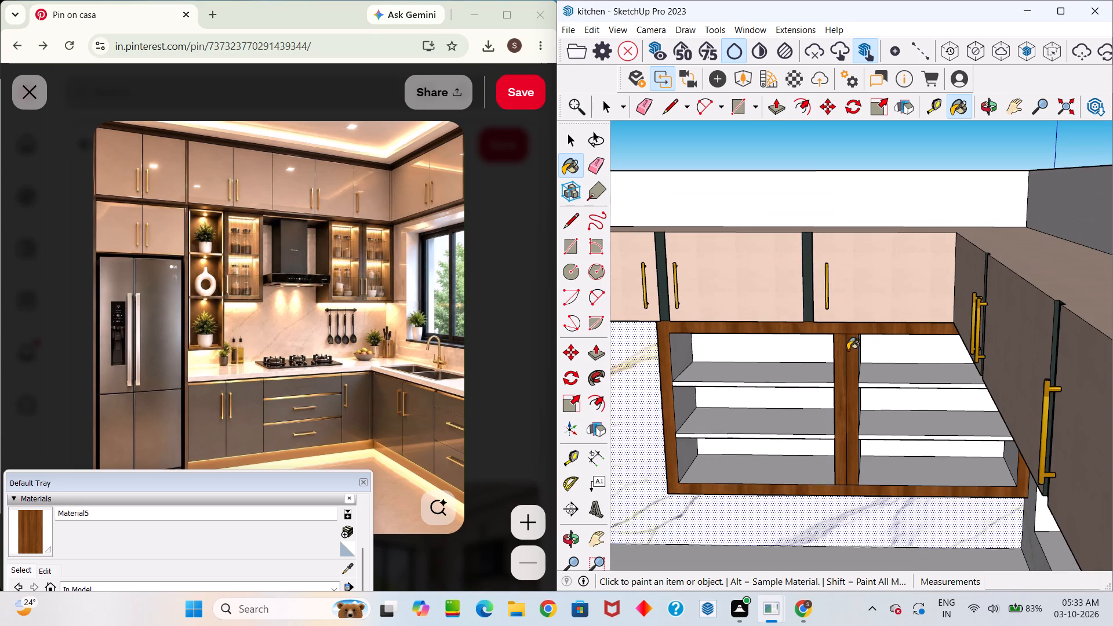
Examine the wide wall cabinet's shelves and interior from above and below.
scroll(822, 370, up, 7)
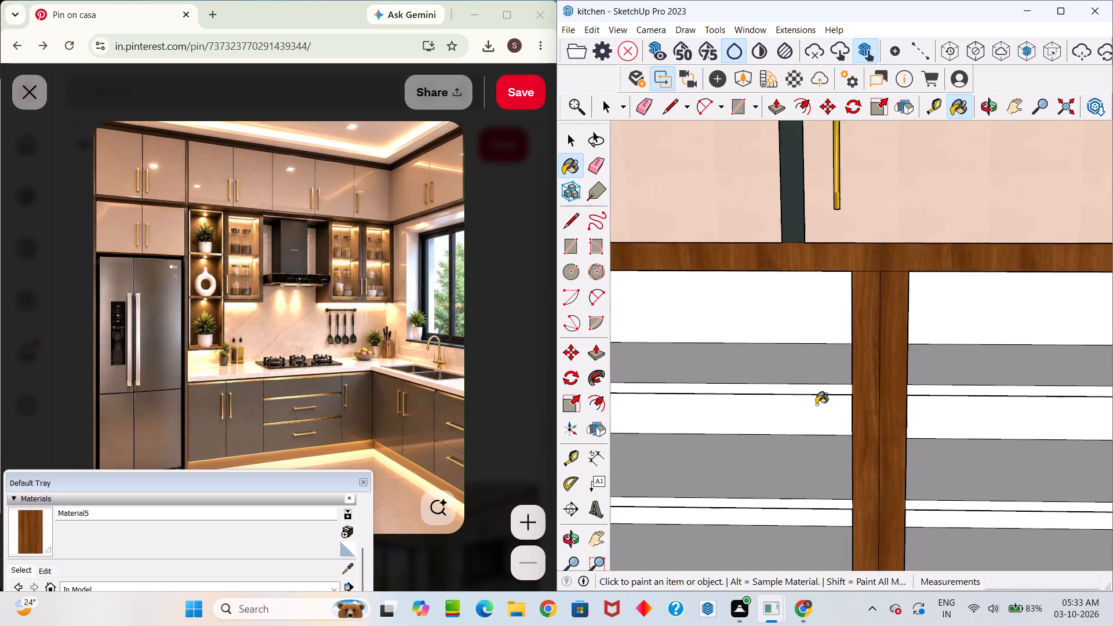
scroll(816, 405, up, 3)
middle_drag(836, 366, 799, 461)
scroll(850, 392, down, 13)
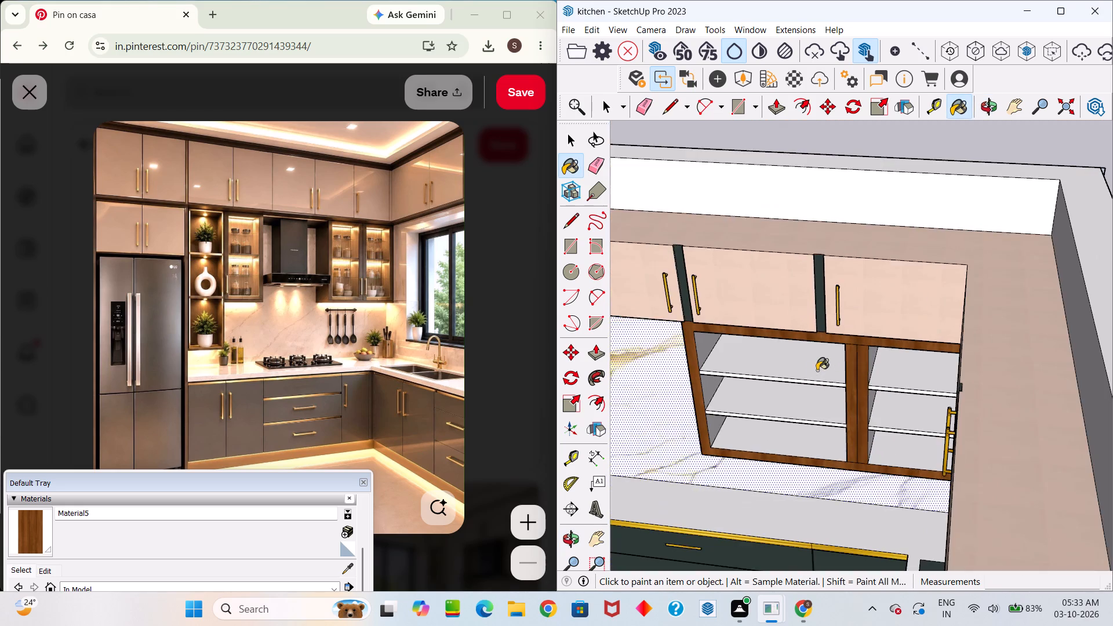
middle_drag(806, 378, 955, 126)
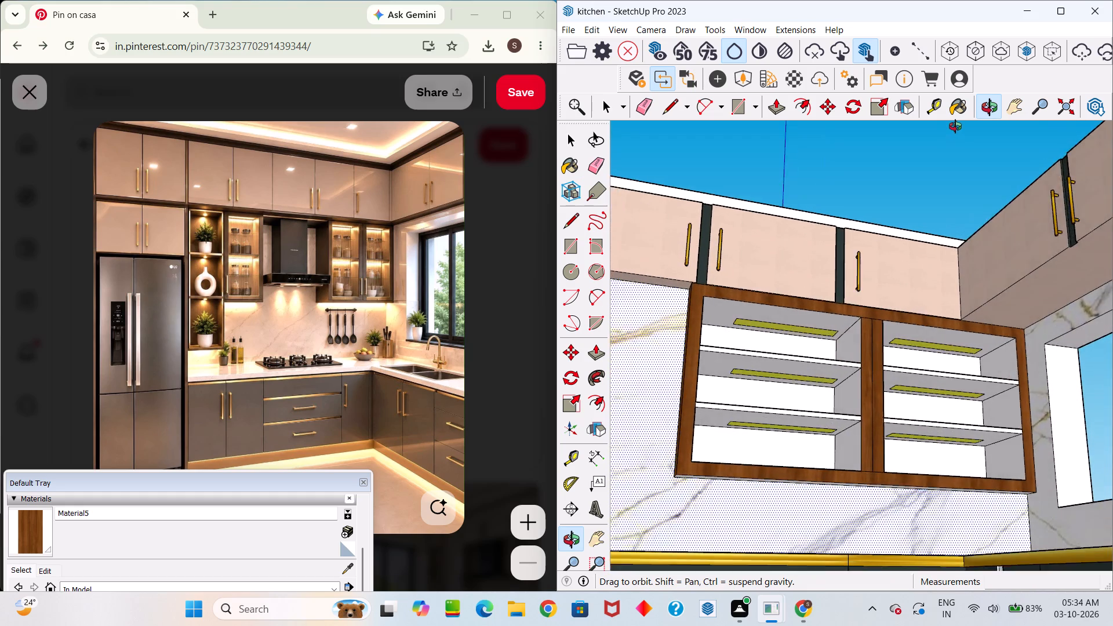
middle_drag(955, 126, 850, 330)
scroll(850, 330, up, 1)
scroll(876, 337, down, 4)
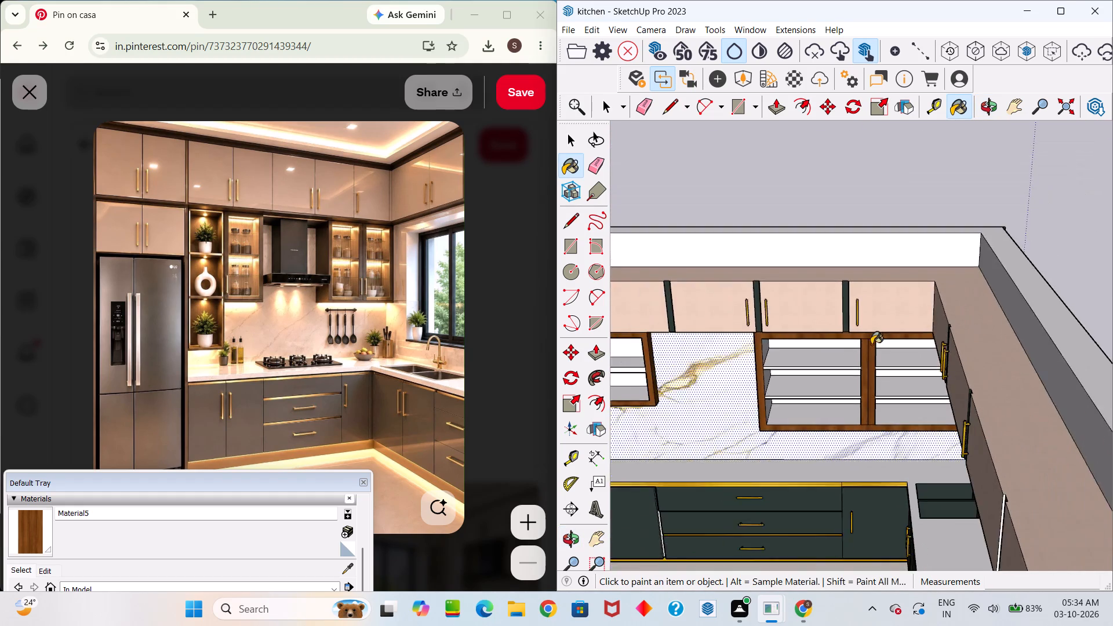
scroll(871, 344, down, 6)
Paint the front frame of the three-tier open shelf unit with the wood material.
scroll(617, 407, up, 10)
scroll(722, 427, up, 2)
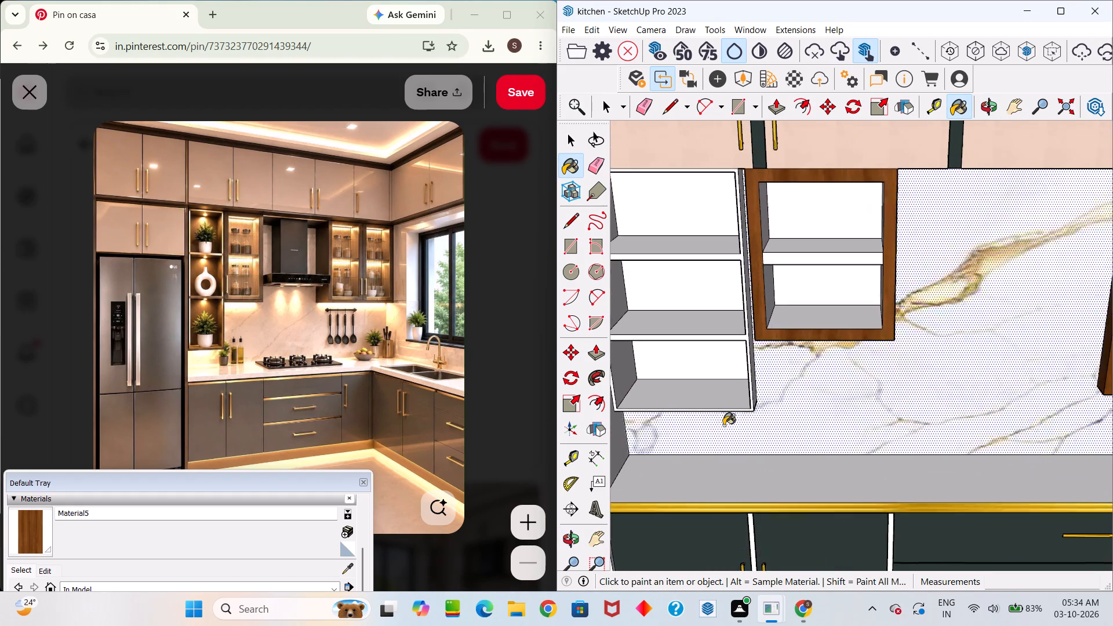
scroll(723, 425, up, 14)
click(812, 388)
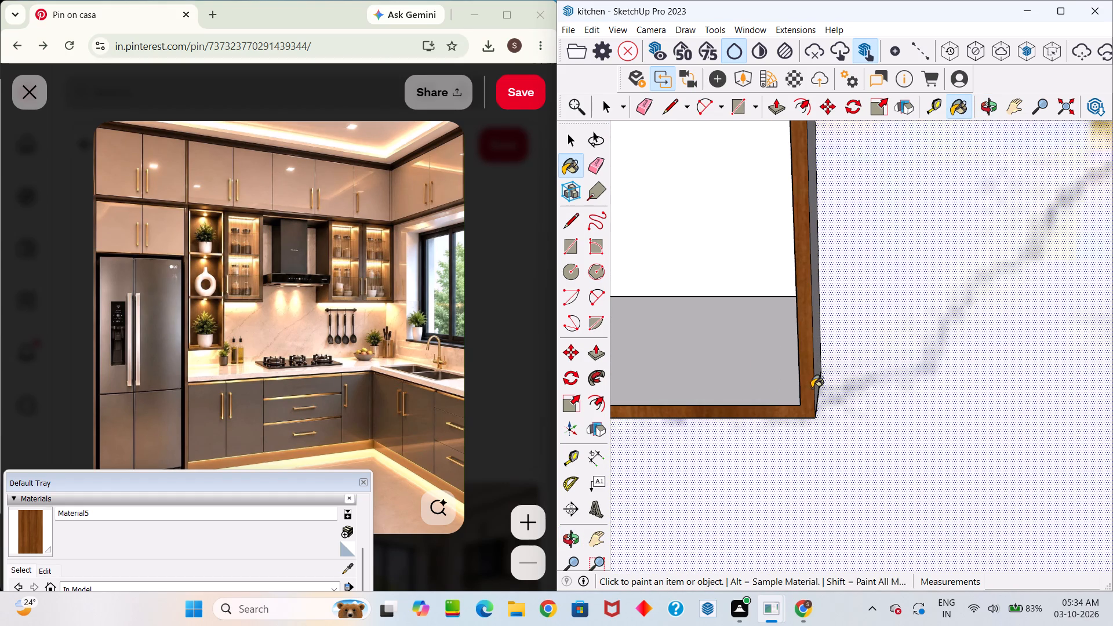
Paint the three-tier open shelf unit's outer side face and its underside with the wood material.
scroll(814, 331, up, 6)
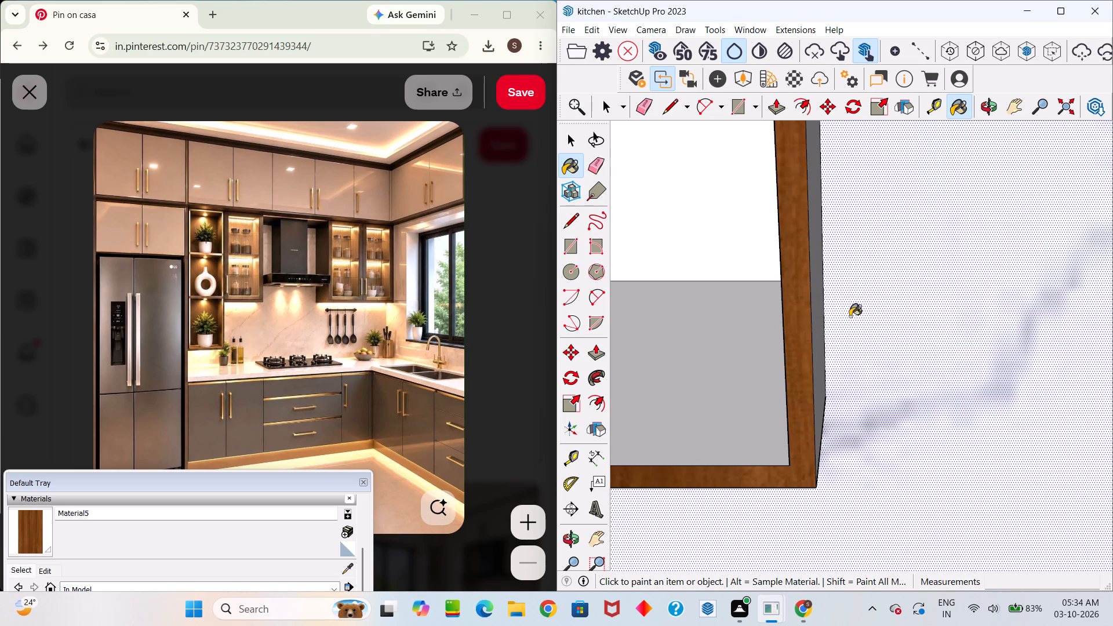
middle_drag(868, 317, 814, 316)
click(805, 335)
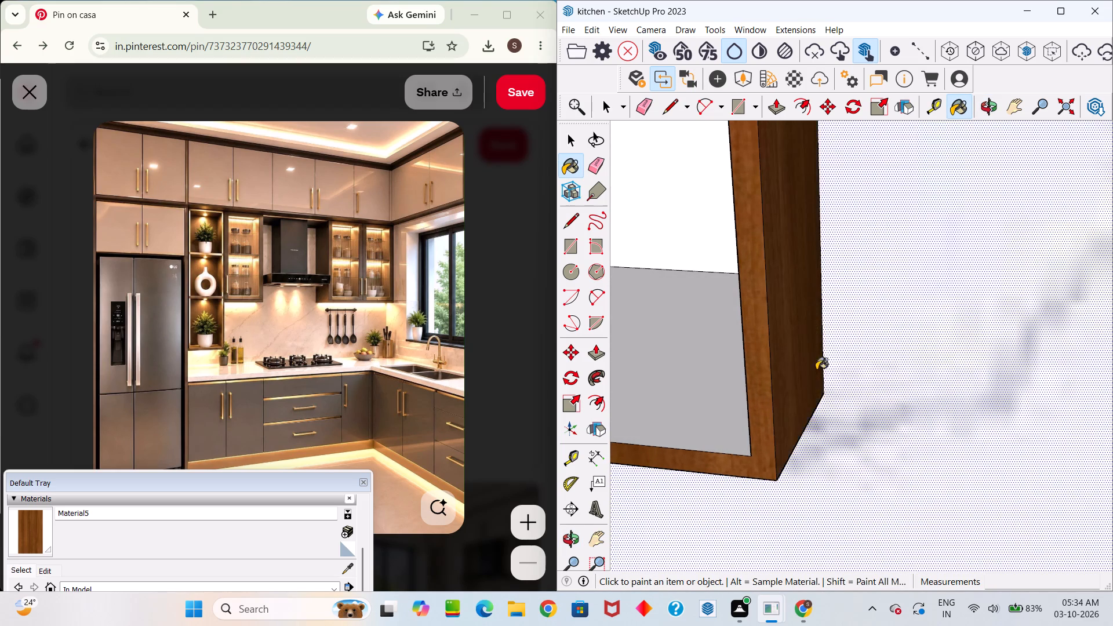
middle_drag(843, 377, 929, 58)
click(802, 242)
Examine the three-tier shelf unit and the neighbouring wall units from several angles for unpainted faces.
scroll(802, 252, down, 7)
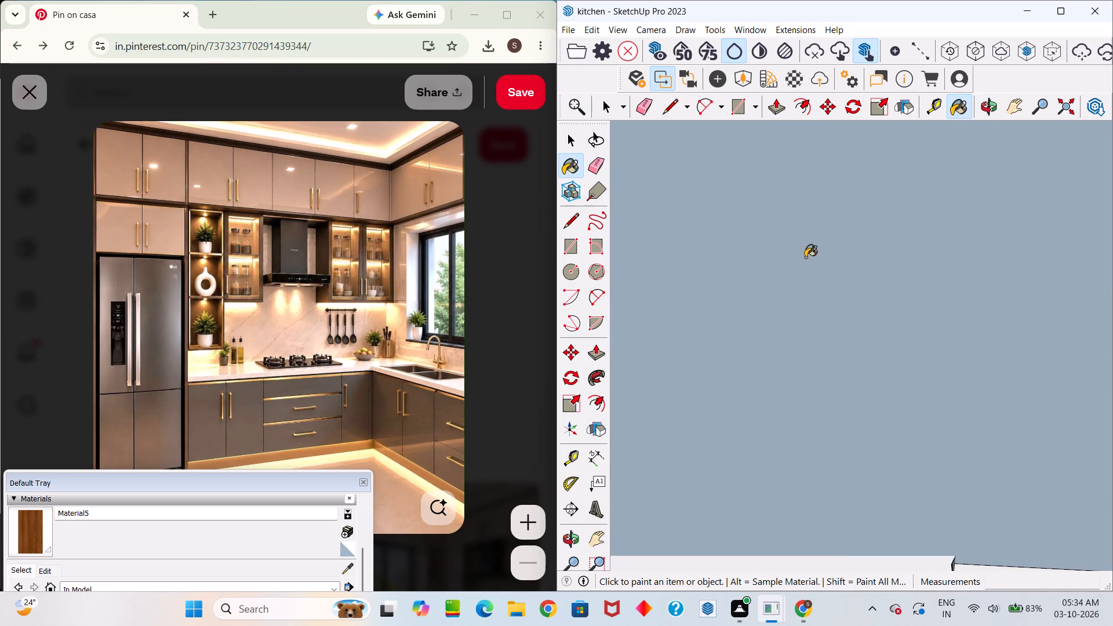
scroll(805, 259, down, 7)
scroll(807, 265, up, 20)
scroll(805, 286, down, 2)
middle_drag(799, 348, 792, 405)
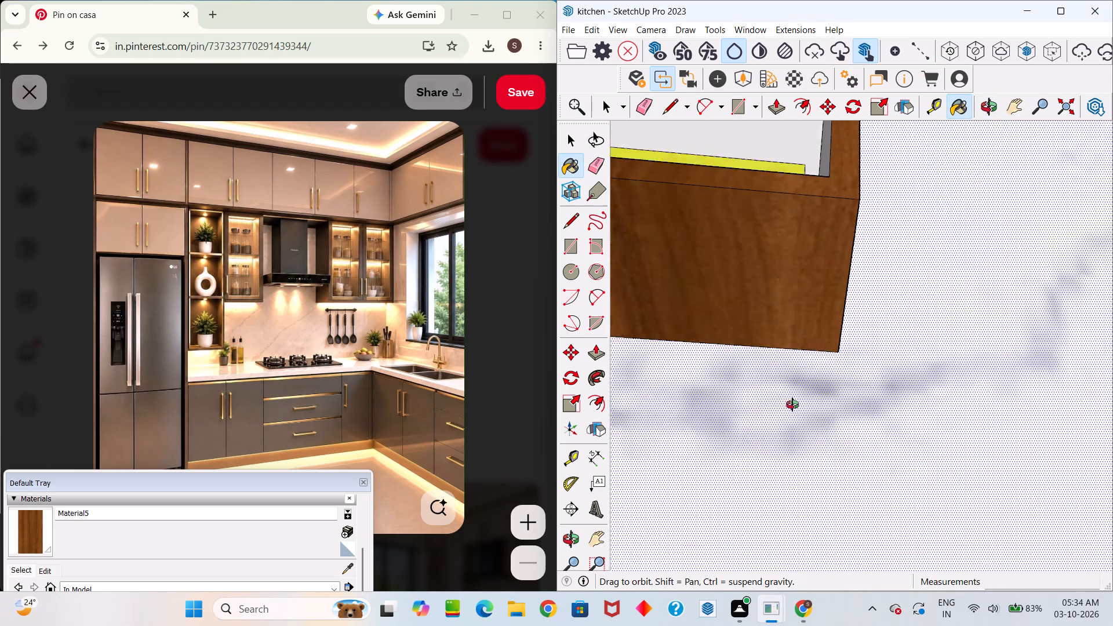
middle_drag(792, 405, 791, 515)
middle_drag(792, 501, 1112, 548)
drag(897, 472, 1112, 549)
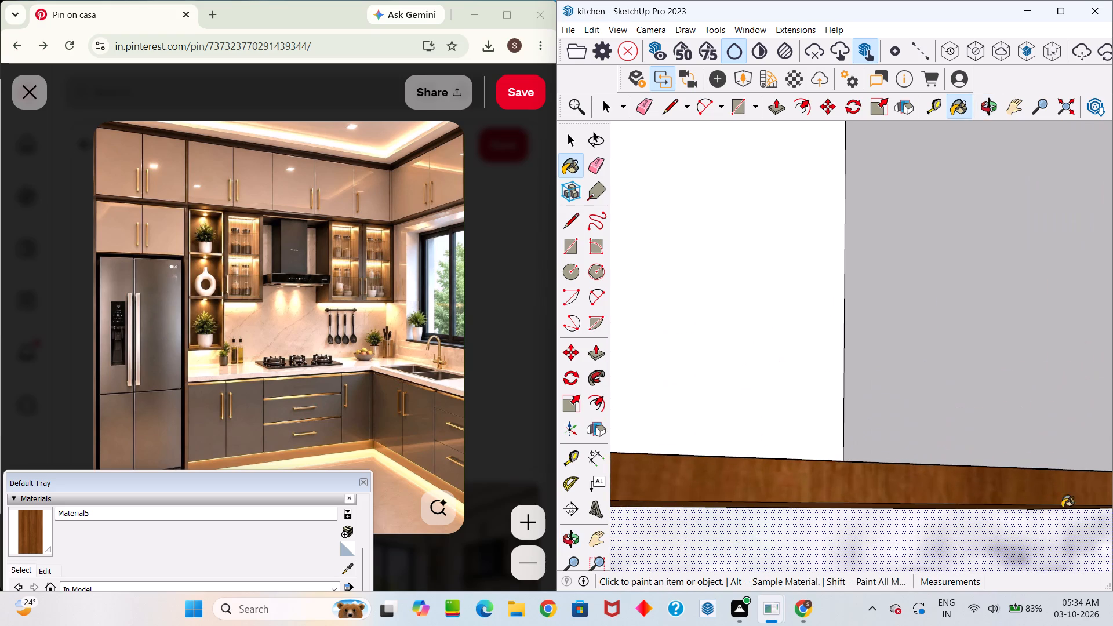
scroll(970, 400, down, 16)
middle_drag(817, 373, 685, 449)
scroll(685, 448, down, 4)
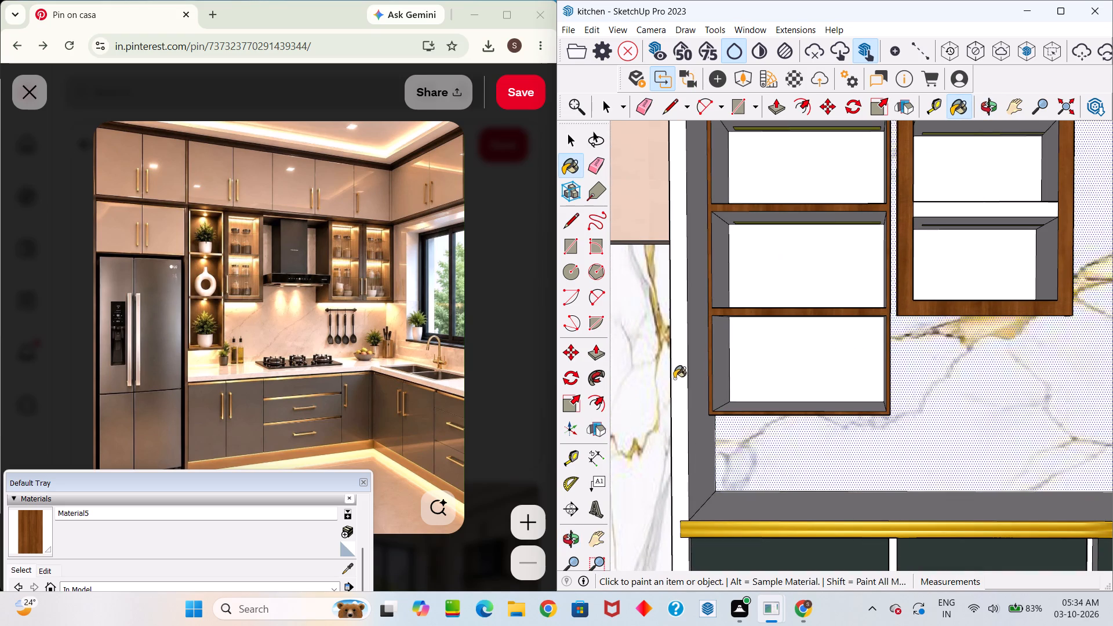
scroll(681, 373, down, 4)
middle_drag(766, 333, 660, 336)
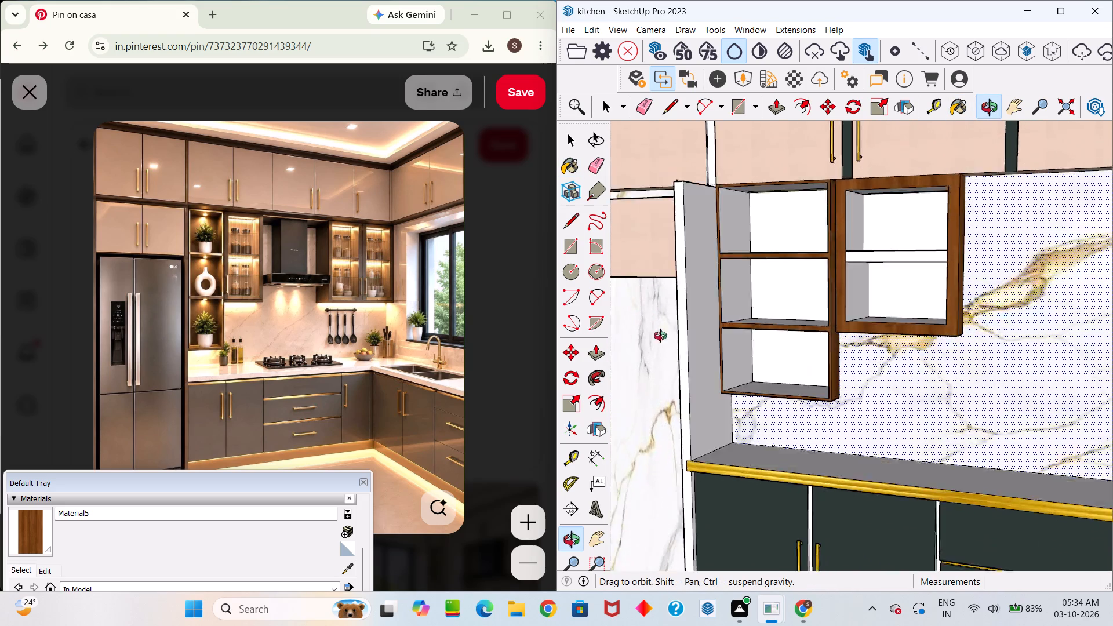
middle_drag(660, 336, 768, 333)
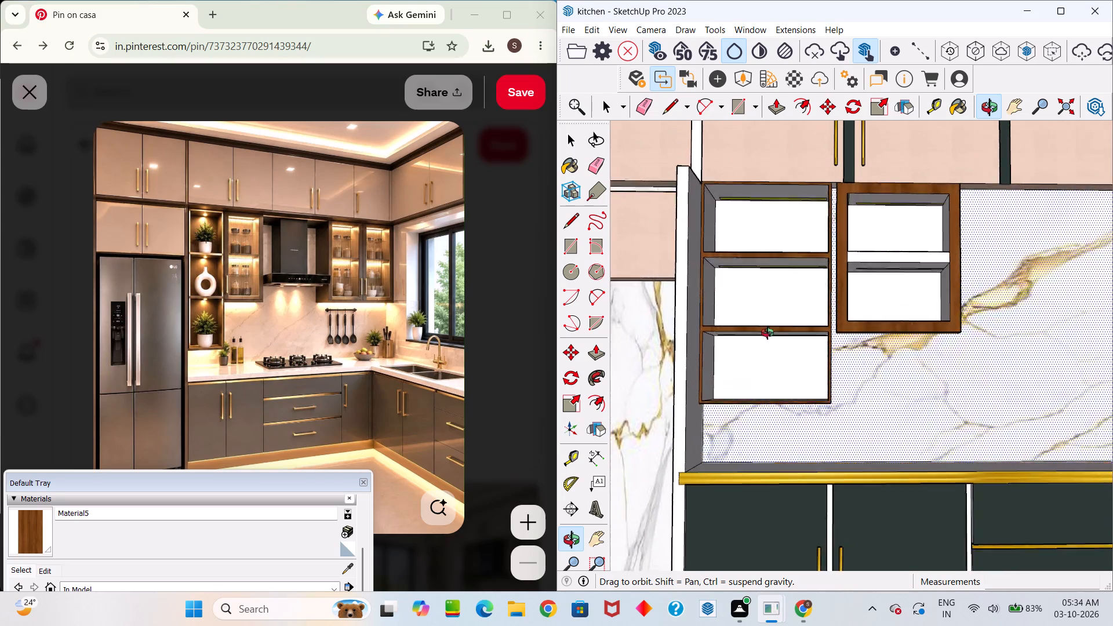
middle_drag(768, 333, 744, 386)
scroll(764, 342, down, 10)
scroll(781, 300, up, 6)
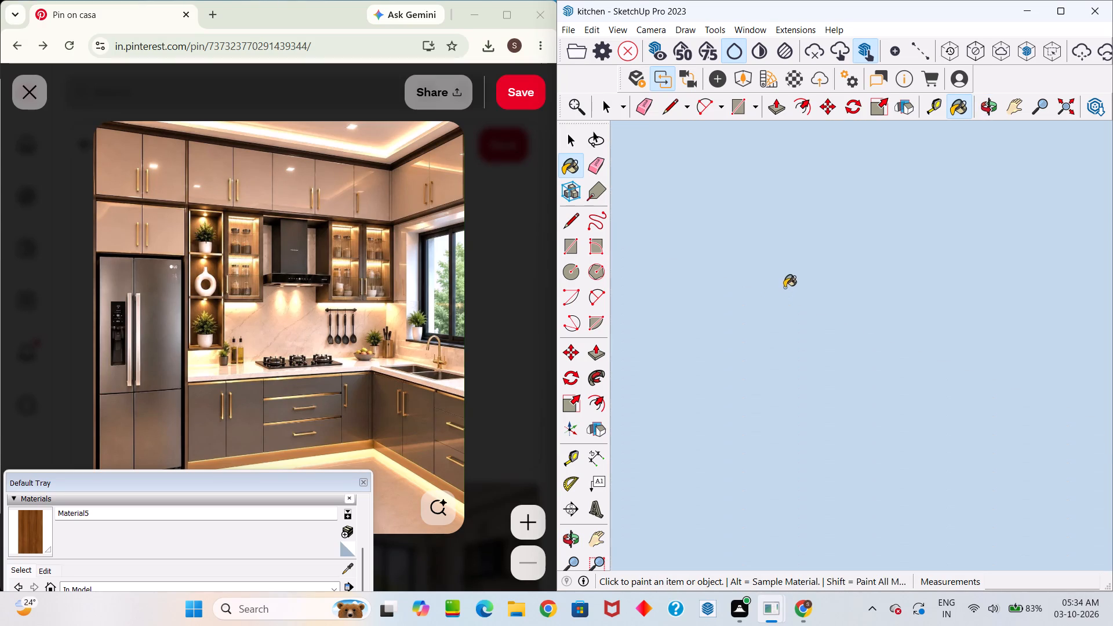
scroll(784, 287, up, 20)
middle_drag(774, 319, 774, 378)
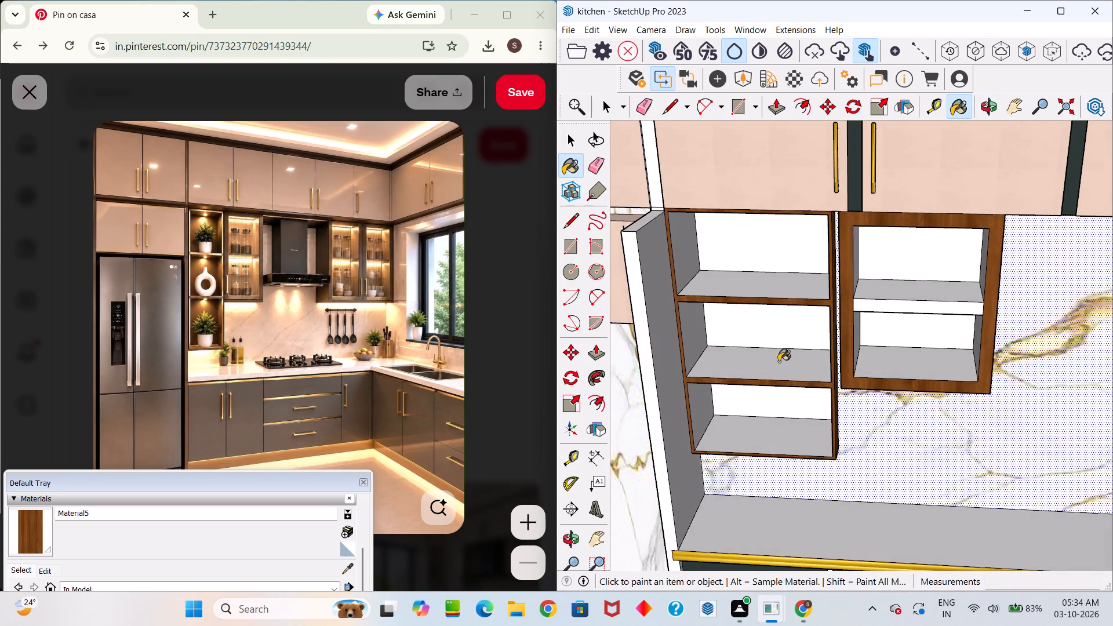
scroll(773, 371, down, 15)
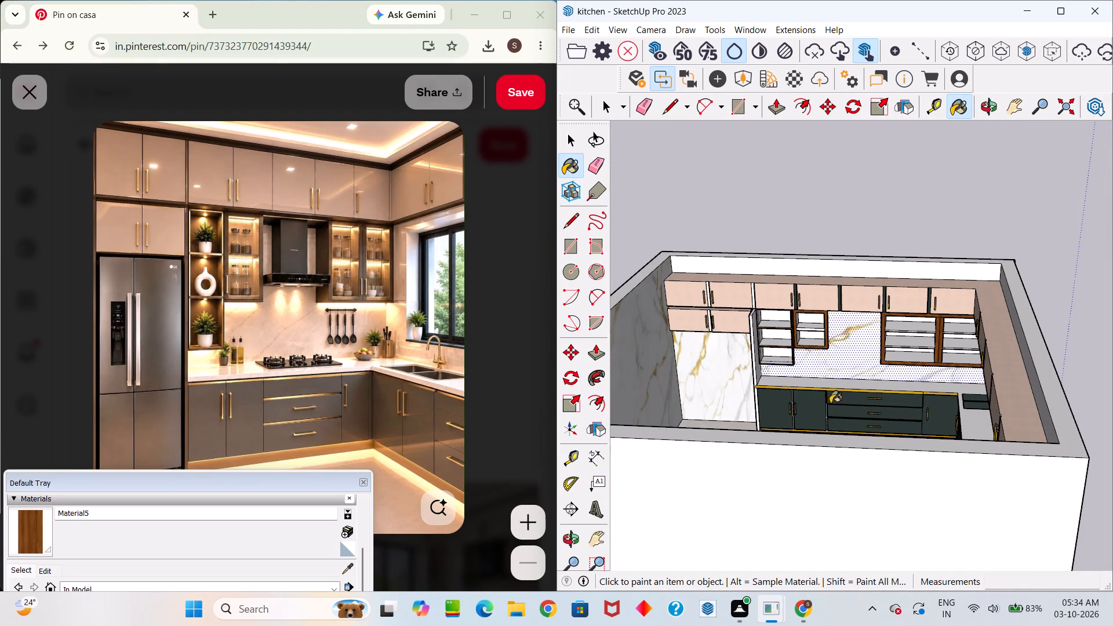
middle_drag(852, 420, 882, 440)
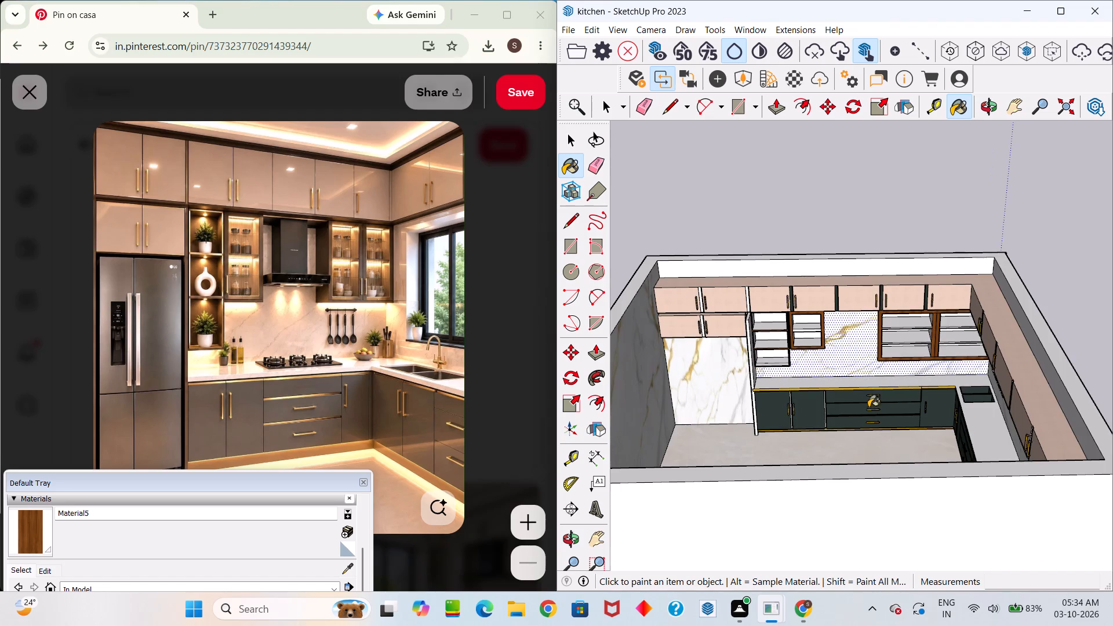
Paint the back panels of all three compartments in the three-tier open shelf unit with the wood material.
scroll(748, 303, up, 6)
scroll(814, 371, up, 7)
middle_drag(813, 341, 818, 241)
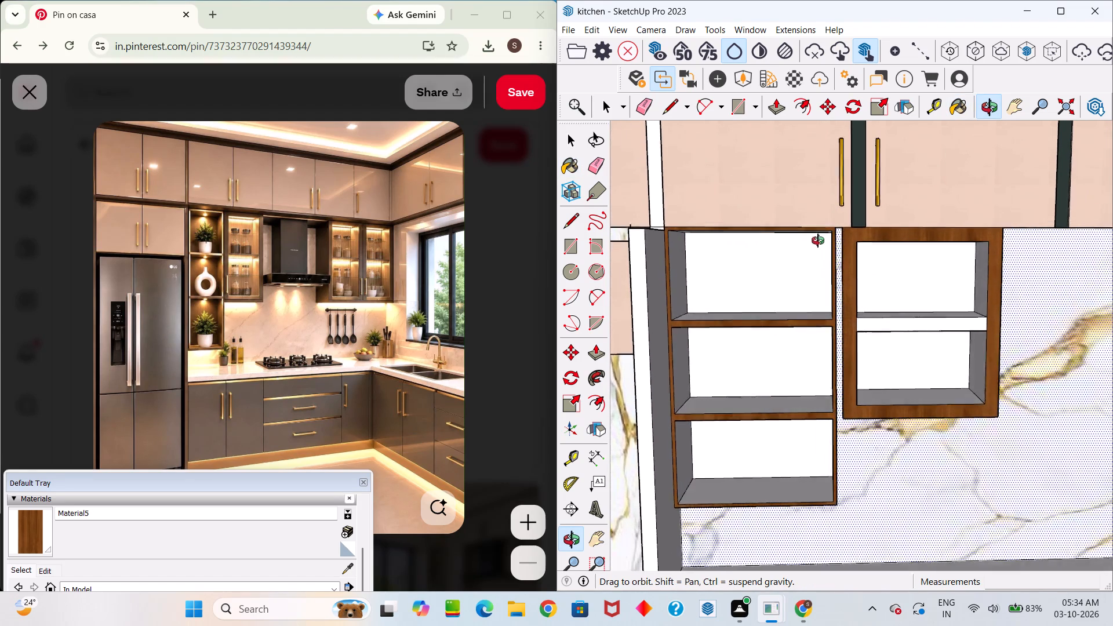
middle_drag(818, 241, 796, 231)
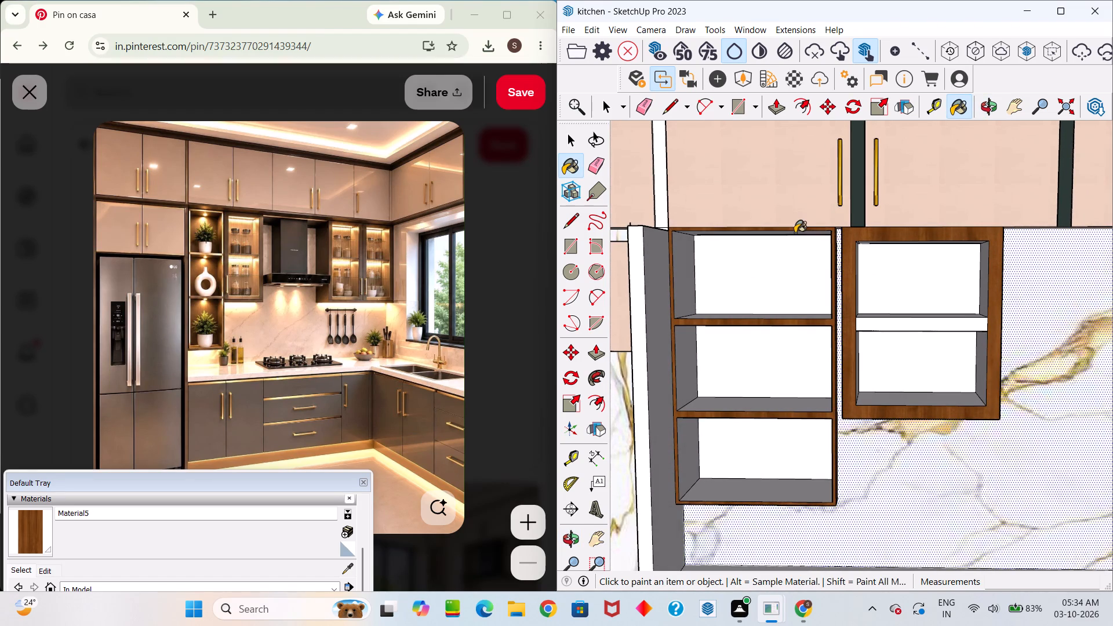
scroll(754, 297, up, 5)
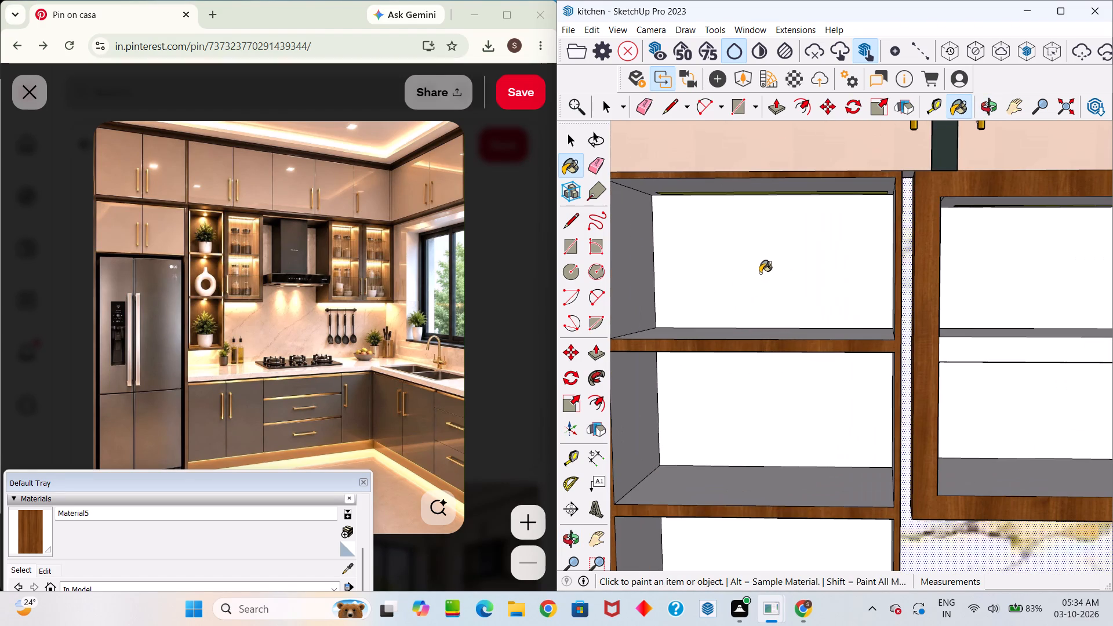
click(760, 273)
click(720, 439)
scroll(759, 410, down, 6)
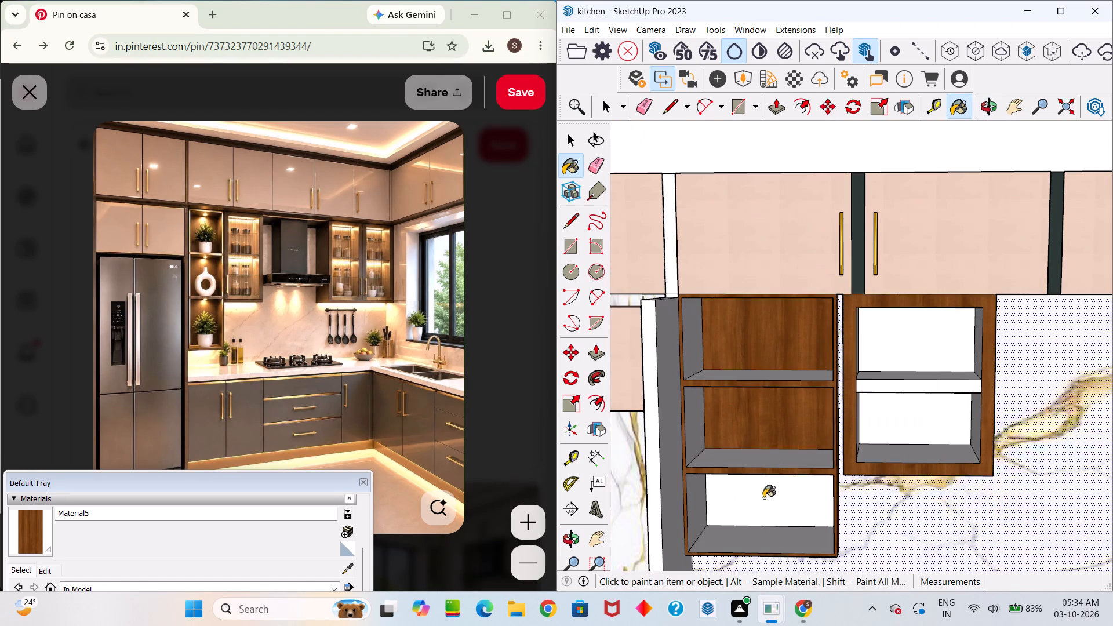
click(761, 519)
Paint both inner side faces of the three-tier unit's top compartment and the middle compartment's side nearest the tall panel in wood.
click(697, 333)
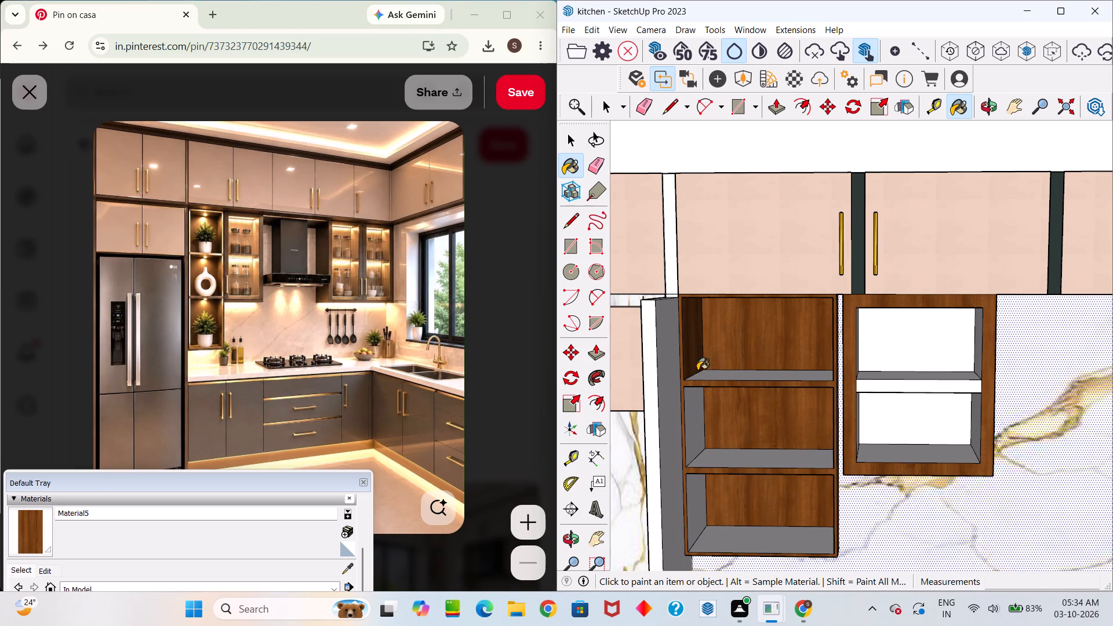
click(703, 425)
middle_drag(816, 408, 888, 276)
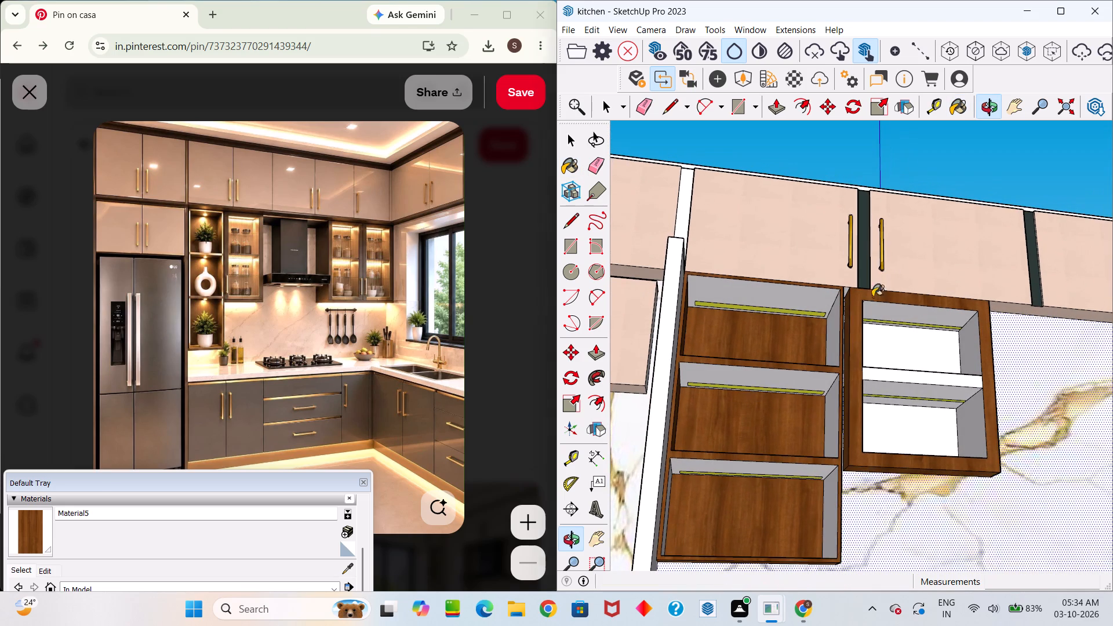
drag(825, 334, 843, 334)
click(838, 327)
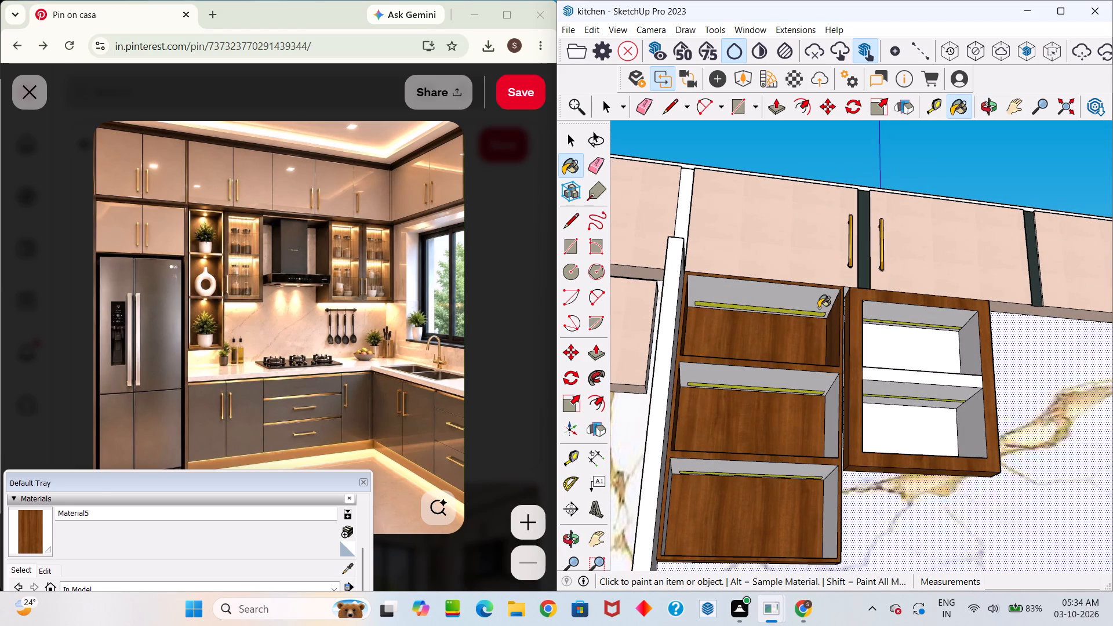
Paint the ceiling faces around the light strips in all three compartments of the three-tier unit with the wood material.
click(817, 303)
scroll(788, 374, up, 3)
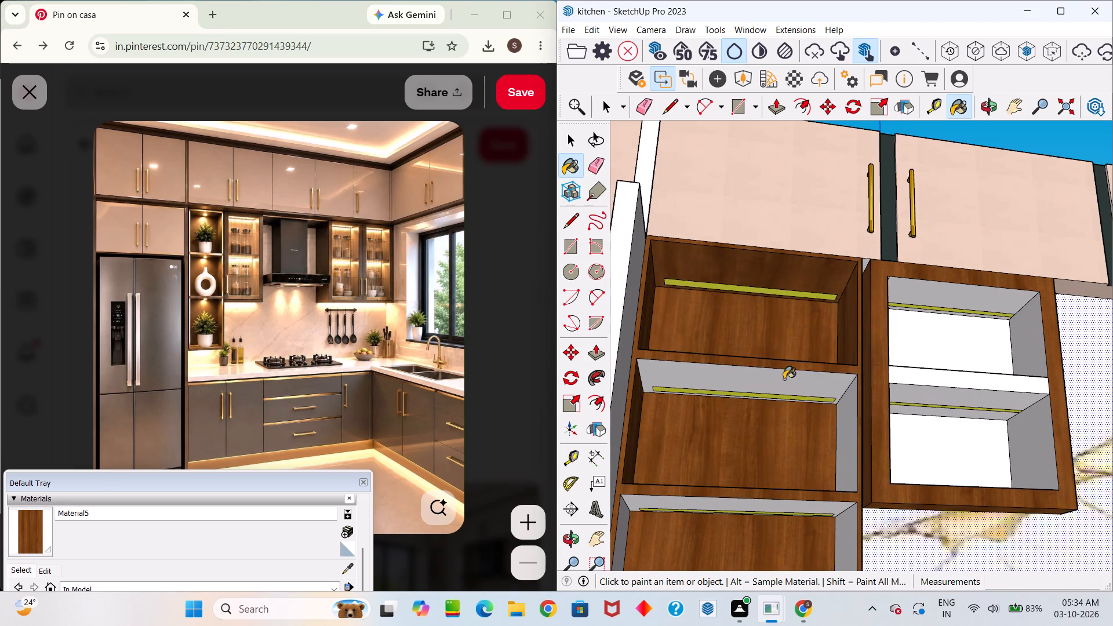
click(784, 379)
middle_drag(765, 466, 802, 348)
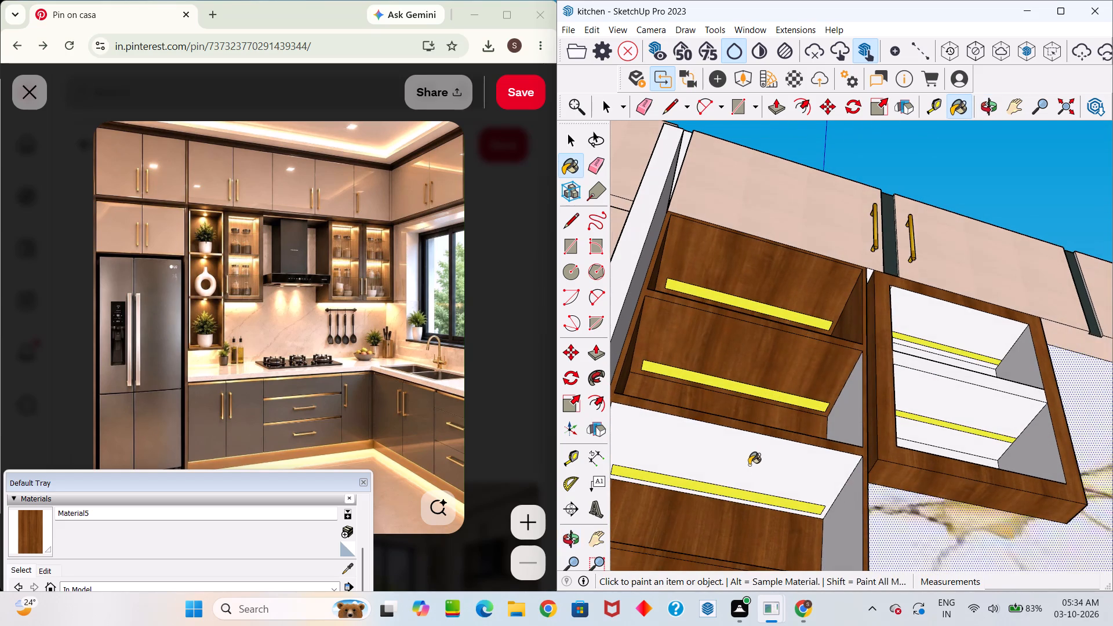
click(749, 465)
Paint the small wall shelf's upper compartment ceiling and its inner side face nearest the three-tier unit with the wood material.
scroll(762, 436, down, 2)
middle_drag(755, 496, 743, 573)
middle_drag(792, 432, 793, 417)
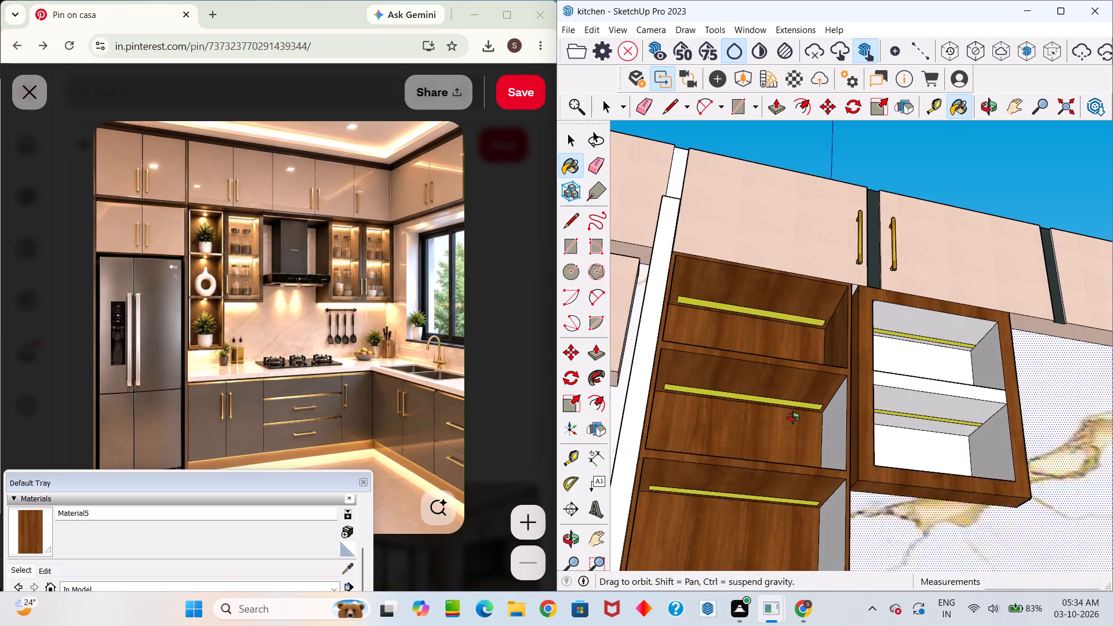
middle_drag(793, 417, 699, 469)
scroll(918, 308, up, 4)
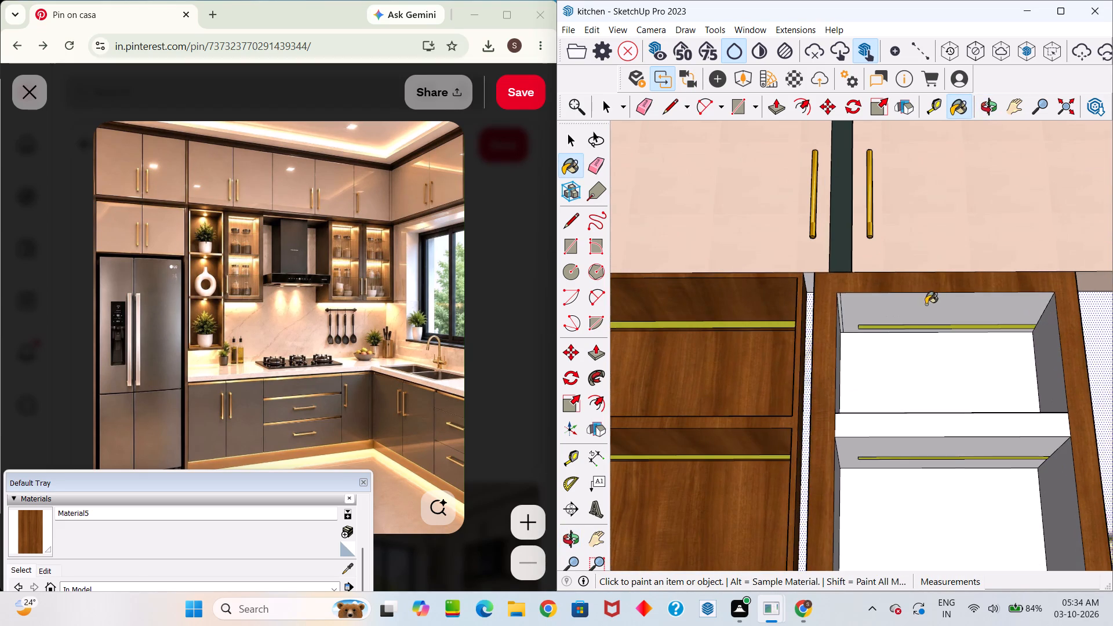
click(934, 304)
scroll(854, 333, up, 8)
middle_drag(796, 335, 673, 318)
click(790, 351)
scroll(810, 292, up, 4)
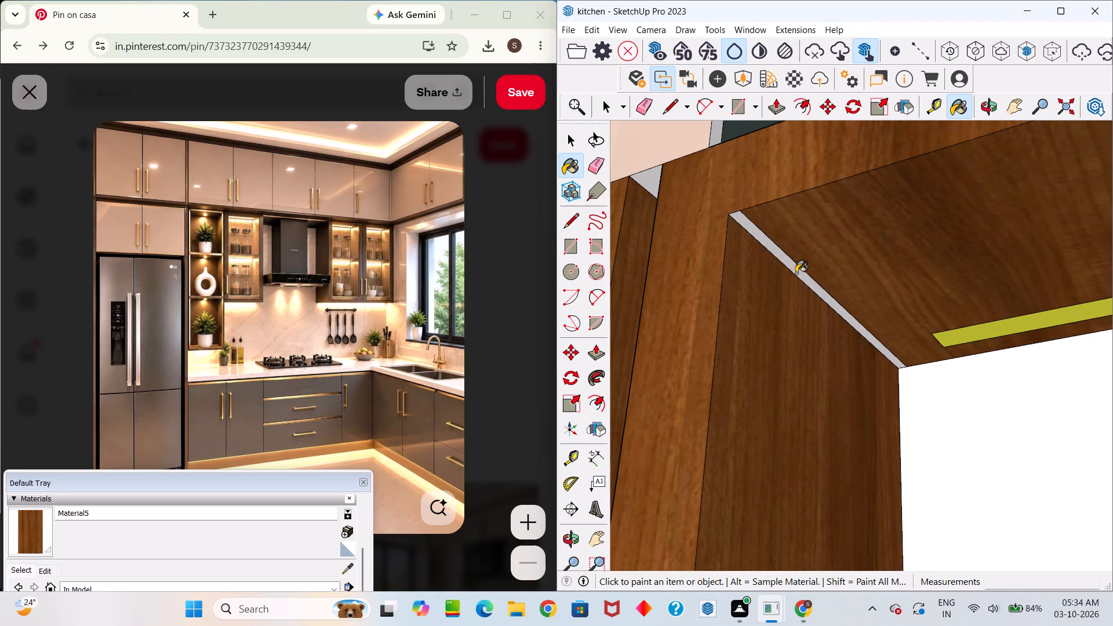
Paint the thin strip at the upper compartment's ceiling edge and the back panels of the small wall shelf in wood.
click(796, 272)
scroll(795, 294, down, 10)
middle_drag(878, 304, 1004, 311)
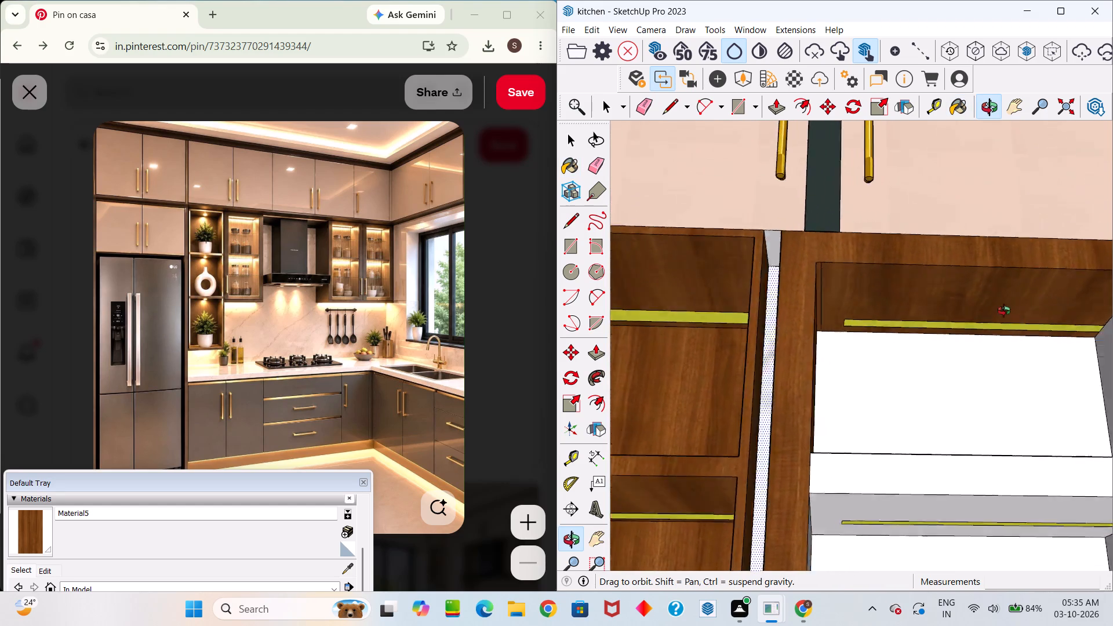
middle_drag(1004, 311, 930, 327)
scroll(927, 331, down, 5)
drag(1028, 326, 1045, 348)
click(965, 483)
click(970, 424)
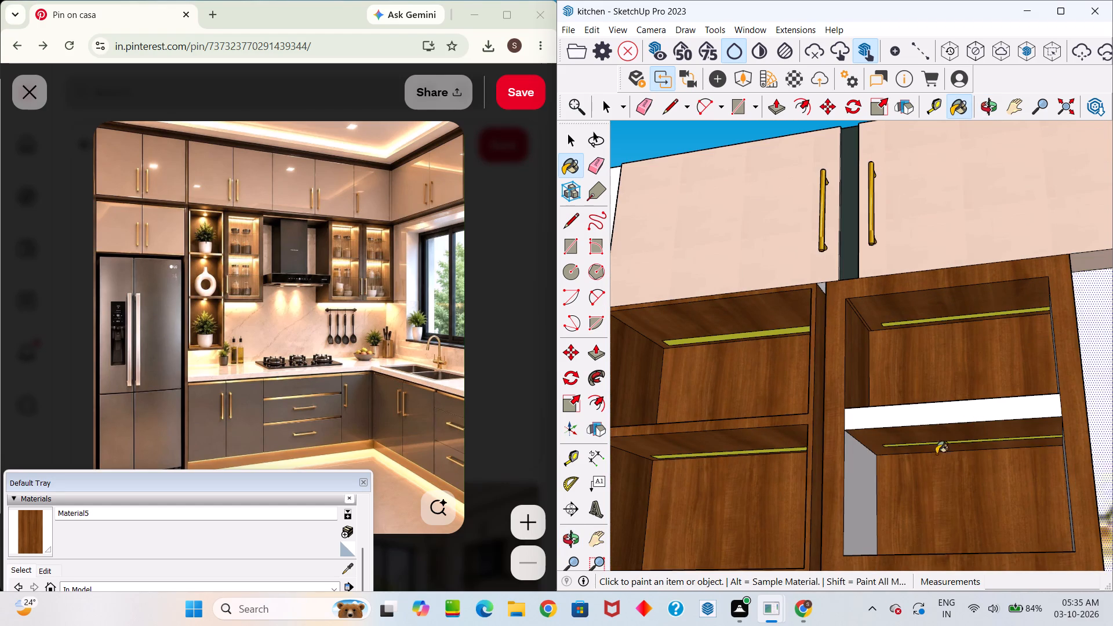
Paint the small wall shelf's divider front edge, the lower compartment's near side, and both side faces farthest from the three-tier unit in wood.
click(865, 476)
middle_drag(896, 447, 920, 432)
drag(939, 405, 941, 411)
middle_drag(959, 414, 1032, 392)
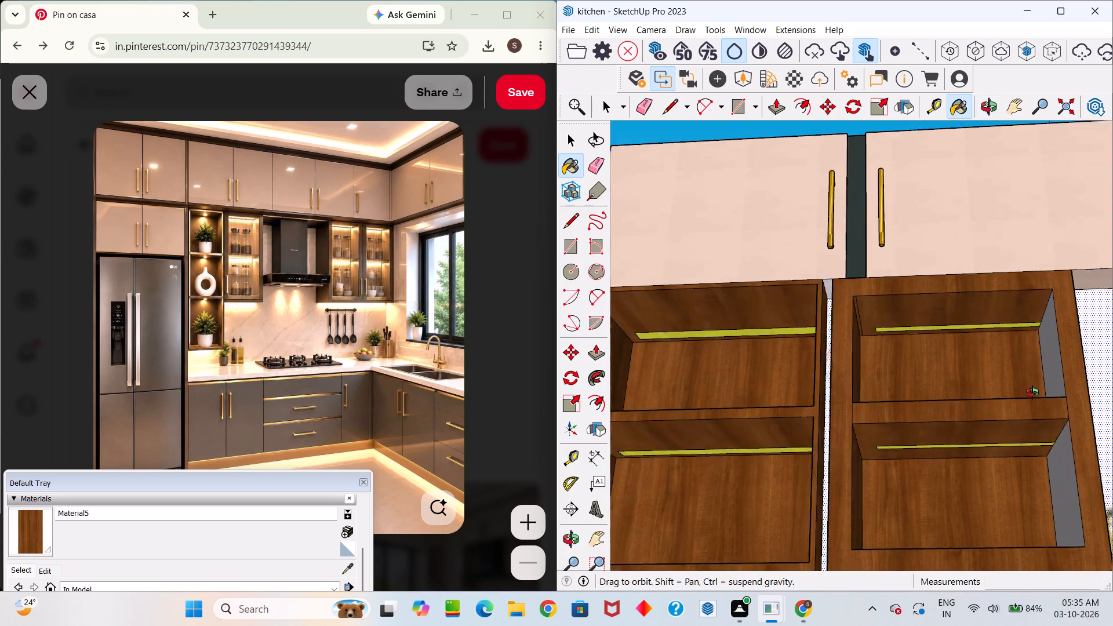
middle_drag(1032, 392, 1070, 383)
click(1053, 375)
click(1059, 472)
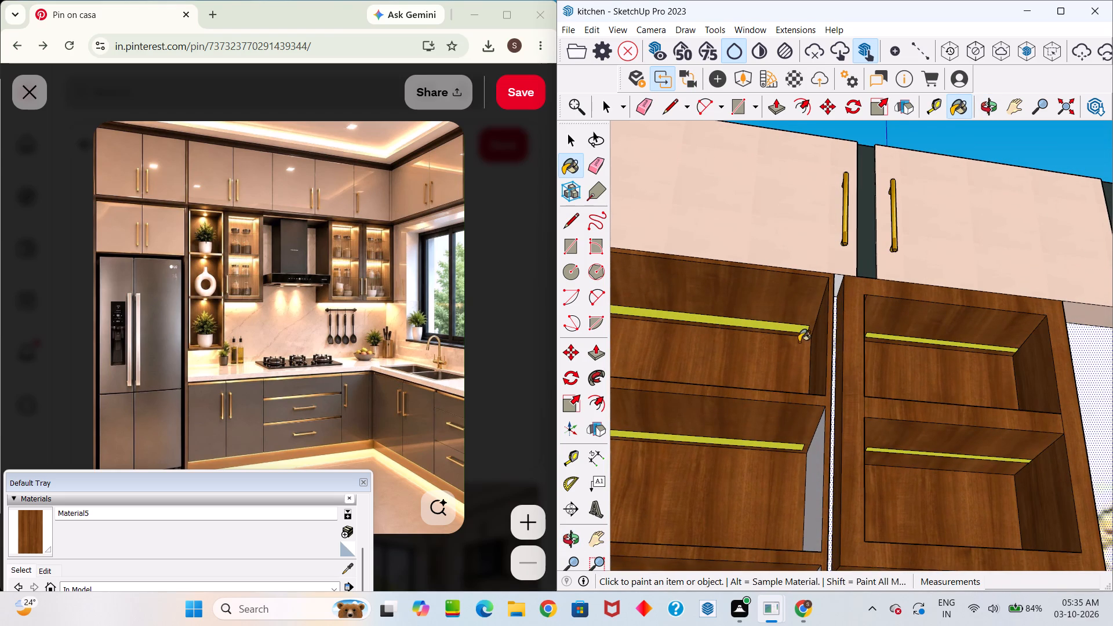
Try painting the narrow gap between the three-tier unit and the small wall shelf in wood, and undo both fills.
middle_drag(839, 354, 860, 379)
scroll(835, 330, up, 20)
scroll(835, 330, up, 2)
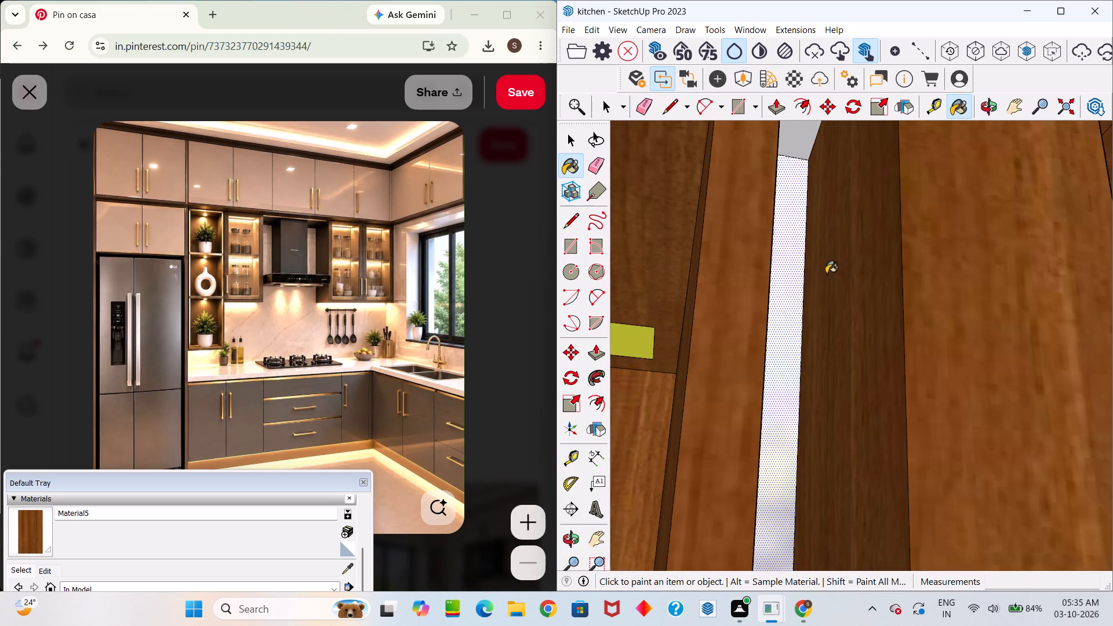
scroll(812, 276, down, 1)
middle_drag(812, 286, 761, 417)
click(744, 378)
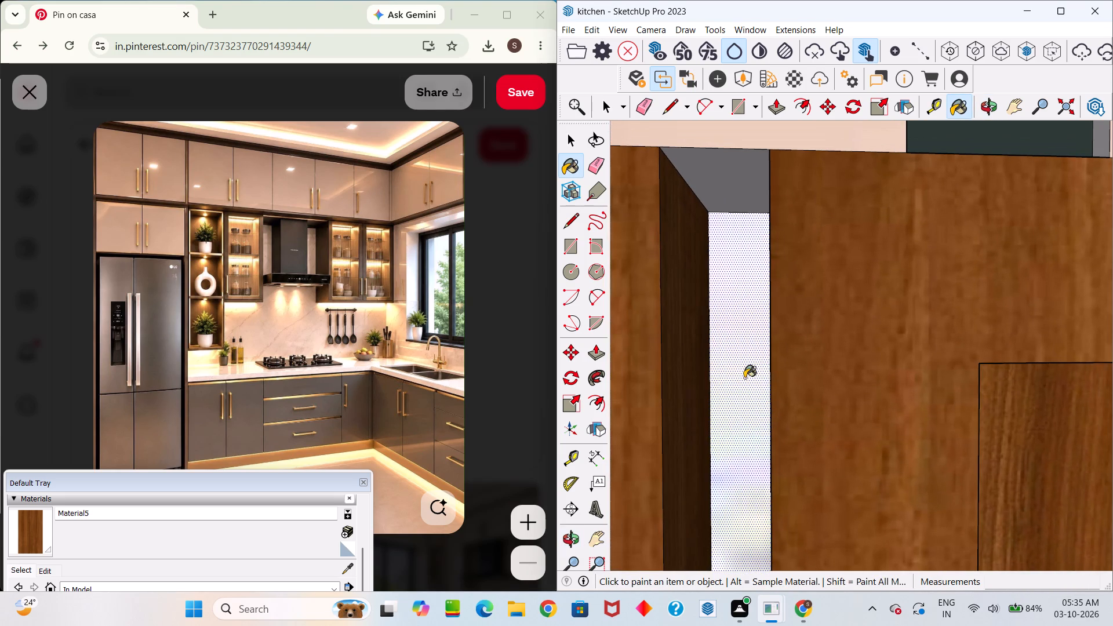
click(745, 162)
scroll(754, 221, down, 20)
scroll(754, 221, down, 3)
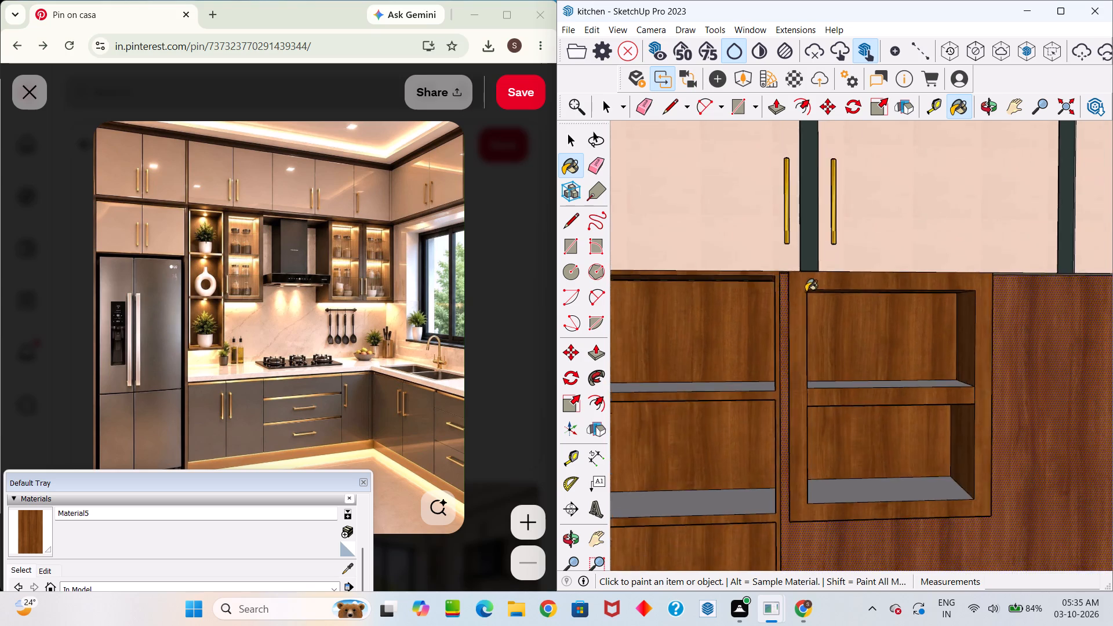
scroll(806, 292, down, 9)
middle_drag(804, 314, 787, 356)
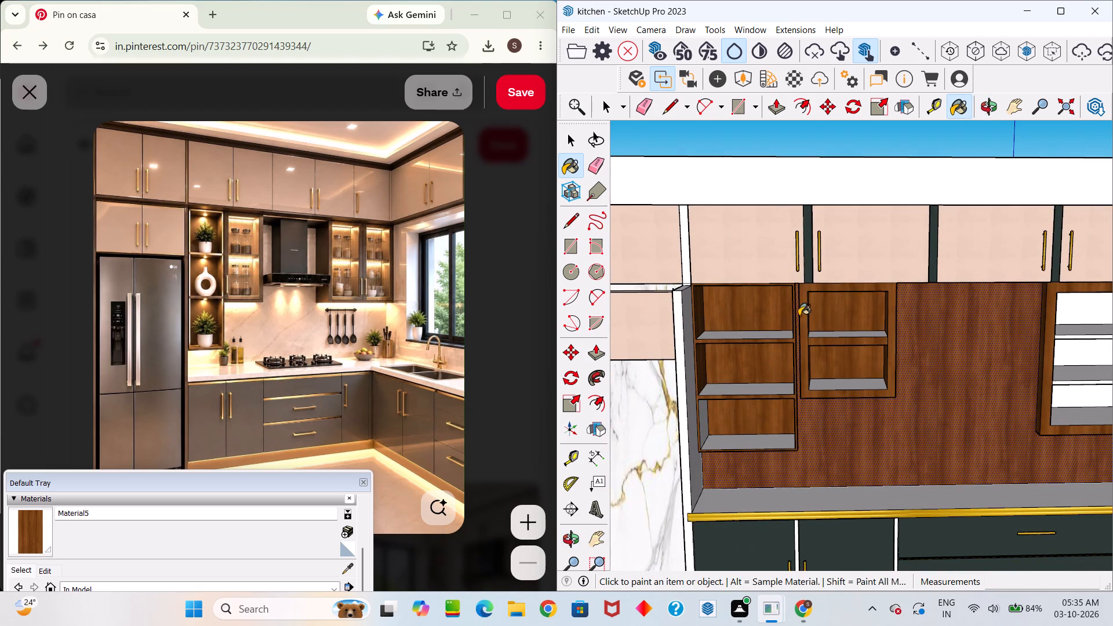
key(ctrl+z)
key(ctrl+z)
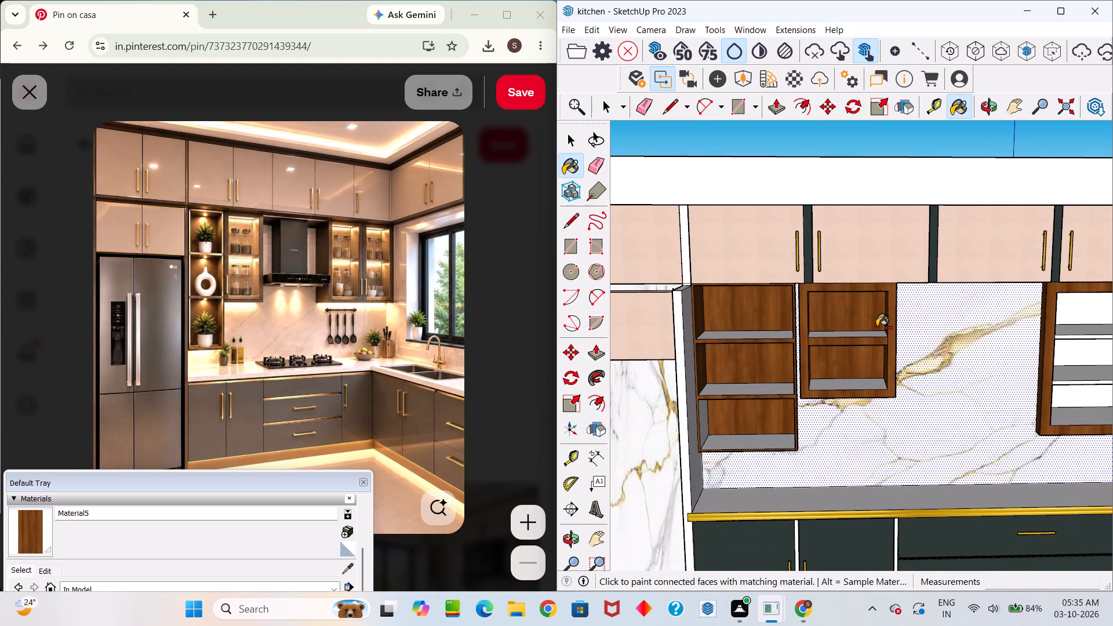
Paint the floor faces of both compartments in the small wall shelf with the wood material.
scroll(900, 343, down, 5)
scroll(897, 341, up, 20)
scroll(897, 341, up, 2)
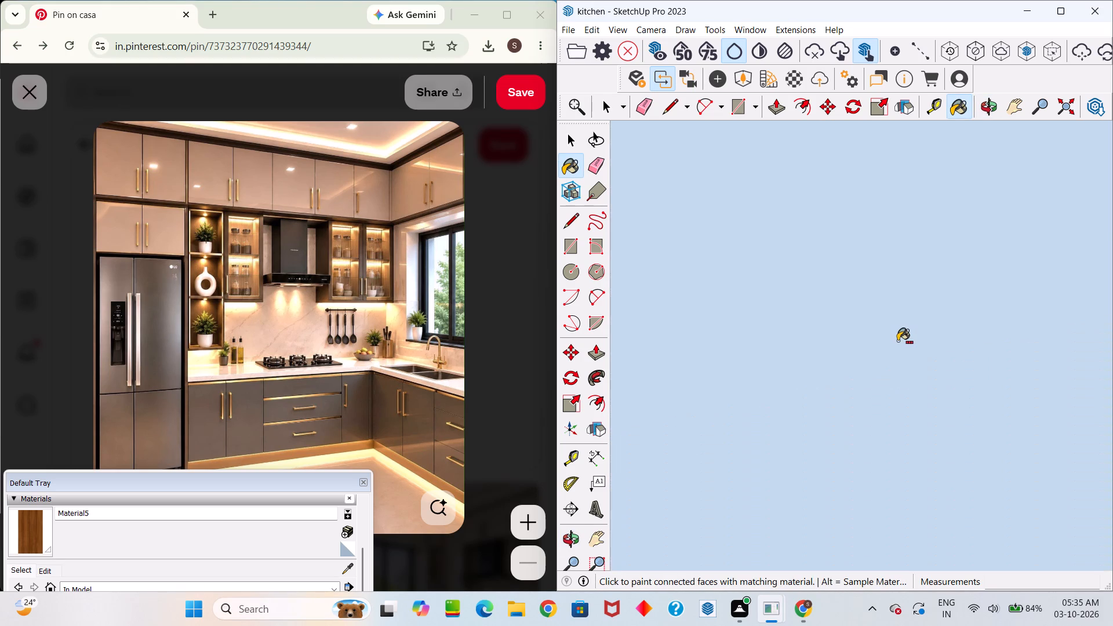
scroll(899, 341, up, 11)
scroll(904, 319, down, 2)
scroll(900, 327, up, 7)
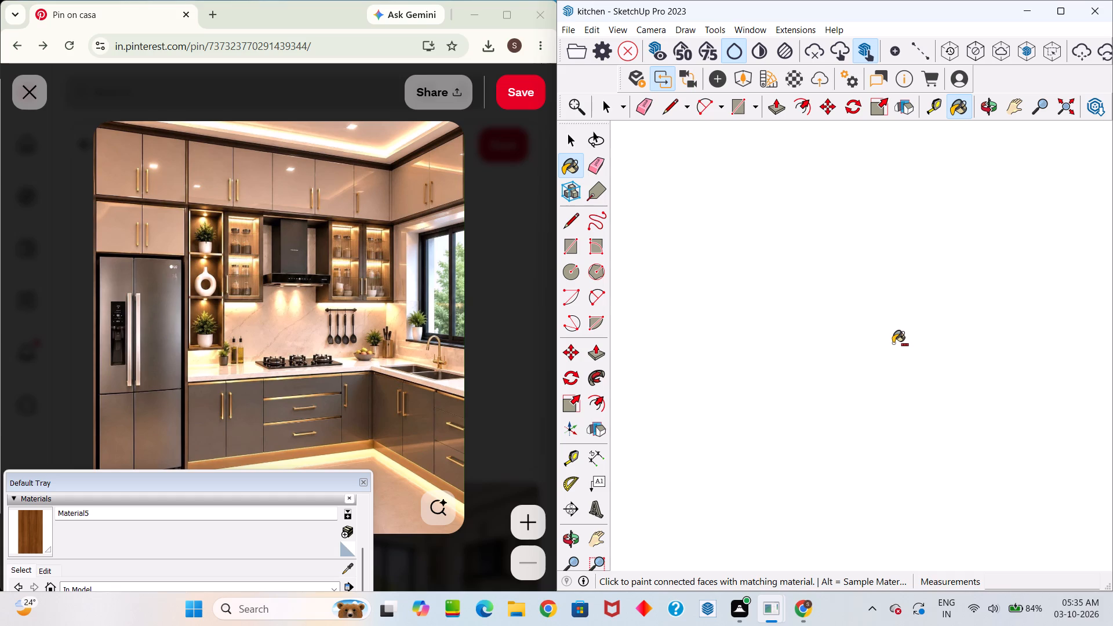
scroll(894, 344, up, 20)
scroll(895, 329, up, 11)
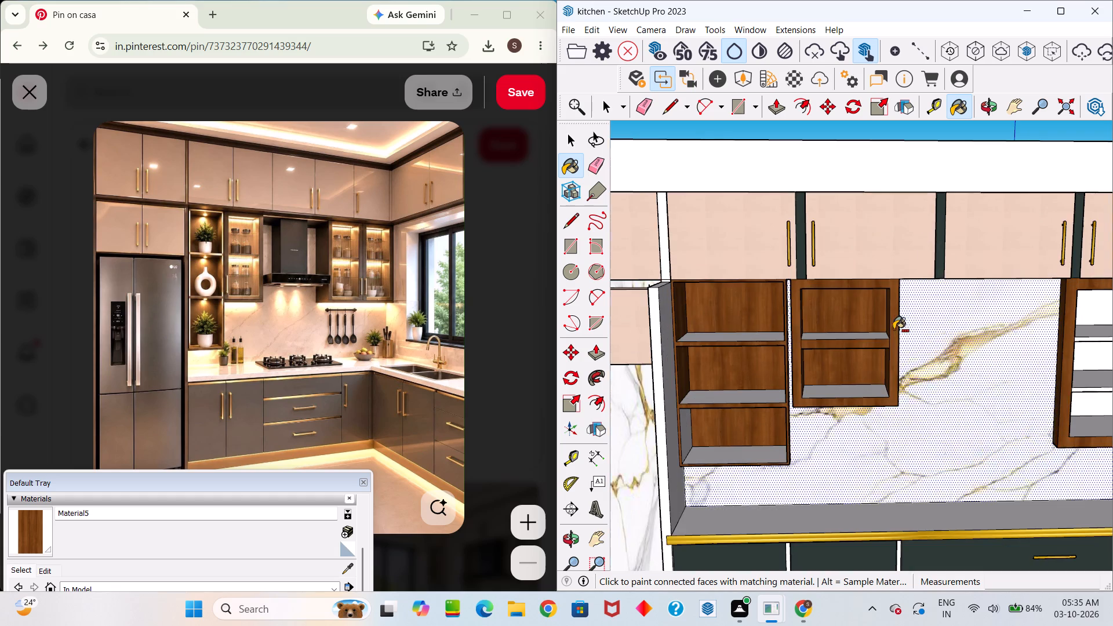
middle_drag(876, 345, 839, 440)
scroll(850, 354, up, 6)
click(854, 326)
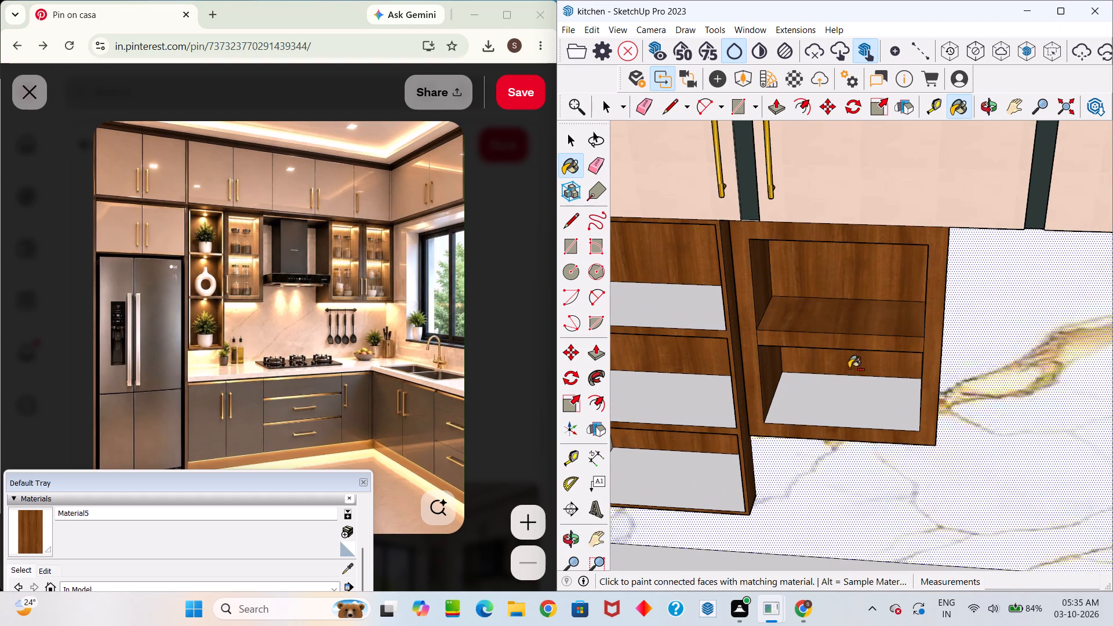
click(845, 410)
Paint the floor faces of all three compartments in the three-tier open unit with the wood material.
middle_drag(834, 370, 813, 439)
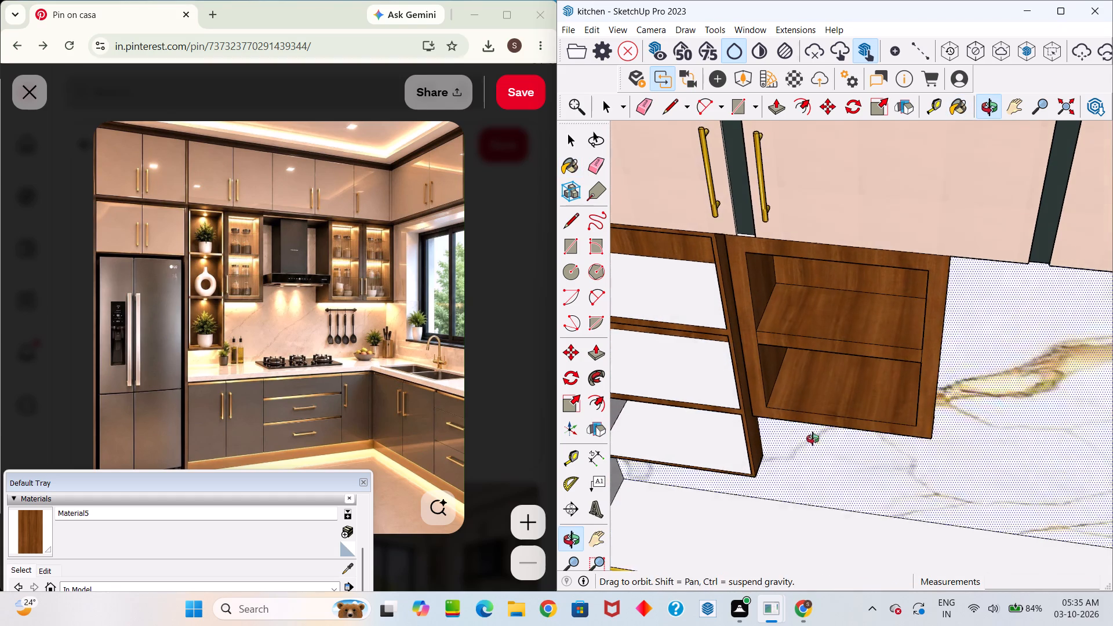
middle_drag(813, 439, 808, 448)
click(710, 438)
click(702, 381)
click(703, 297)
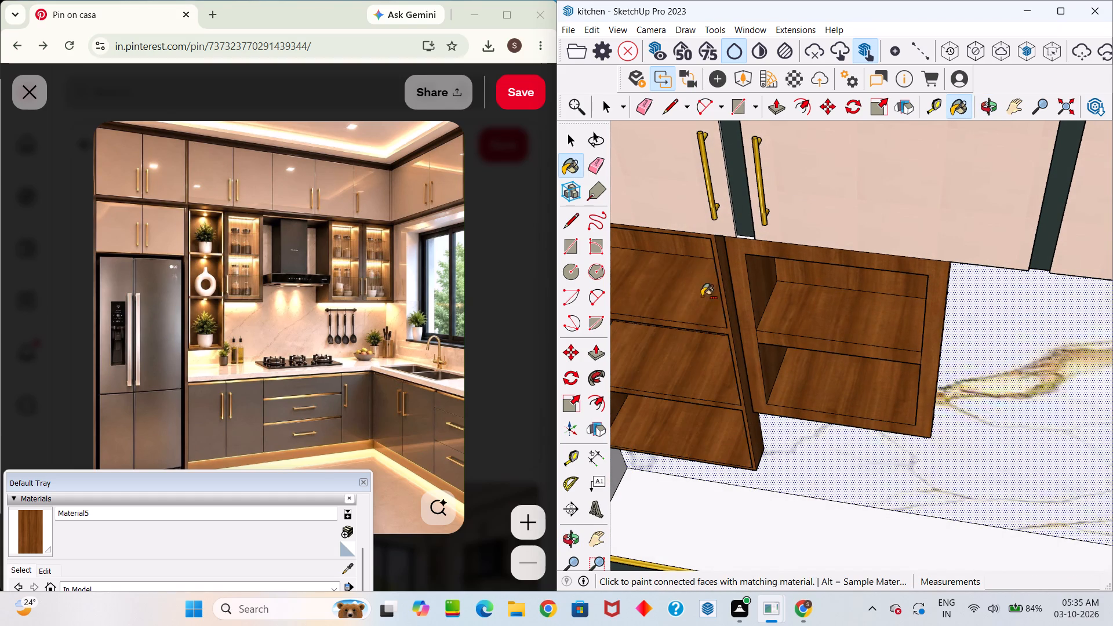
Fill all connected unpainted interior faces in the double-bay wall cabinet's bay nearest the open backsplash with the wood material.
middle_drag(731, 300, 775, 176)
scroll(805, 238, down, 8)
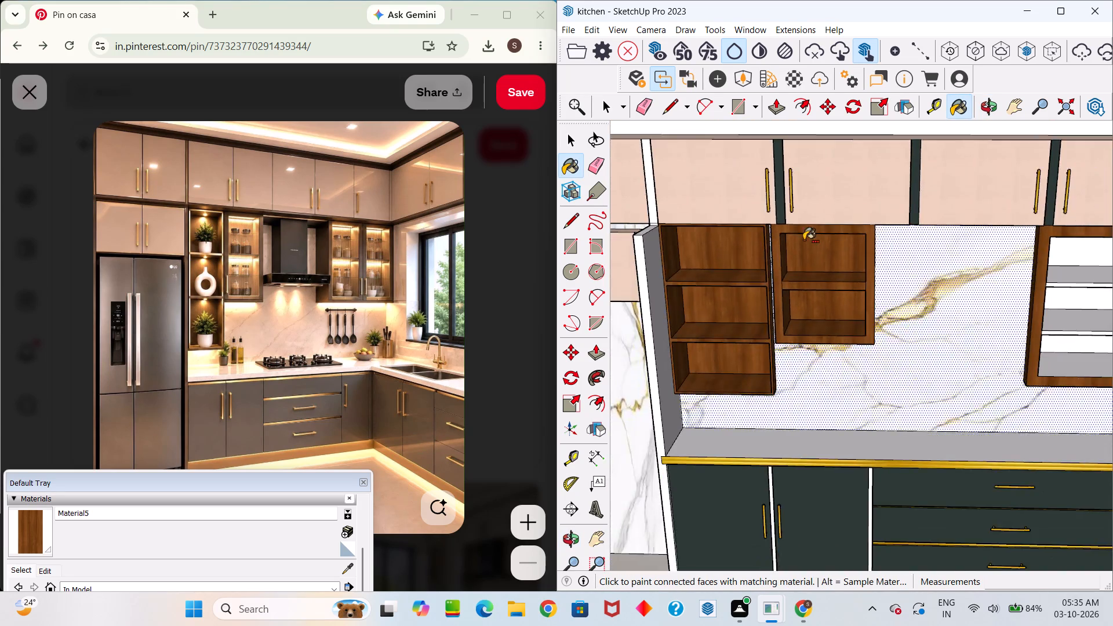
scroll(805, 241, down, 4)
middle_drag(917, 252, 1030, 365)
scroll(917, 252, down, 1)
scroll(1030, 365, up, 1)
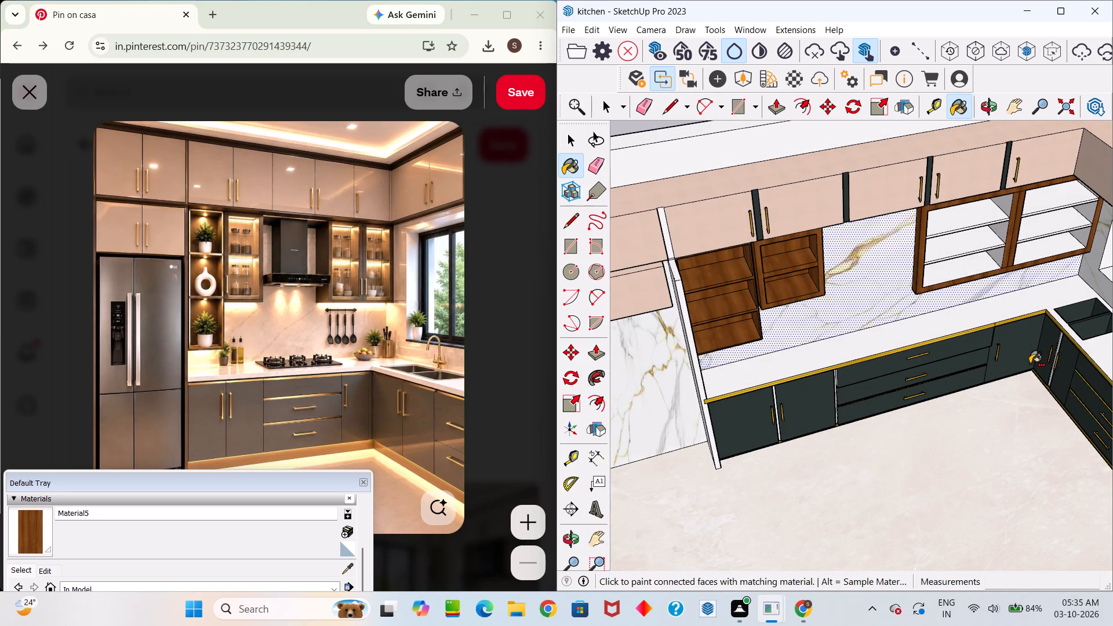
middle_drag(1042, 344, 982, 287)
drag(1042, 344, 982, 287)
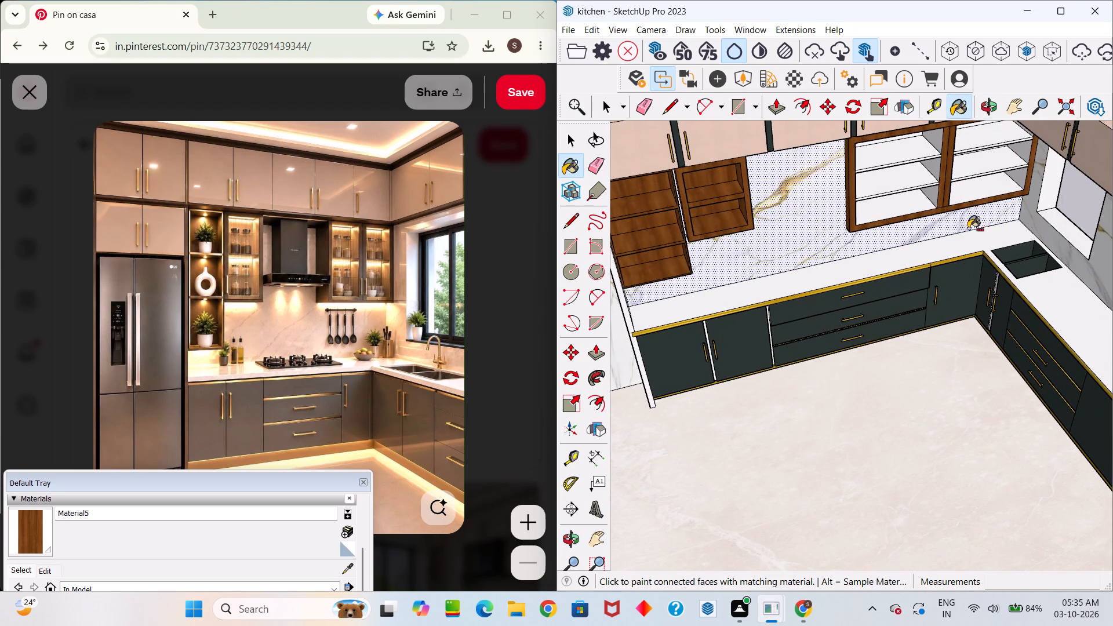
middle_drag(970, 229, 784, 175)
scroll(977, 174, up, 7)
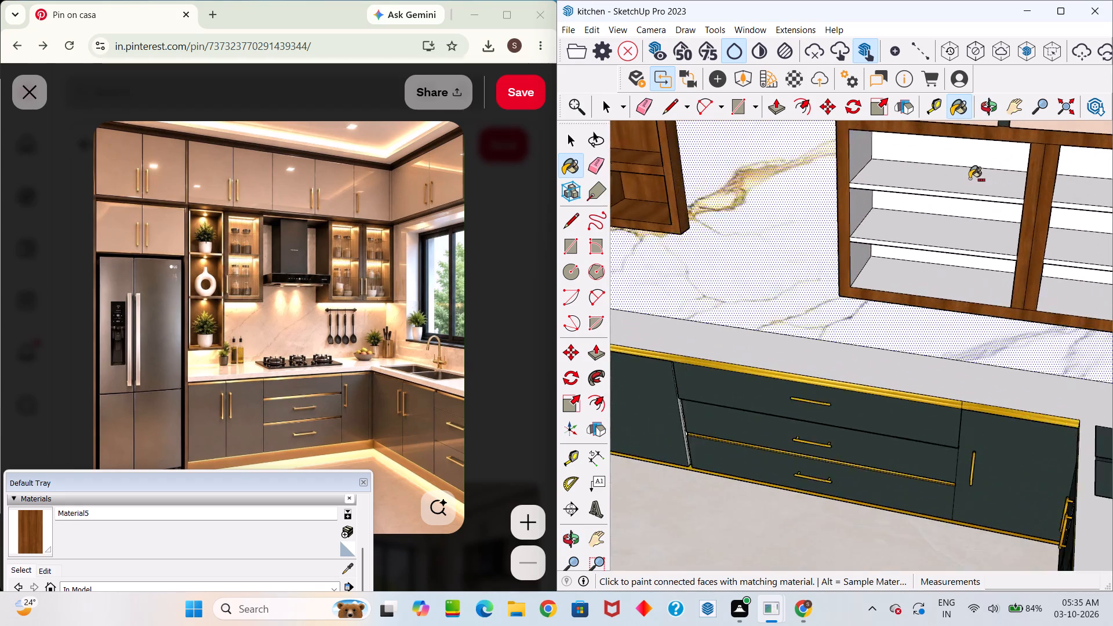
scroll(971, 179, up, 4)
click(955, 197)
Fill all connected unpainted interior faces in the double-bay wall cabinet's corner bay beside the window wall with the wood material.
scroll(959, 252, down, 11)
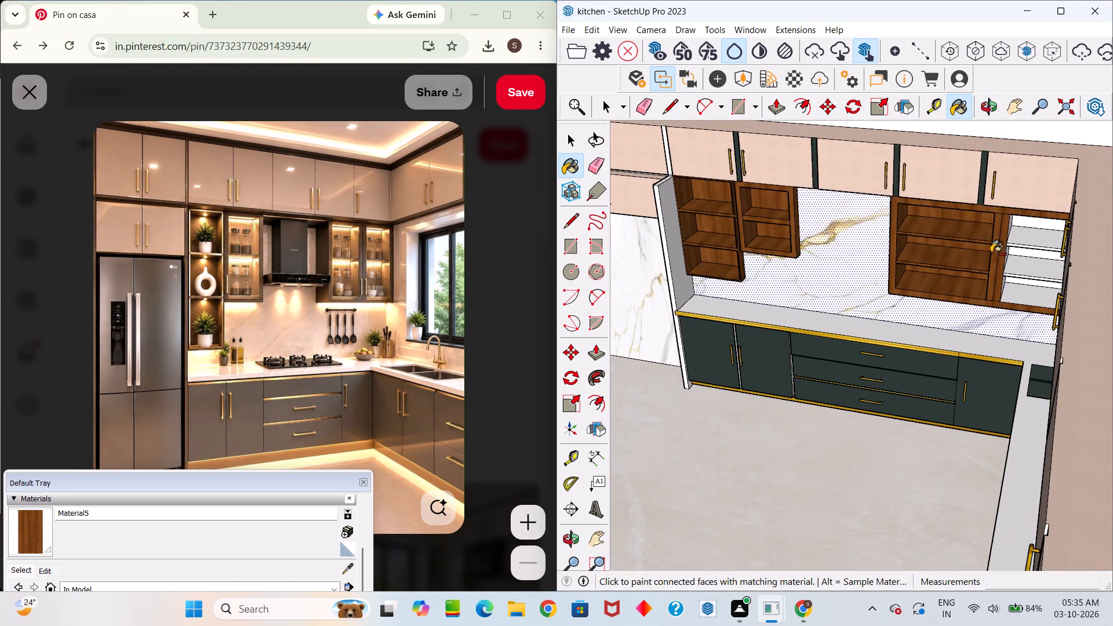
middle_drag(1003, 232, 1007, 255)
scroll(977, 296, up, 15)
middle_drag(988, 264, 1009, 224)
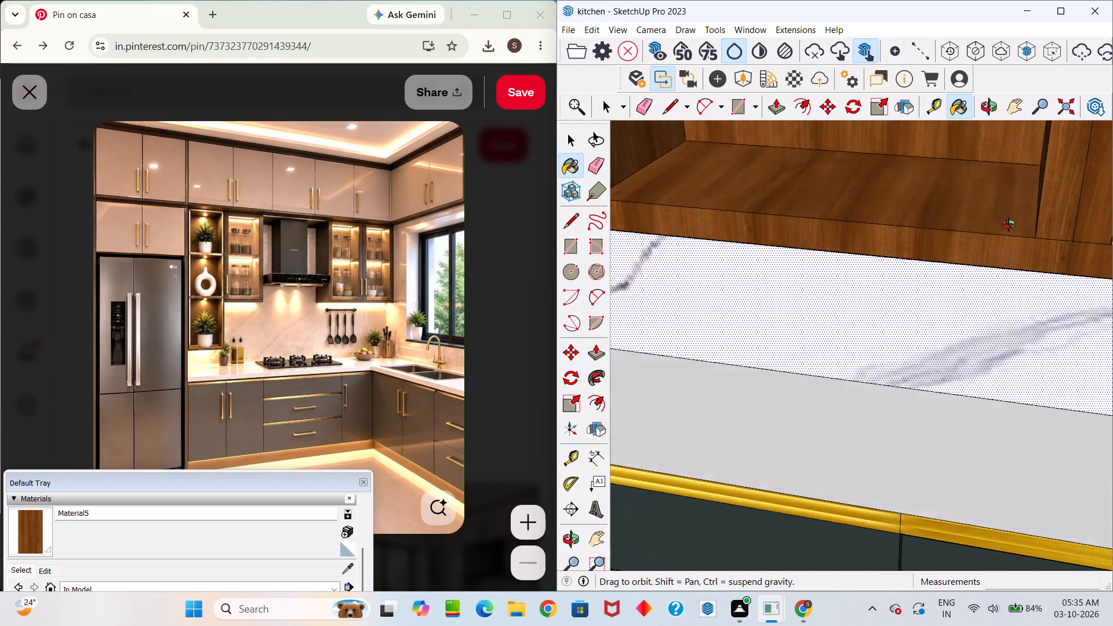
middle_drag(1009, 224, 999, 307)
scroll(999, 307, up, 1)
scroll(998, 286, down, 8)
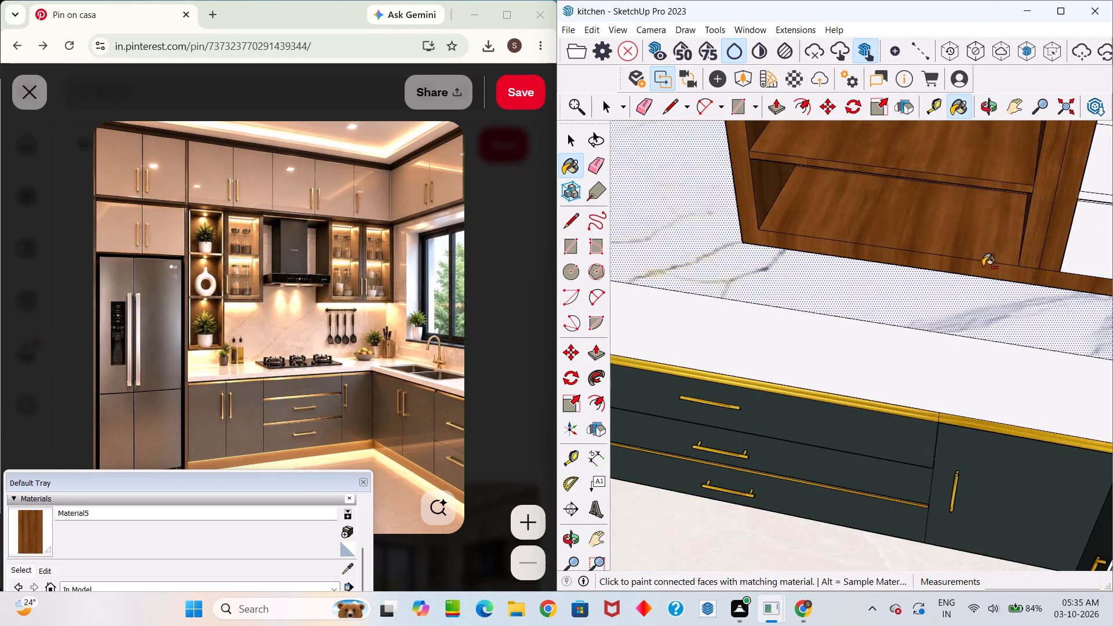
scroll(984, 267, down, 6)
scroll(1026, 245, down, 7)
click(1065, 225)
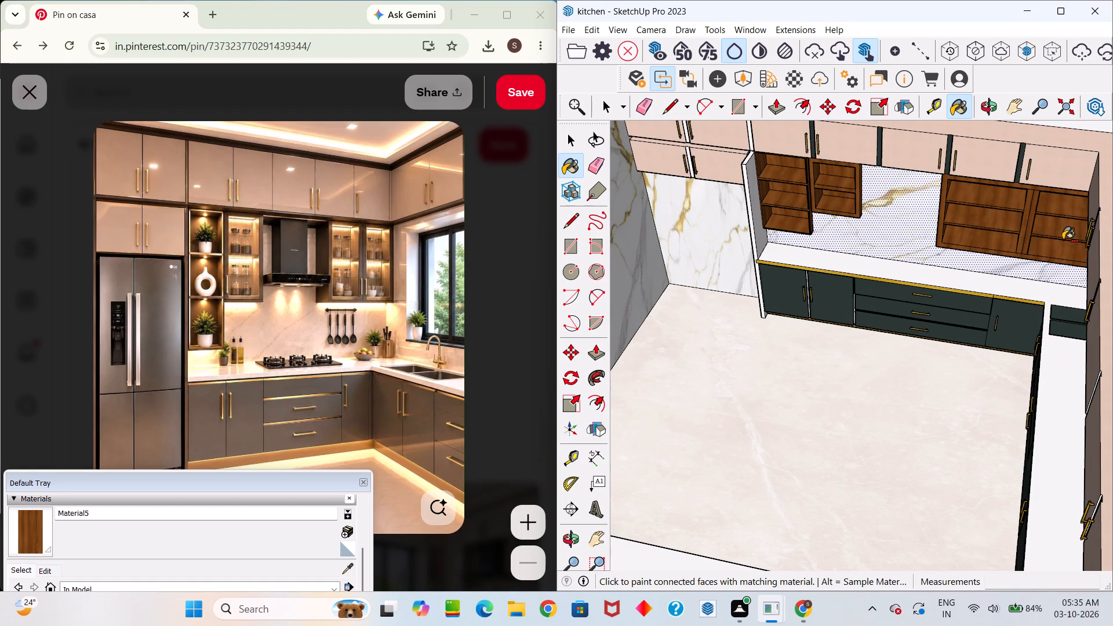
Examine the wood coverage inside both bays of the double-bay wall cabinet from several angles.
scroll(1064, 239, up, 12)
middle_drag(1052, 246, 991, 216)
drag(1052, 246, 991, 216)
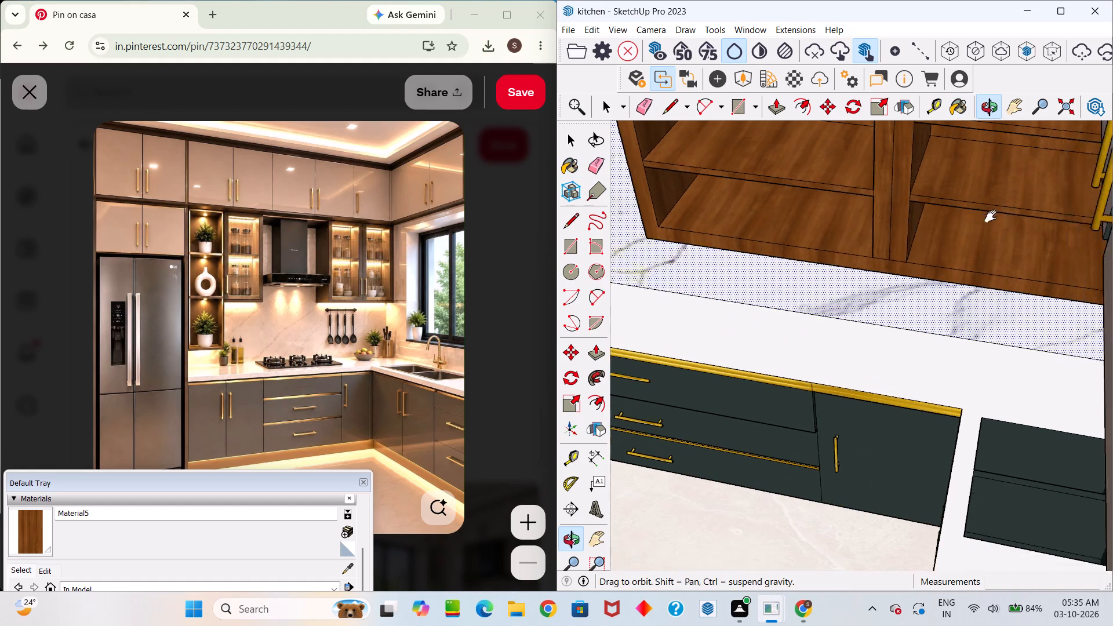
middle_drag(991, 216, 865, 318)
drag(991, 216, 865, 318)
middle_drag(759, 265, 958, 307)
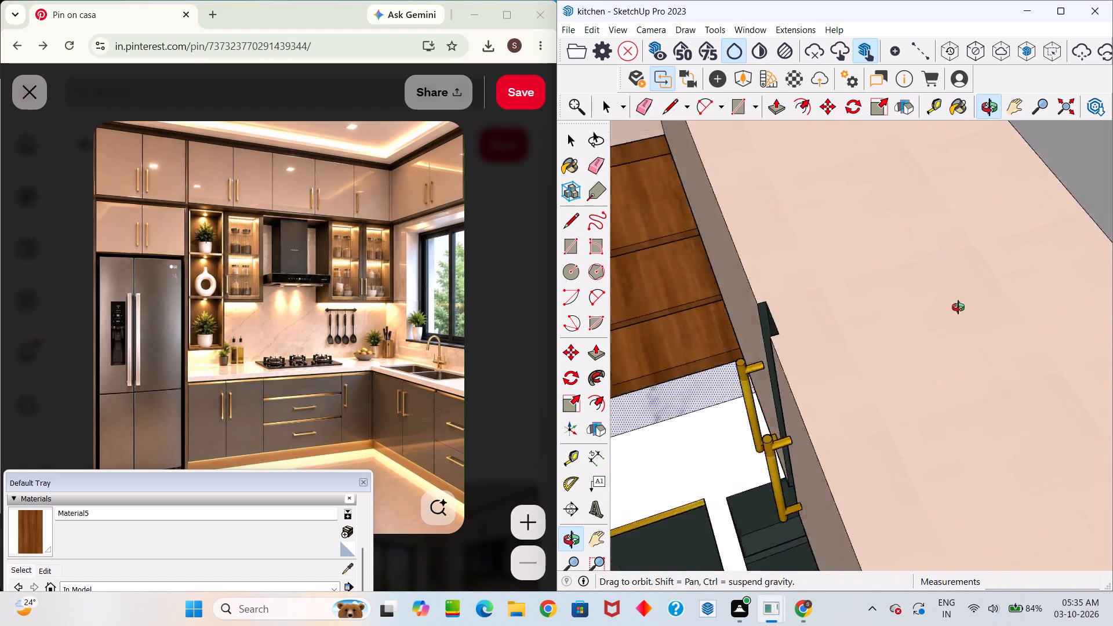
middle_drag(958, 307, 1112, 187)
scroll(936, 288, down, 20)
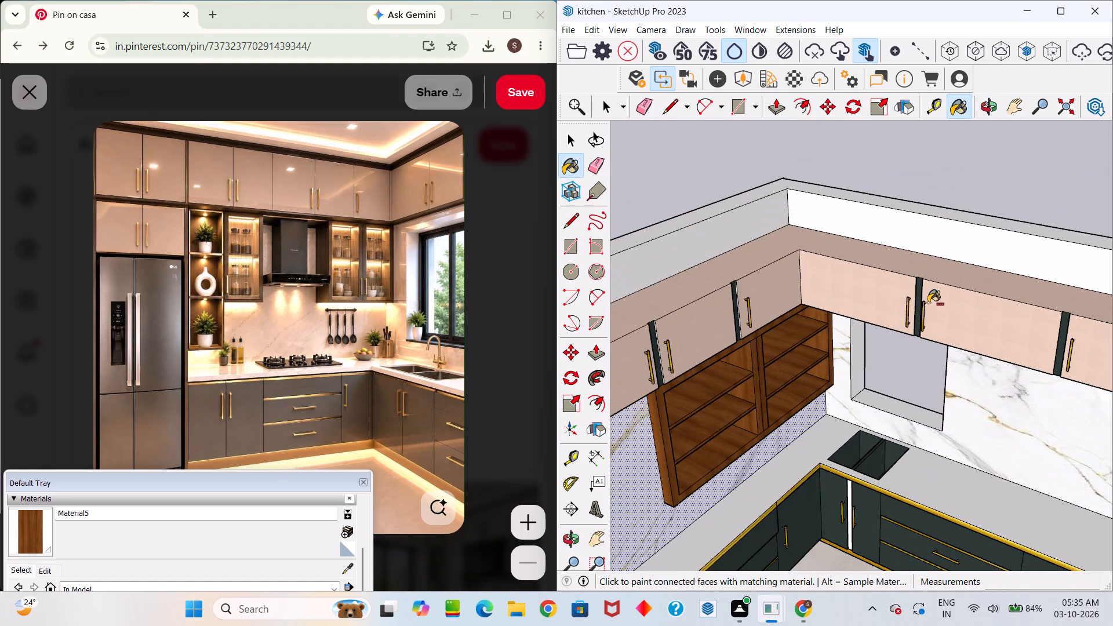
middle_drag(932, 363, 759, 330)
scroll(765, 359, up, 5)
middle_drag(836, 432, 823, 420)
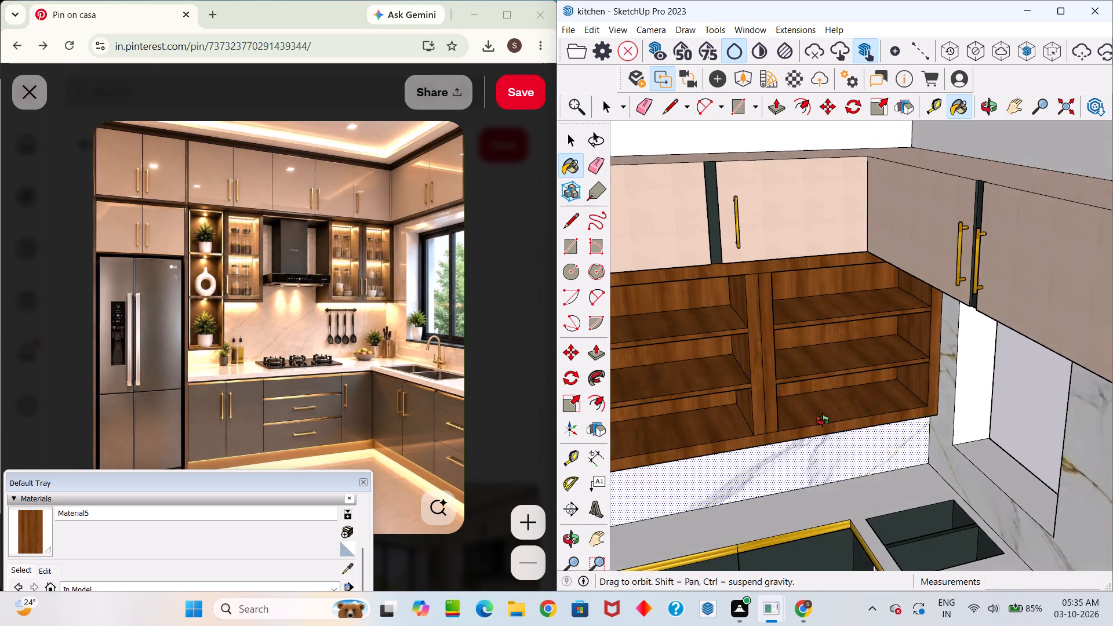
middle_drag(823, 420, 832, 373)
middle_drag(835, 370, 863, 339)
drag(845, 357, 863, 339)
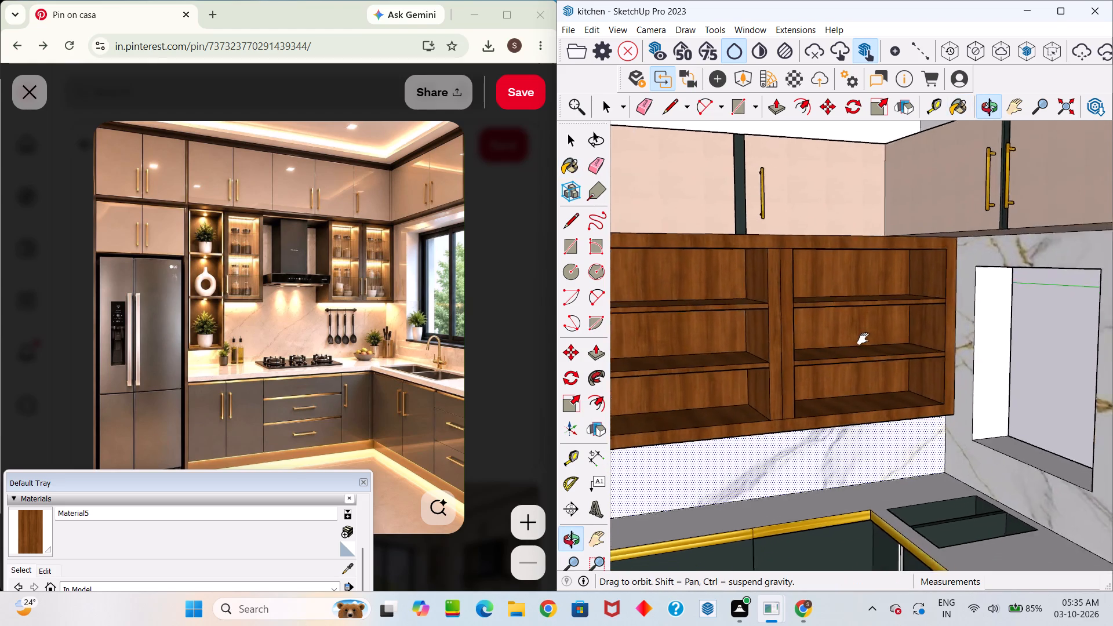
drag(863, 339, 941, 279)
middle_drag(863, 339, 941, 278)
Leave the Paint Bucket and clear the selection of the marble backsplash.
key(space)
click(812, 403)
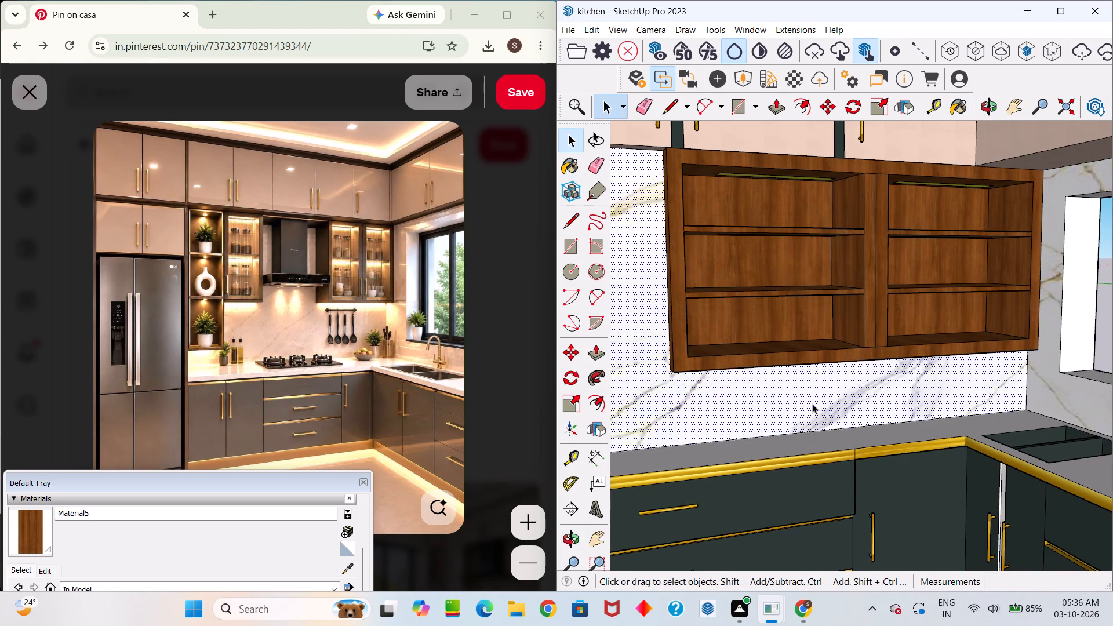
click(819, 439)
scroll(852, 430, down, 6)
middle_drag(865, 459, 871, 513)
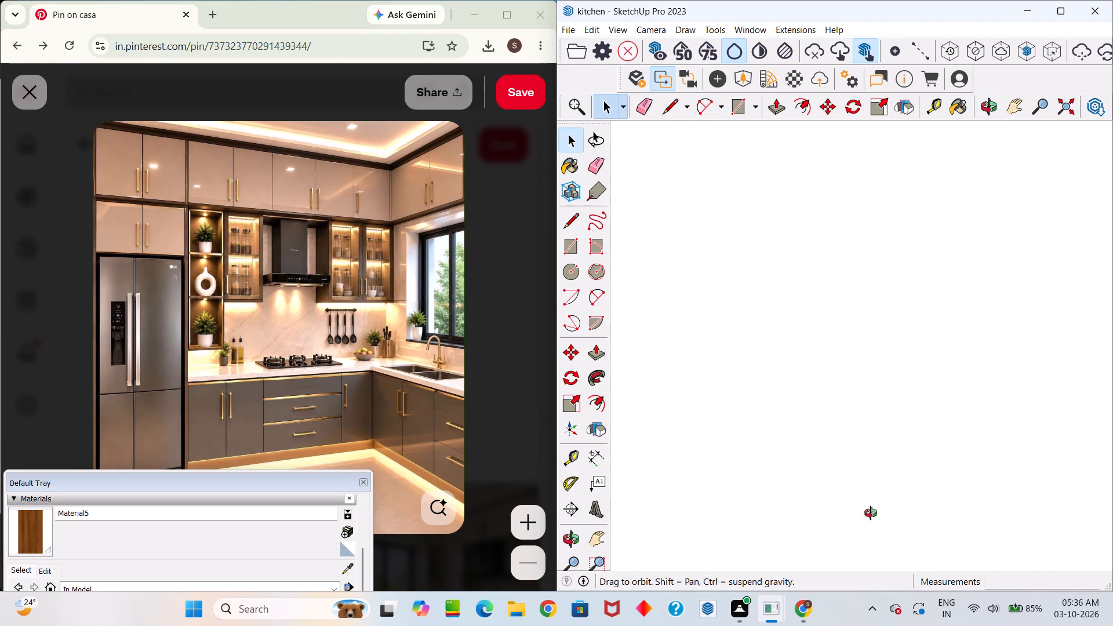
middle_drag(871, 513, 872, 547)
scroll(875, 434, down, 20)
scroll(875, 434, down, 2)
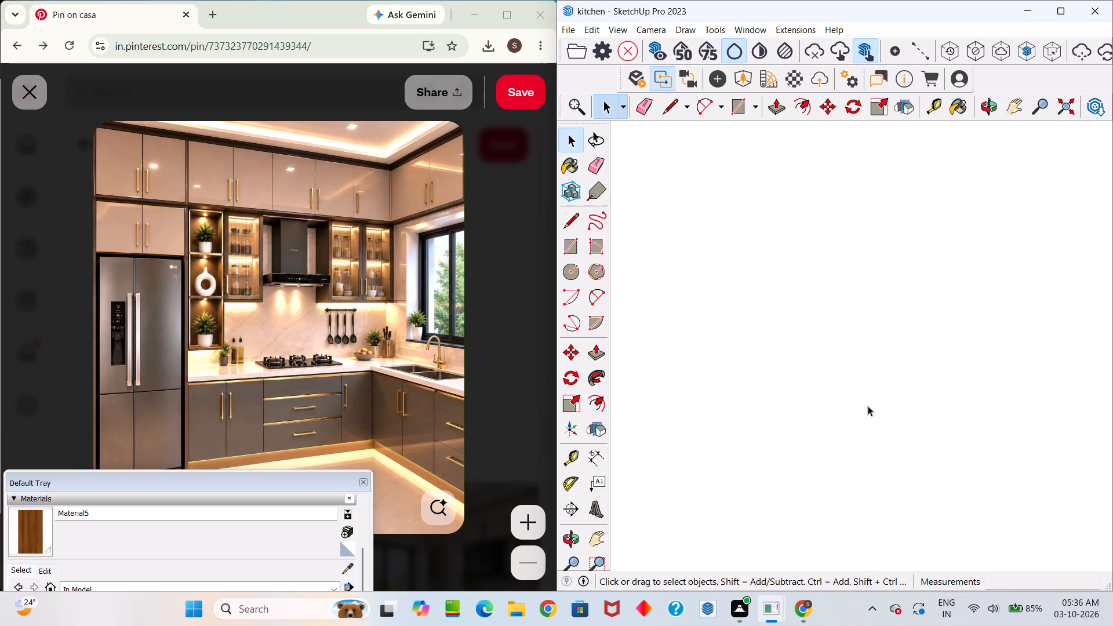
scroll(868, 404, down, 20)
scroll(868, 404, down, 9)
click(954, 248)
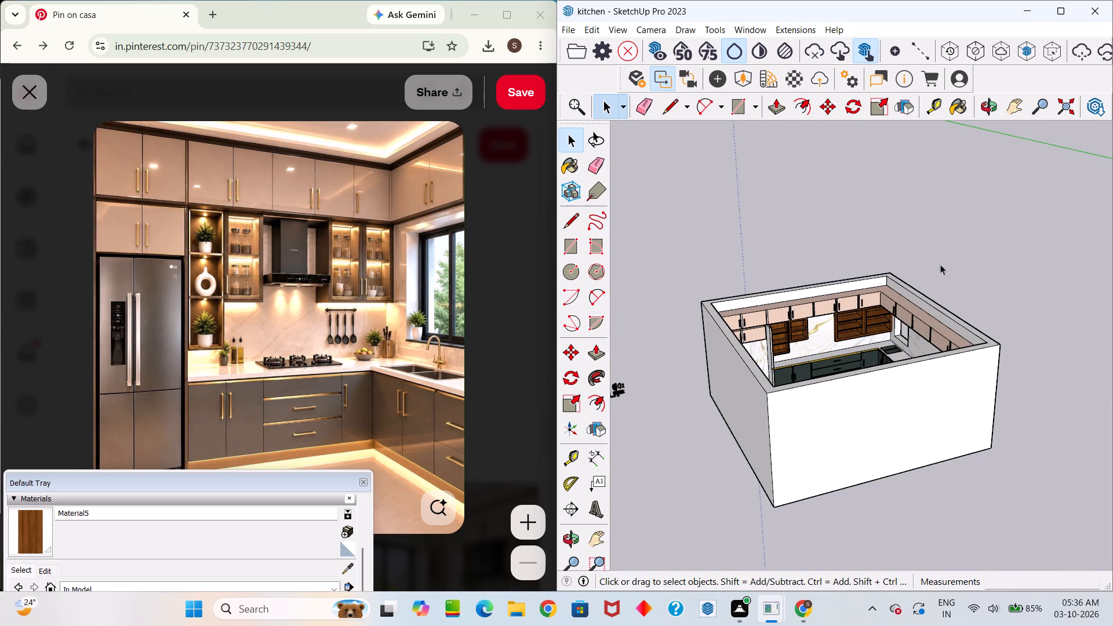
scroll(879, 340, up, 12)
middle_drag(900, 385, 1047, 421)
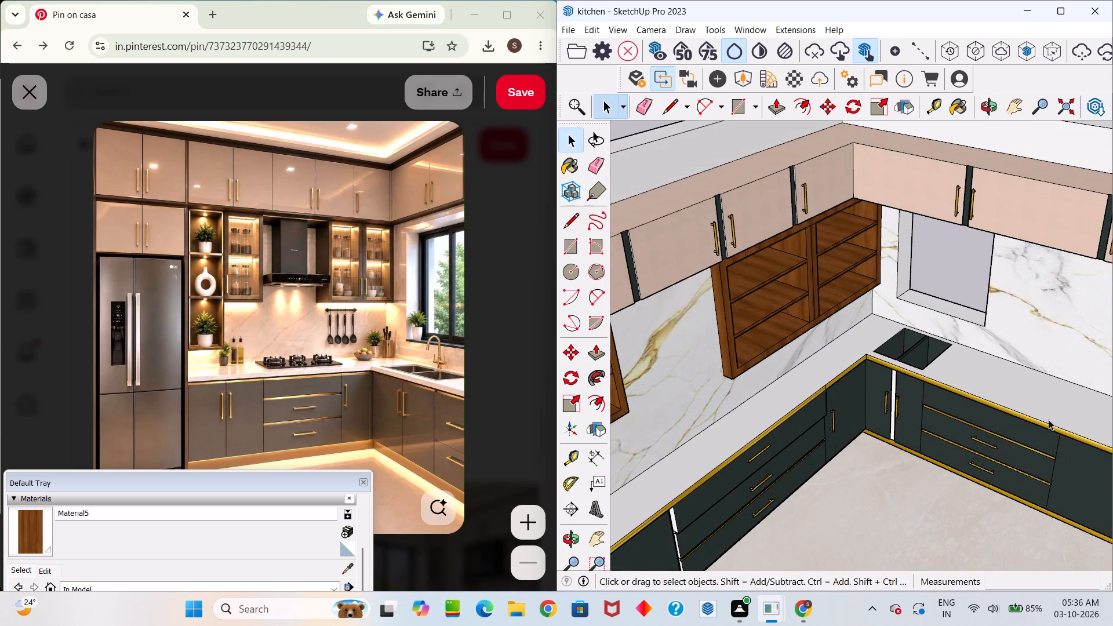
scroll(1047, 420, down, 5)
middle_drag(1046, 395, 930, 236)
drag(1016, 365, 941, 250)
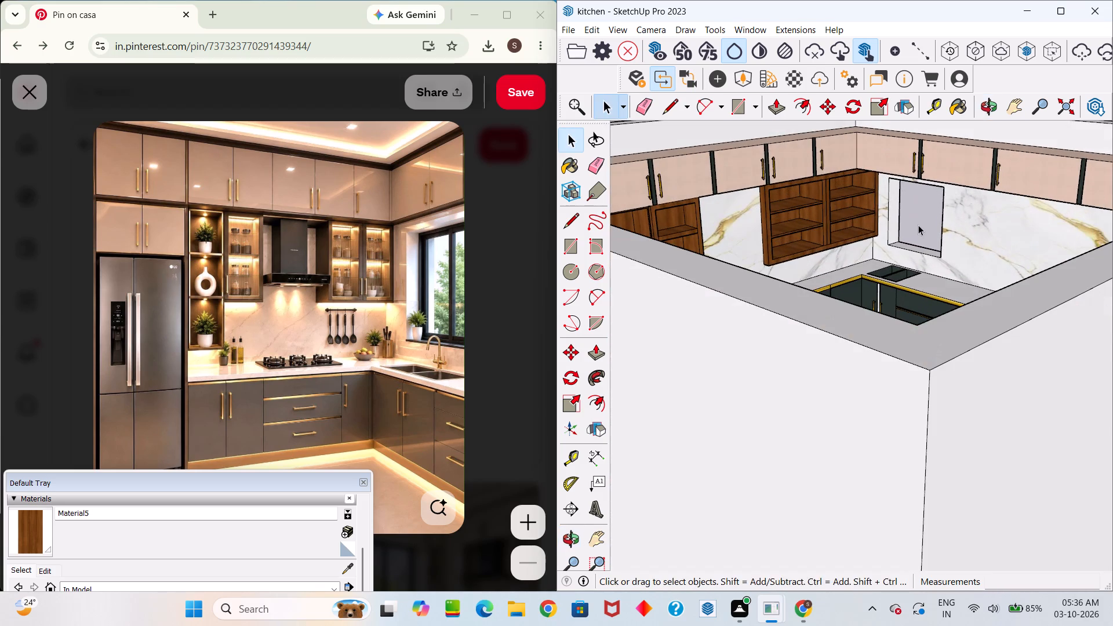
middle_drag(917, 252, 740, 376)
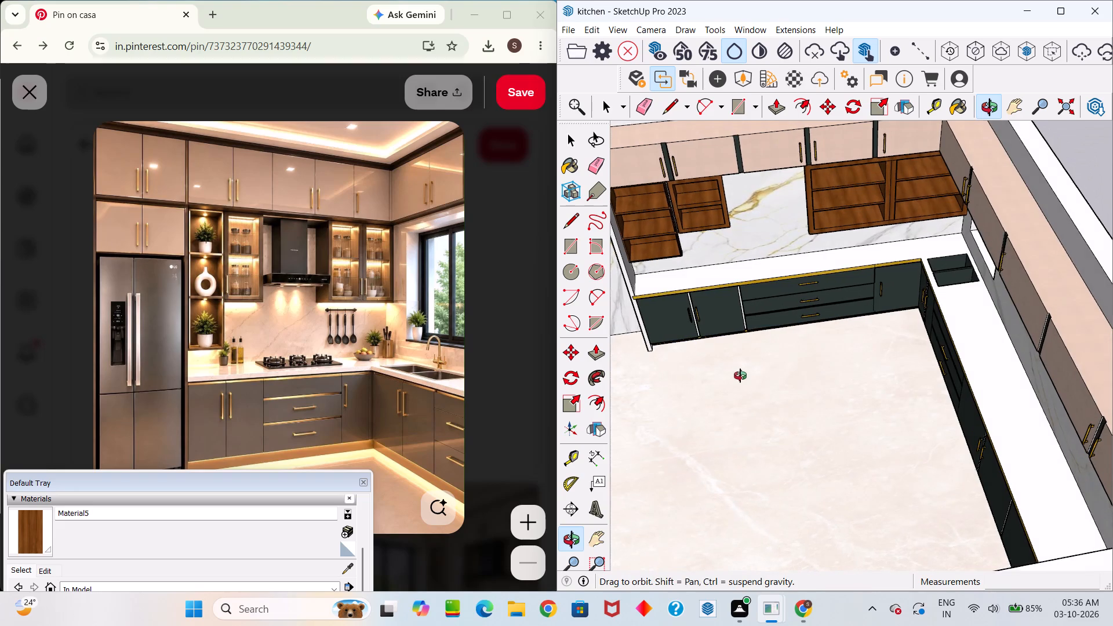
Examine the kitchen model's applied materials from above, from the front and as a whole room, comparing it with the reference.
middle_drag(740, 376, 741, 376)
scroll(763, 429, down, 3)
middle_drag(802, 384, 867, 465)
drag(802, 384, 867, 465)
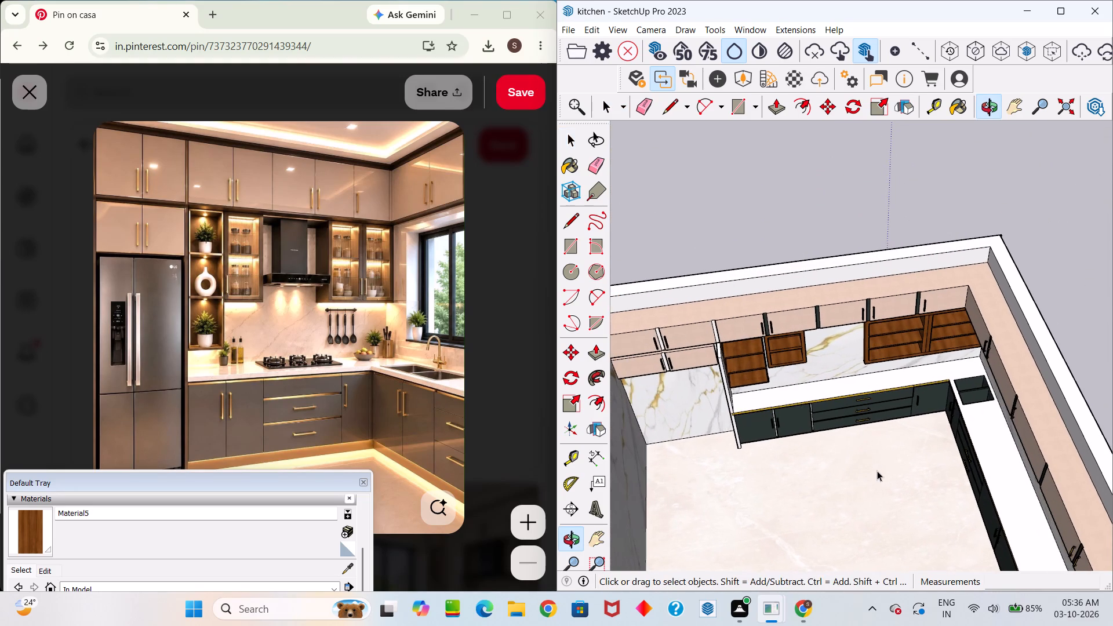
middle_drag(862, 406, 794, 264)
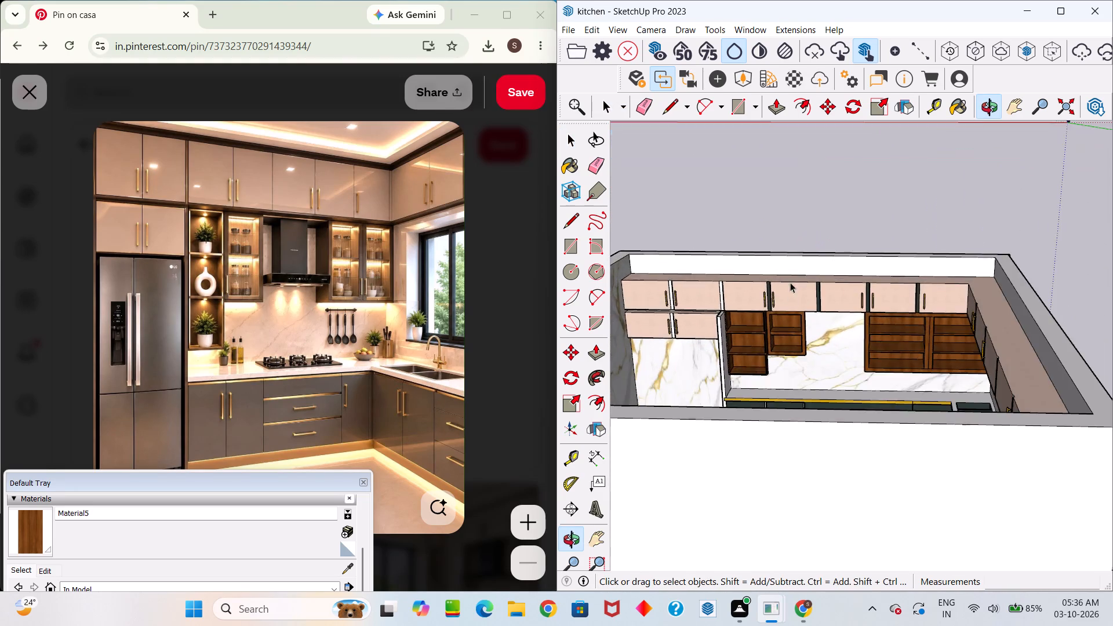
scroll(791, 336, up, 6)
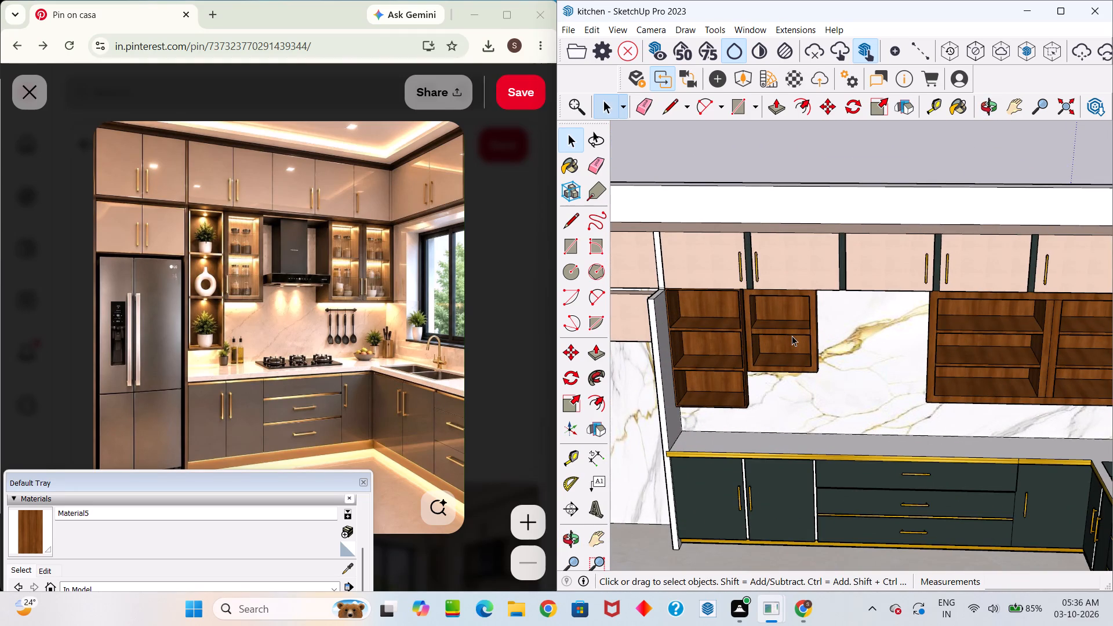
scroll(794, 326, down, 6)
middle_drag(797, 321, 780, 404)
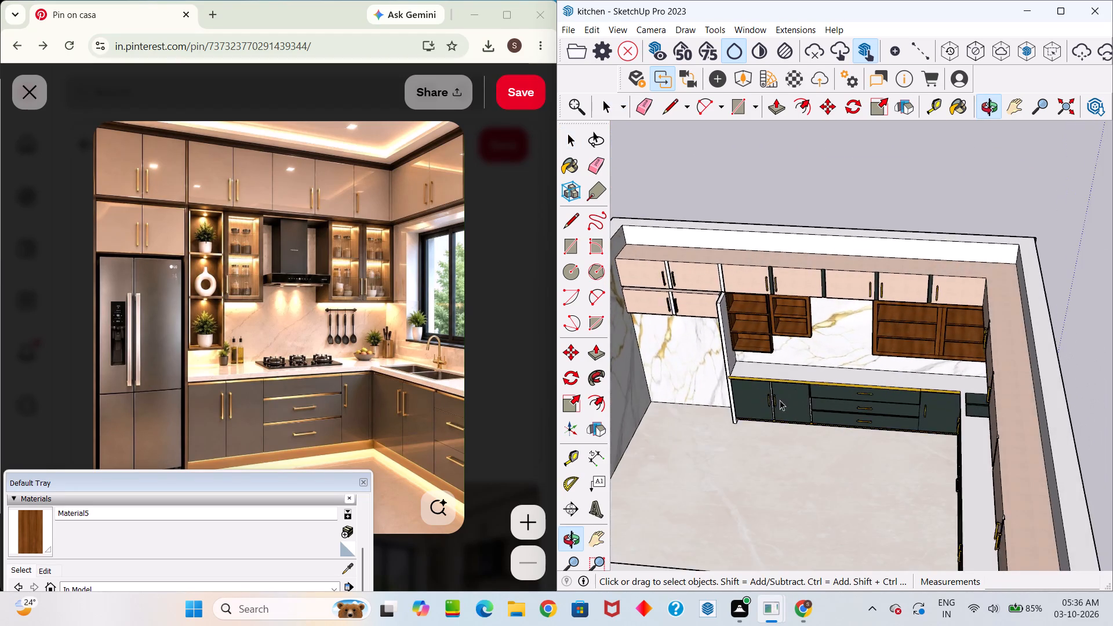
scroll(789, 385, down, 8)
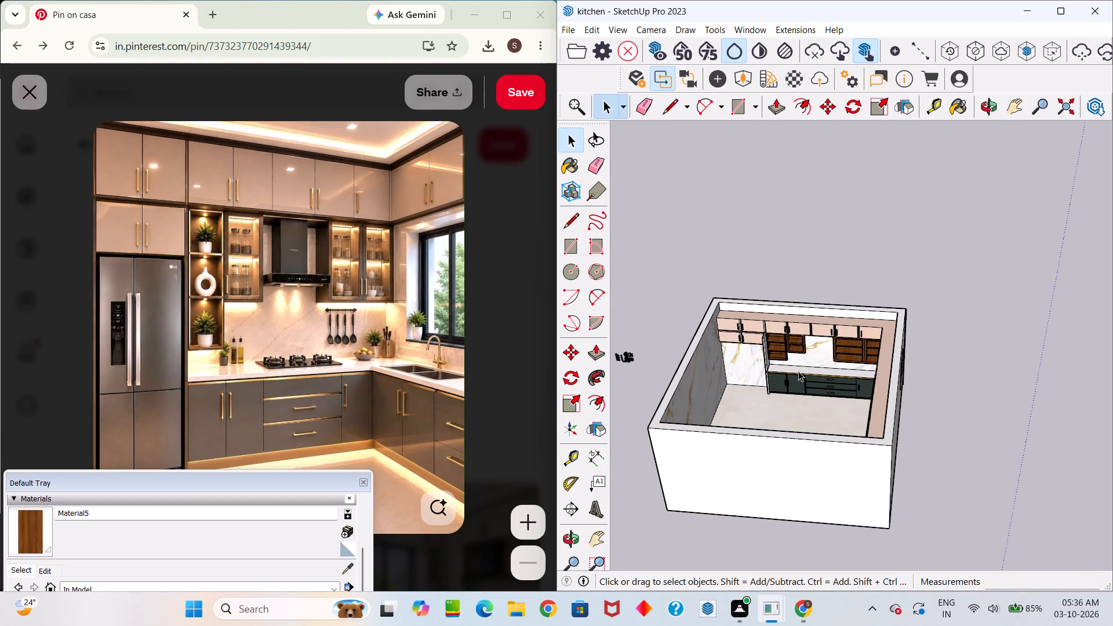
middle_drag(798, 371, 893, 337)
drag(818, 360, 893, 337)
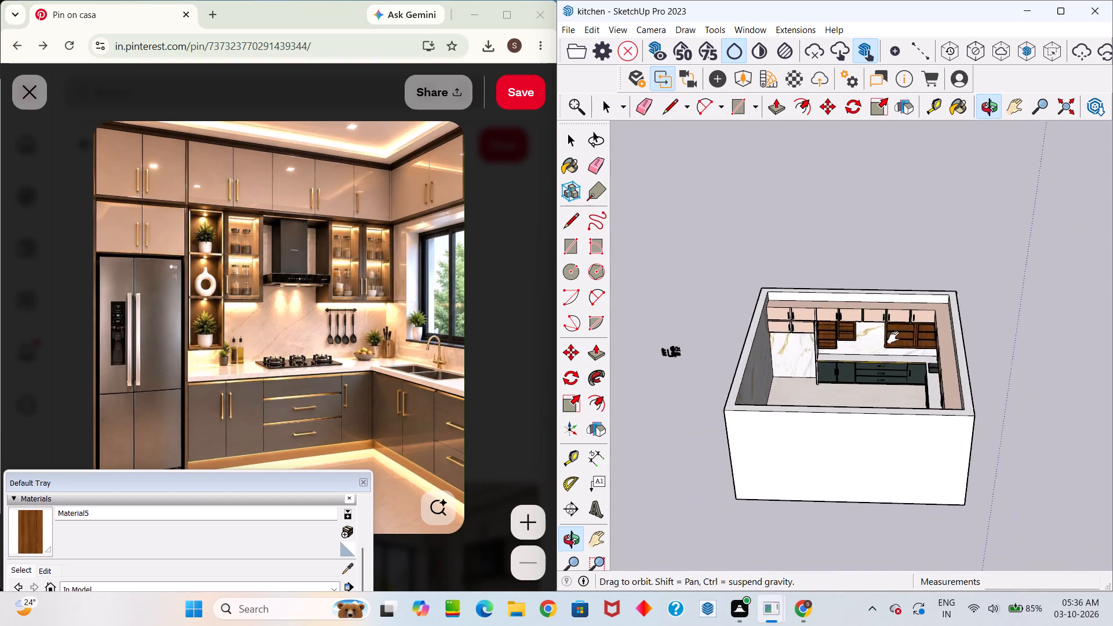
drag(893, 337, 924, 327)
middle_drag(893, 337, 924, 327)
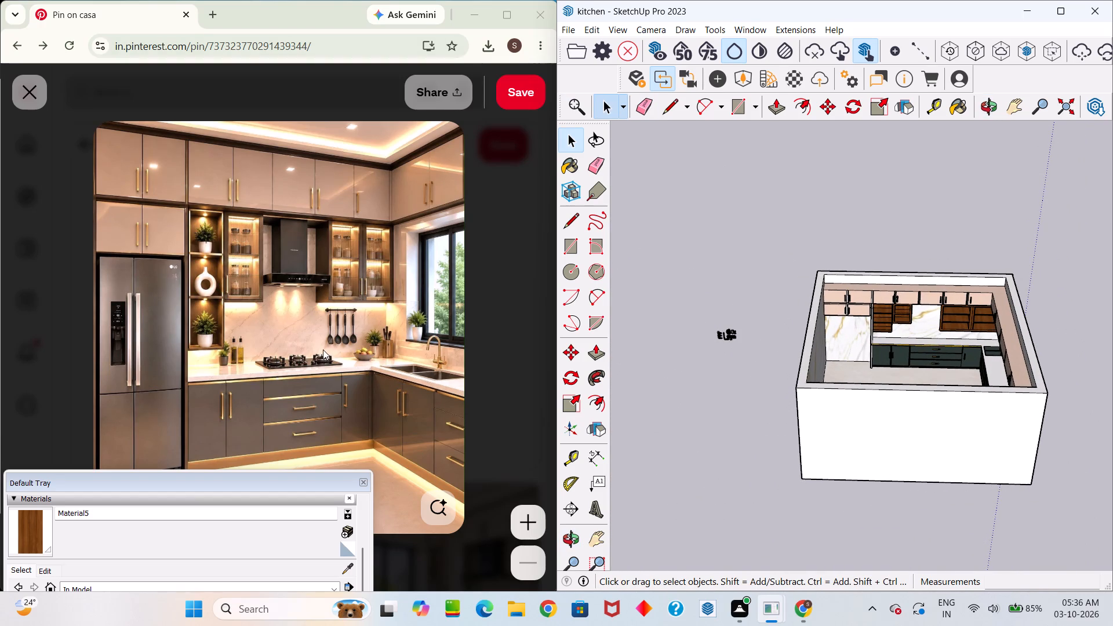
scroll(326, 357, up, 11)
scroll(724, 338, up, 4)
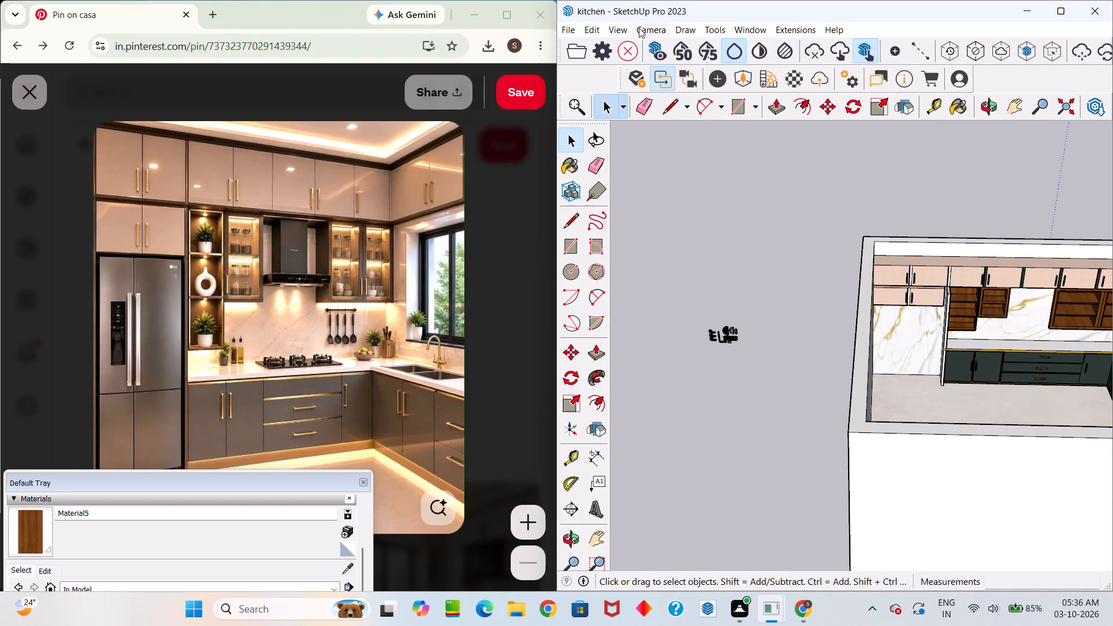
Start an import from the Downloads folder and preview the files dated earlier this week, including download (13) and download (11).
click(568, 29)
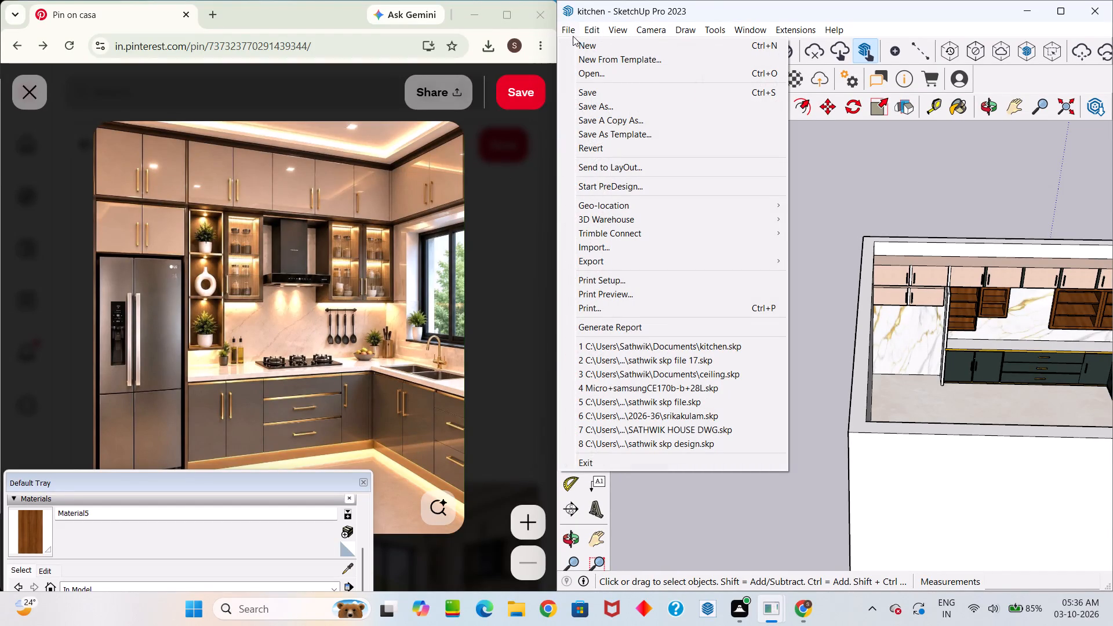
click(620, 246)
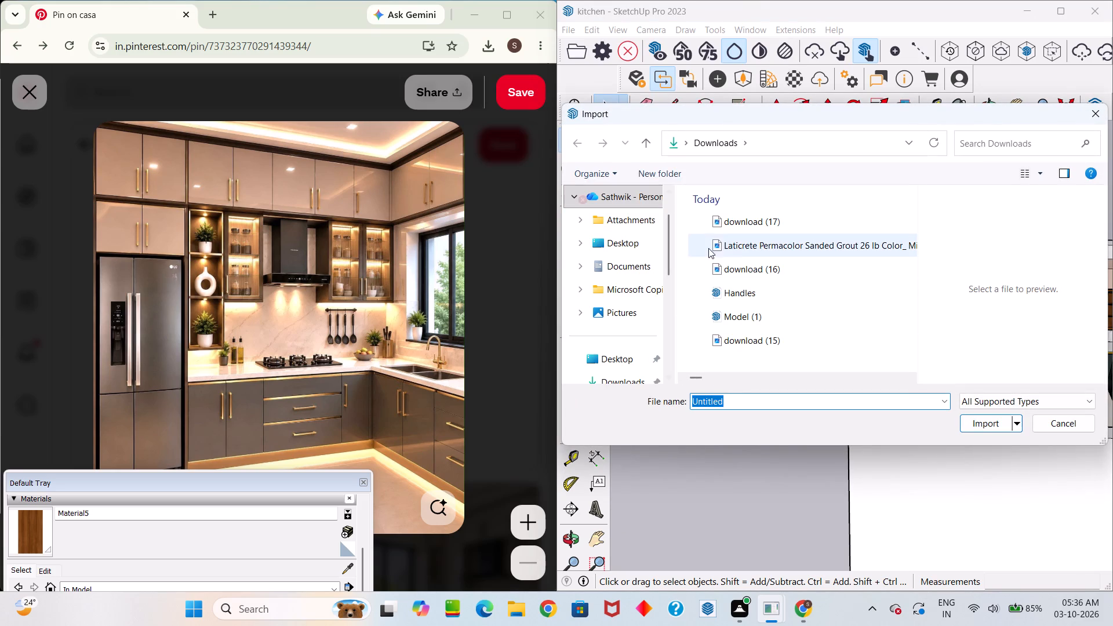
scroll(762, 274, down, 2)
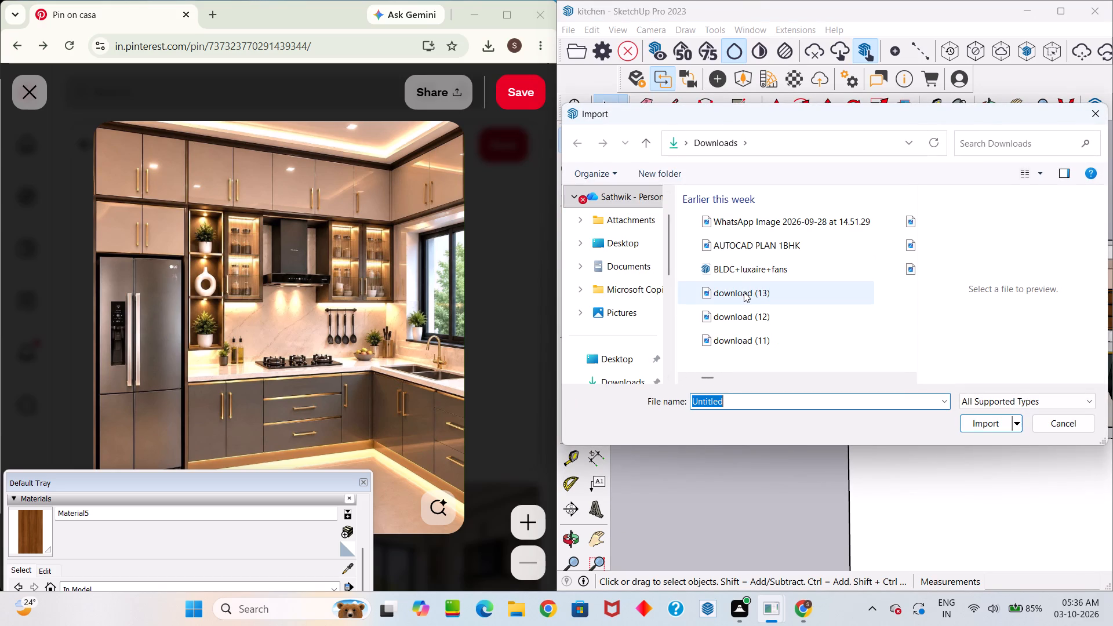
right_click(746, 265)
right_click(732, 292)
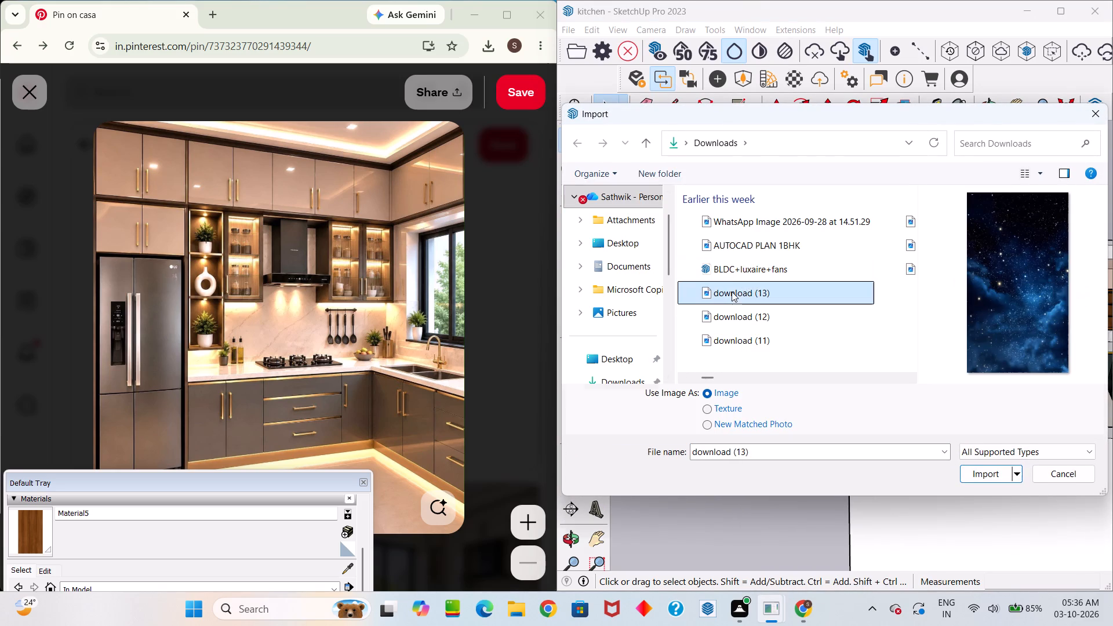
right_click(721, 334)
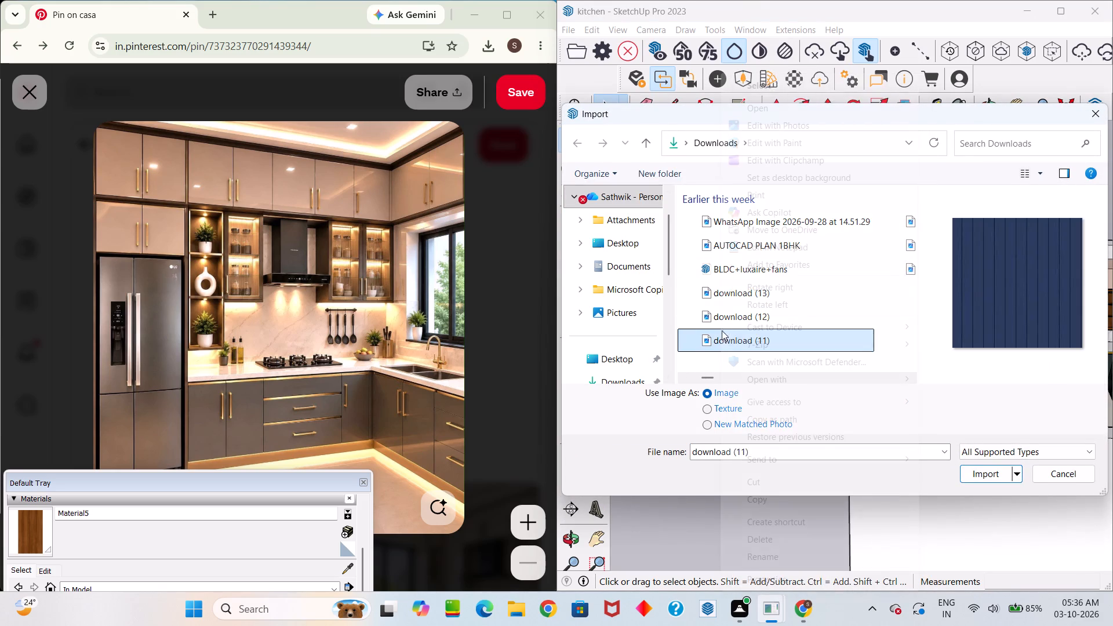
scroll(722, 328, down, 1)
scroll(688, 290, down, 4)
click(703, 283)
scroll(704, 283, down, 5)
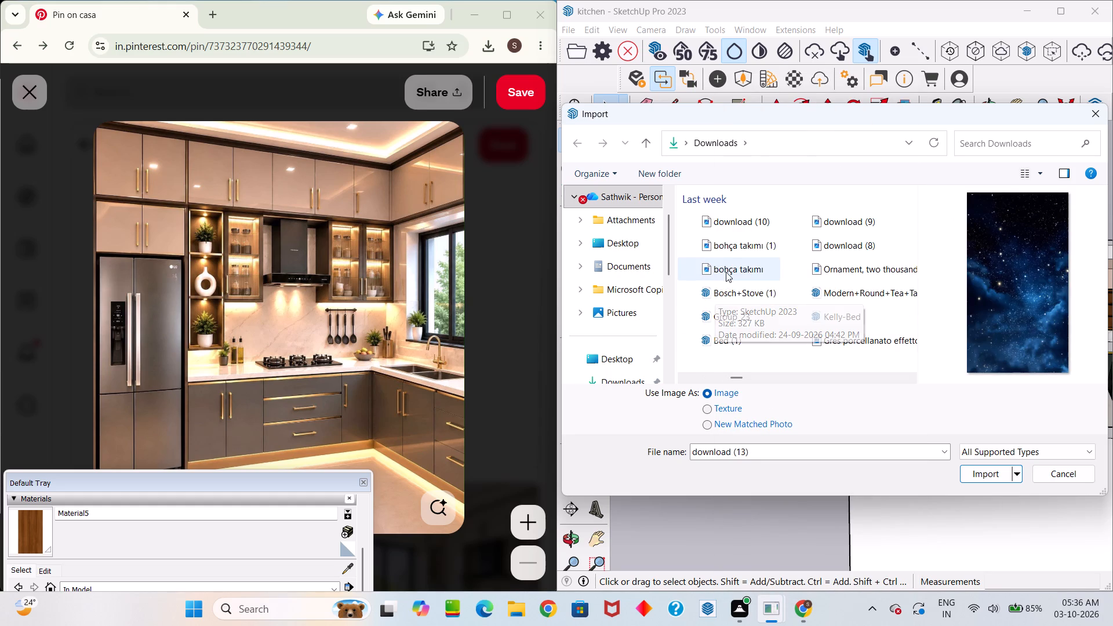
Preview last week's models and texture images in Downloads, from Bosch+Stove (1) and Kelly-Bed through to download (7).
right_click(726, 271)
right_click(721, 292)
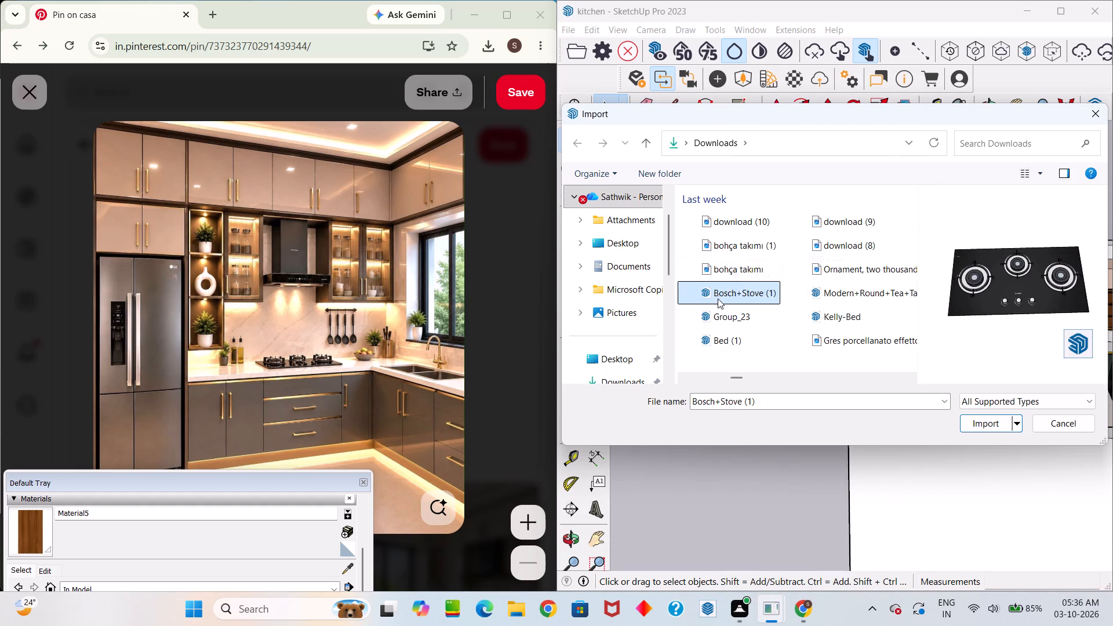
right_click(705, 225)
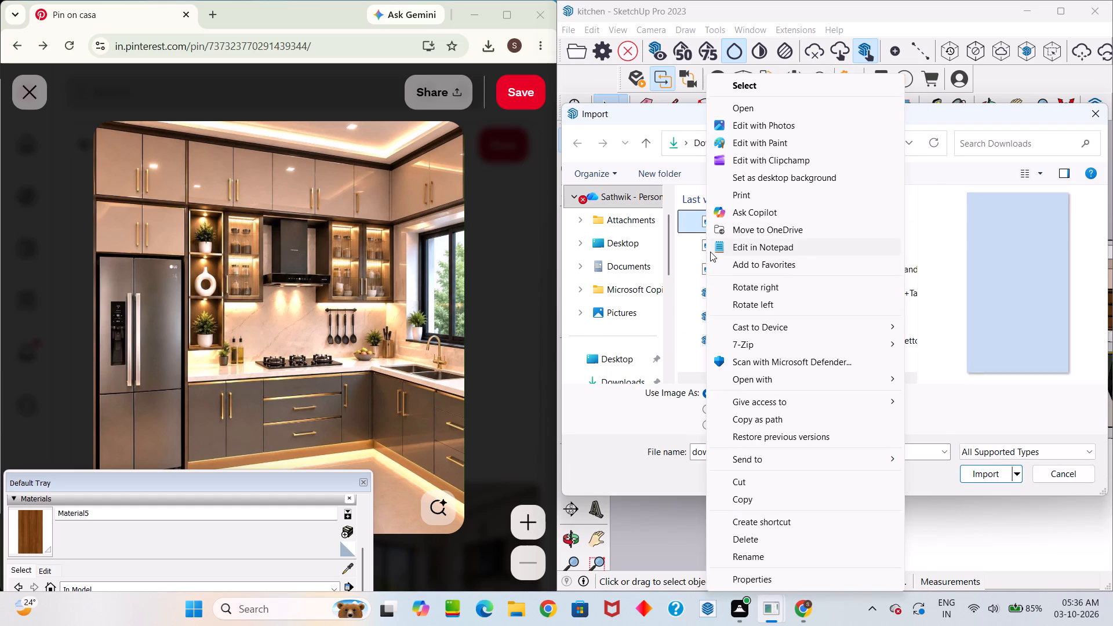
right_click(699, 268)
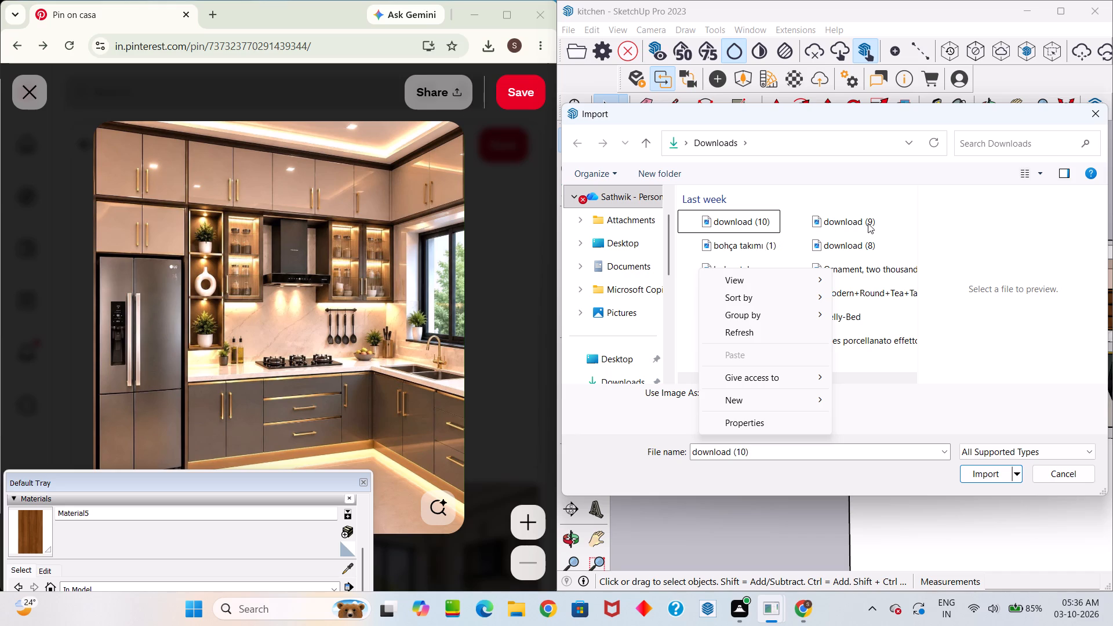
right_click(857, 223)
right_click(758, 245)
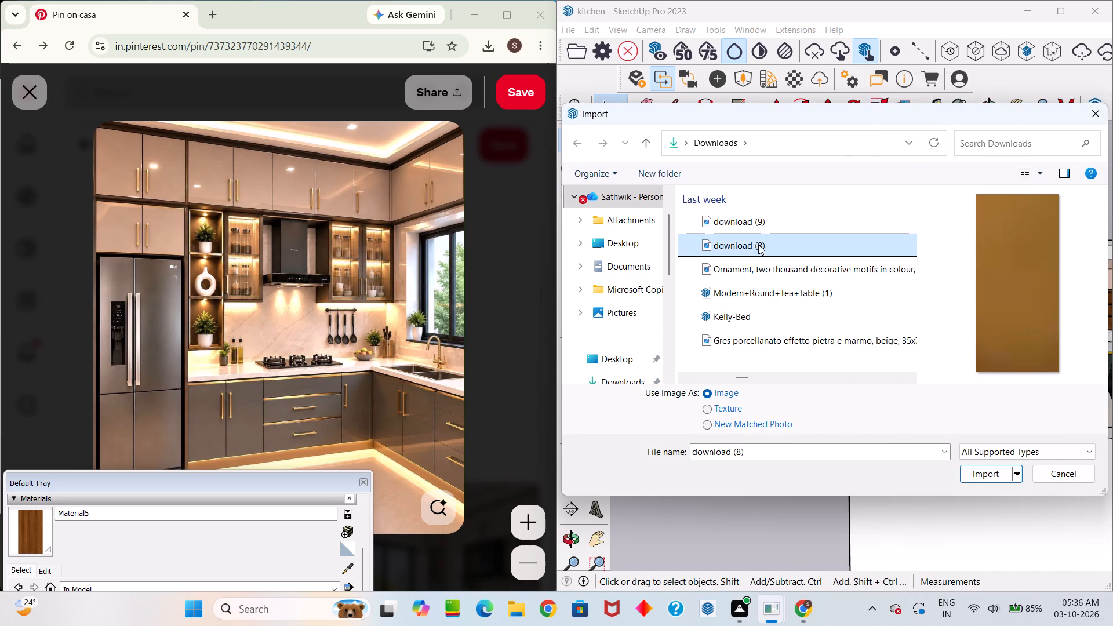
right_click(737, 272)
right_click(726, 288)
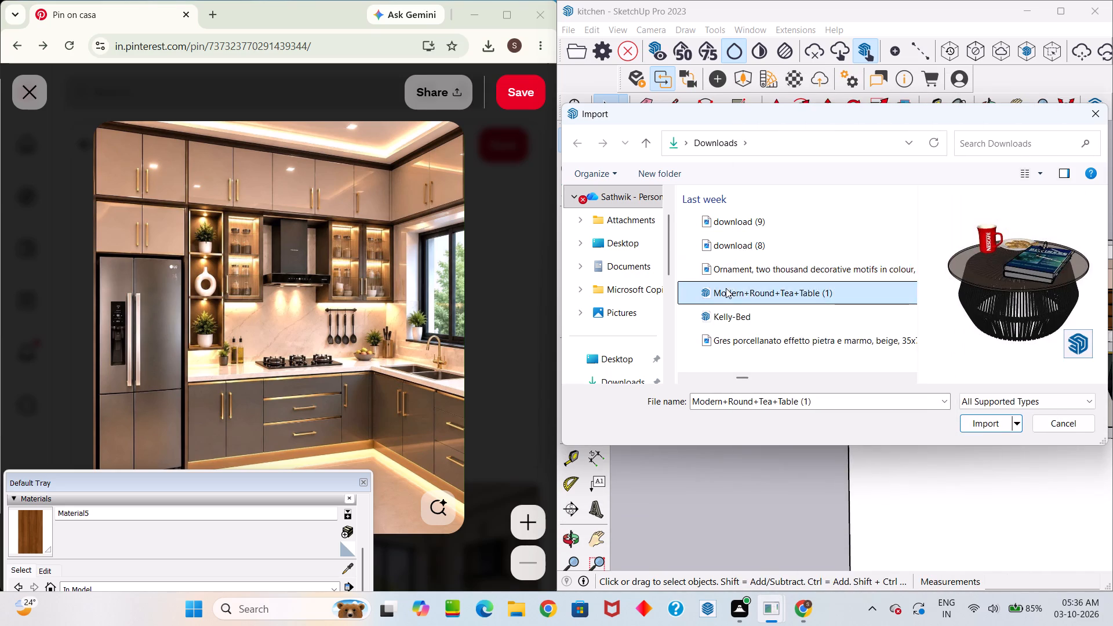
right_click(704, 313)
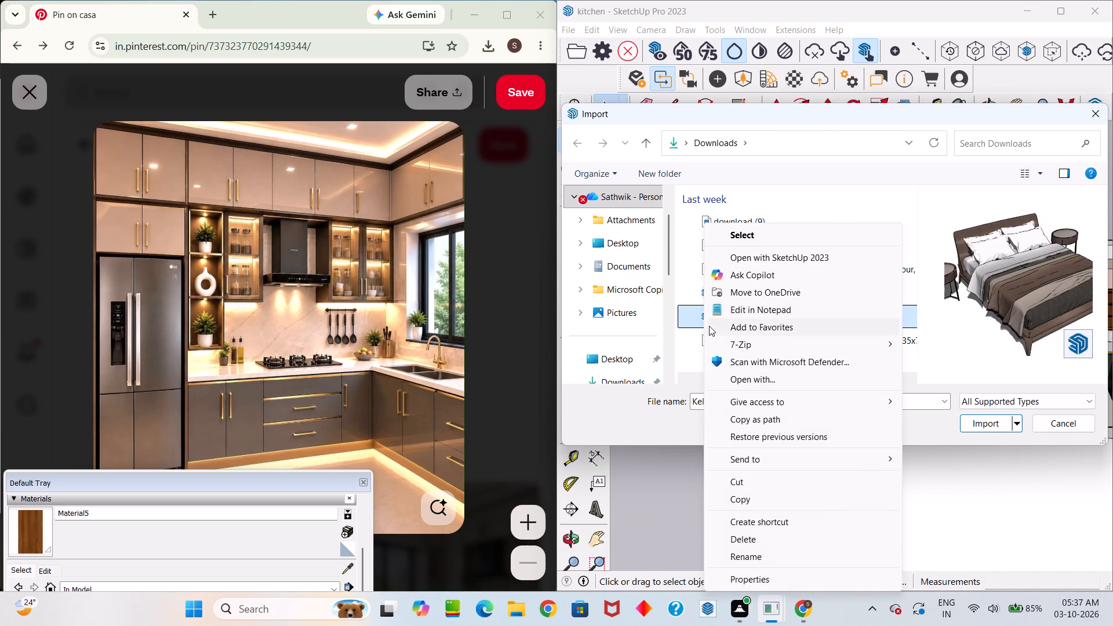
right_click(696, 341)
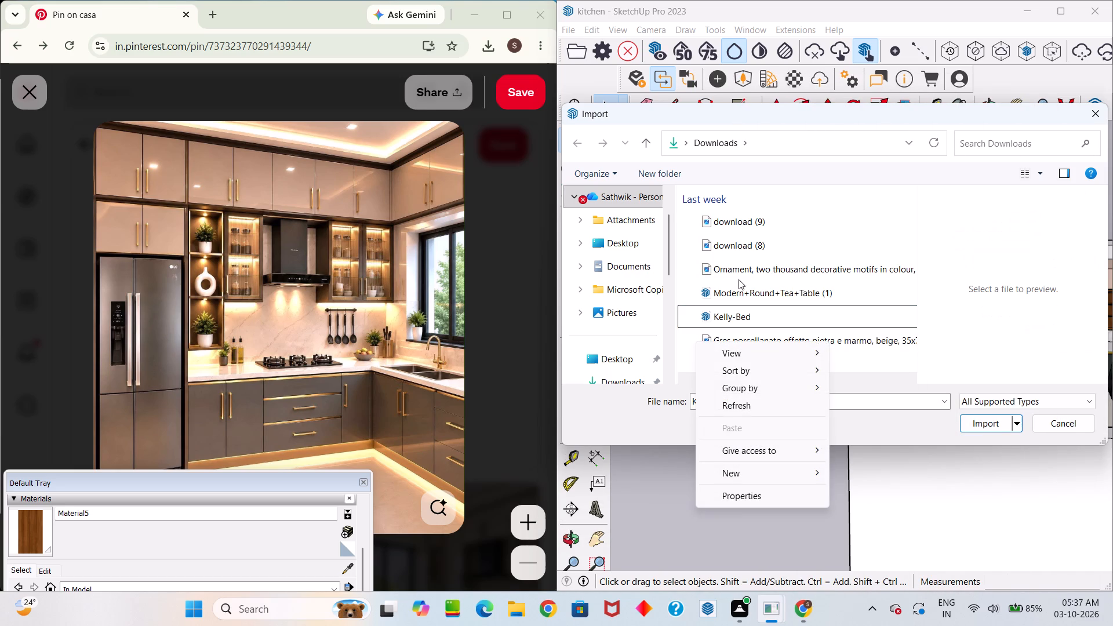
click(874, 338)
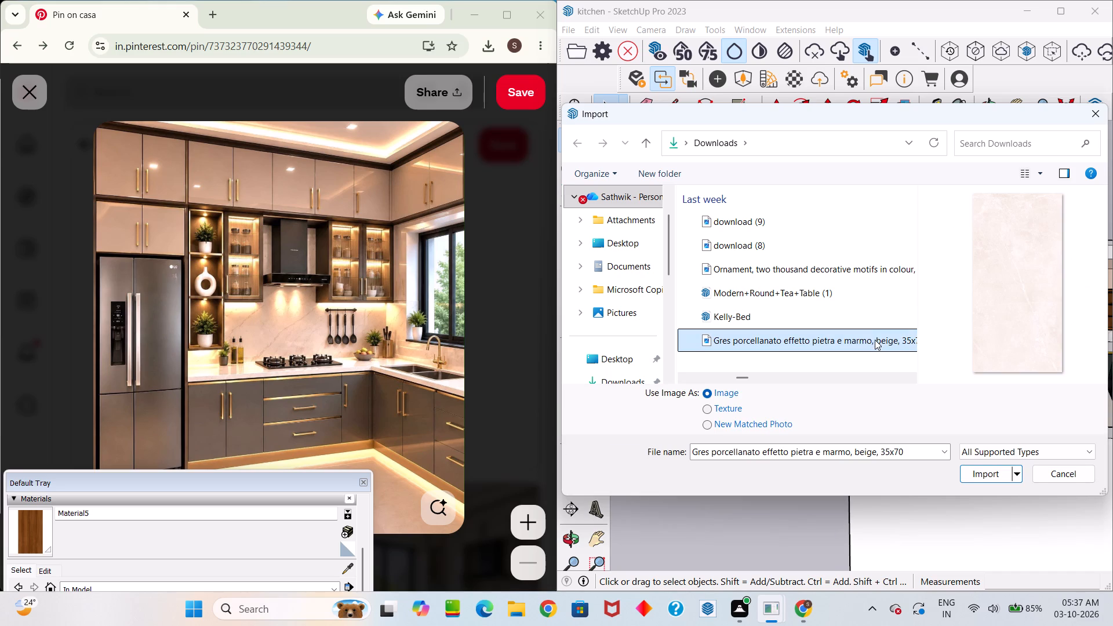
scroll(874, 331, down, 1)
click(817, 241)
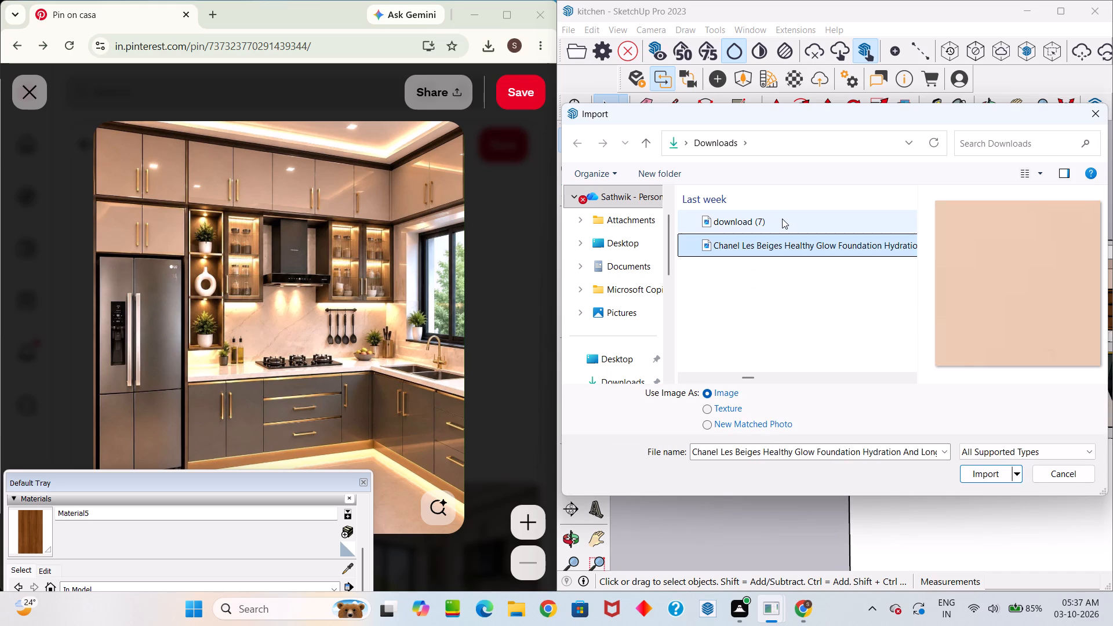
click(782, 219)
scroll(783, 235, down, 2)
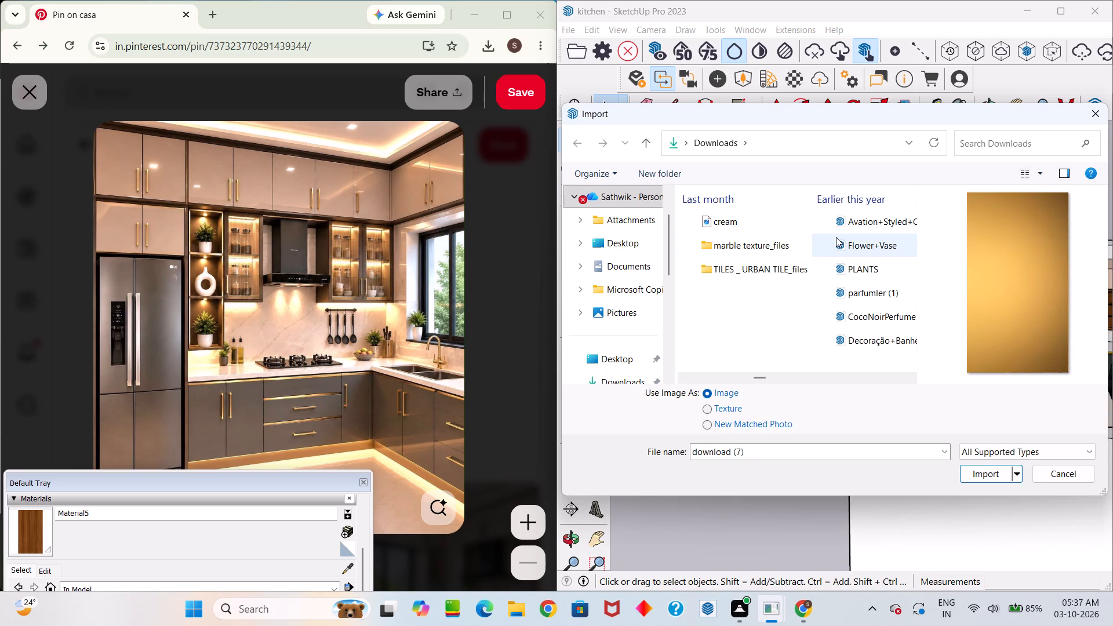
Preview last week's Downloads files again, including download (10), bohça takımı, Group_23, download (8) and download (9).
scroll(841, 240, up, 3)
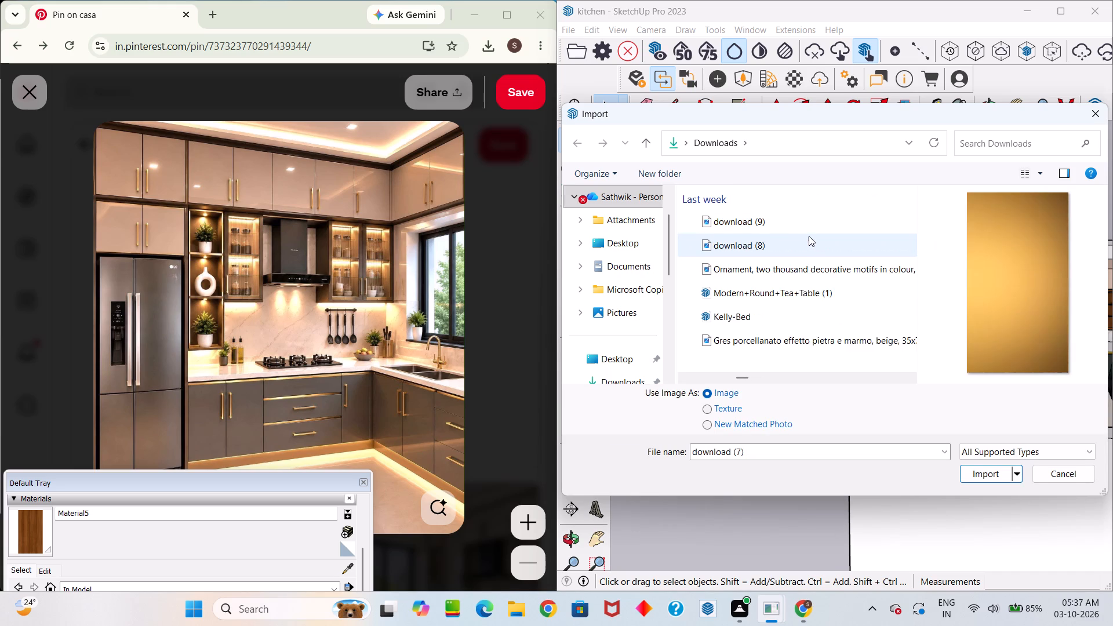
scroll(810, 238, up, 1)
right_click(744, 222)
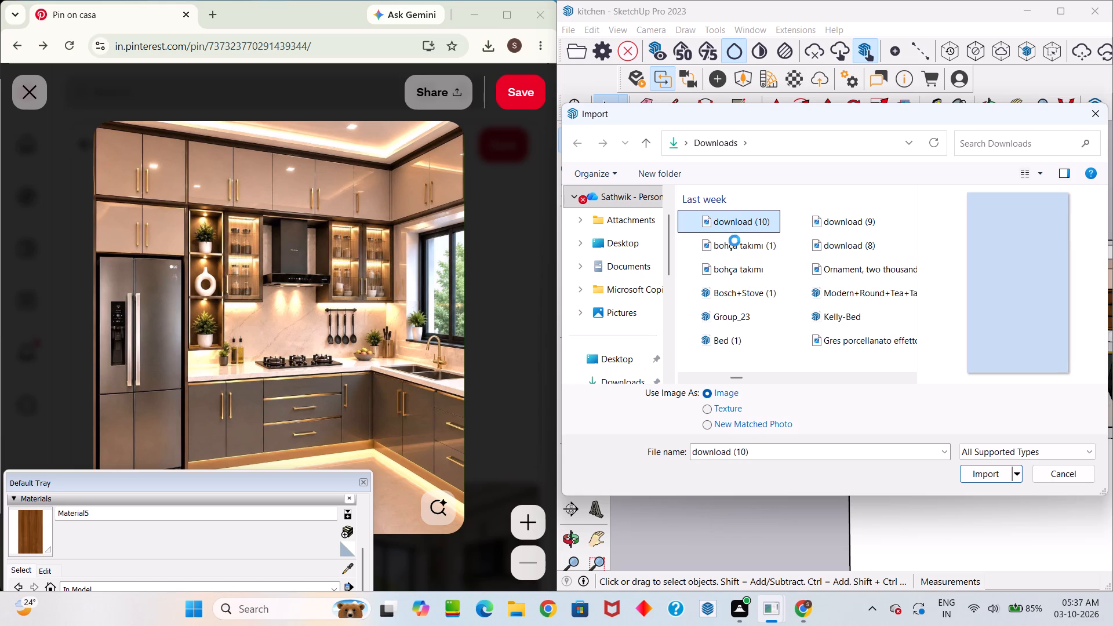
right_click(725, 266)
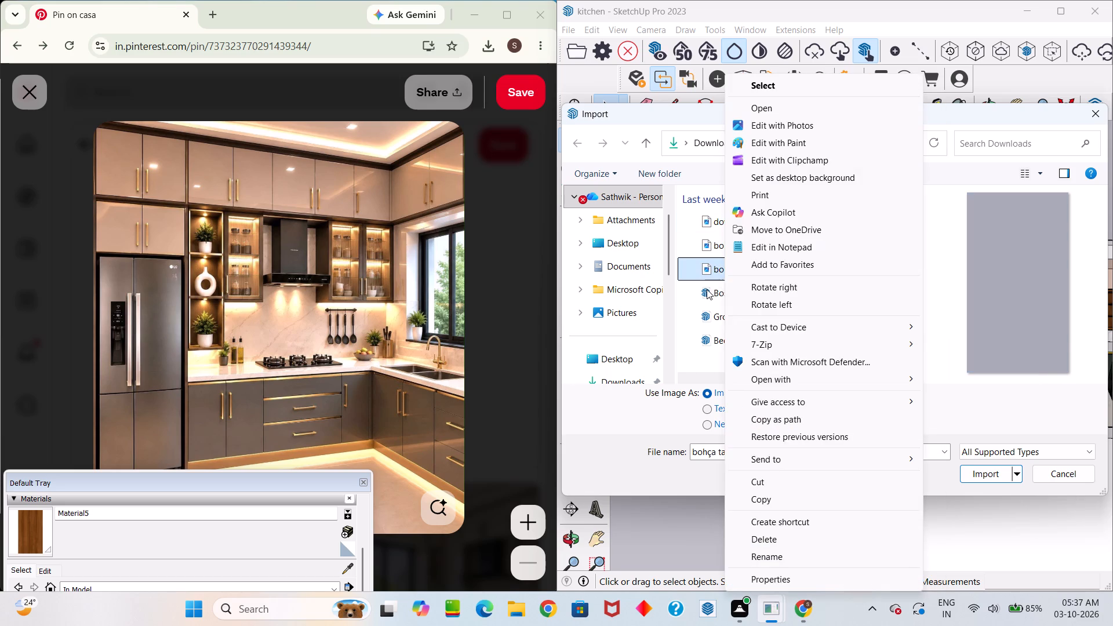
right_click(706, 289)
right_click(701, 315)
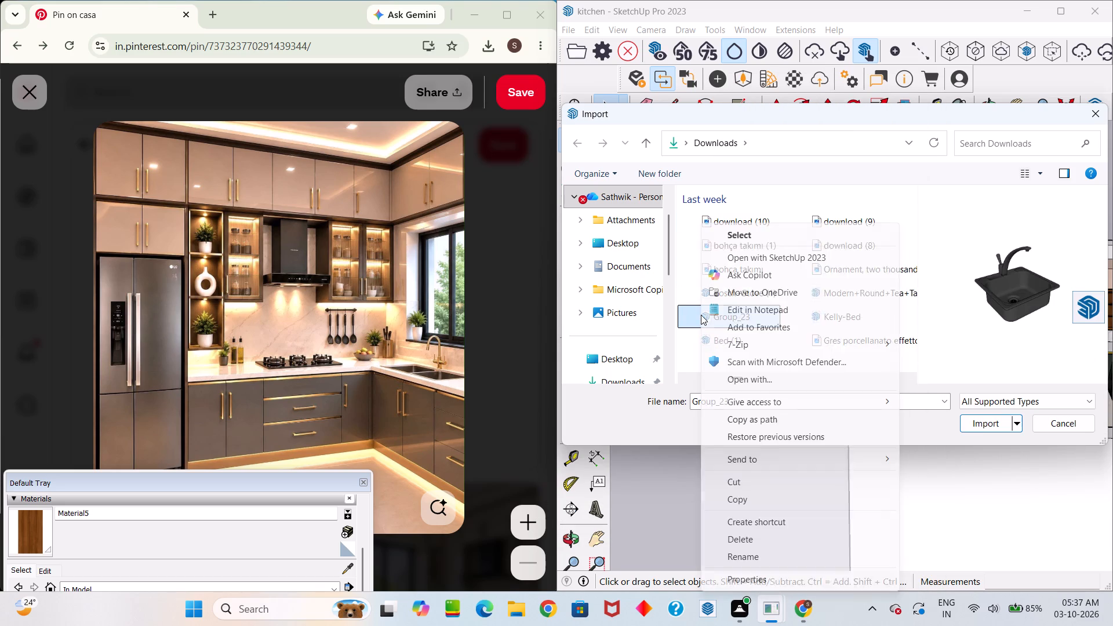
right_click(914, 271)
right_click(723, 246)
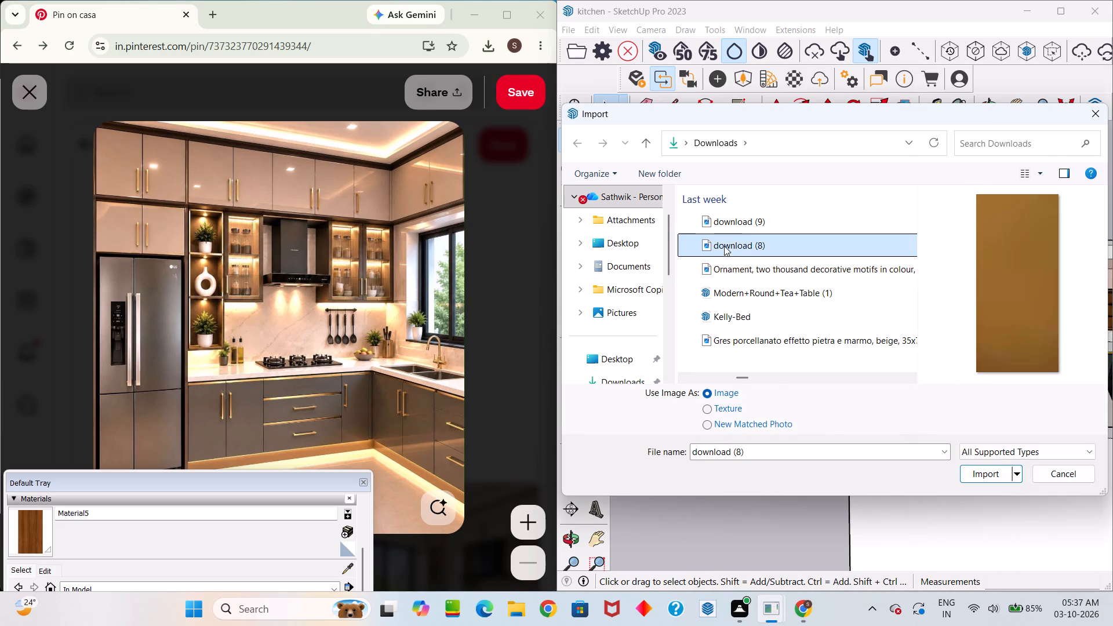
scroll(726, 241, up, 1)
click(711, 222)
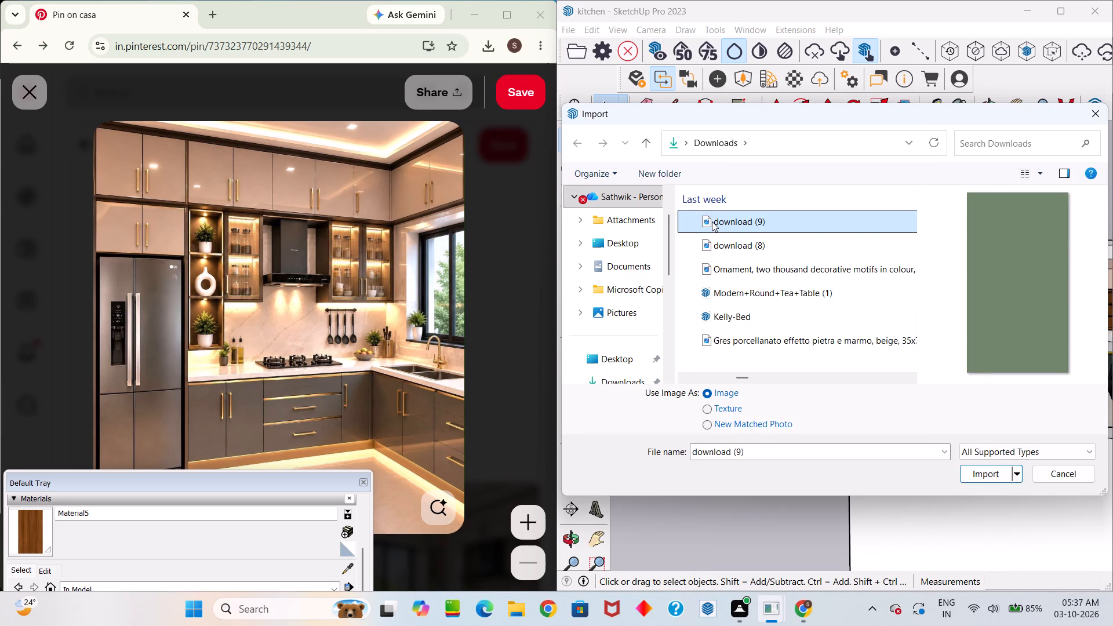
Preview the Downloads files from download (10) through Bosch+Stove (1) and Group_23 to Bed (1).
middle_drag(745, 209, 761, 242)
scroll(759, 232, up, 1)
right_click(751, 216)
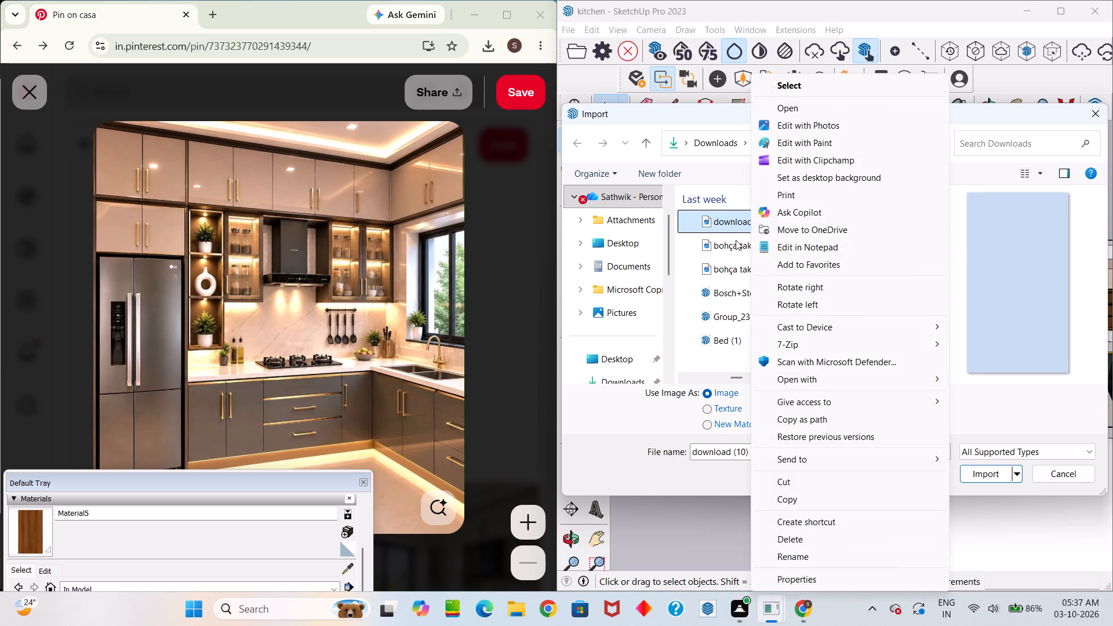
right_click(730, 247)
right_drag(712, 257, 718, 272)
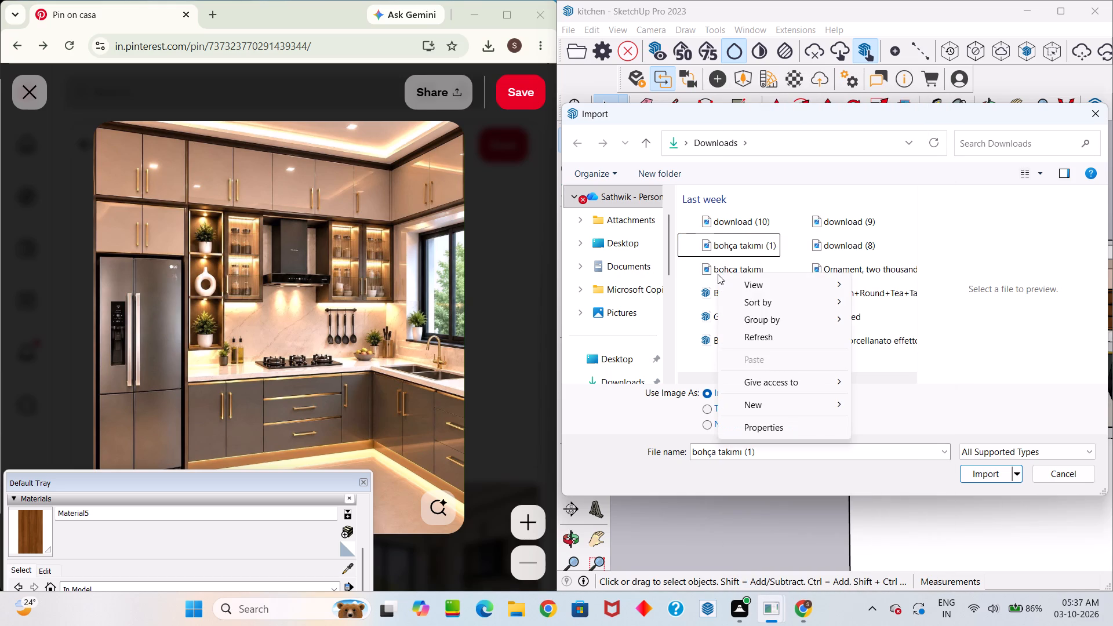
right_click(717, 267)
right_click(716, 293)
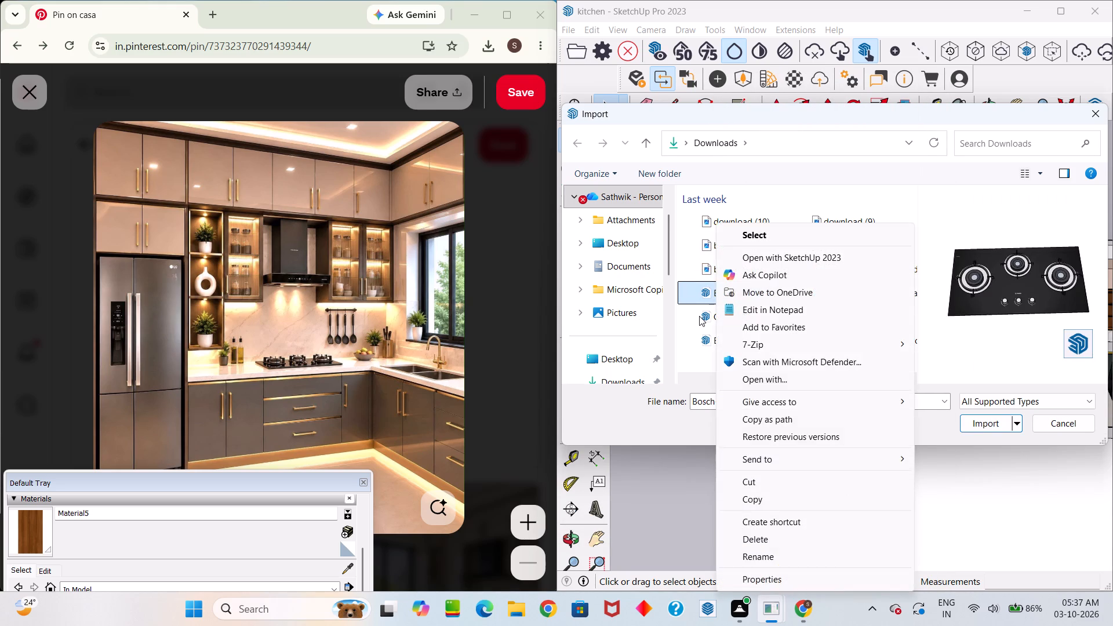
right_click(699, 316)
right_click(719, 312)
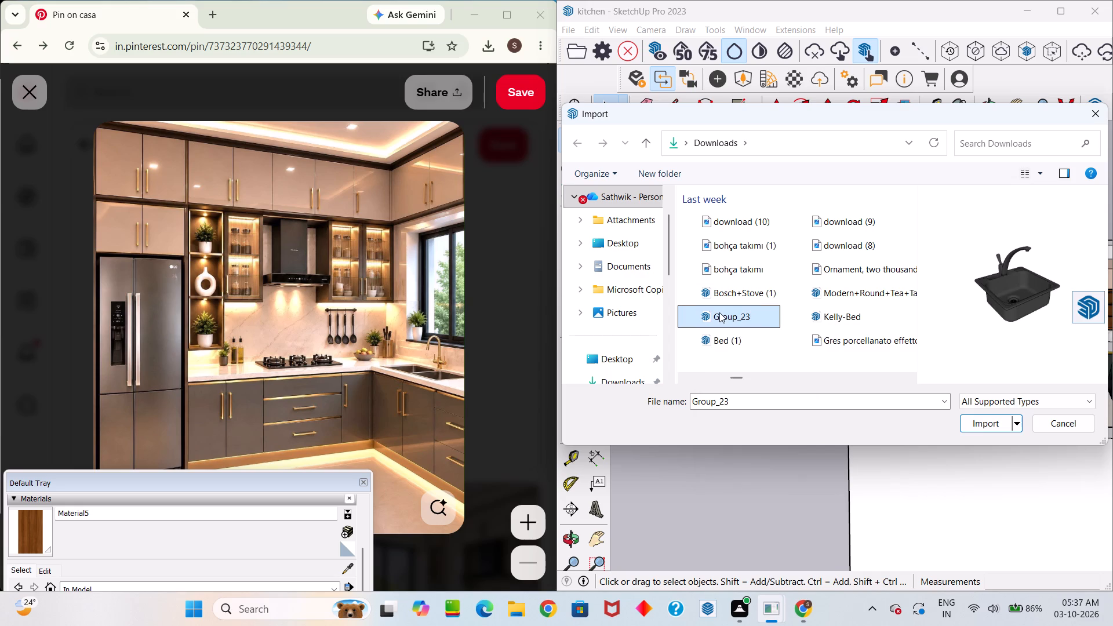
right_click(704, 333)
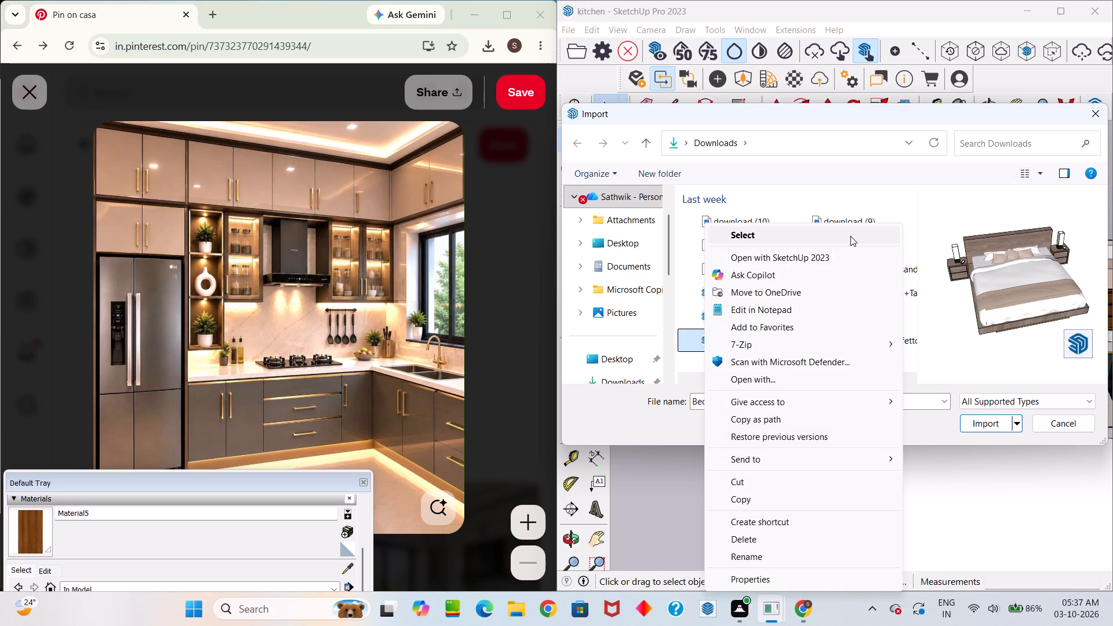
Preview the Downloads files from download (9) through the Ornament image and Kelly-Bed to the Gres porcellanato texture.
right_click(871, 217)
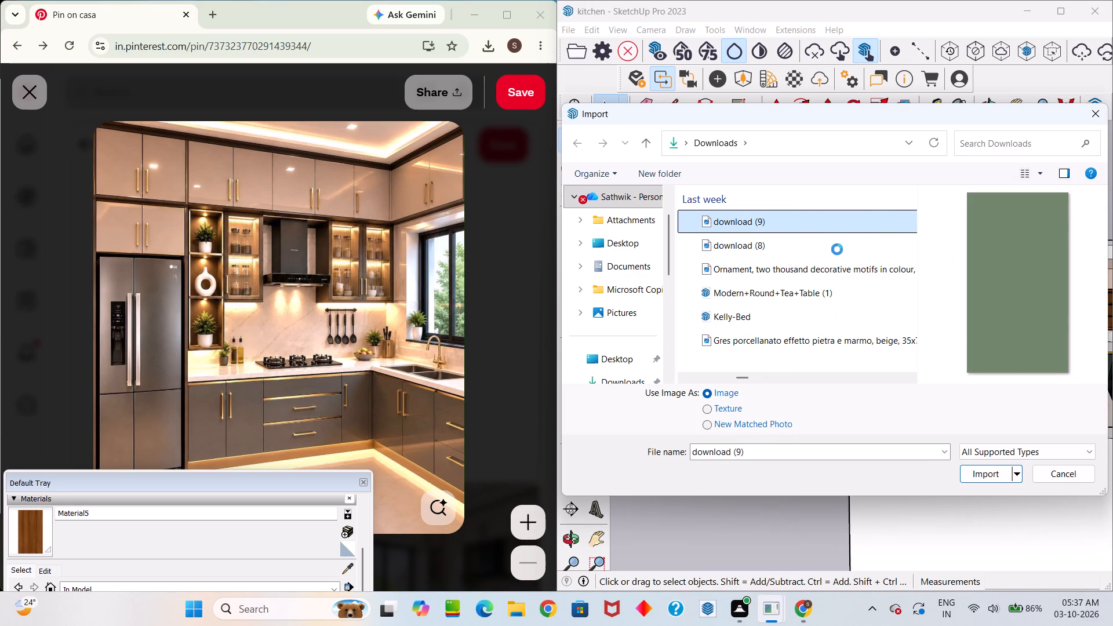
right_click(780, 248)
right_click(730, 266)
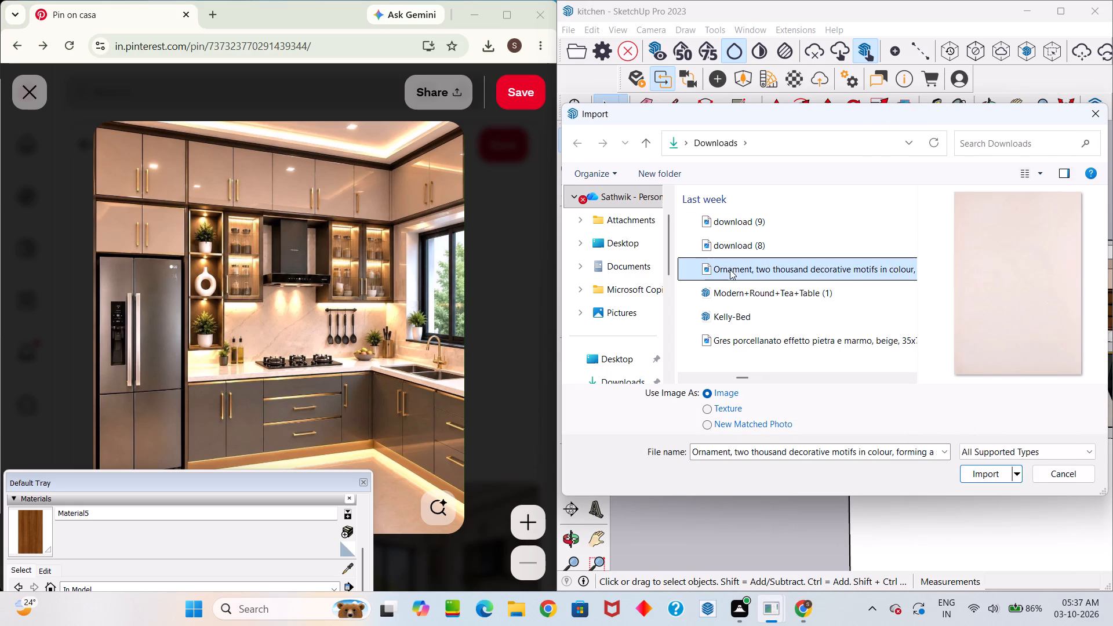
right_click(723, 287)
right_click(719, 318)
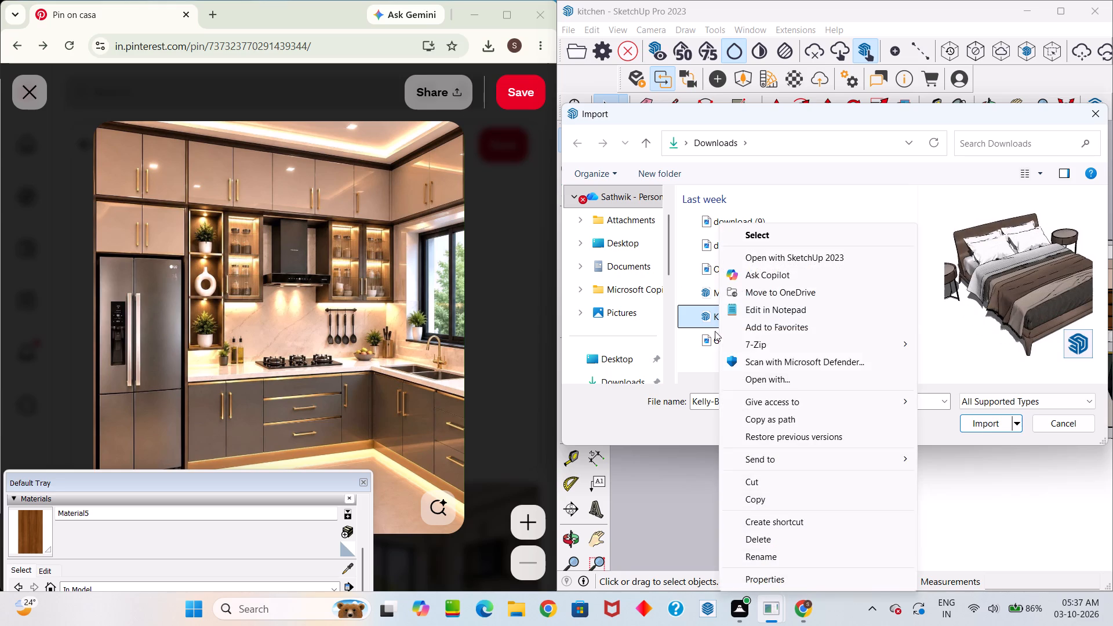
right_click(711, 334)
scroll(709, 243, up, 3)
middle_click(703, 246)
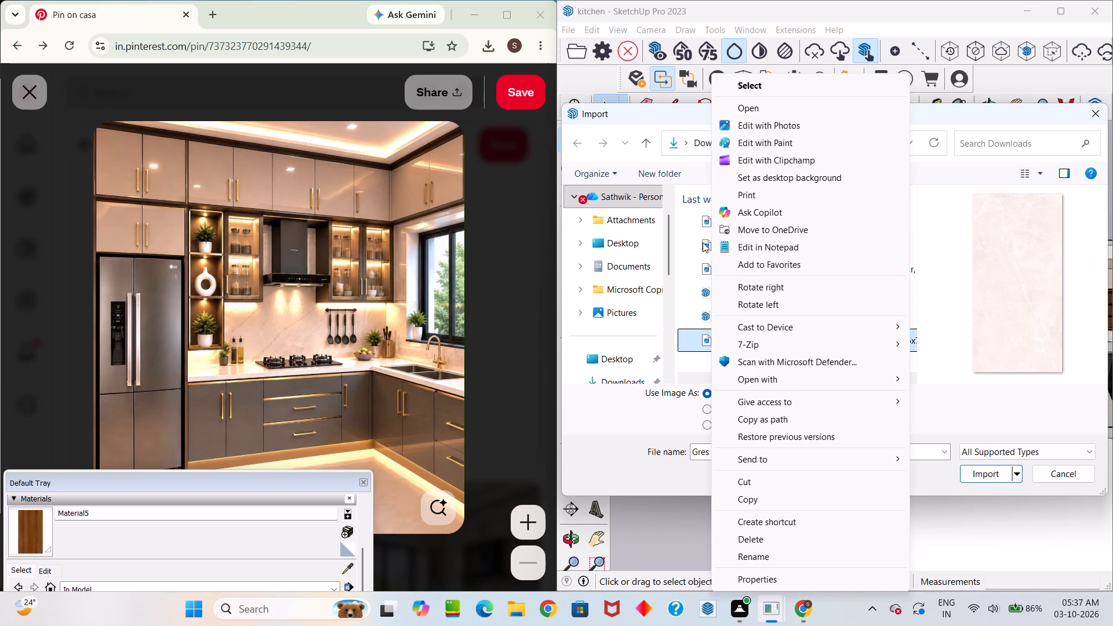
click(699, 216)
scroll(721, 212, up, 2)
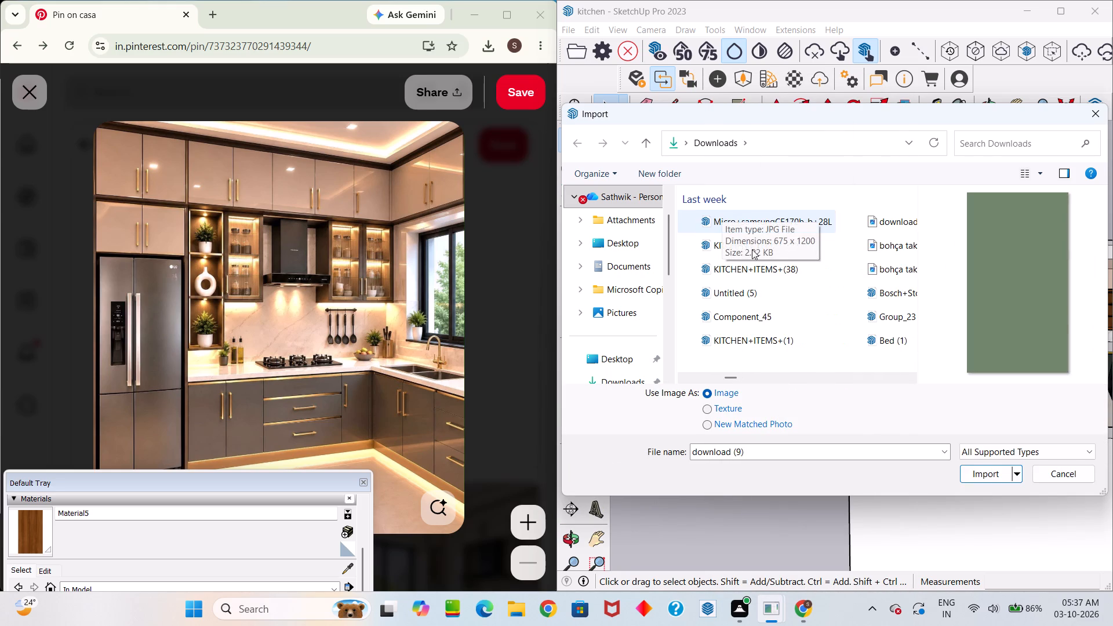
Preview the Samsung microwave, KITCHEN+ITEMS, Untitled (5) and Component_45 models in Downloads as candidates for import.
right_click(737, 223)
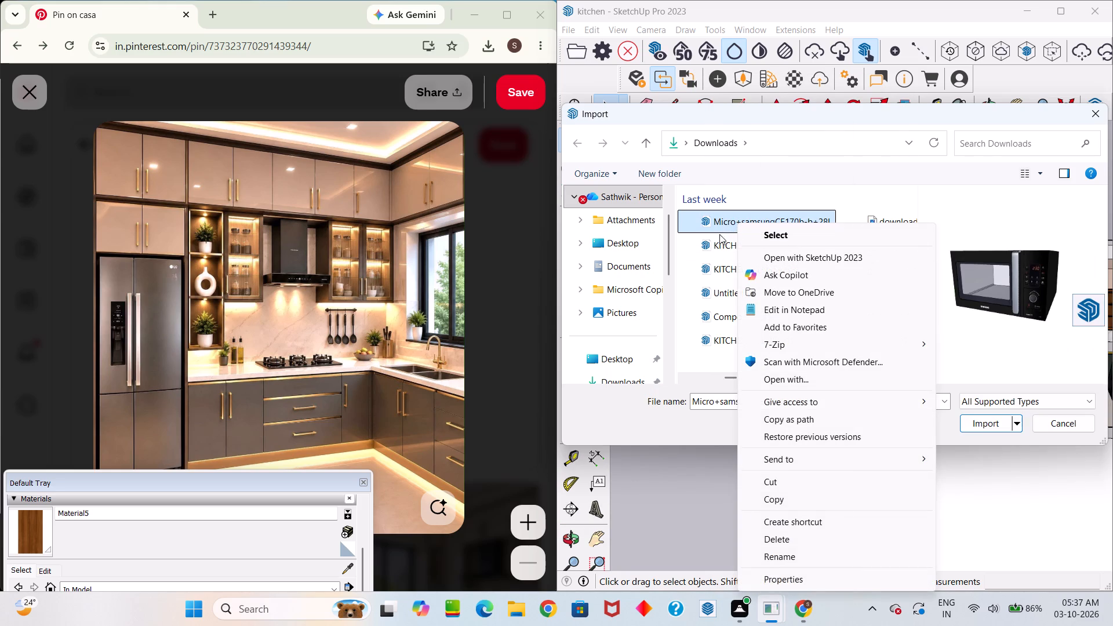
right_click(717, 243)
right_click(714, 279)
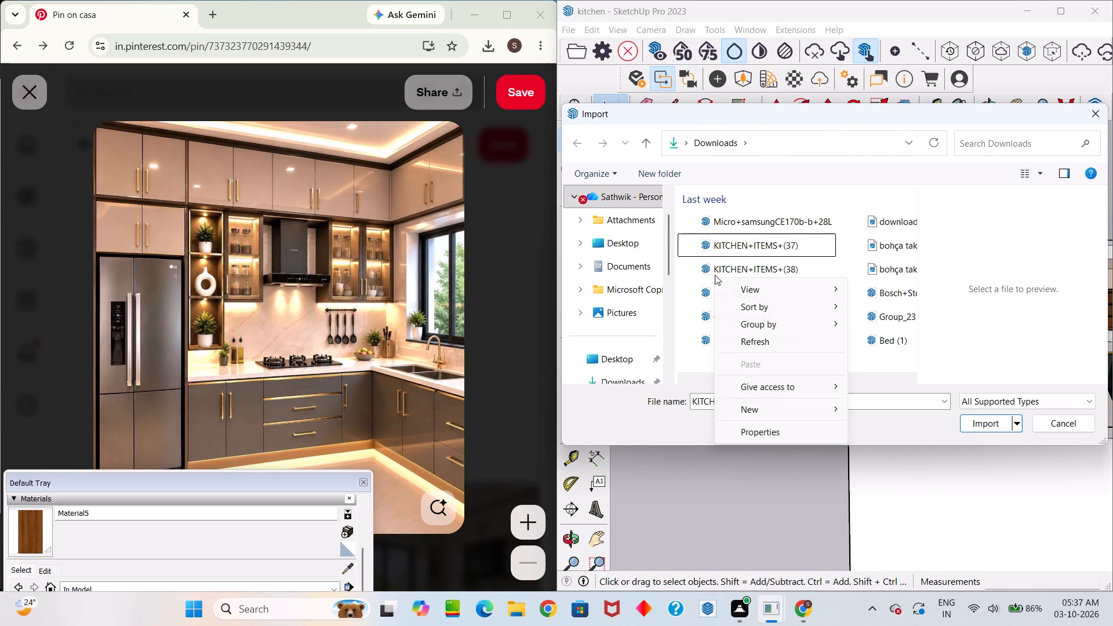
right_click(714, 270)
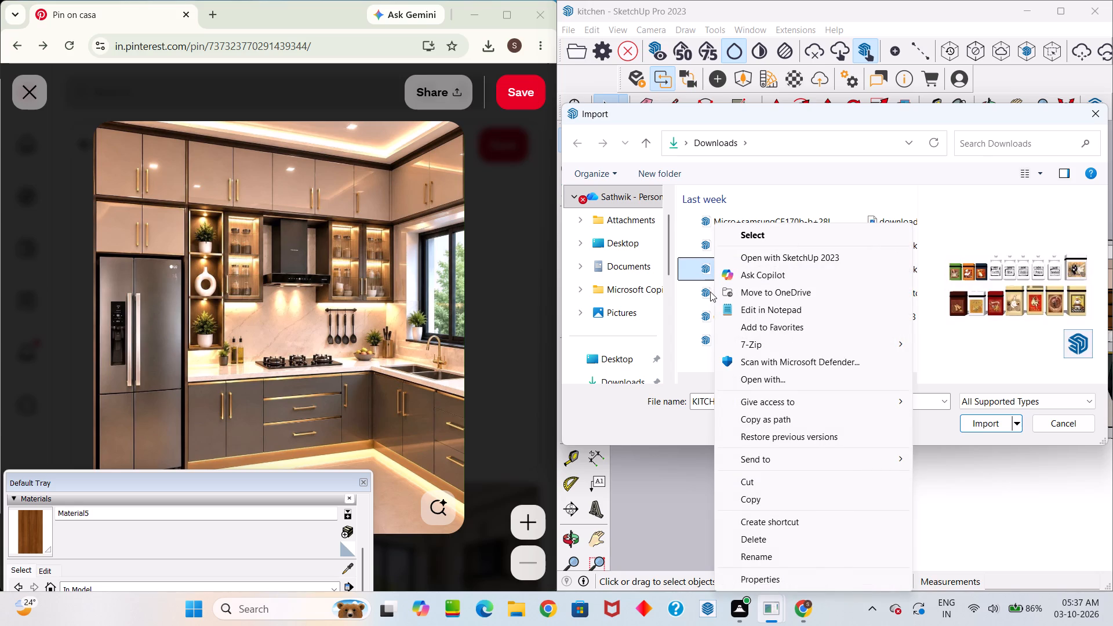
right_click(699, 292)
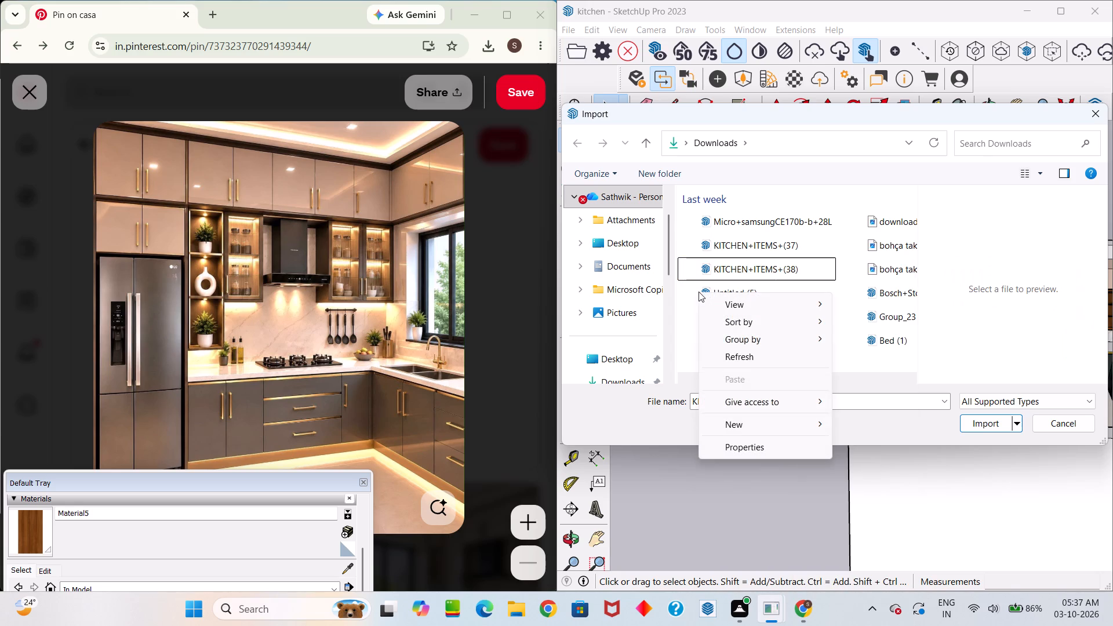
right_click(740, 285)
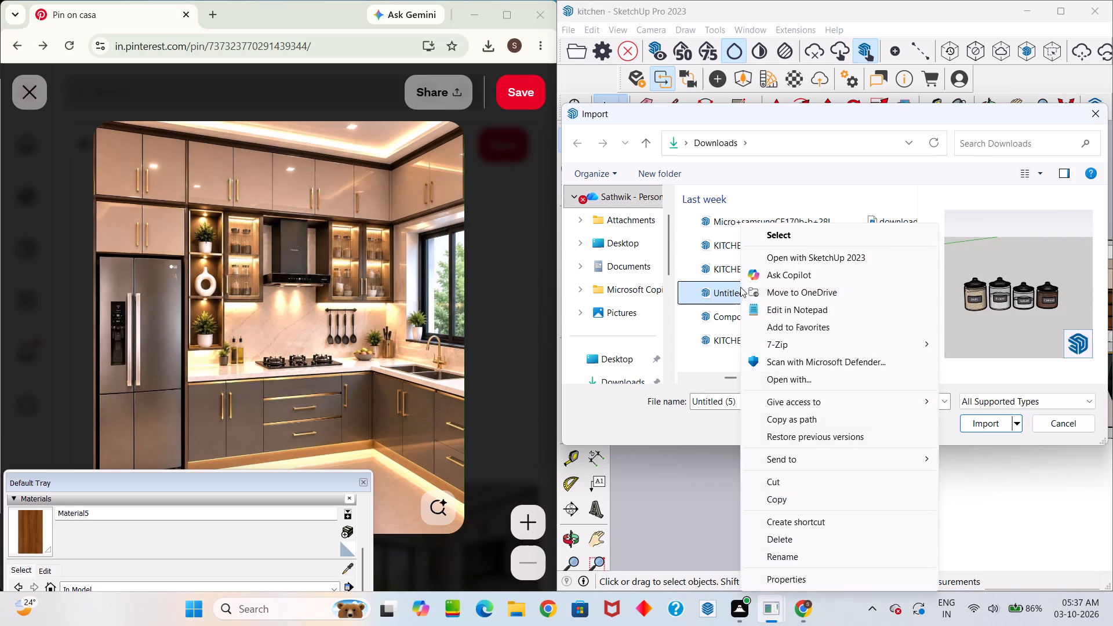
right_click(720, 312)
right_click(706, 336)
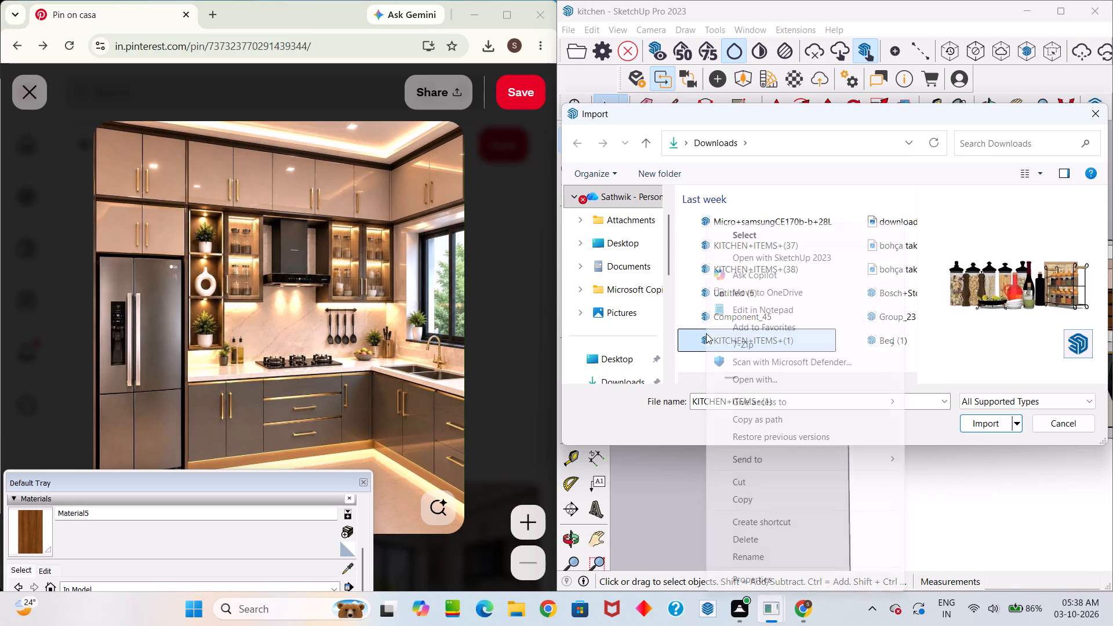
right_click(910, 222)
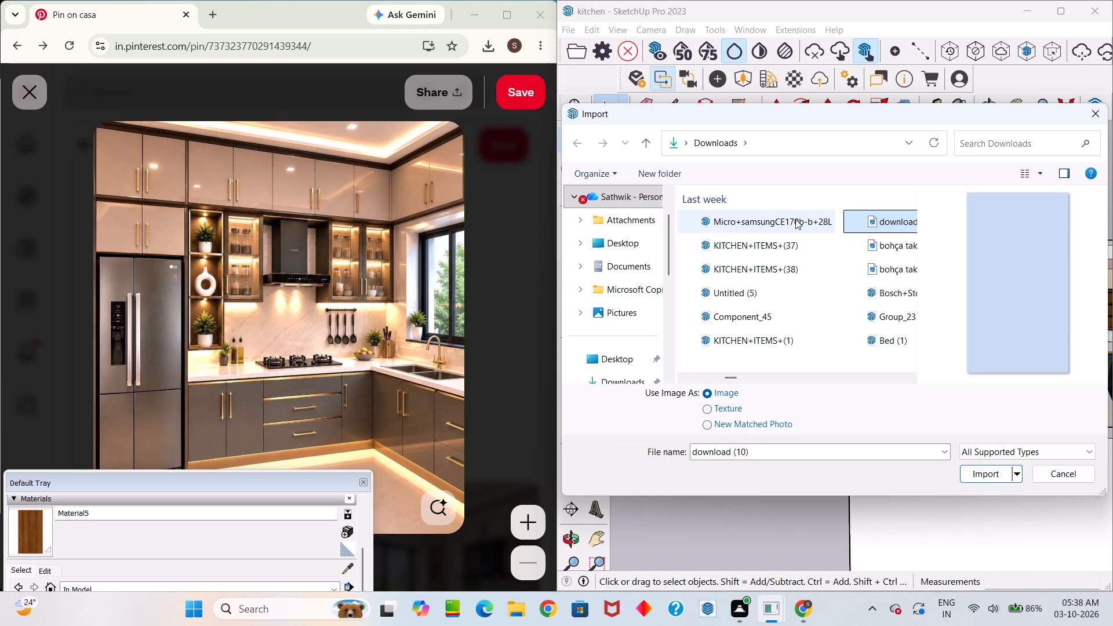
Import the FABER+SUNNY 60cm CHIMNEY model from Downloads and place it above the upper cabinets of the kitchen's back wall.
scroll(795, 219, up, 1)
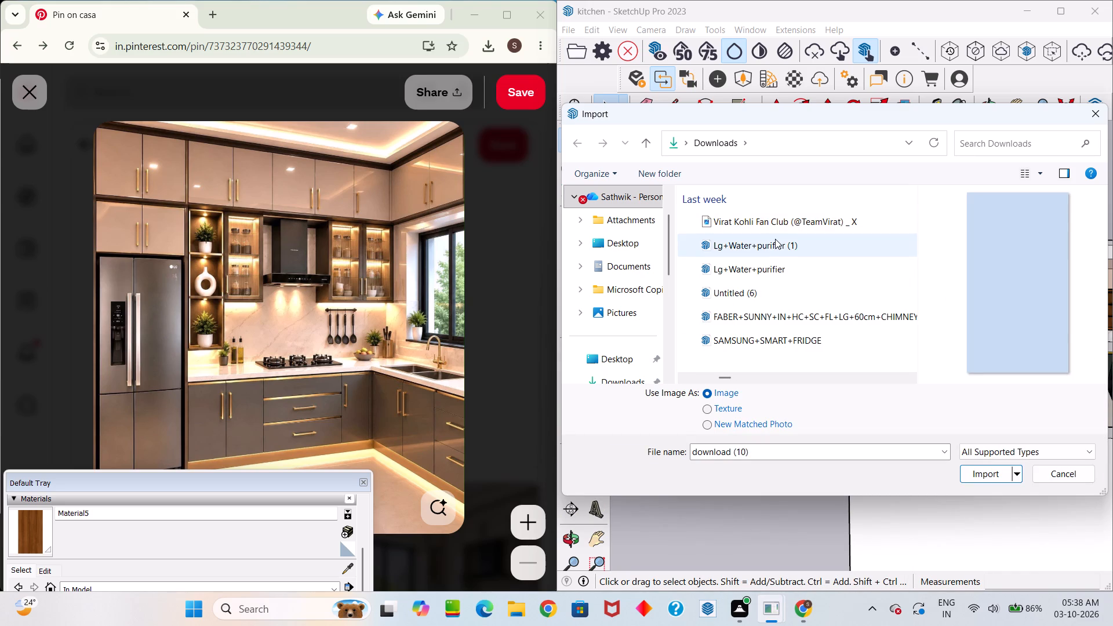
right_click(758, 289)
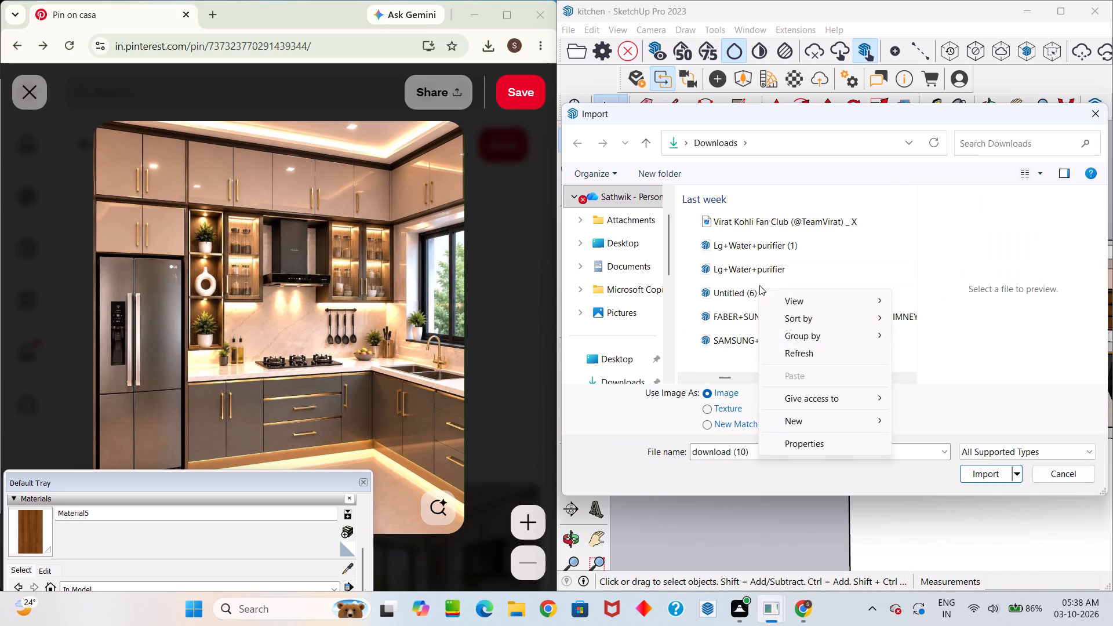
click(741, 289)
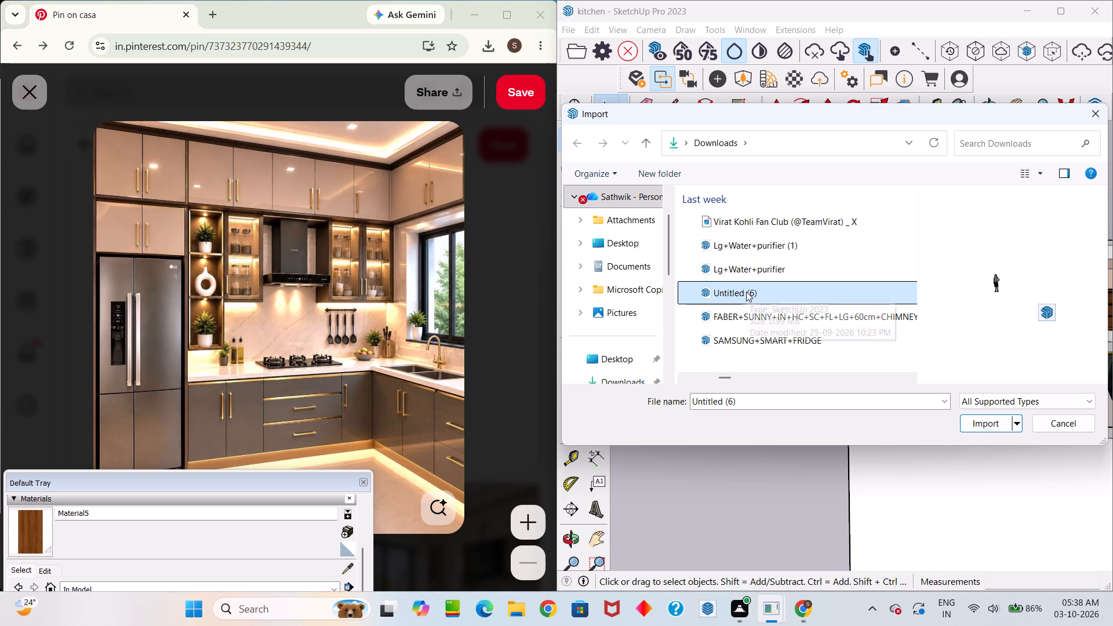
click(723, 318)
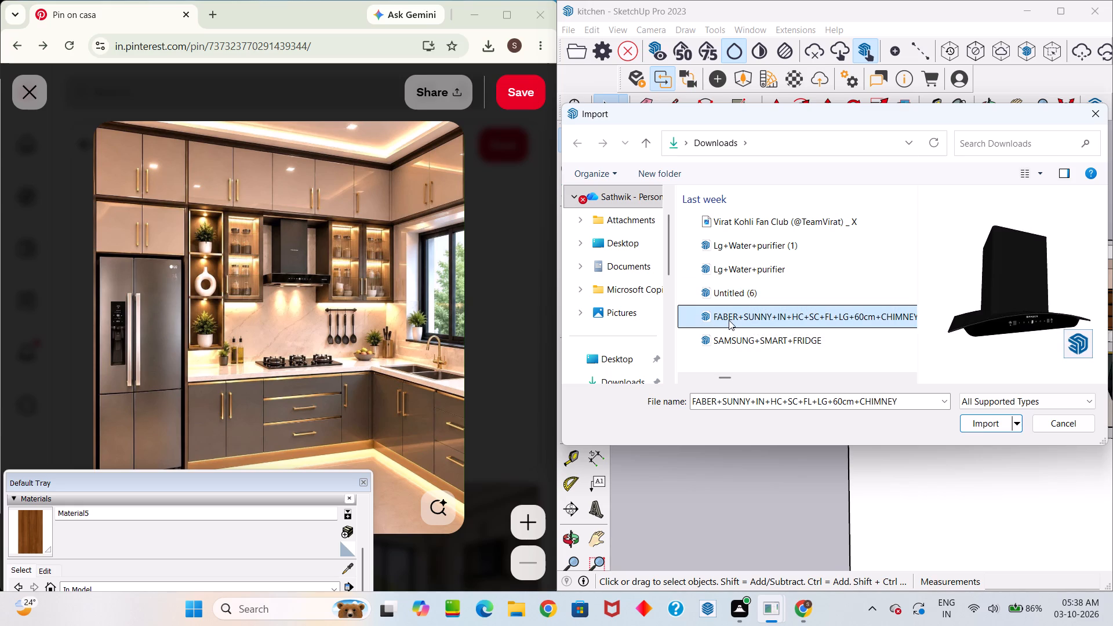
click(1002, 425)
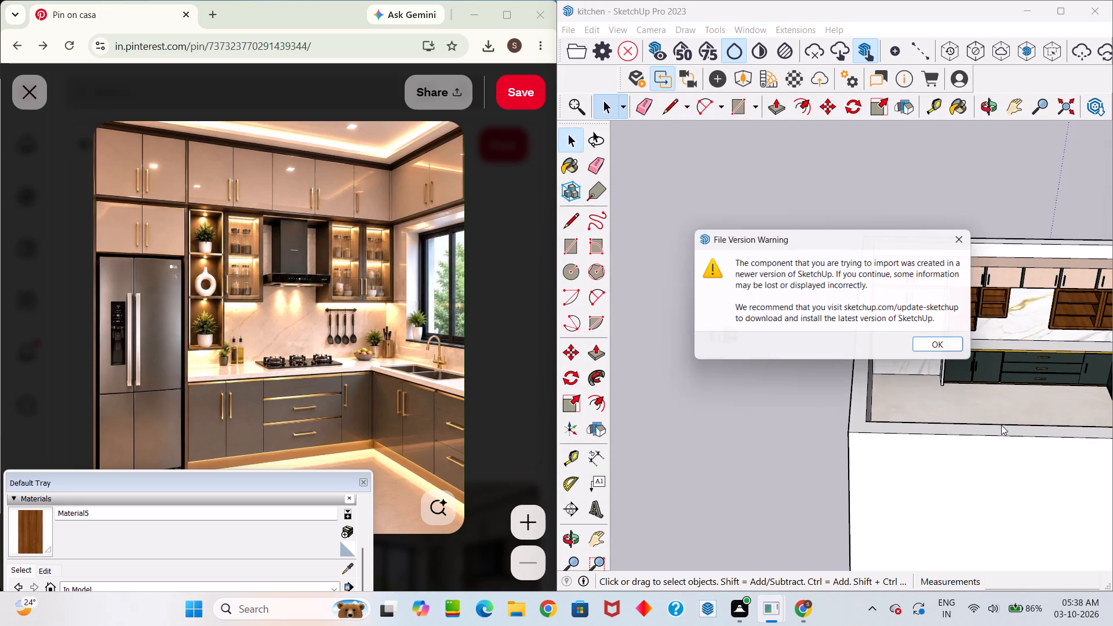
click(954, 352)
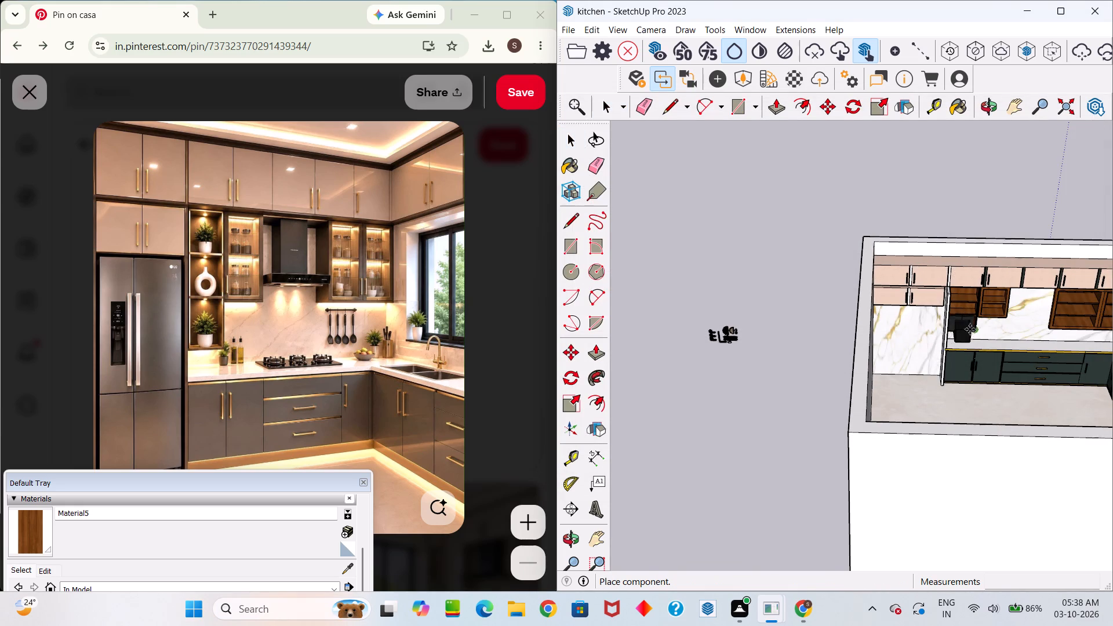
scroll(974, 327, up, 4)
scroll(1067, 316, up, 4)
middle_drag(1076, 305, 1070, 208)
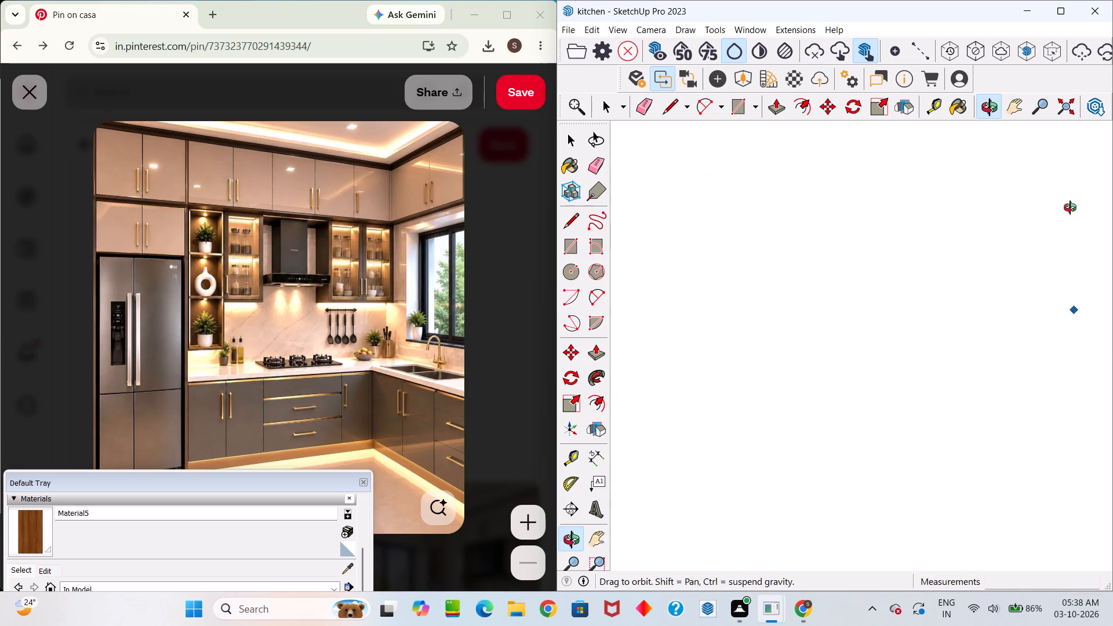
middle_drag(1070, 208, 994, 405)
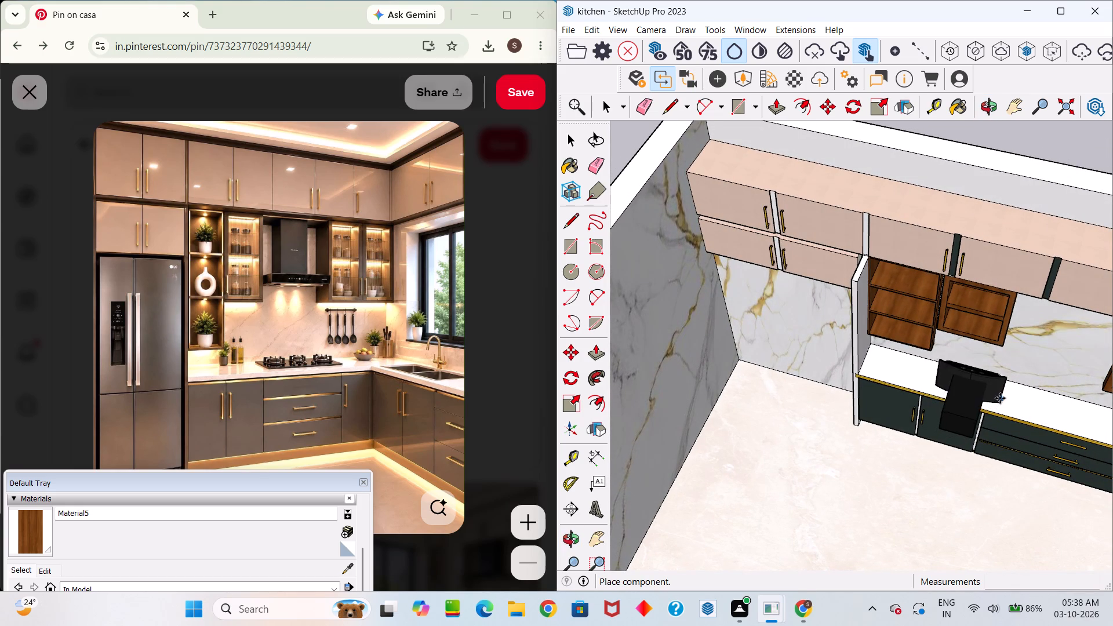
click(998, 203)
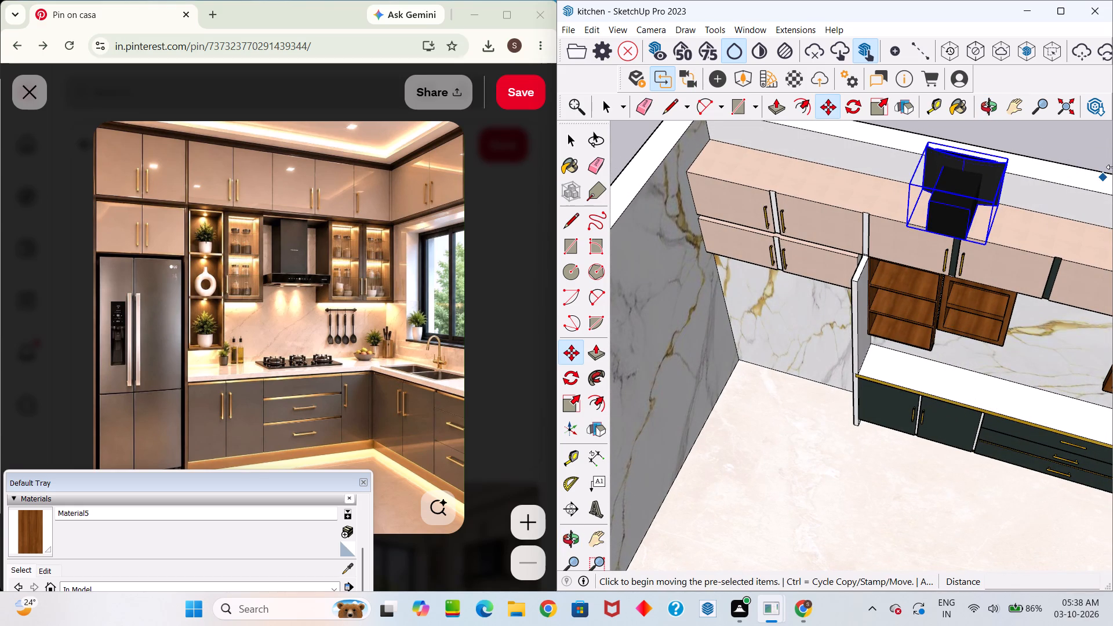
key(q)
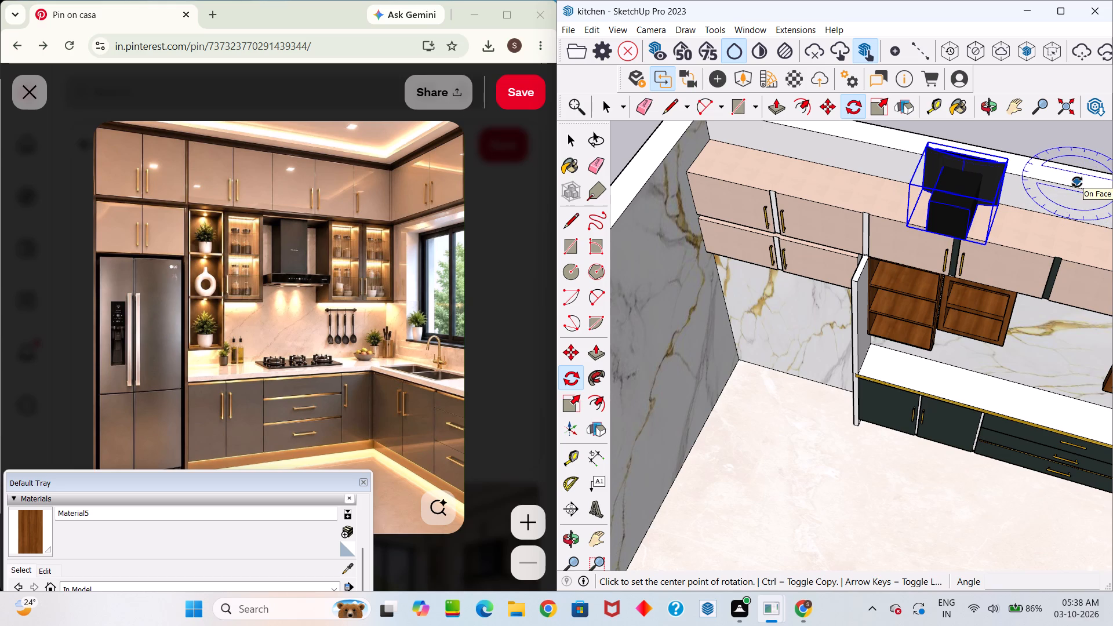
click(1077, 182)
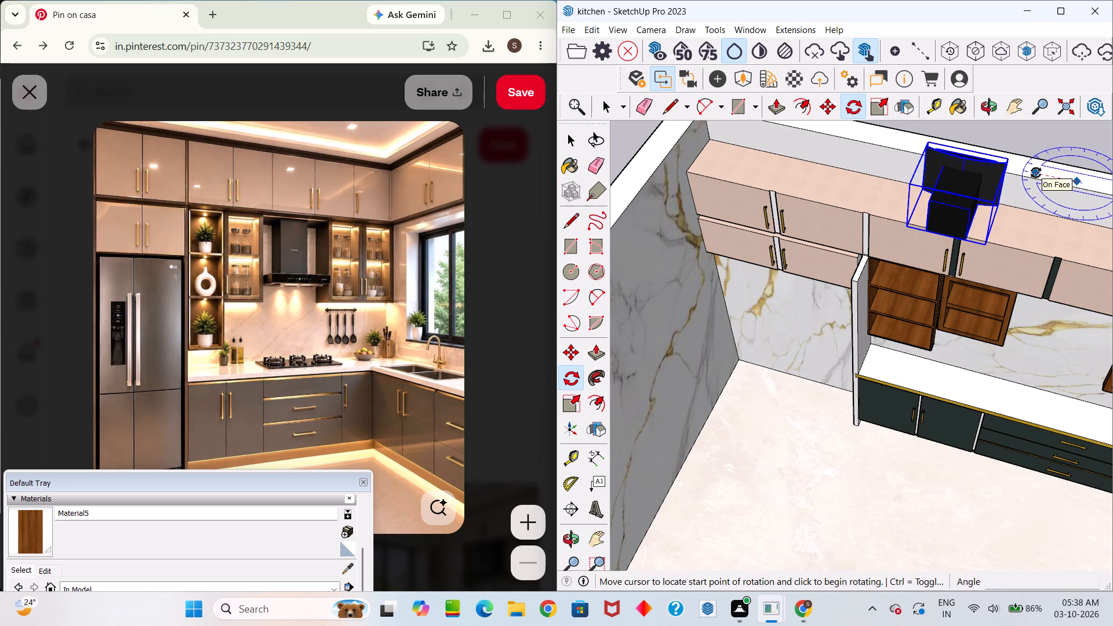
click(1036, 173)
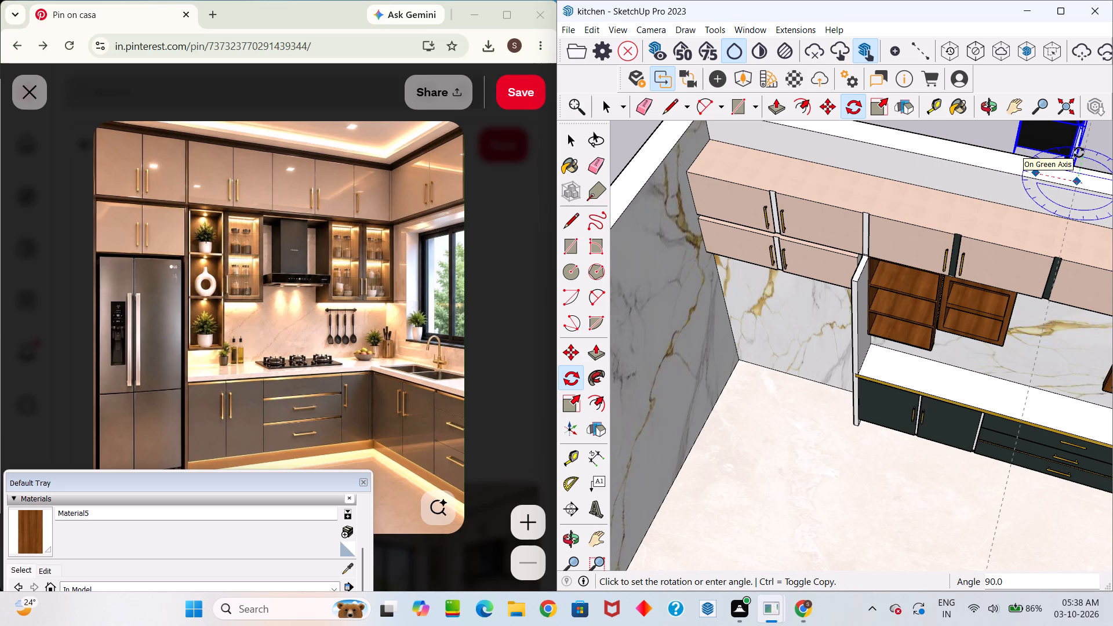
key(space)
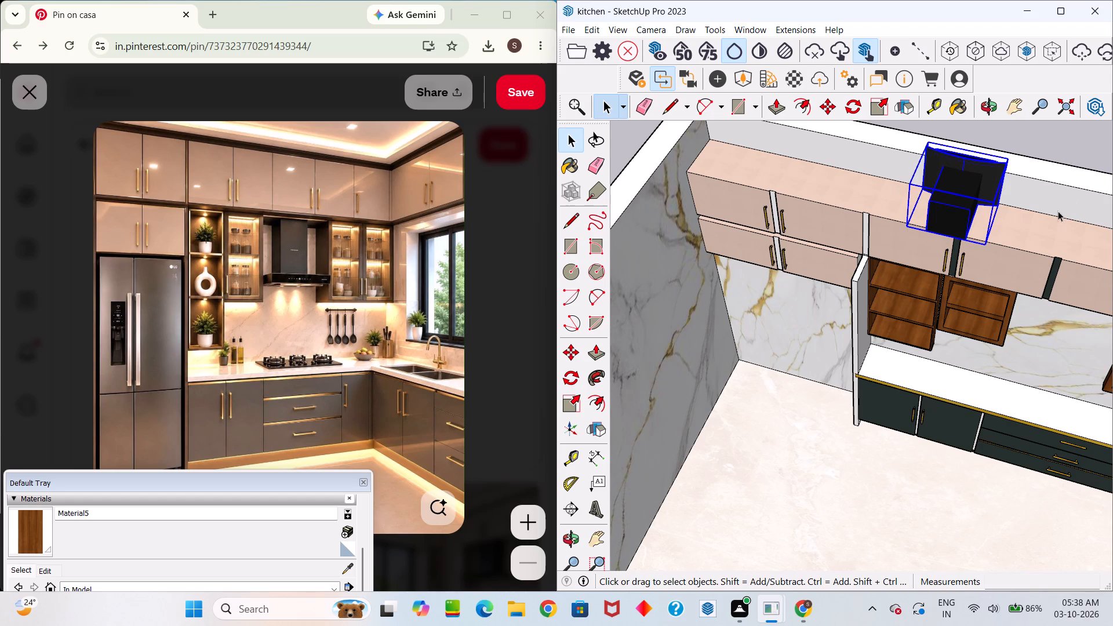
Rotate the chimney 90 degrees in the plane of the back wall, using a centre point just above the upper cabinets.
key(q)
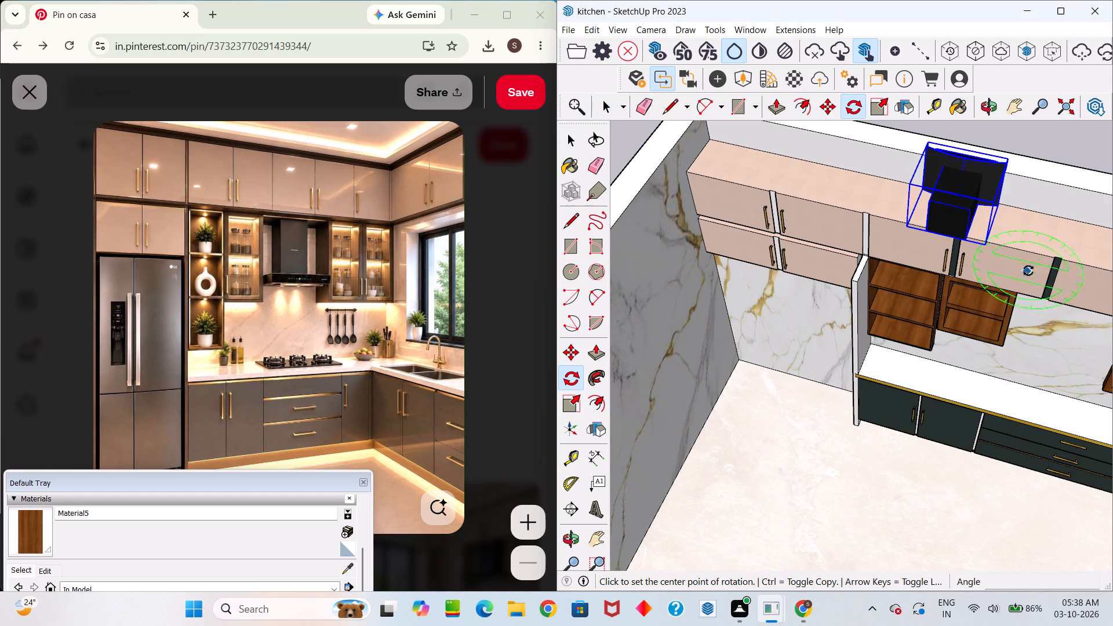
click(1057, 205)
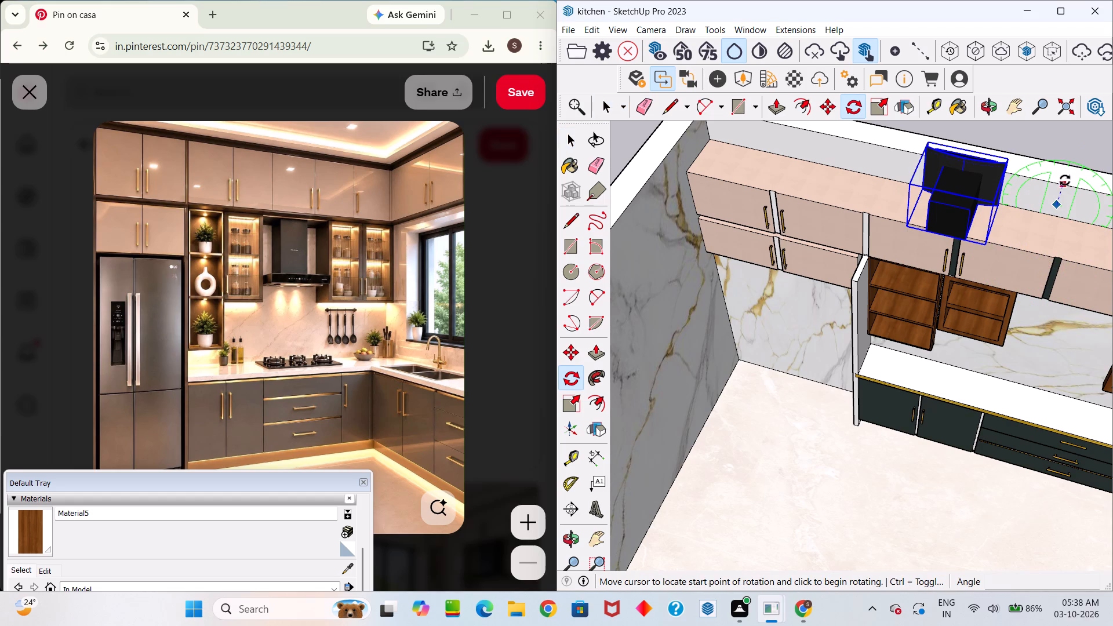
click(1066, 179)
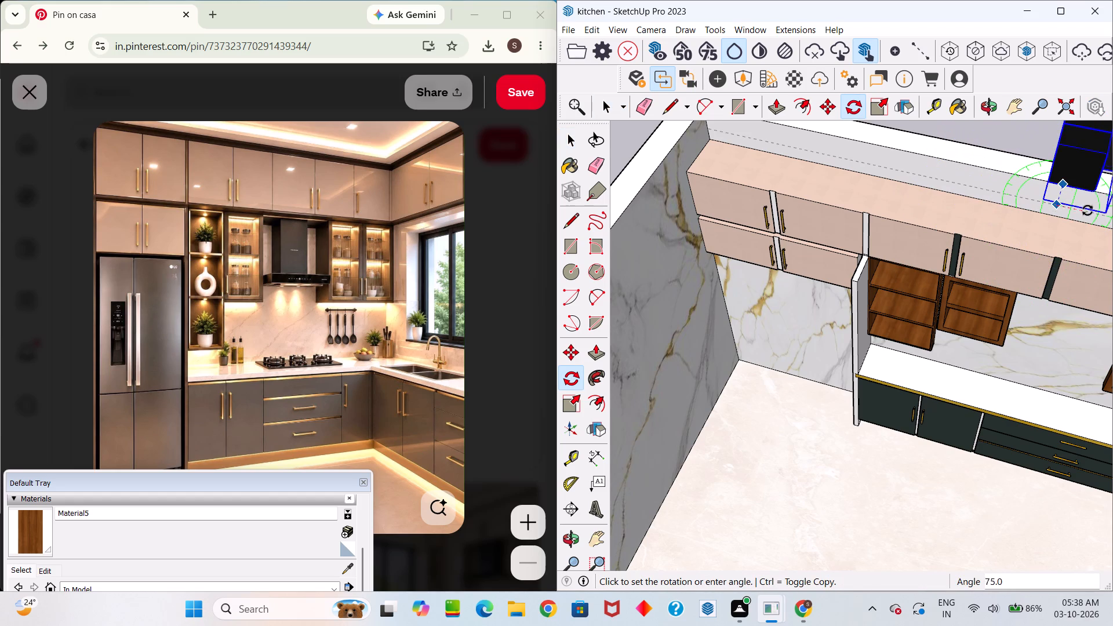
click(1088, 211)
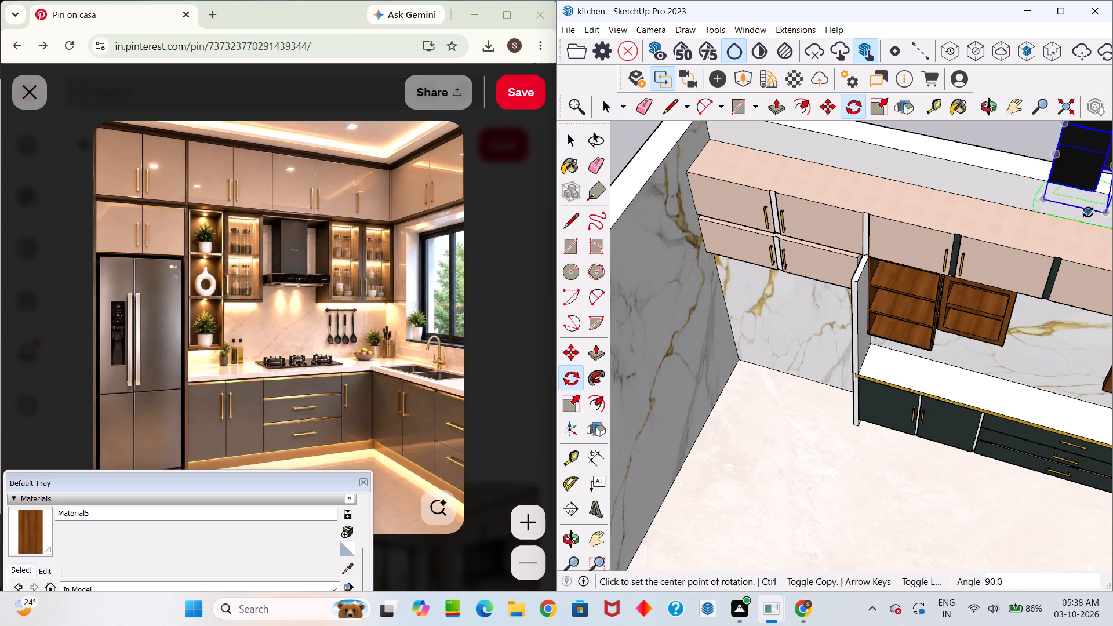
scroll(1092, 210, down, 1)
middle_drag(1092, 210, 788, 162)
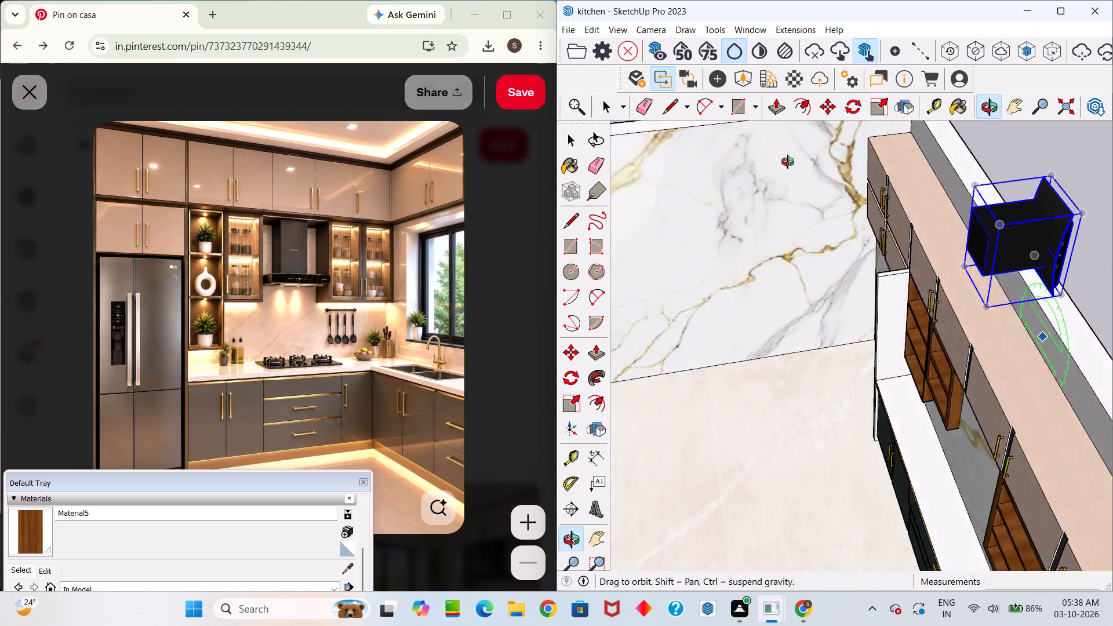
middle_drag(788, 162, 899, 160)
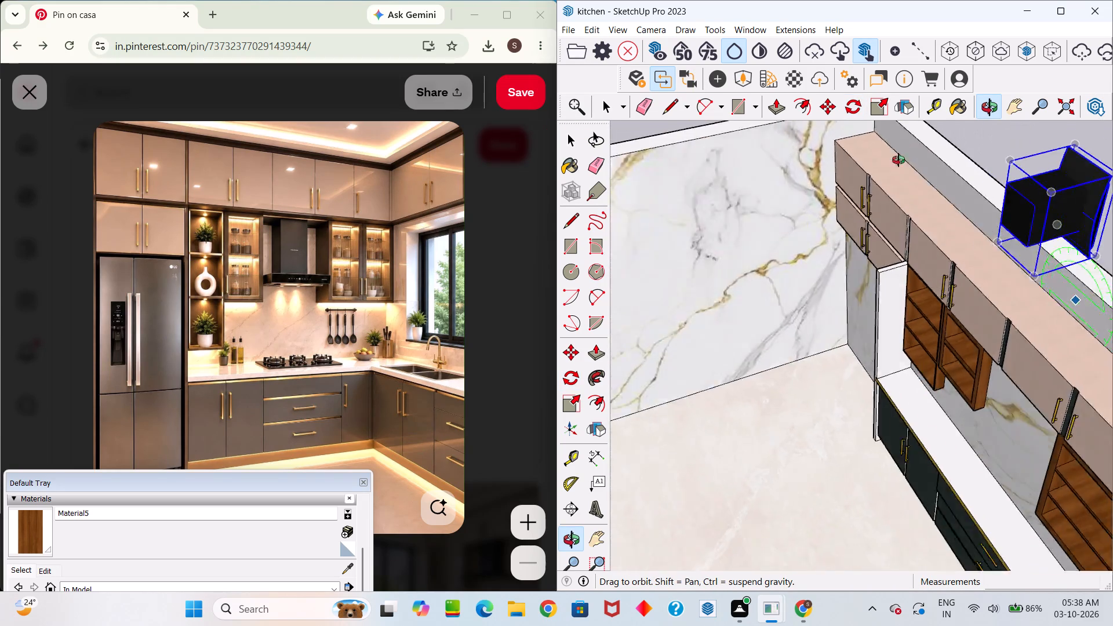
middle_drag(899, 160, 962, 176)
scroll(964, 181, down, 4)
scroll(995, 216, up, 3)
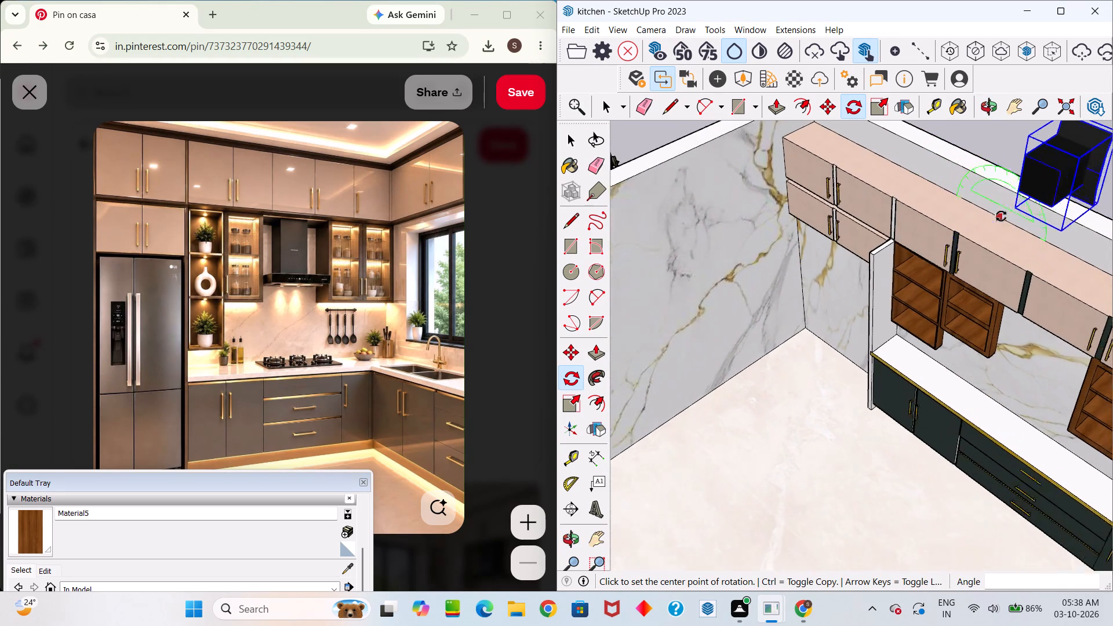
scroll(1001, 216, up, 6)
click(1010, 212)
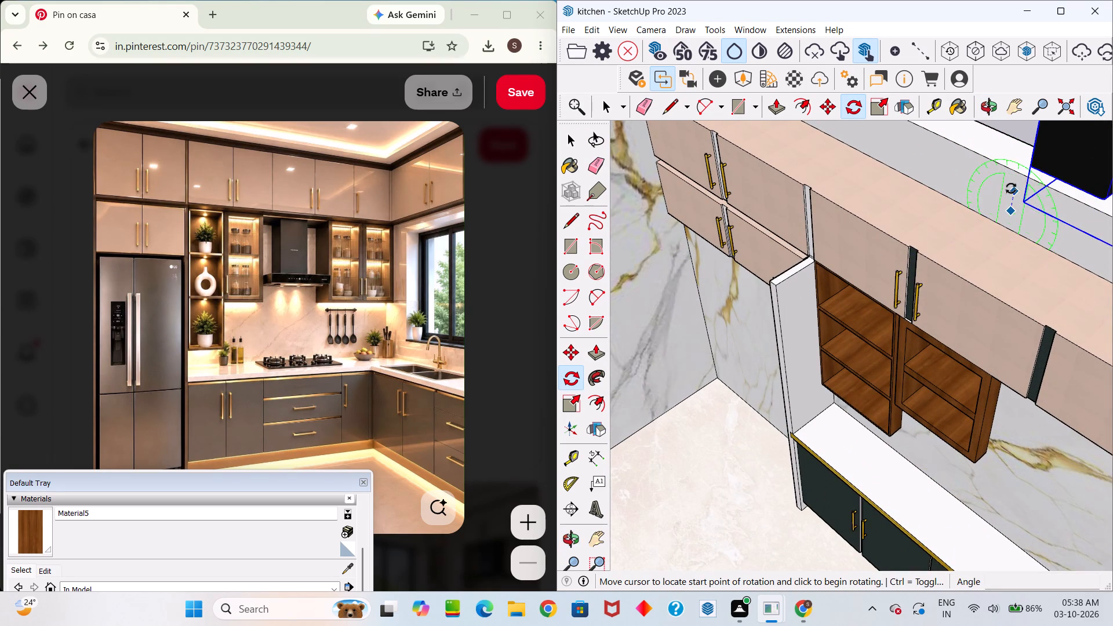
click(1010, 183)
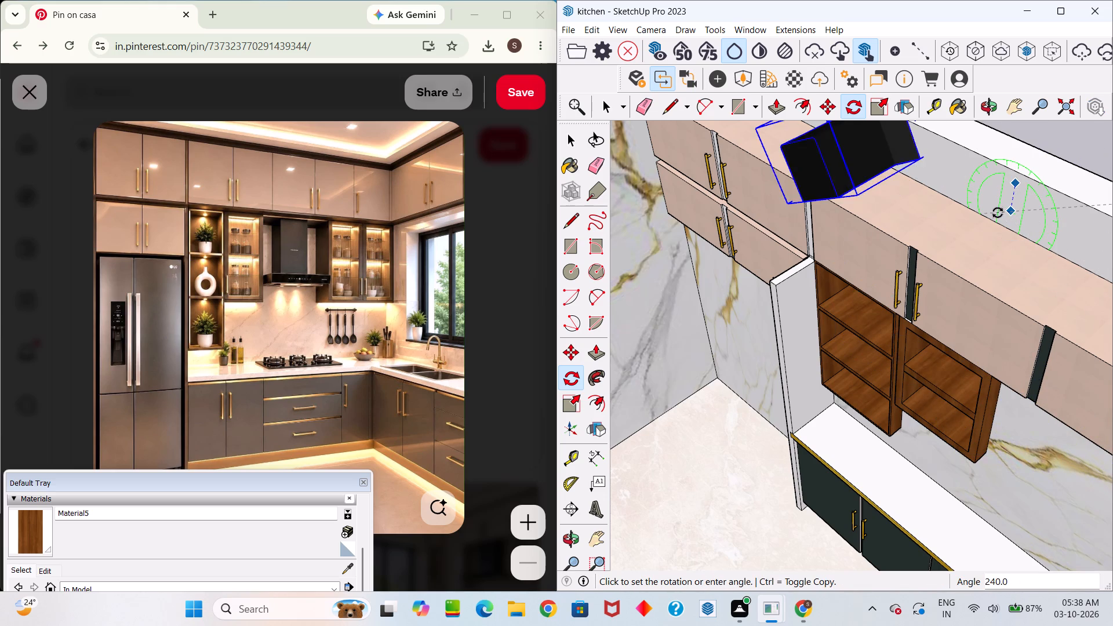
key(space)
Rotate the chimney about half a turn around the vertical axis, with the centre point near its base at the back wall.
scroll(988, 206, down, 9)
middle_drag(1039, 192, 1075, 107)
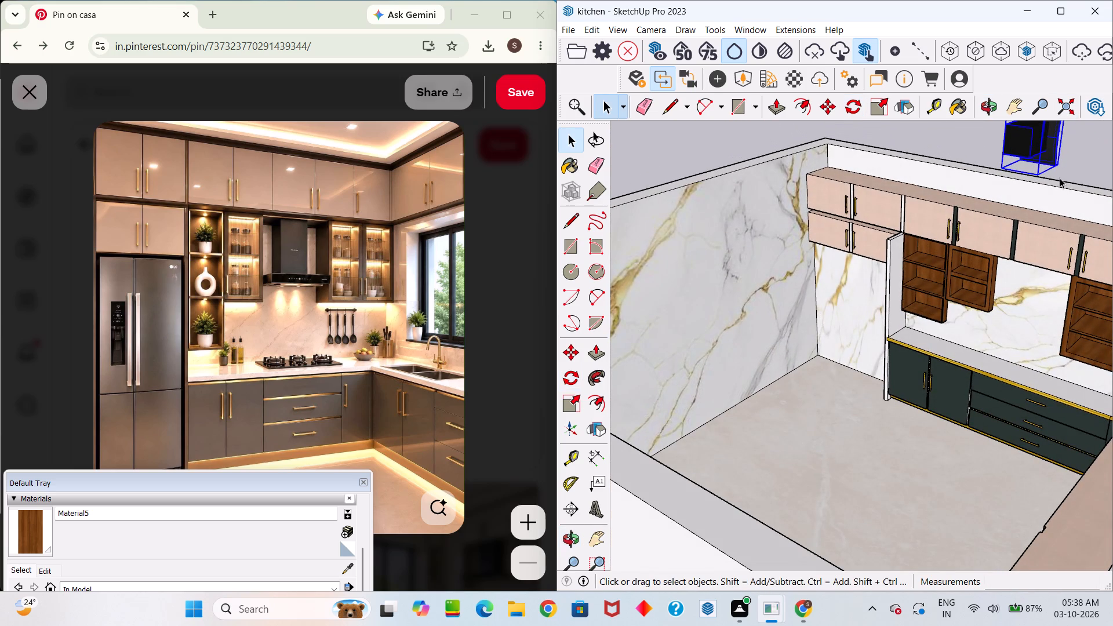
key(q)
click(1060, 178)
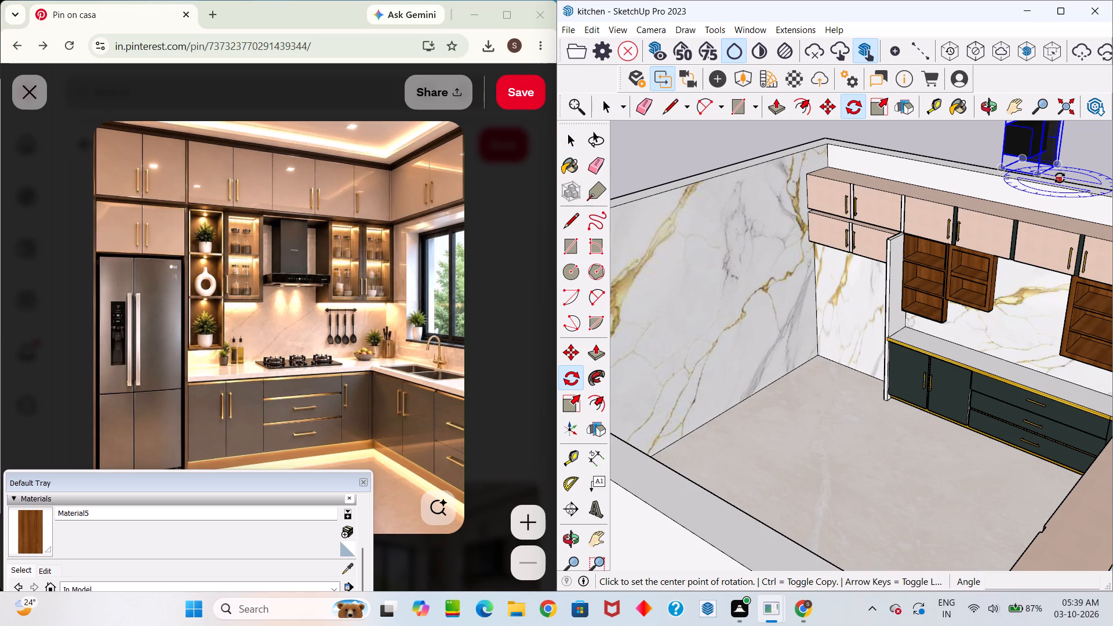
click(1099, 184)
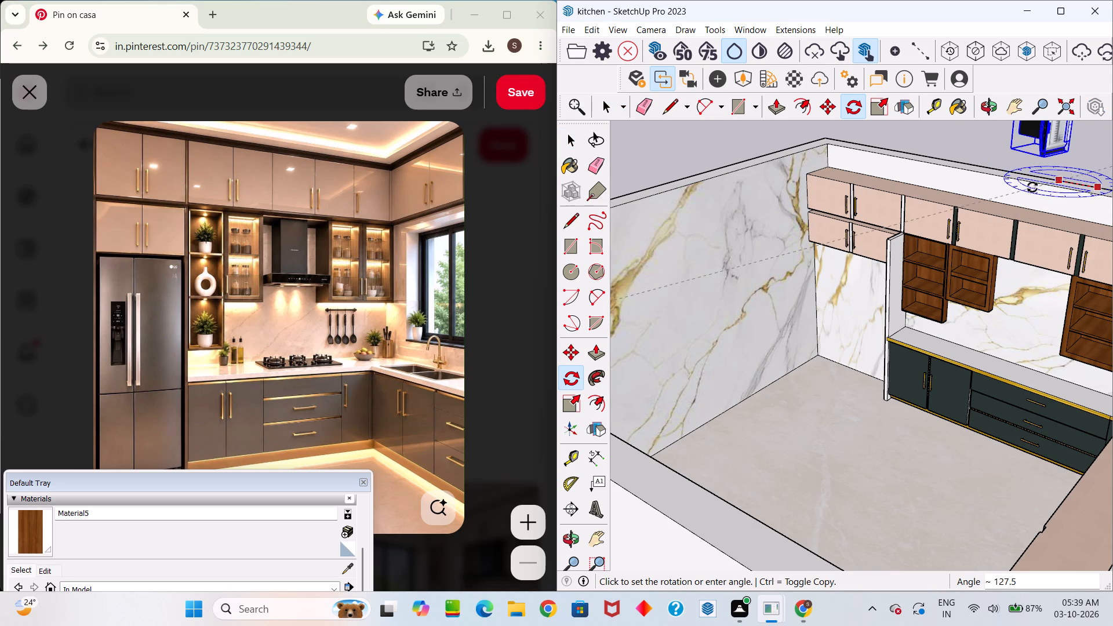
click(979, 163)
Rotate the chimney roughly a quarter turn about the red axis, using a centre point on the marble side wall.
middle_drag(1014, 152, 729, 219)
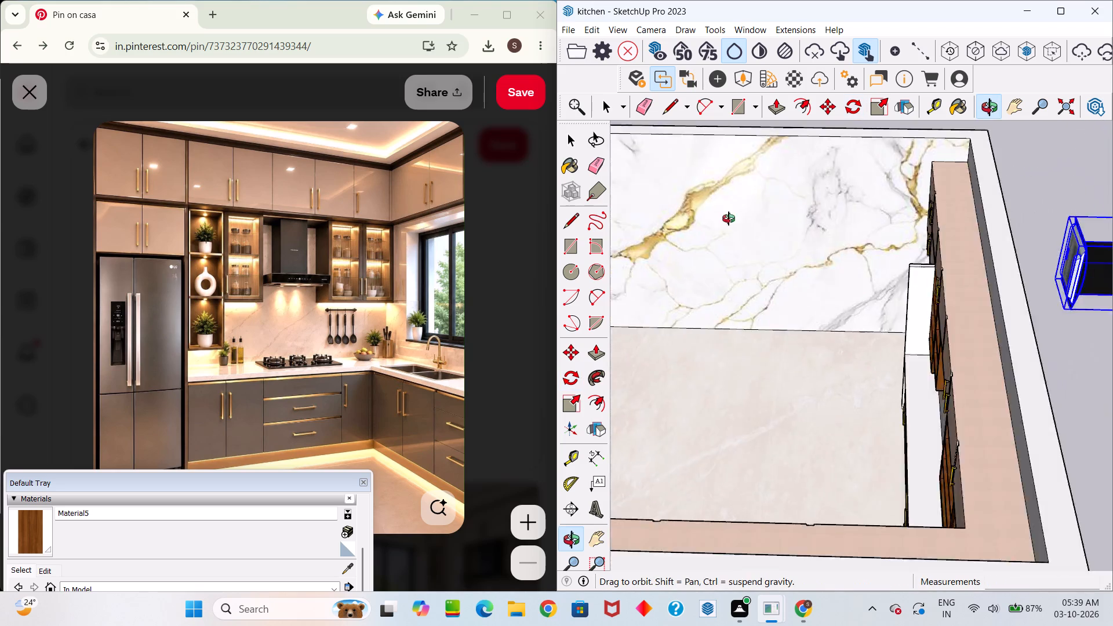
middle_drag(729, 219, 616, 217)
scroll(616, 217, up, 1)
scroll(635, 228, down, 4)
middle_drag(792, 272, 768, 303)
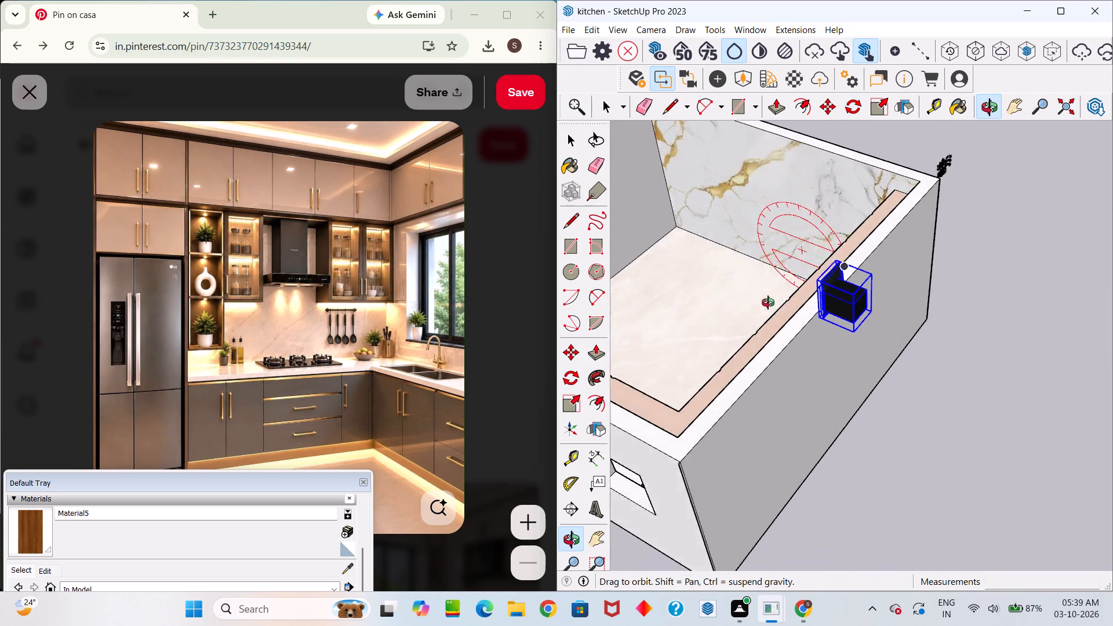
middle_drag(768, 303, 661, 279)
click(835, 192)
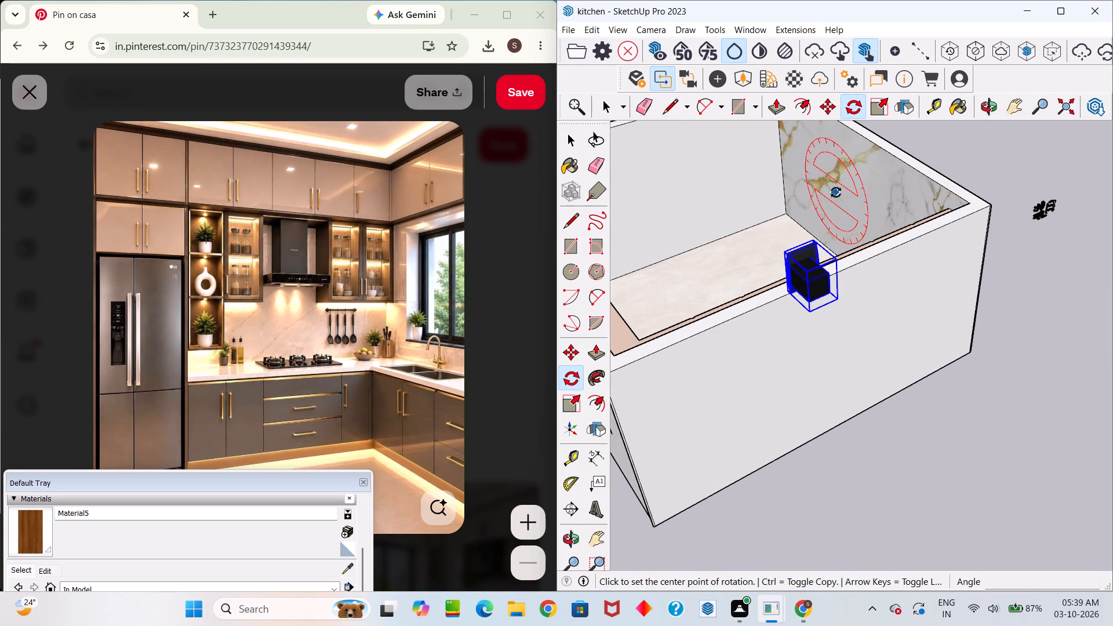
click(838, 139)
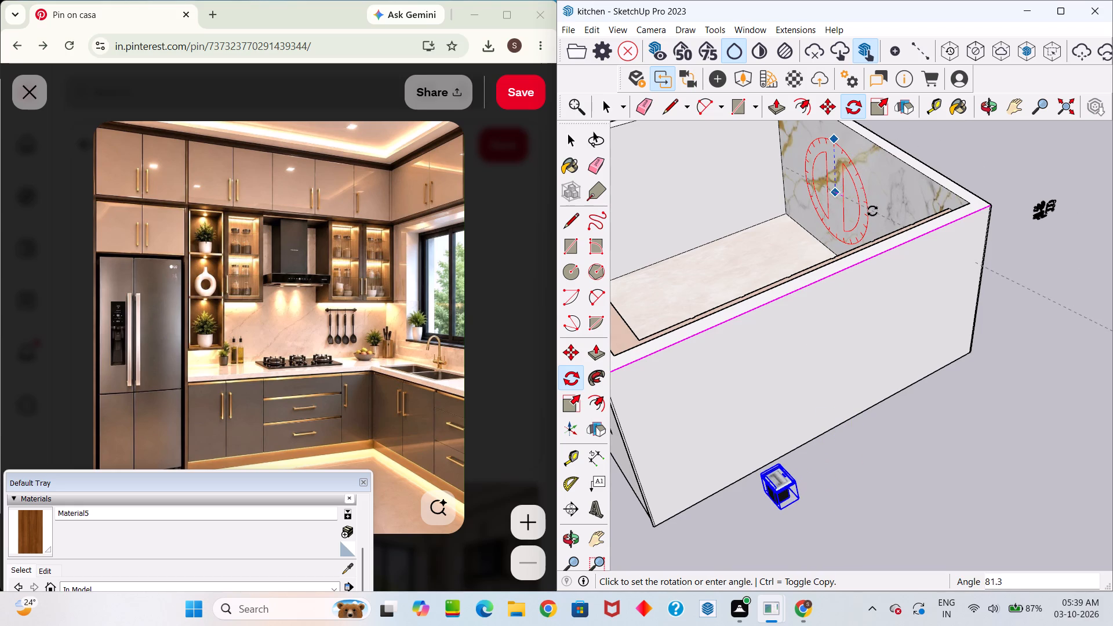
click(874, 221)
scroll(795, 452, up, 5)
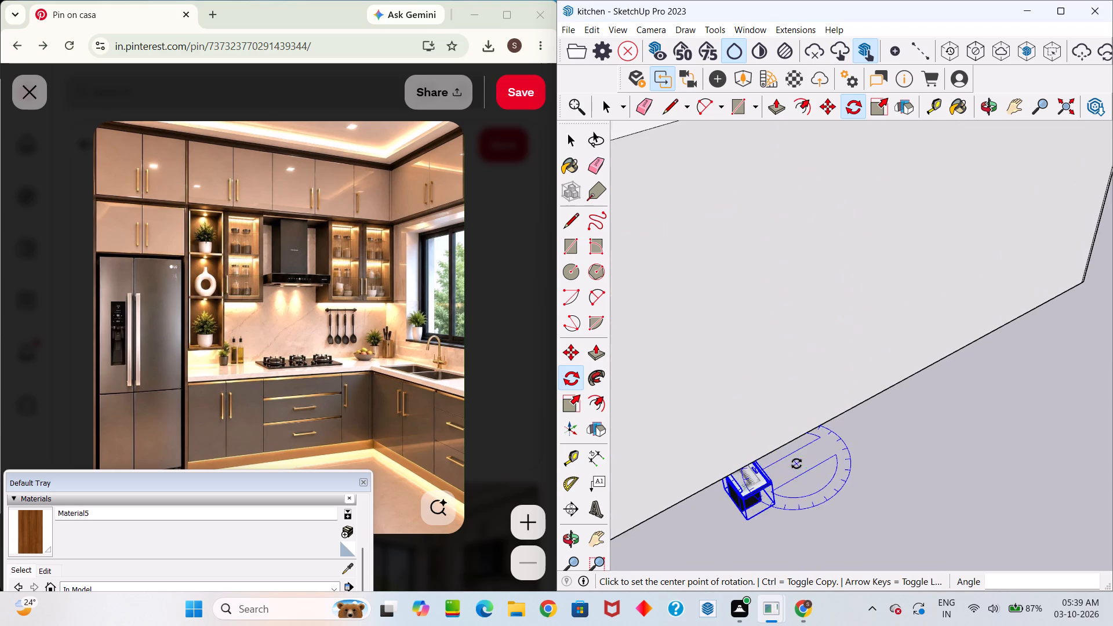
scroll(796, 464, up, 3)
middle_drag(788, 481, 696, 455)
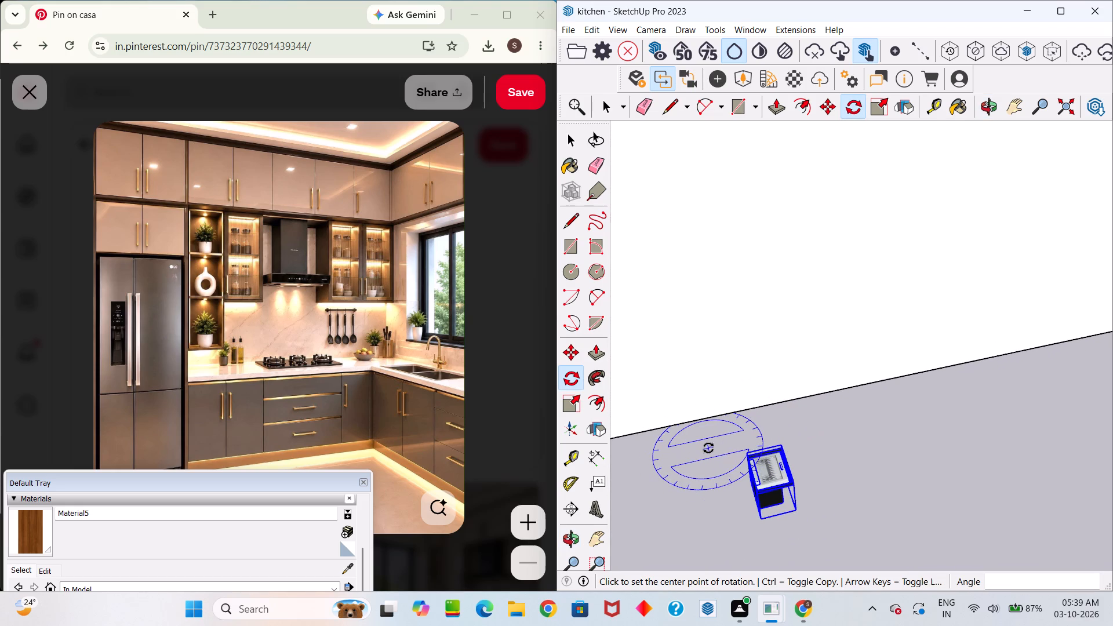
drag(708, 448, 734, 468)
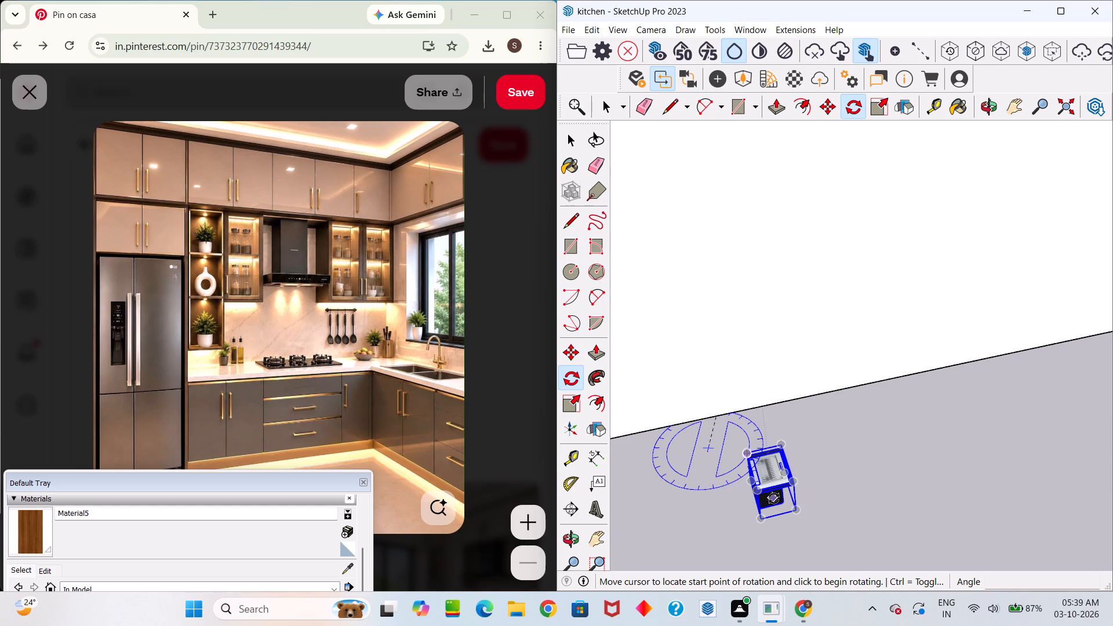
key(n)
Move the chimney by its lower corner from outside the room to the top of the back wall, above the upper cabinets.
key(m)
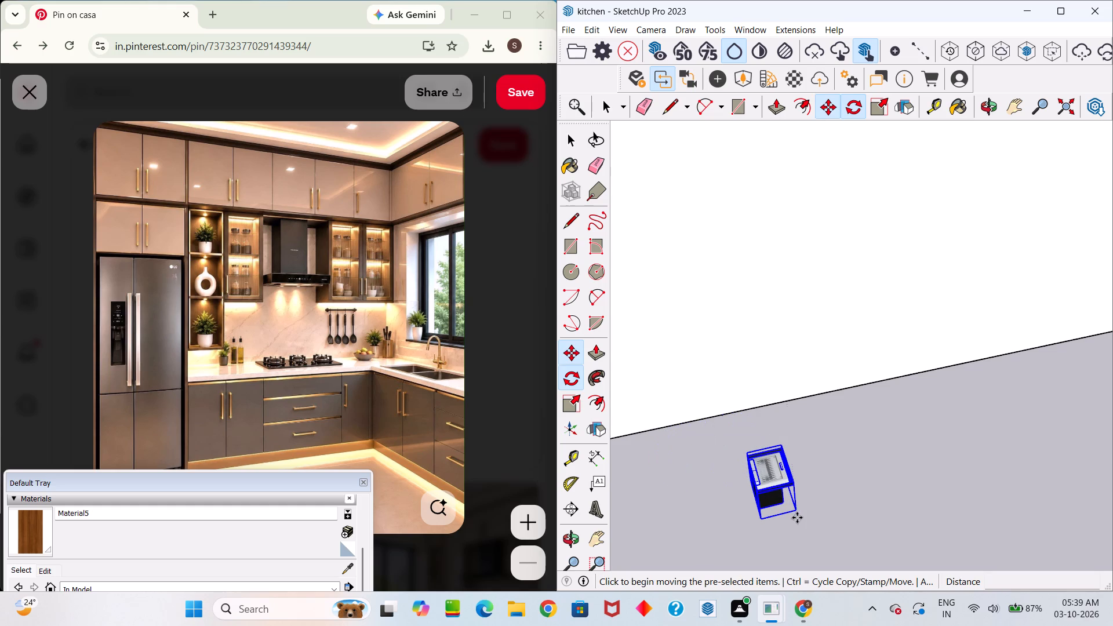
click(794, 511)
scroll(813, 167, down, 4)
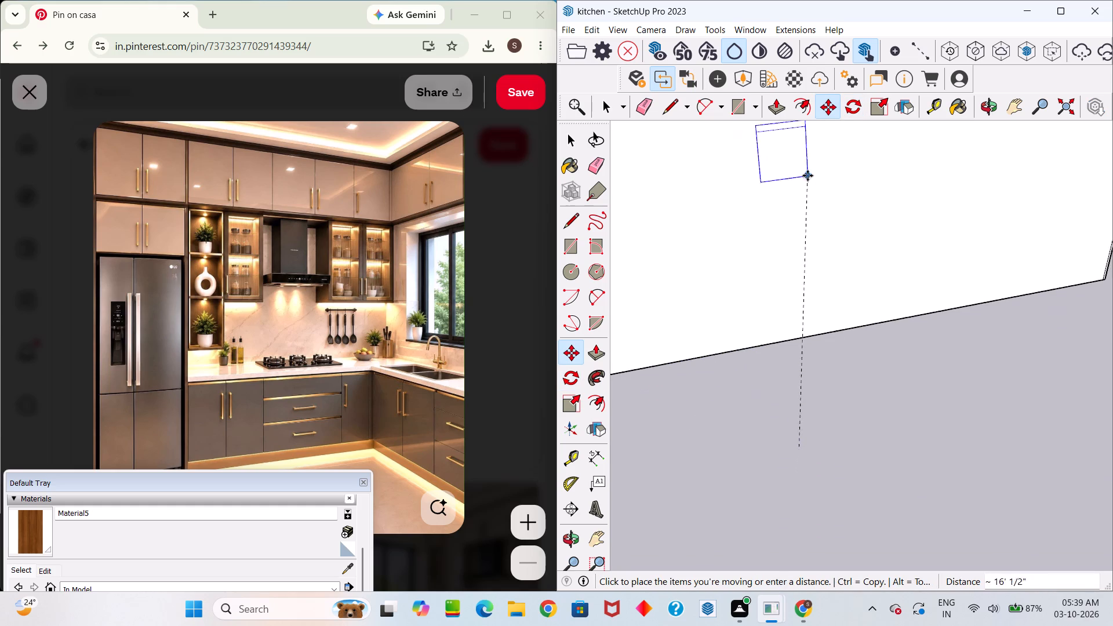
scroll(808, 176, down, 2)
middle_drag(820, 247, 883, 513)
scroll(845, 254, down, 6)
middle_drag(831, 242, 1006, 284)
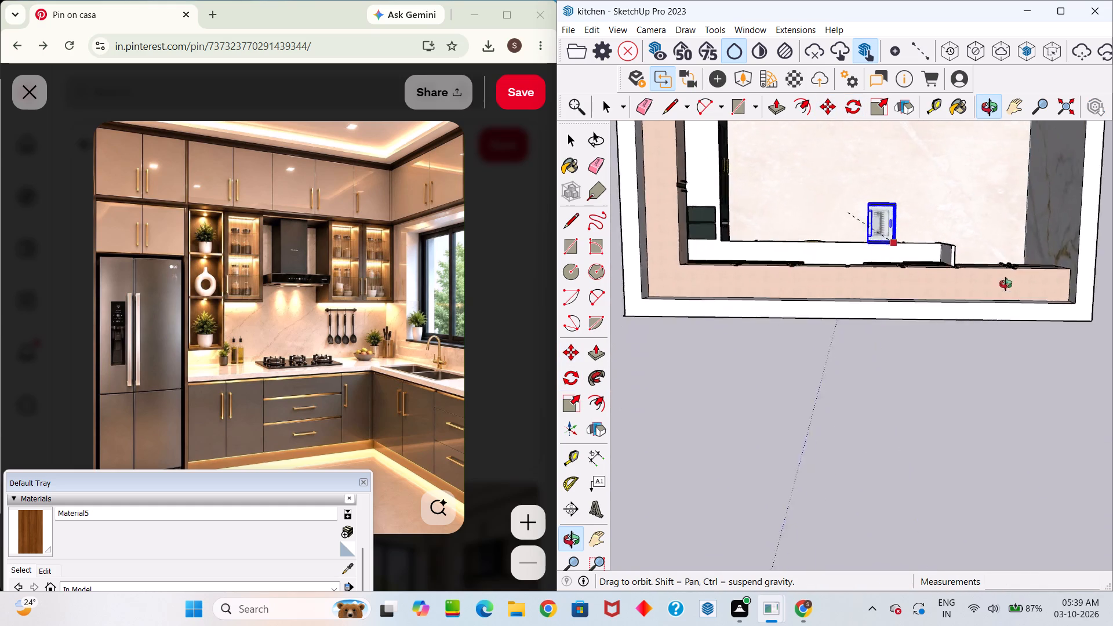
middle_drag(1006, 284, 271, 0)
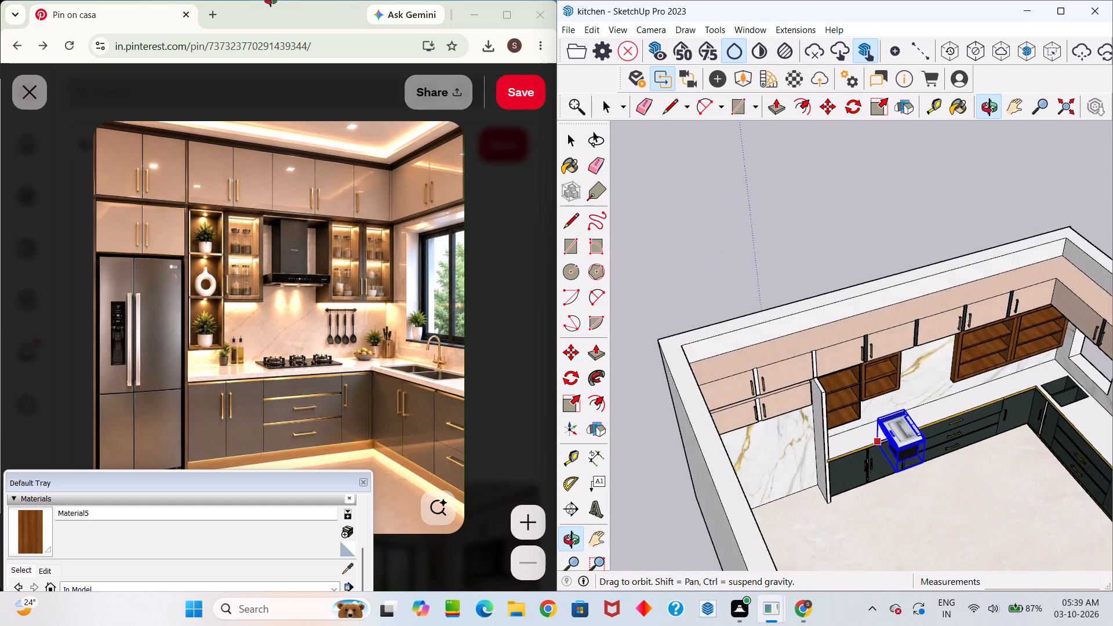
middle_drag(271, 0, 249, 1)
scroll(249, 12, up, 1)
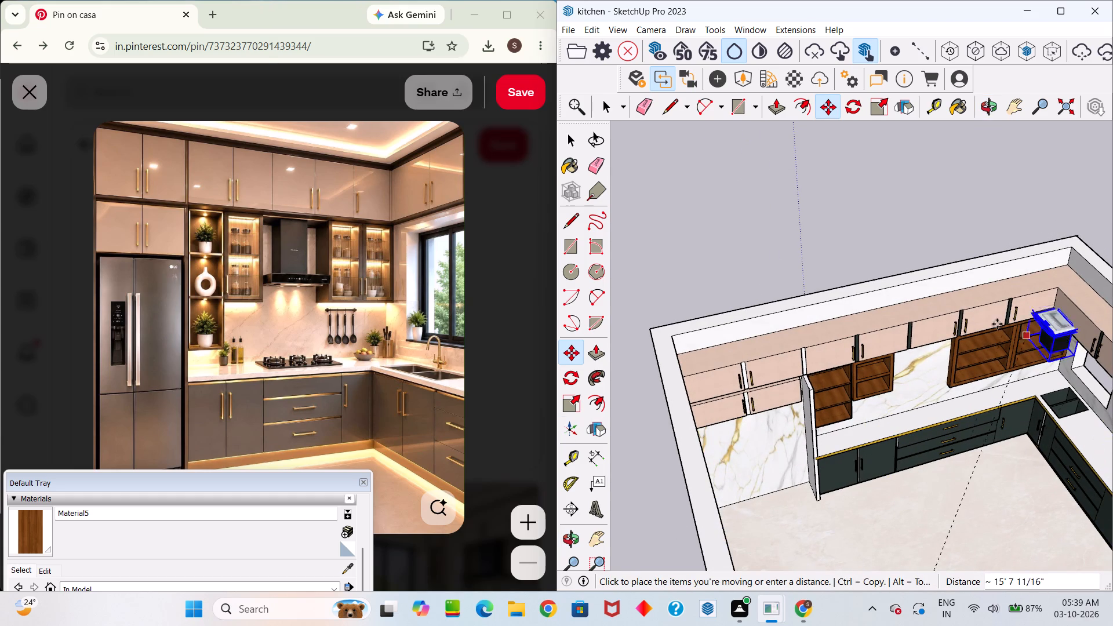
click(939, 268)
Rotate the chimney about 90 degrees in the plane of the back wall, with the centre point on the marble panel below the double-stacked upper cabinets.
middle_drag(1023, 327, 949, 194)
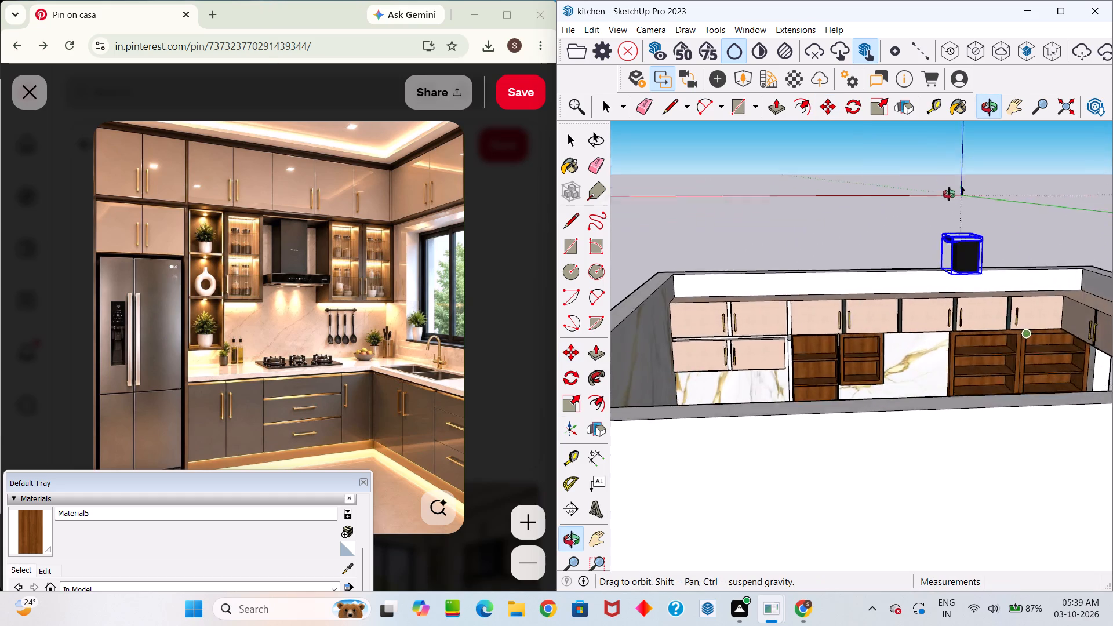
middle_drag(949, 194, 882, 274)
scroll(881, 275, down, 1)
scroll(856, 319, up, 4)
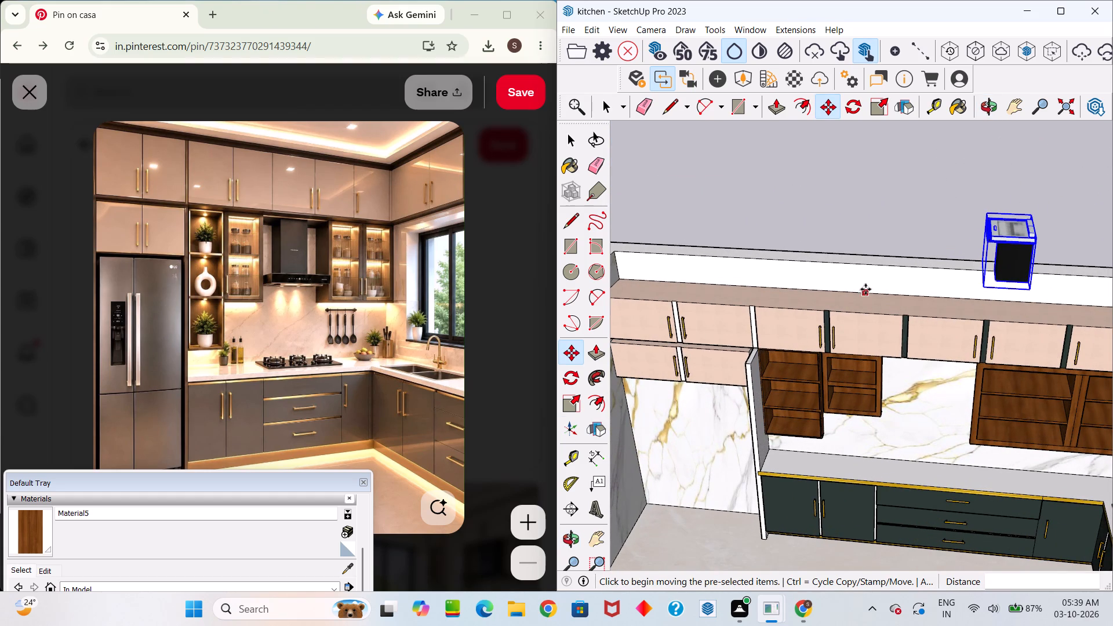
key(q)
scroll(729, 373, down, 2)
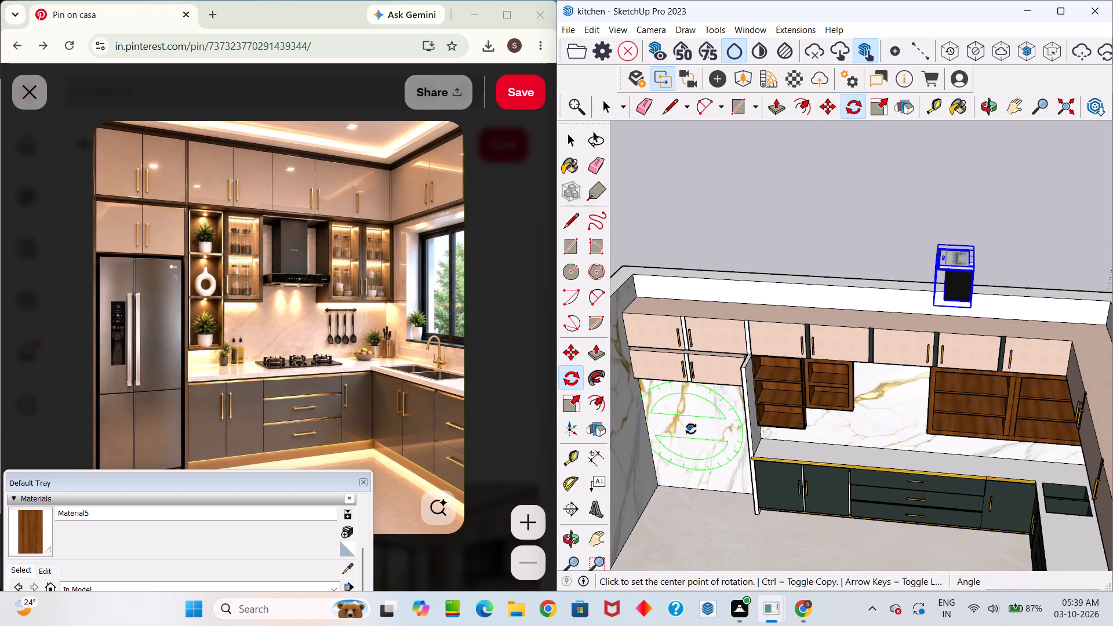
middle_drag(722, 439, 719, 347)
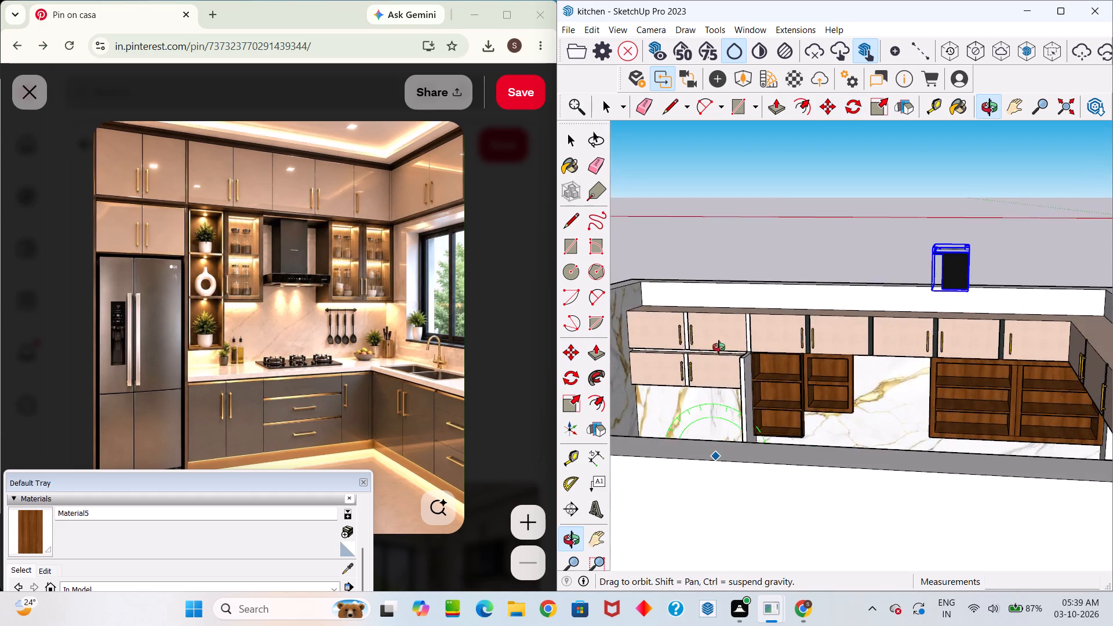
middle_drag(719, 347, 715, 413)
scroll(715, 413, up, 1)
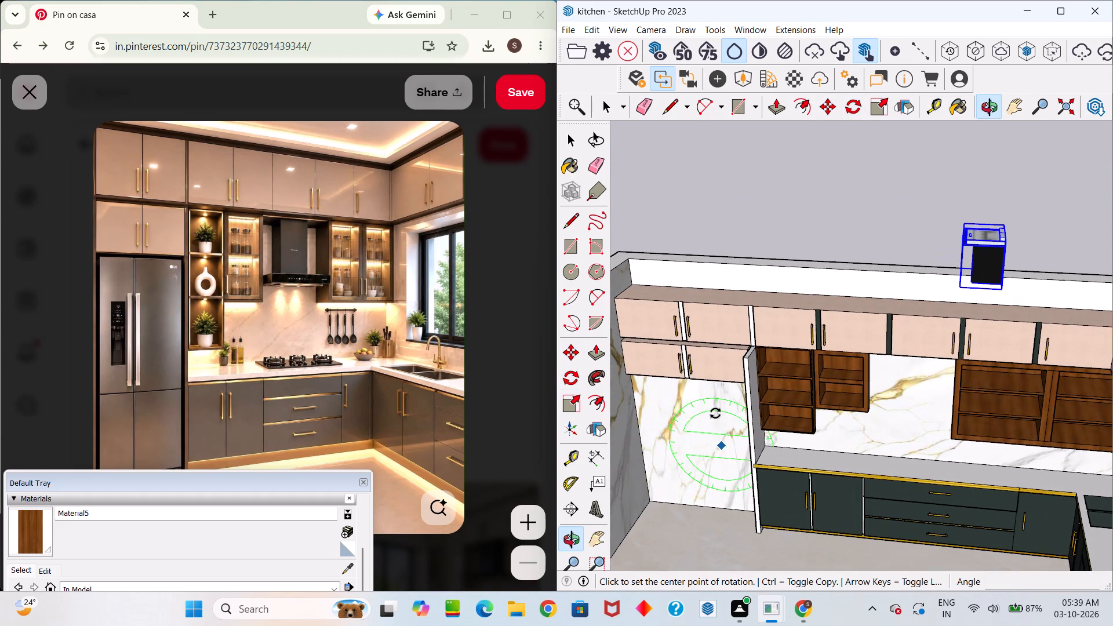
click(715, 413)
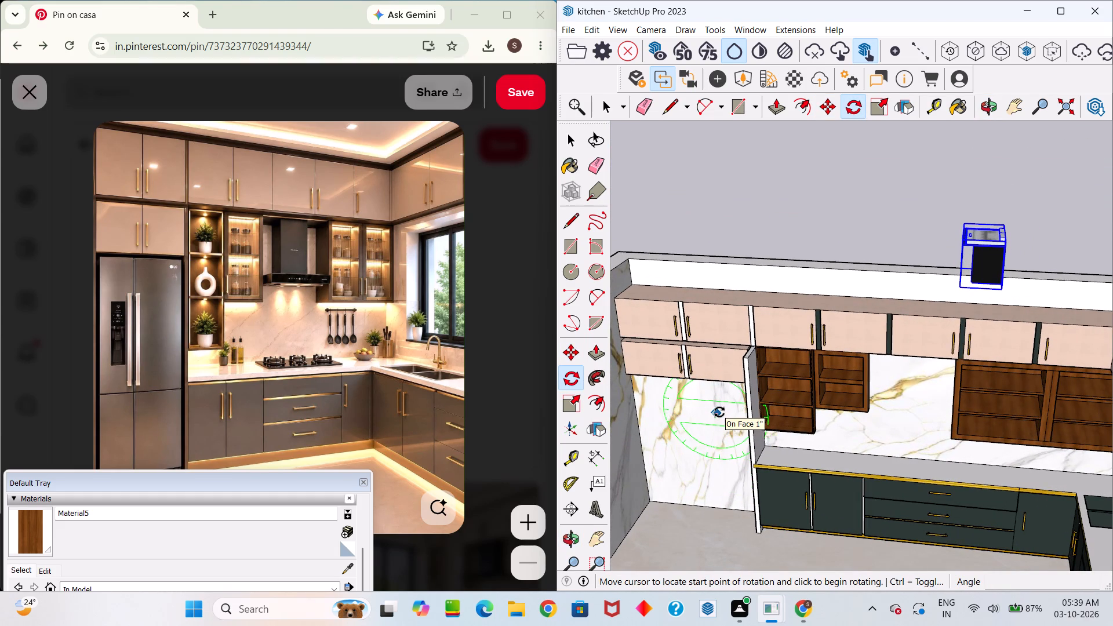
click(719, 412)
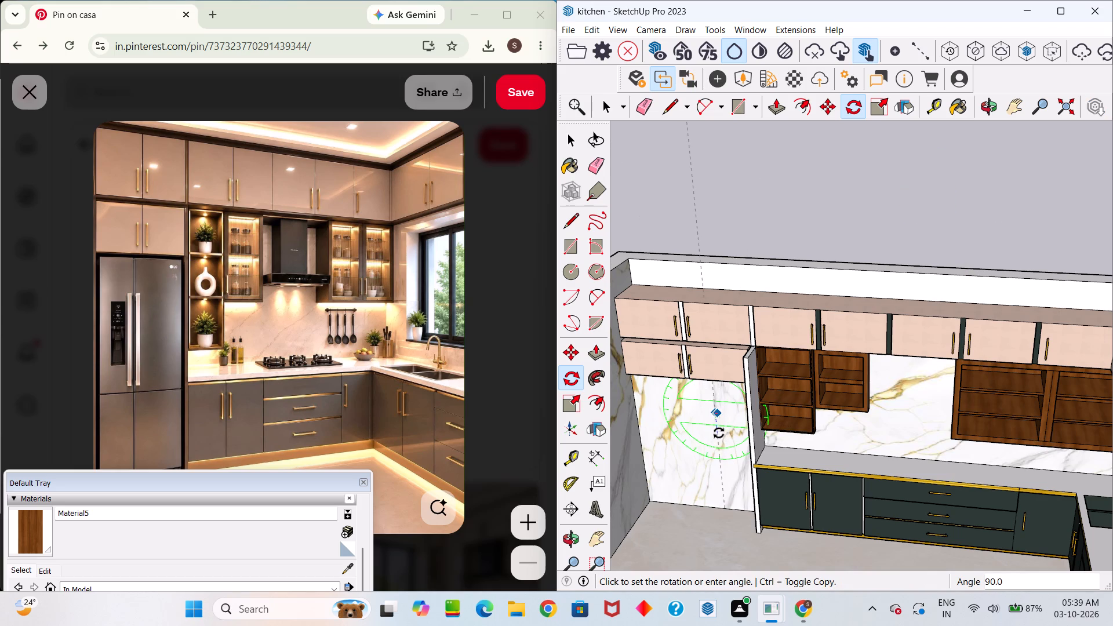
click(716, 435)
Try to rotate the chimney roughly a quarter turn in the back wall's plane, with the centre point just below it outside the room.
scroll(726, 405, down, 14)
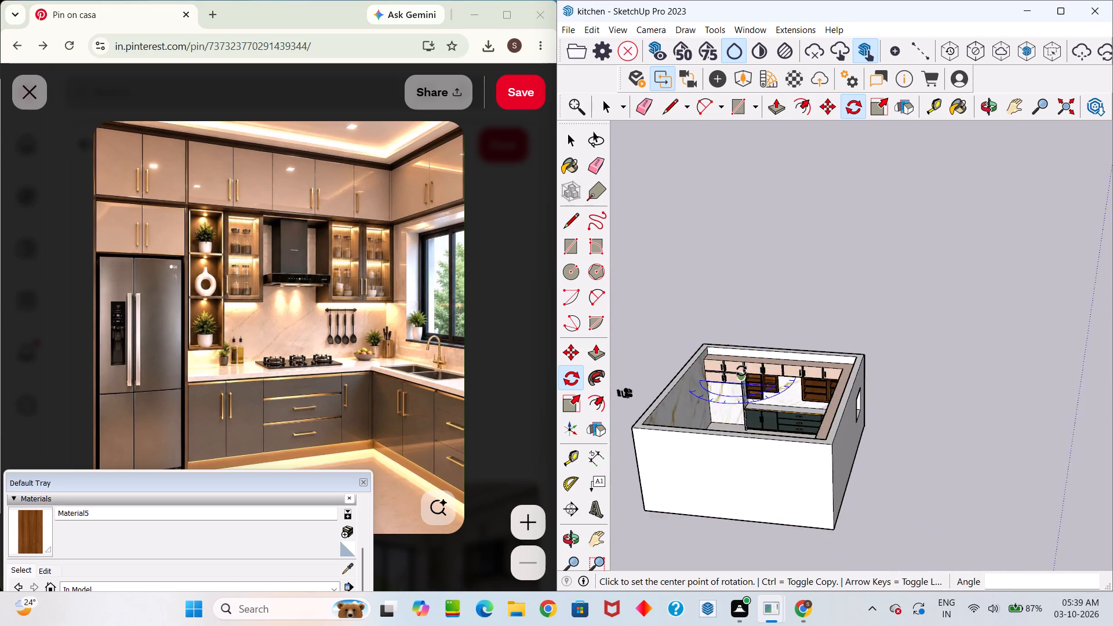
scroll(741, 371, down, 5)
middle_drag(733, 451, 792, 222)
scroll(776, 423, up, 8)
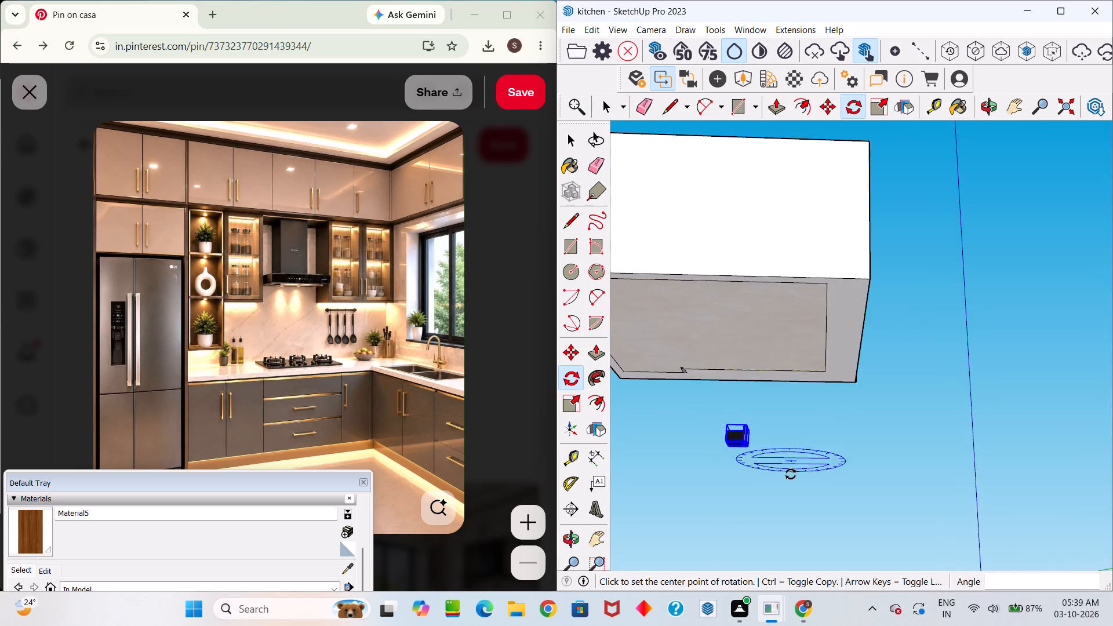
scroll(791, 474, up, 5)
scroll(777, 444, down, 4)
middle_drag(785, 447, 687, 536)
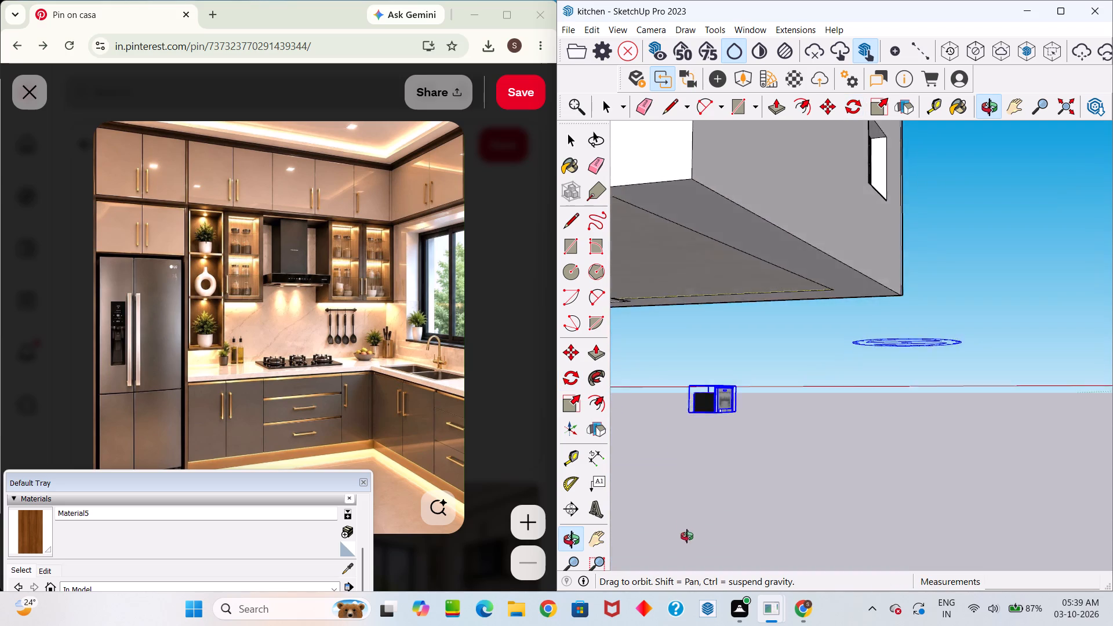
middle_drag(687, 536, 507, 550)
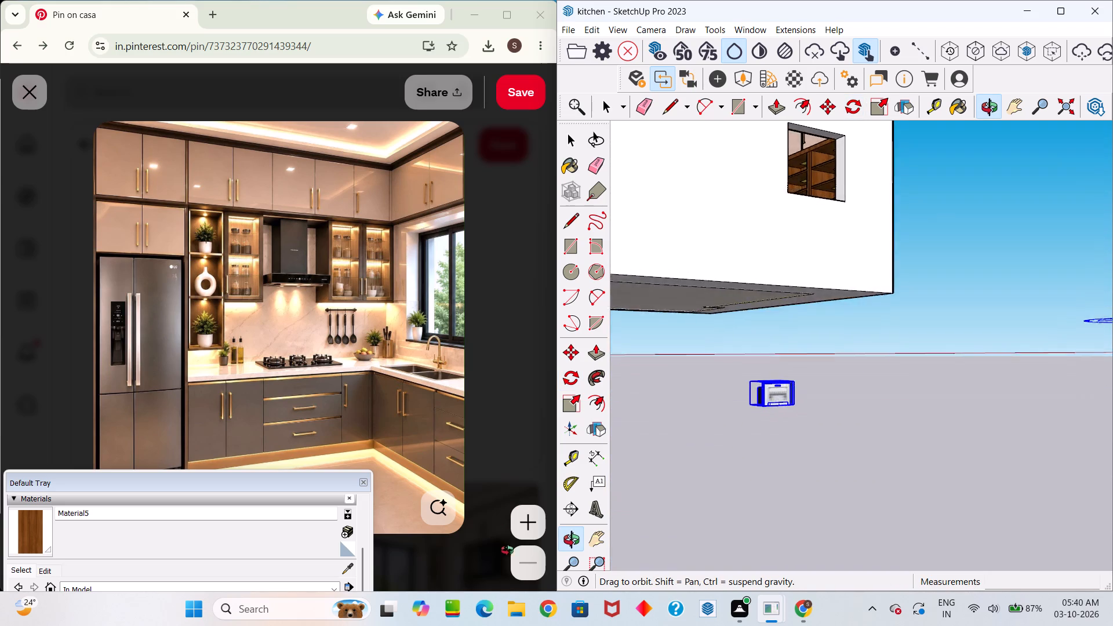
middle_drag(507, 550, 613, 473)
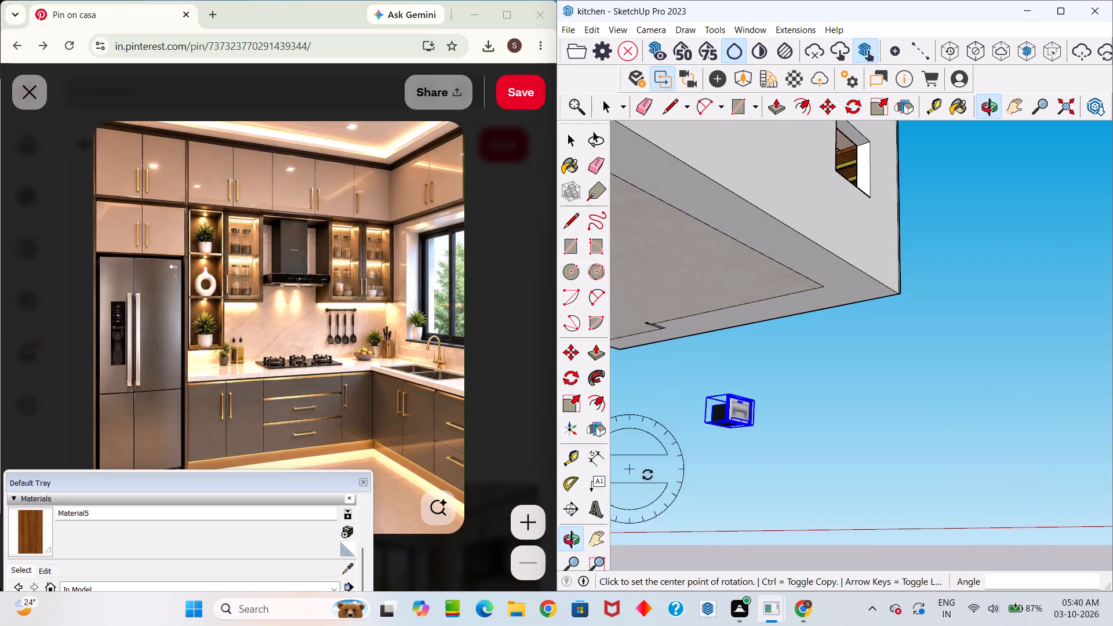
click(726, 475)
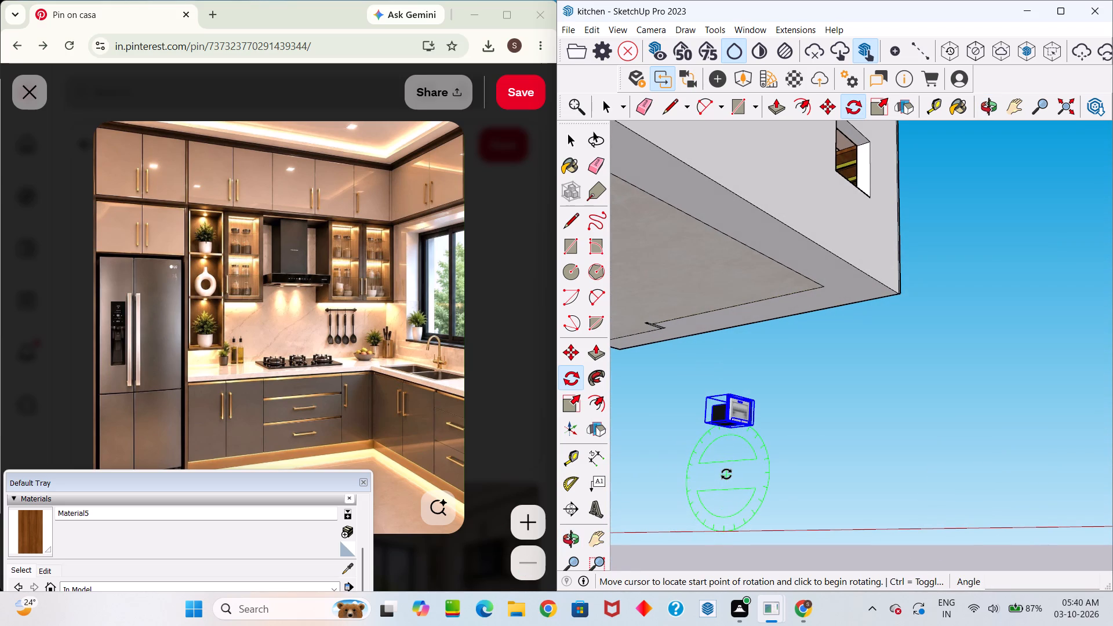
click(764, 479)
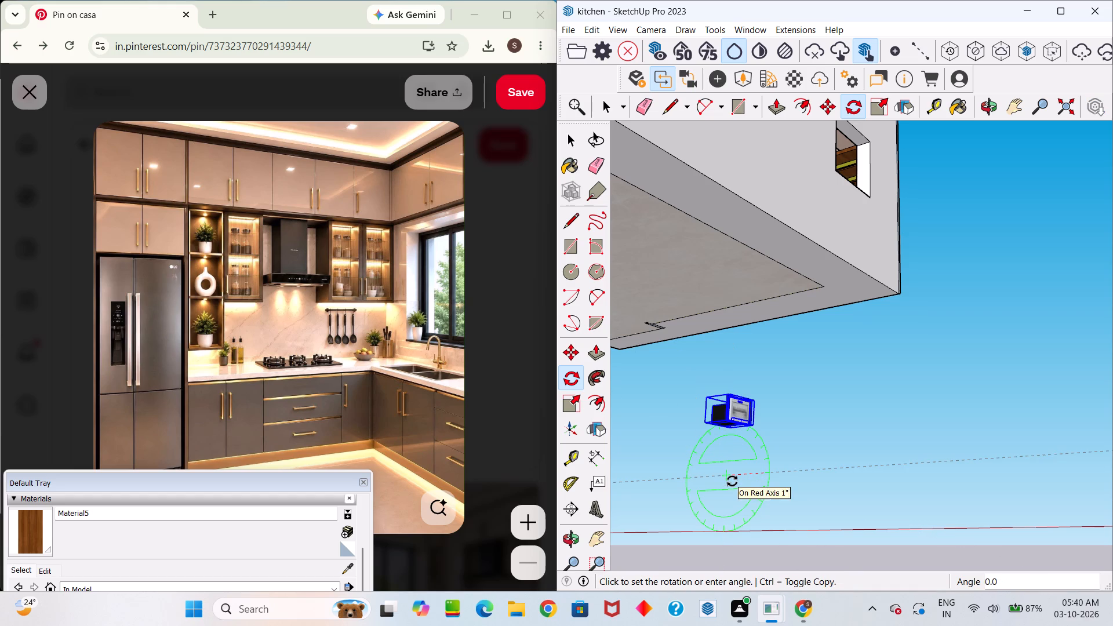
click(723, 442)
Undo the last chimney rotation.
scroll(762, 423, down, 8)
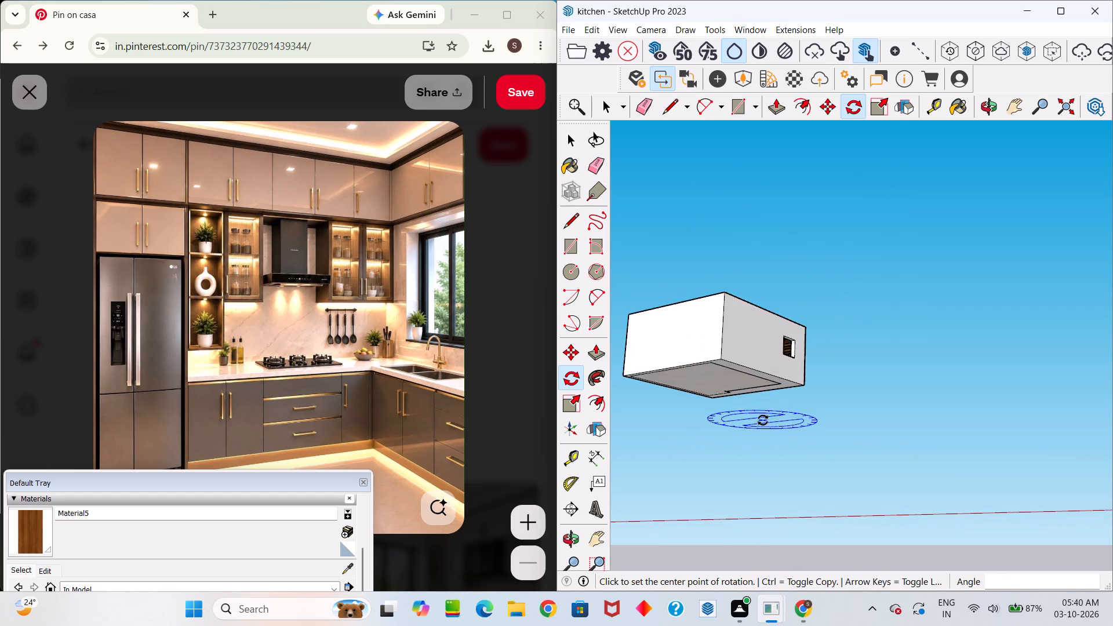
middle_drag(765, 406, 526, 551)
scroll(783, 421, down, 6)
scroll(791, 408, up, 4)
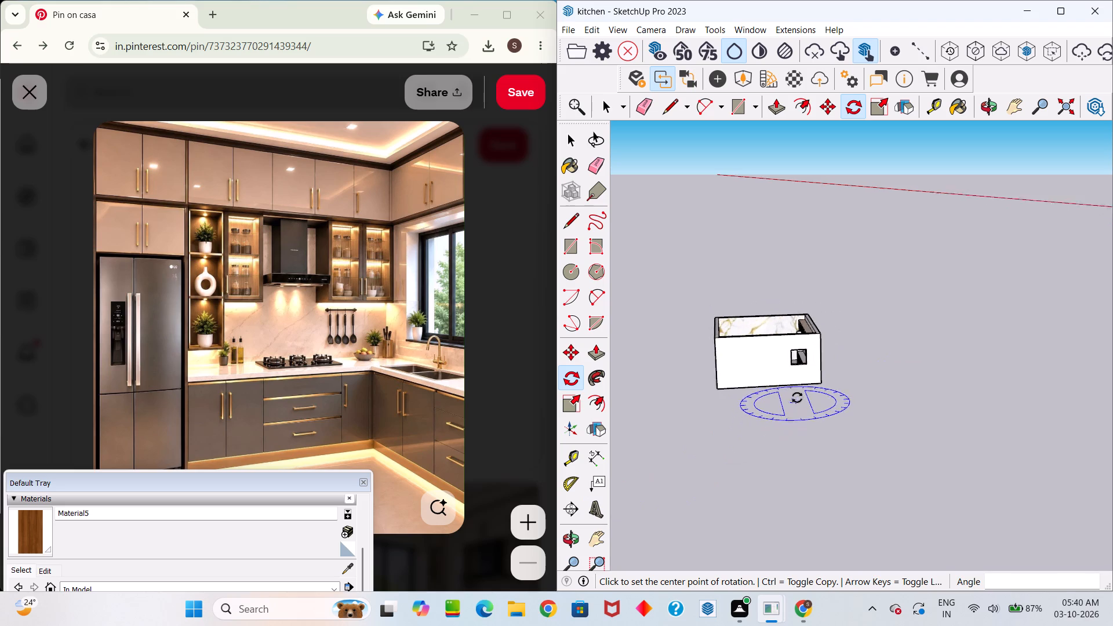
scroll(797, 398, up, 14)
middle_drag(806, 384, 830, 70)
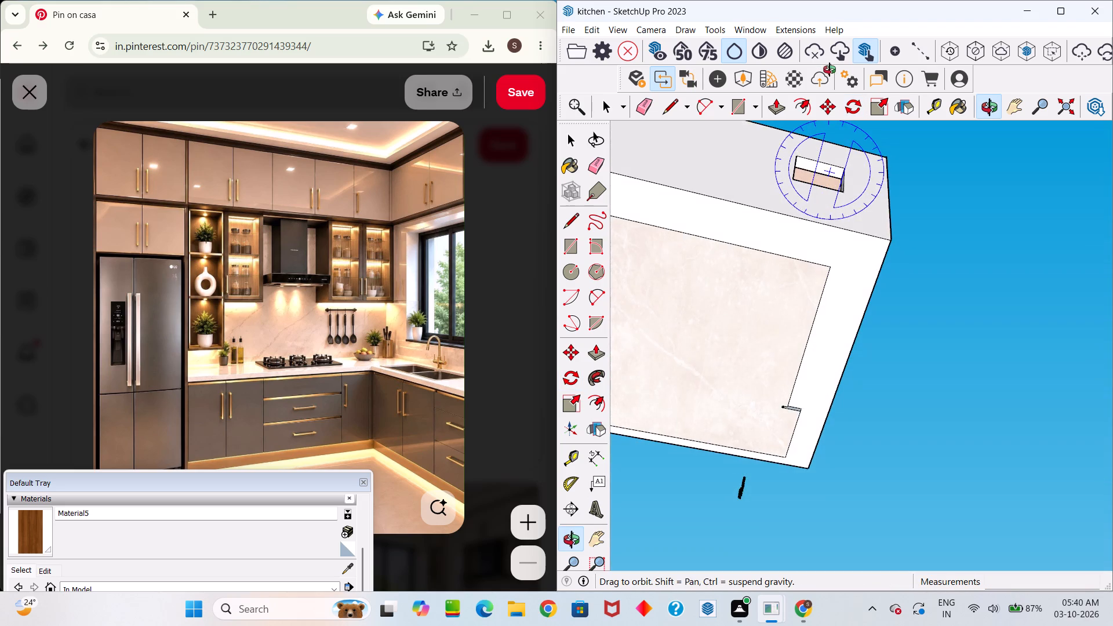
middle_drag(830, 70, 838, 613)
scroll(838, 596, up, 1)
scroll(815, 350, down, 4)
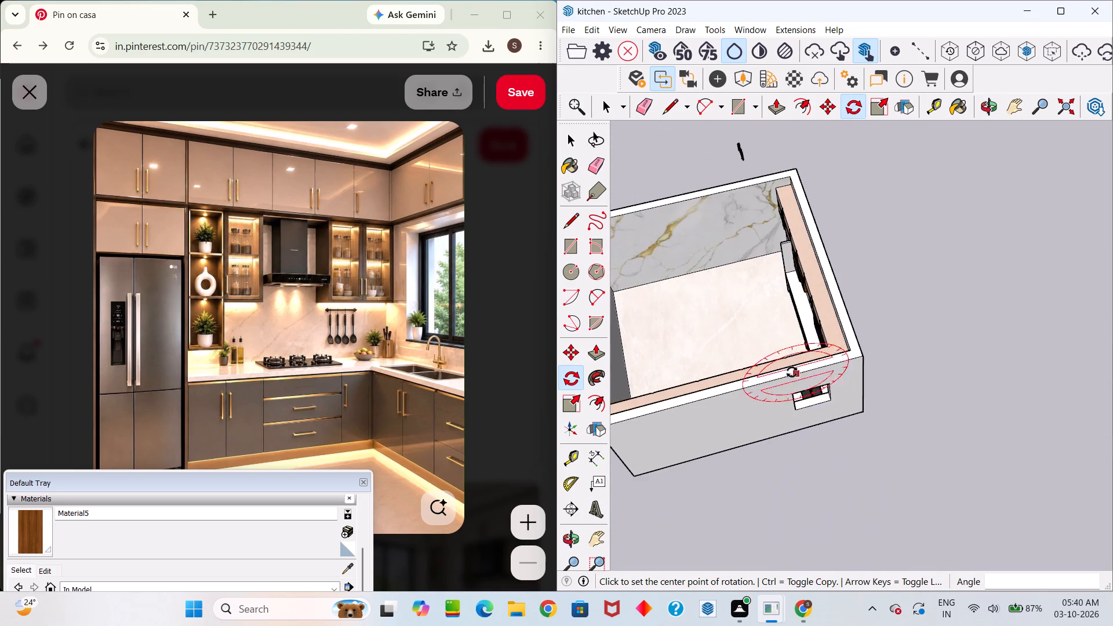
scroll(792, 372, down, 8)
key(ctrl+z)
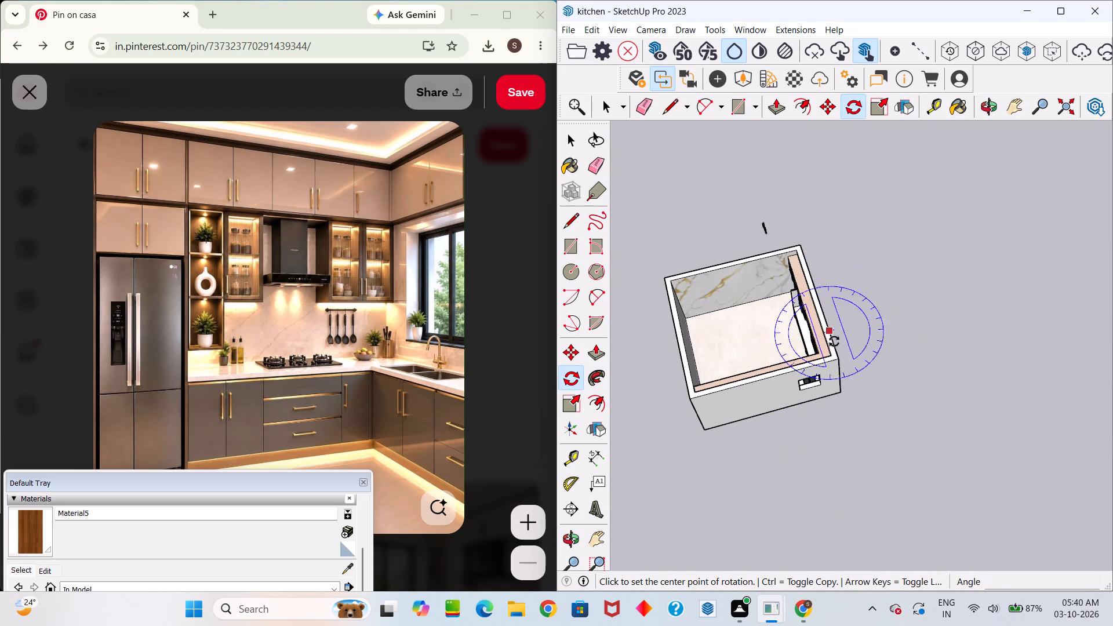
Rotate the chimney about 90 degrees around the green axis, using a centre point on the back wall's outer face.
middle_drag(838, 347, 798, 5)
scroll(902, 483, up, 6)
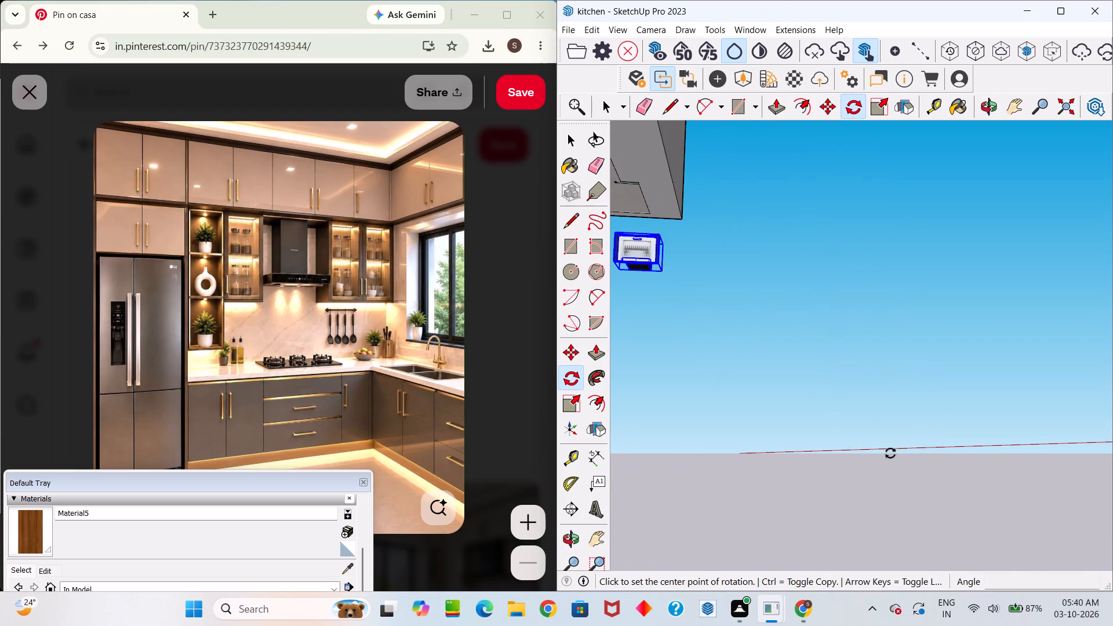
middle_drag(890, 453, 676, 491)
scroll(675, 456, up, 1)
middle_drag(732, 383, 653, 491)
scroll(712, 287, down, 4)
click(664, 188)
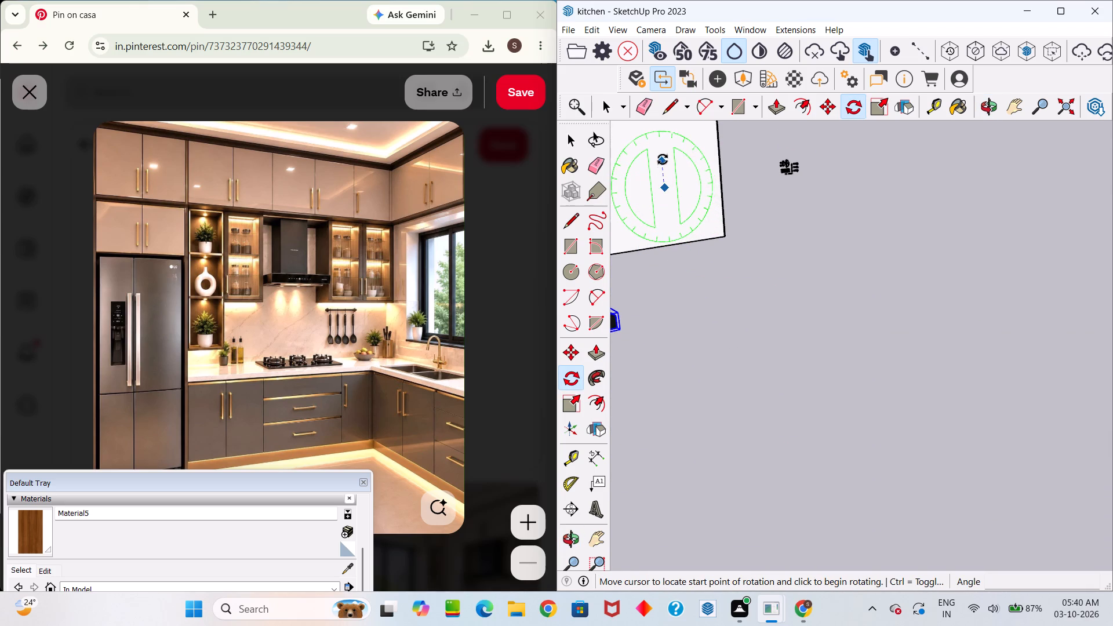
click(663, 158)
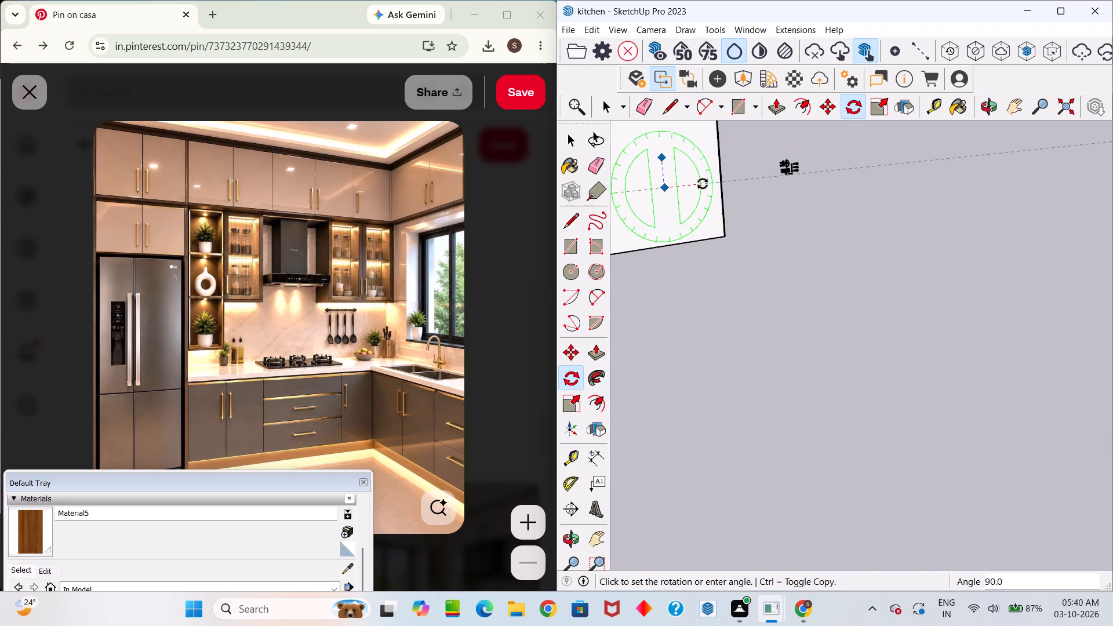
click(703, 184)
Rotate the chimney 180 degrees around the vertical axis, using a centre point on top of the upper cabinets at the room corner.
scroll(707, 189, down, 12)
scroll(676, 204, up, 6)
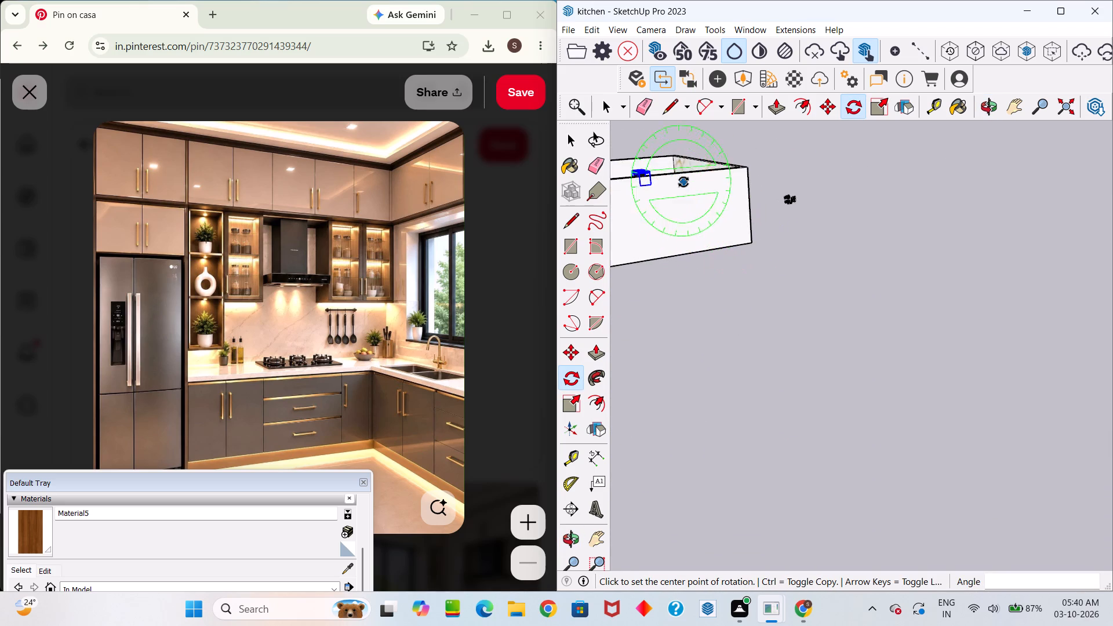
scroll(667, 194, down, 1)
middle_drag(668, 195, 1112, 252)
scroll(933, 327, up, 5)
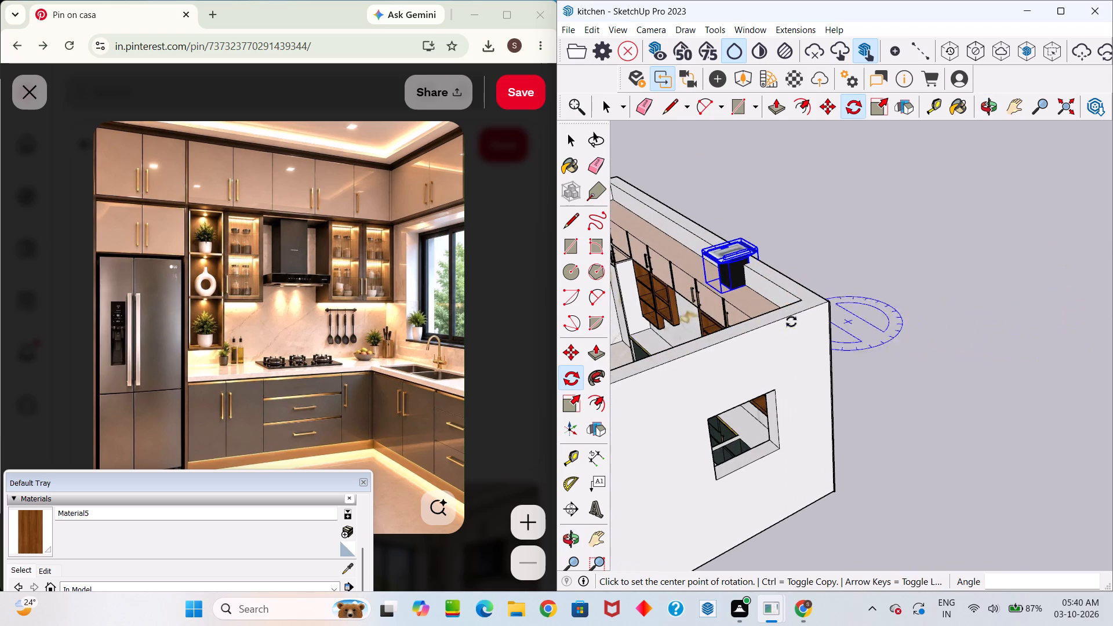
middle_drag(699, 305, 936, 268)
scroll(831, 301, up, 5)
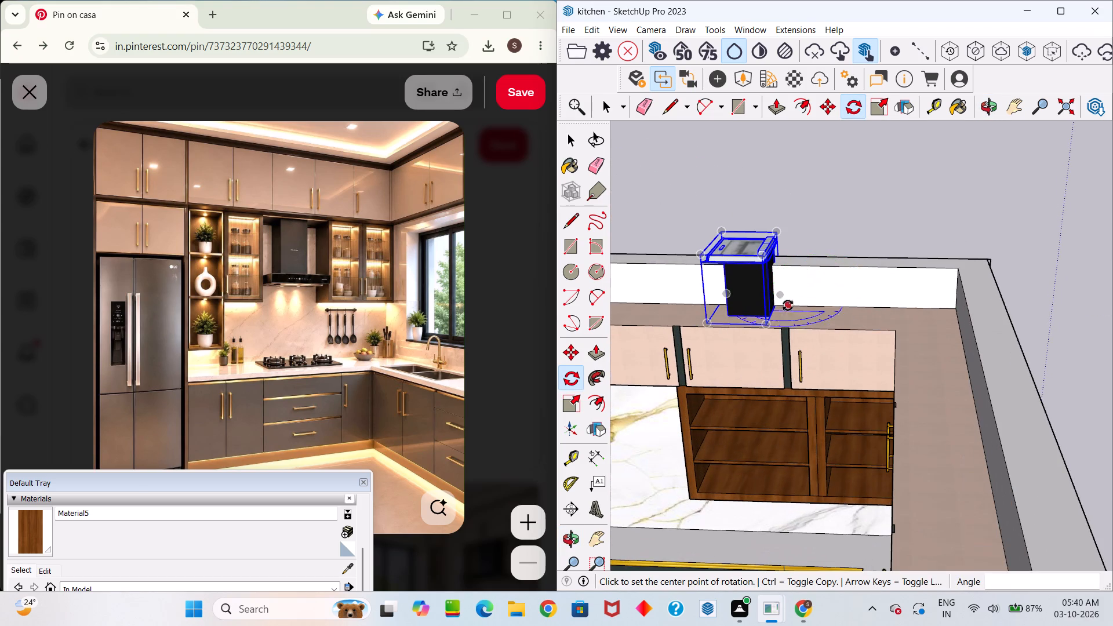
middle_drag(788, 305, 847, 336)
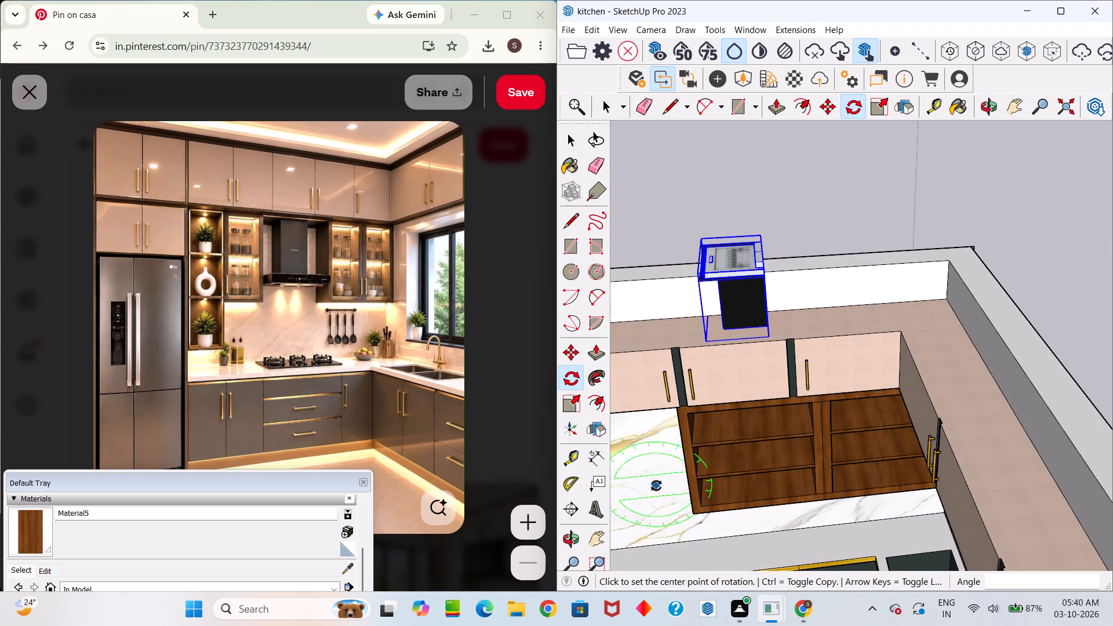
scroll(708, 456, down, 4)
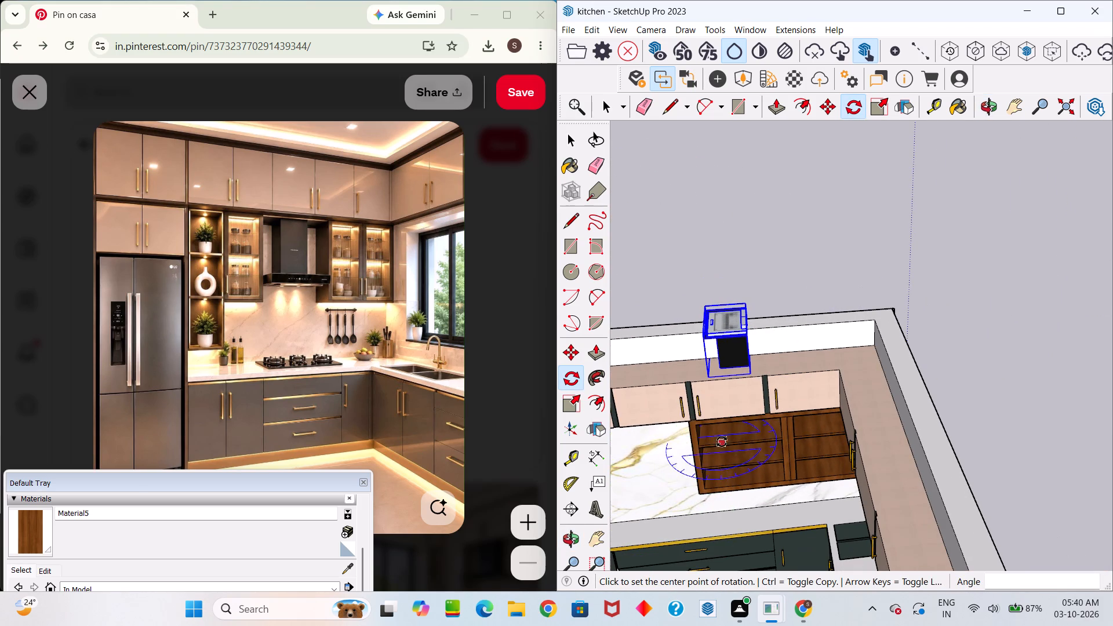
click(876, 372)
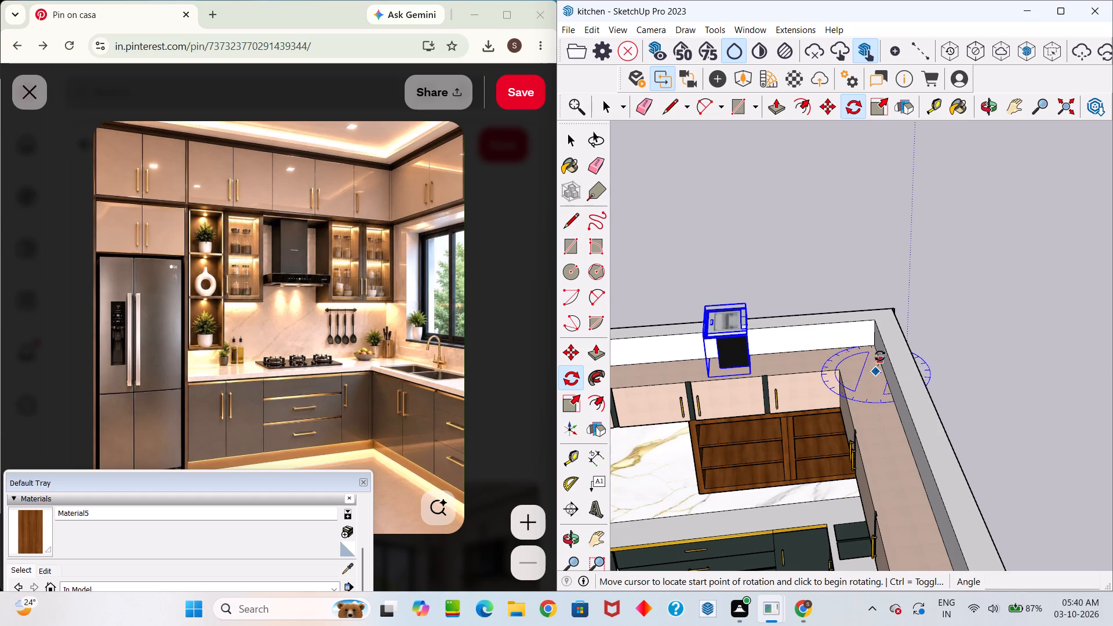
click(868, 328)
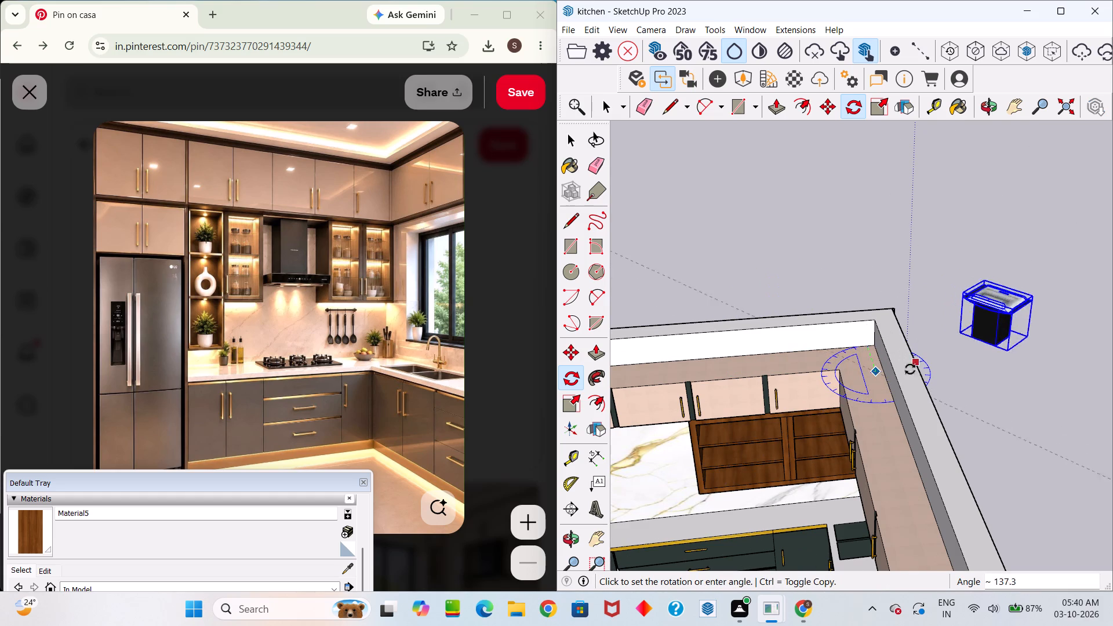
click(882, 401)
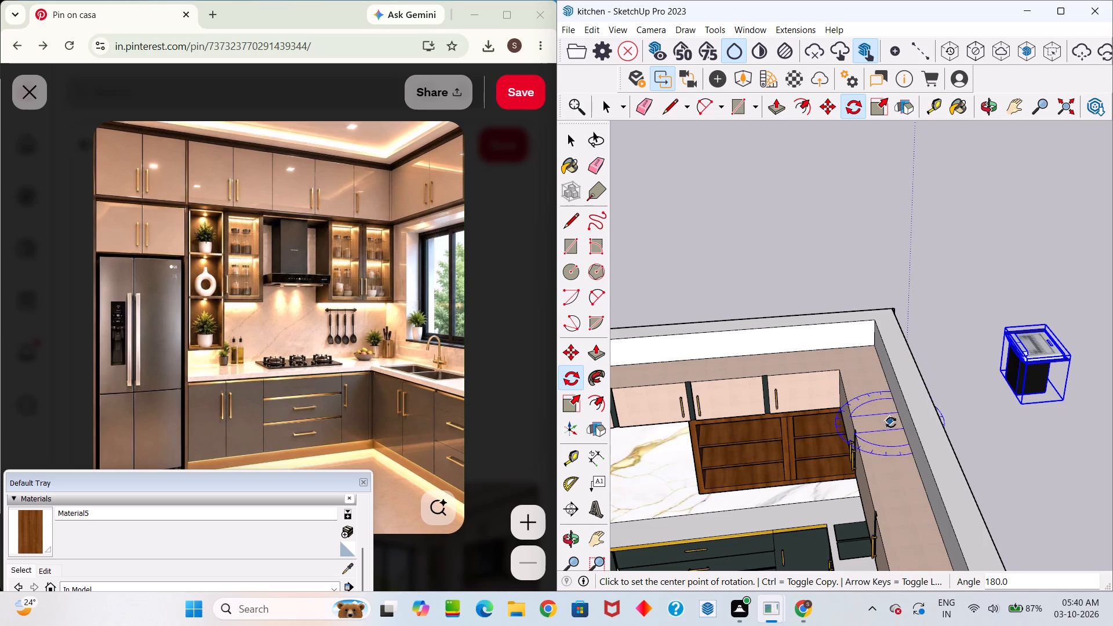
Rotate the chimney roughly a quarter turn about the red axis, using a centre point on the window wall above the upper cabinets.
middle_drag(892, 423, 1112, 413)
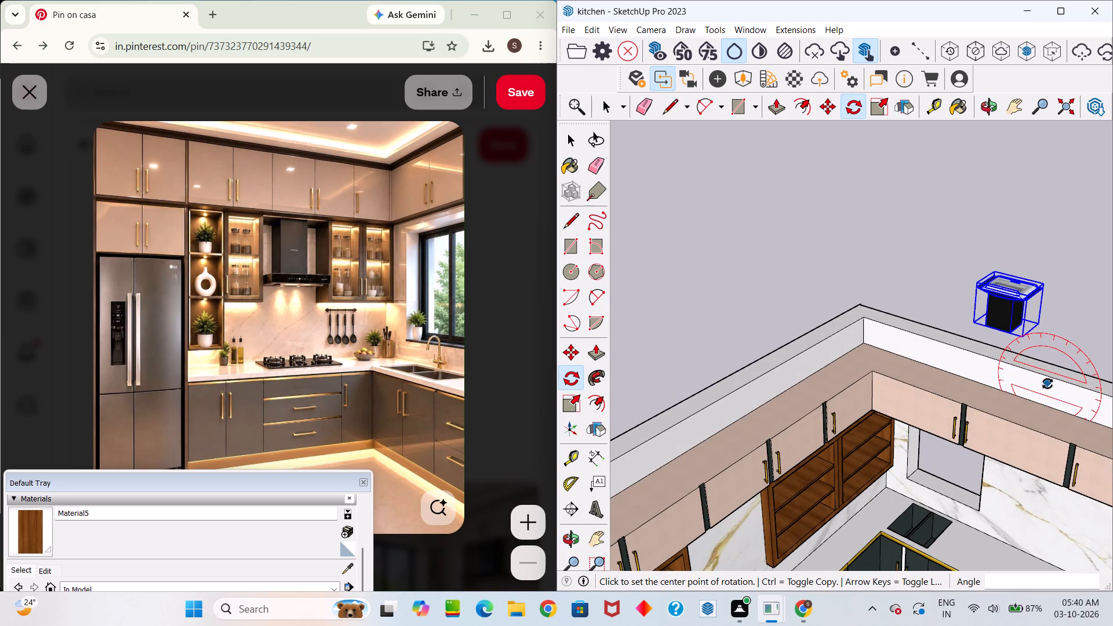
click(1047, 384)
click(1055, 370)
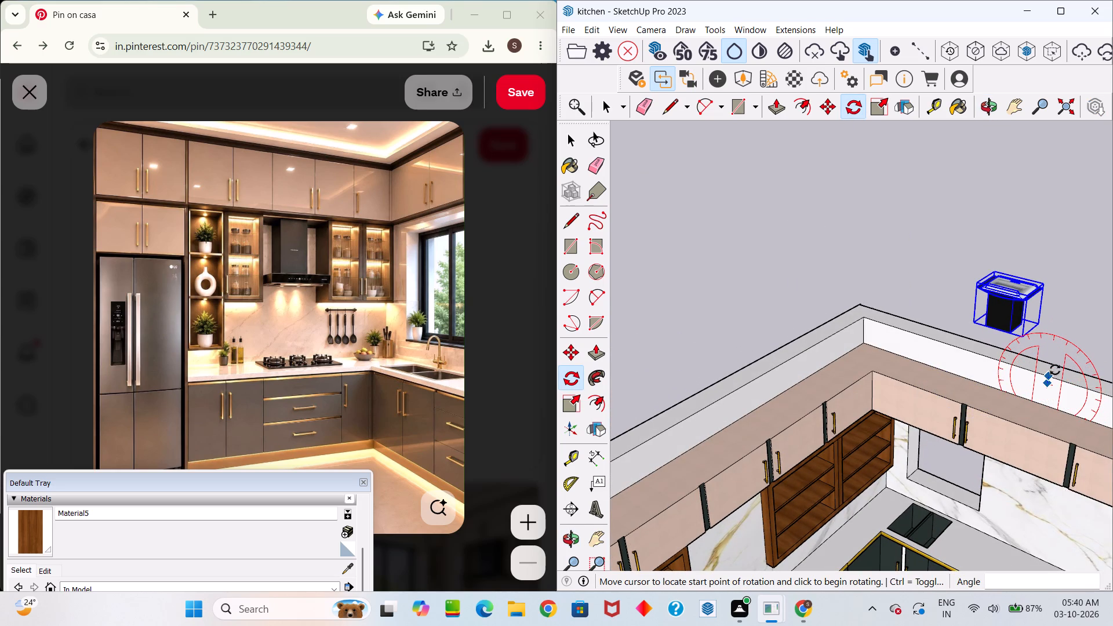
click(1065, 400)
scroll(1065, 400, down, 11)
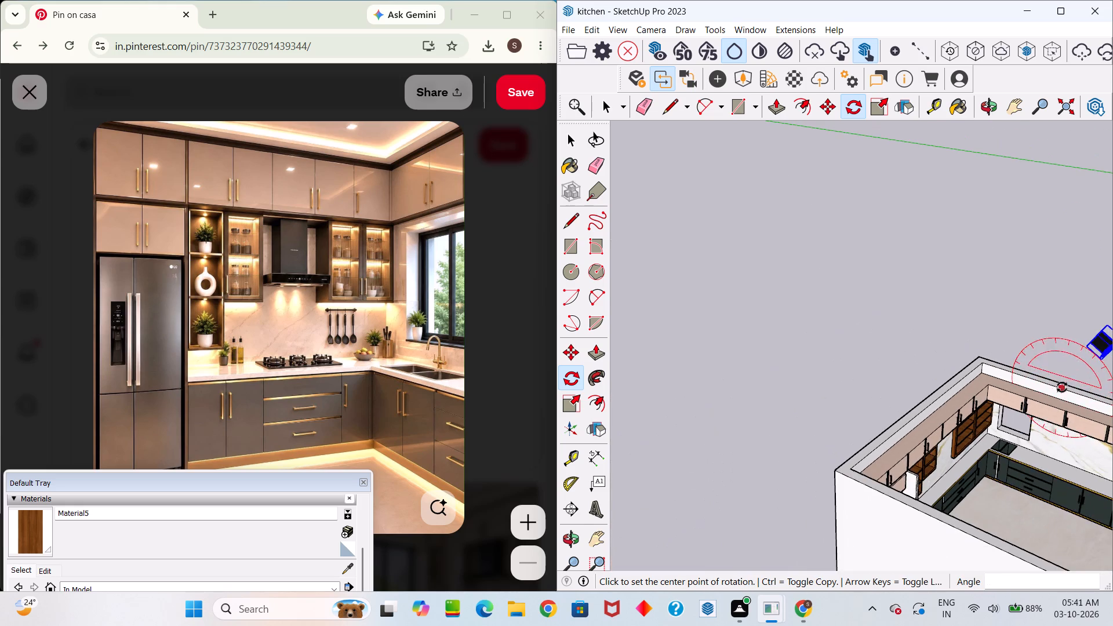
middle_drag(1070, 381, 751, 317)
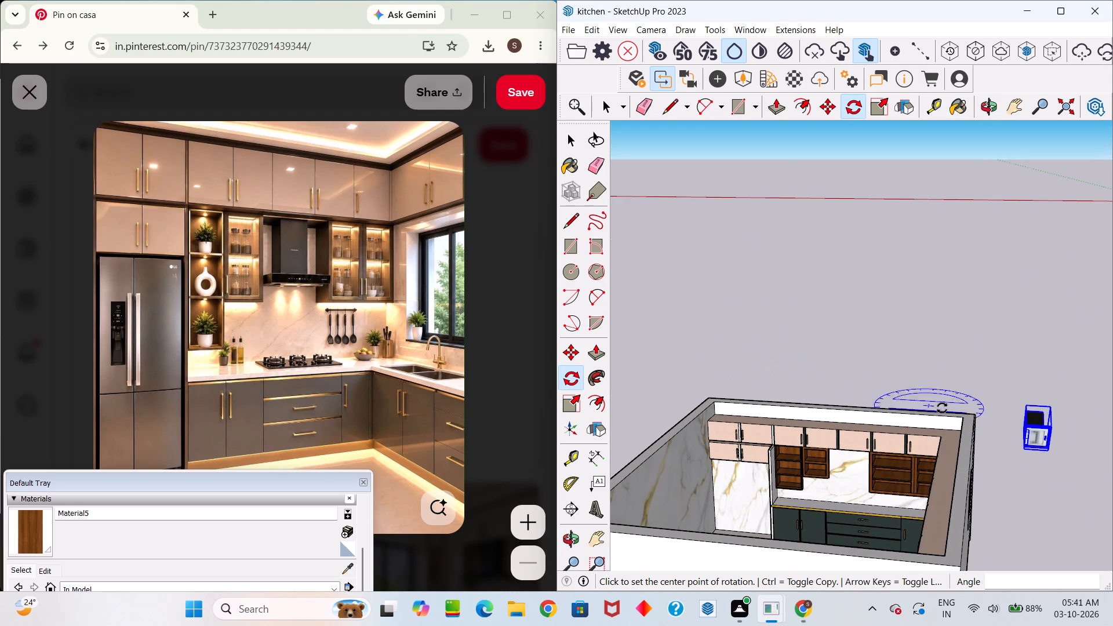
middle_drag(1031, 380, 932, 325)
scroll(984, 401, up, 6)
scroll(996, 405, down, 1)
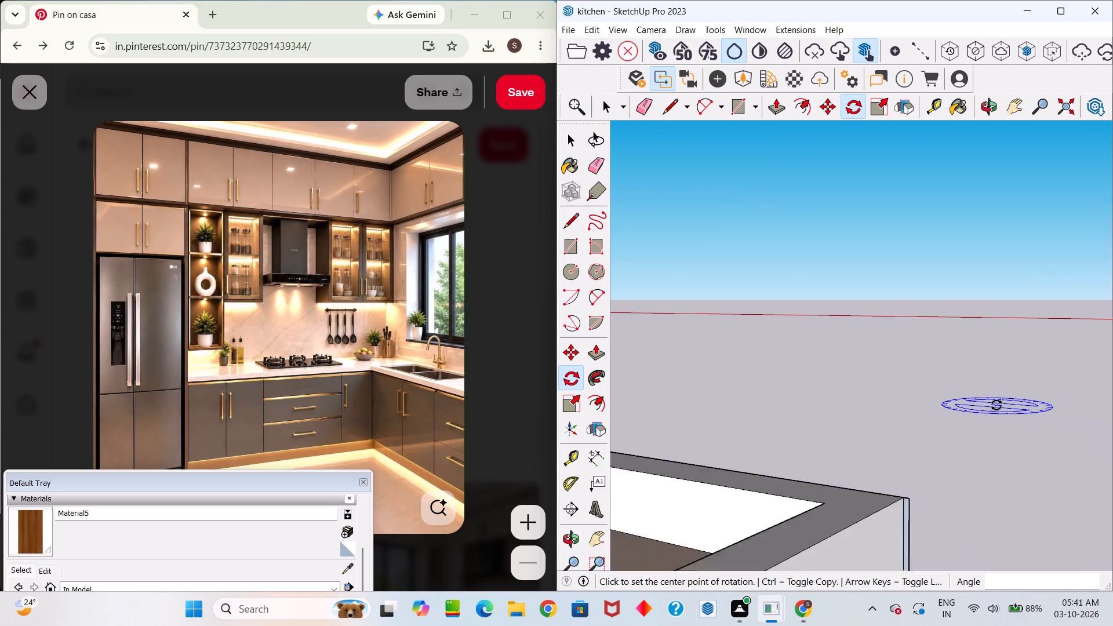
Examine the chimney's orientation relative to the kitchen walls and cabinets from several angles.
scroll(996, 405, down, 2)
middle_drag(988, 396, 828, 387)
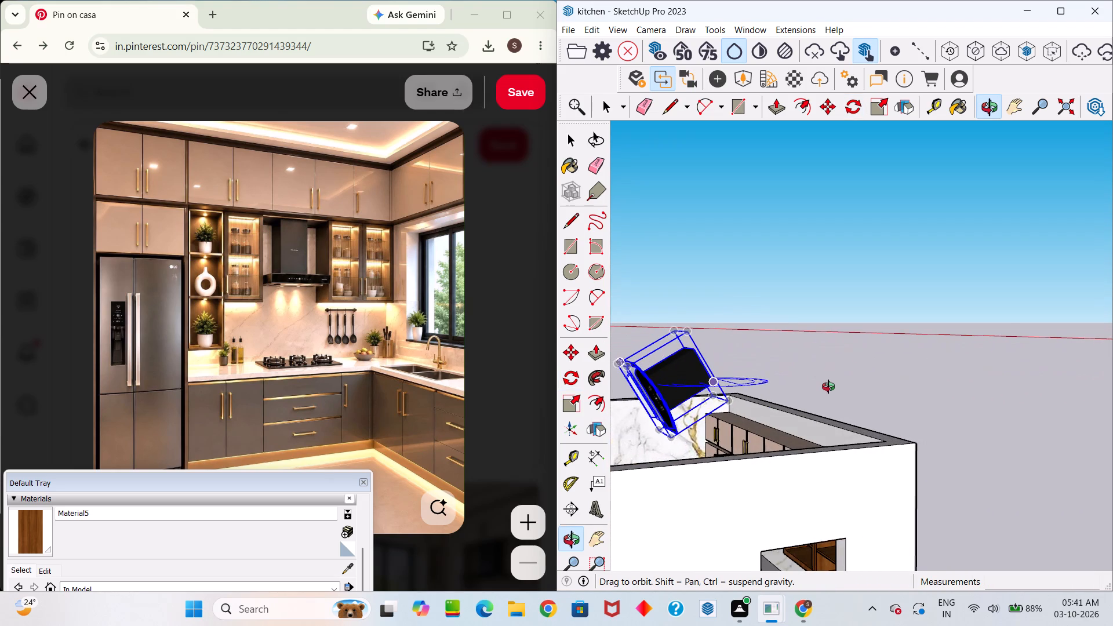
middle_drag(828, 387, 823, 407)
middle_drag(816, 432, 667, 460)
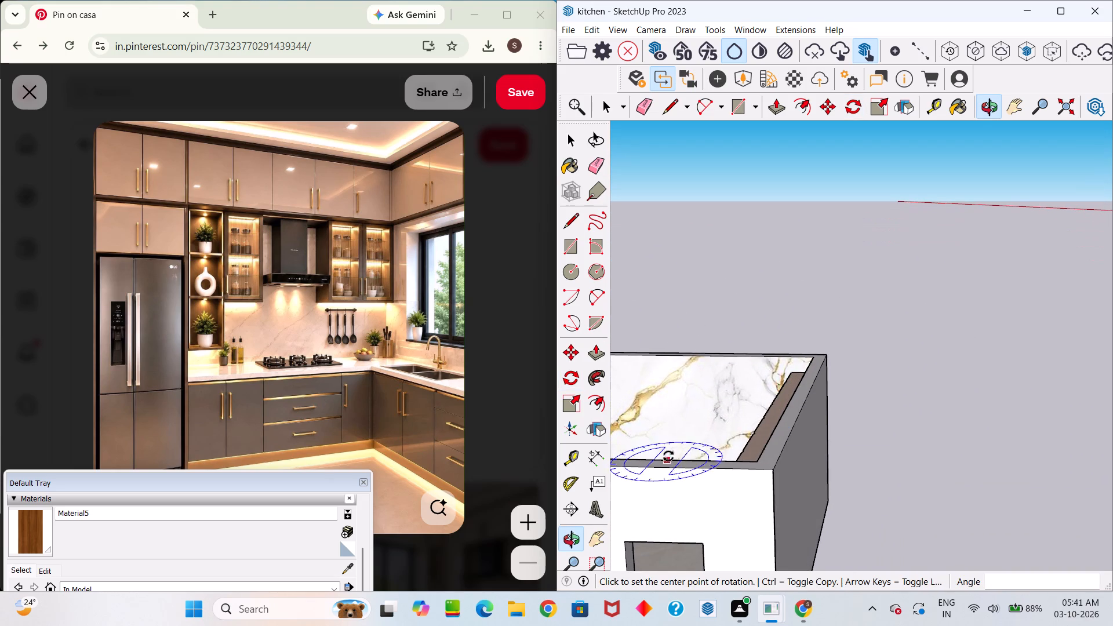
middle_drag(760, 396, 528, 430)
scroll(747, 330, down, 5)
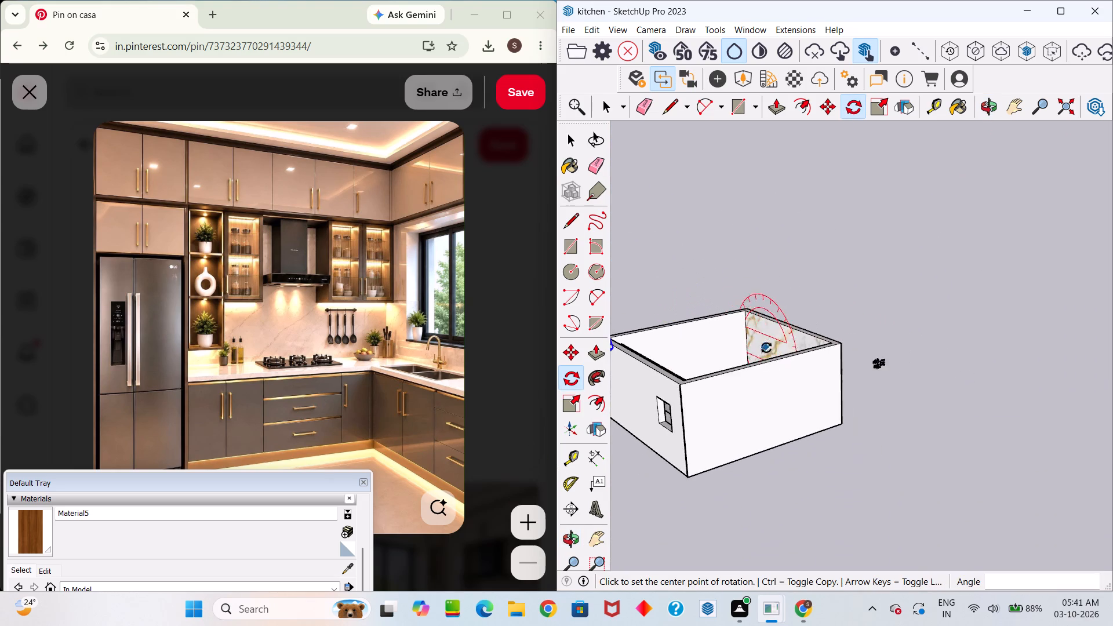
middle_drag(764, 365, 558, 404)
scroll(651, 316, up, 6)
scroll(712, 296, up, 4)
middle_drag(748, 321, 1008, 344)
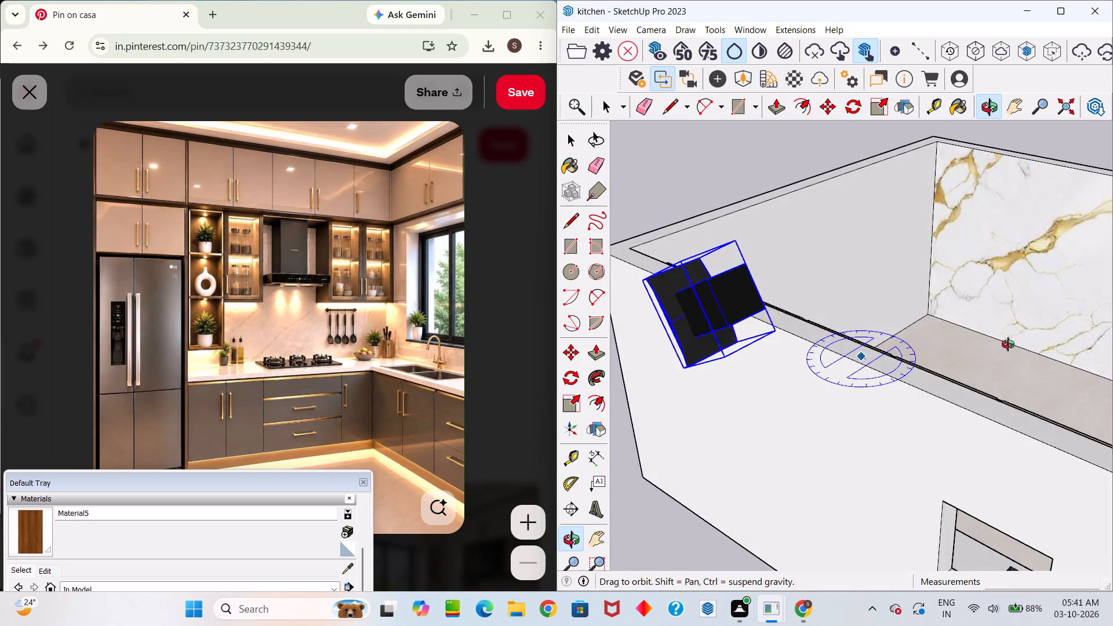
middle_drag(1008, 344, 1110, 331)
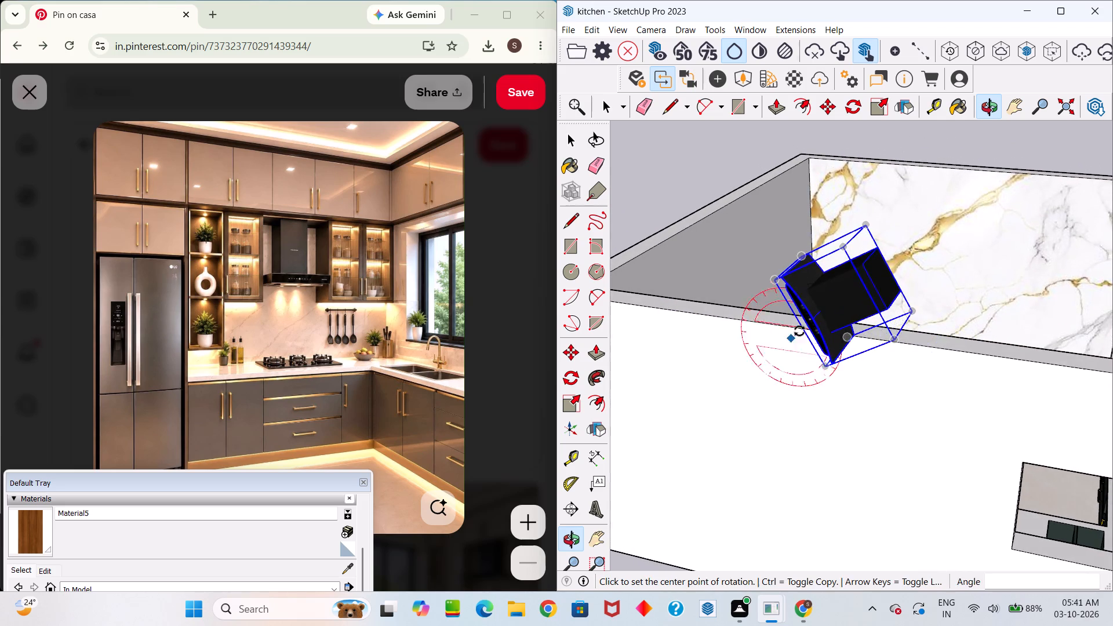
middle_drag(798, 329, 962, 409)
scroll(962, 409, up, 1)
key(space)
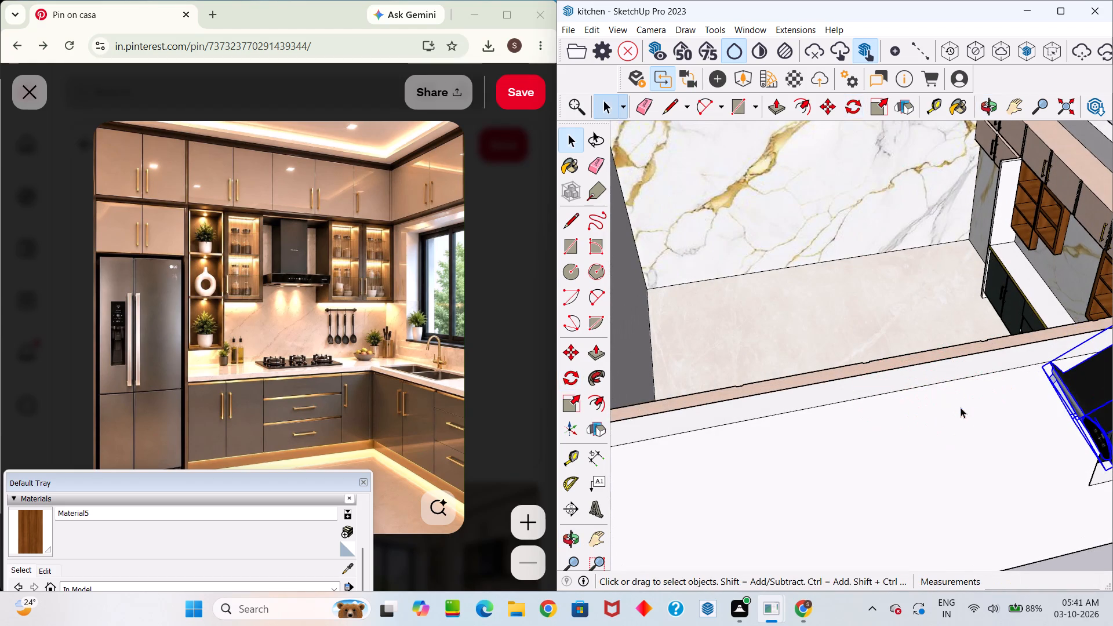
scroll(930, 381, down, 6)
middle_drag(947, 313, 947, 300)
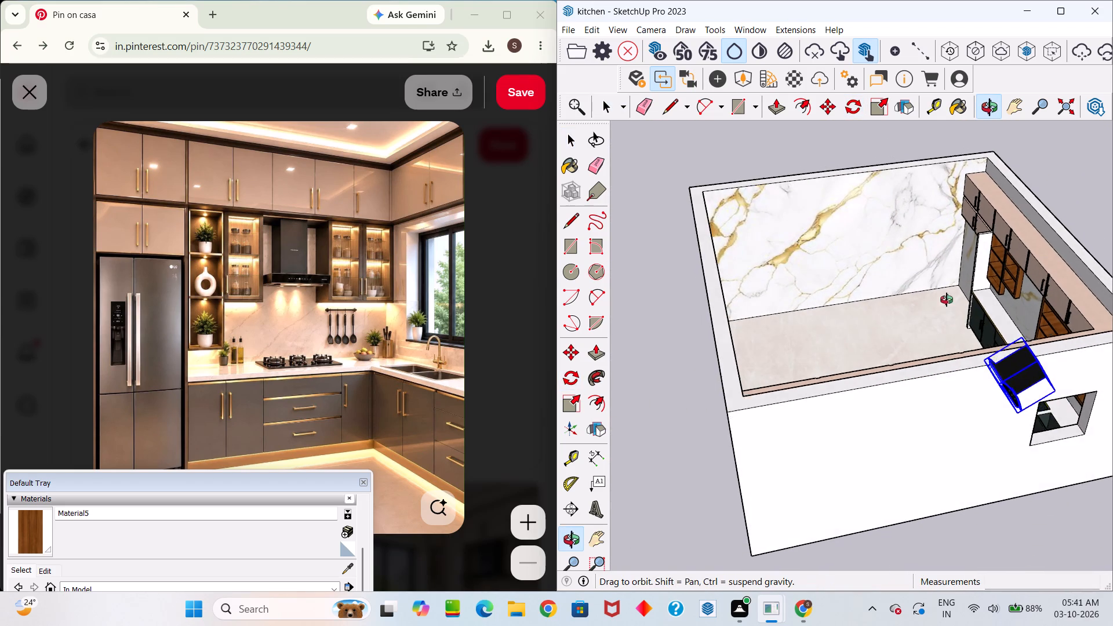
middle_drag(947, 300, 906, 238)
drag(947, 300, 906, 238)
middle_drag(795, 259, 1112, 321)
scroll(1108, 292, up, 4)
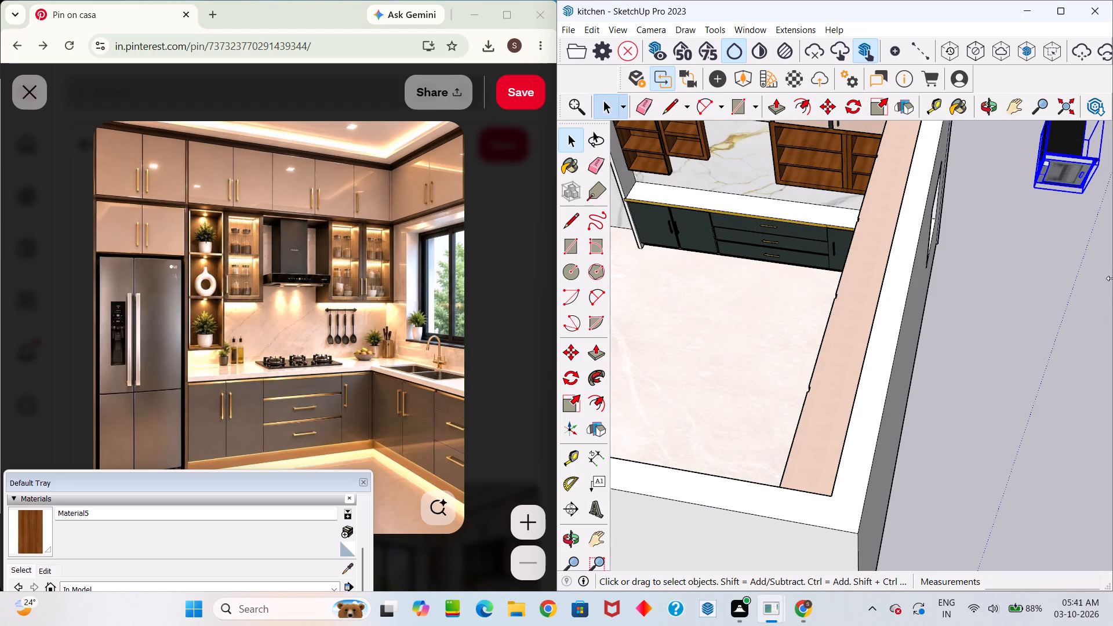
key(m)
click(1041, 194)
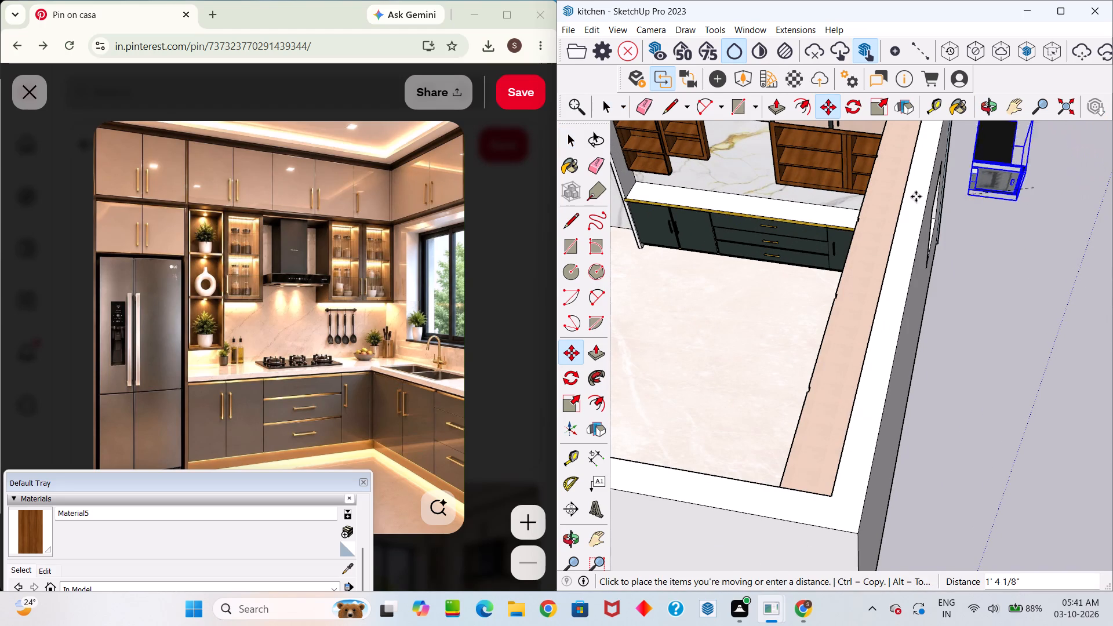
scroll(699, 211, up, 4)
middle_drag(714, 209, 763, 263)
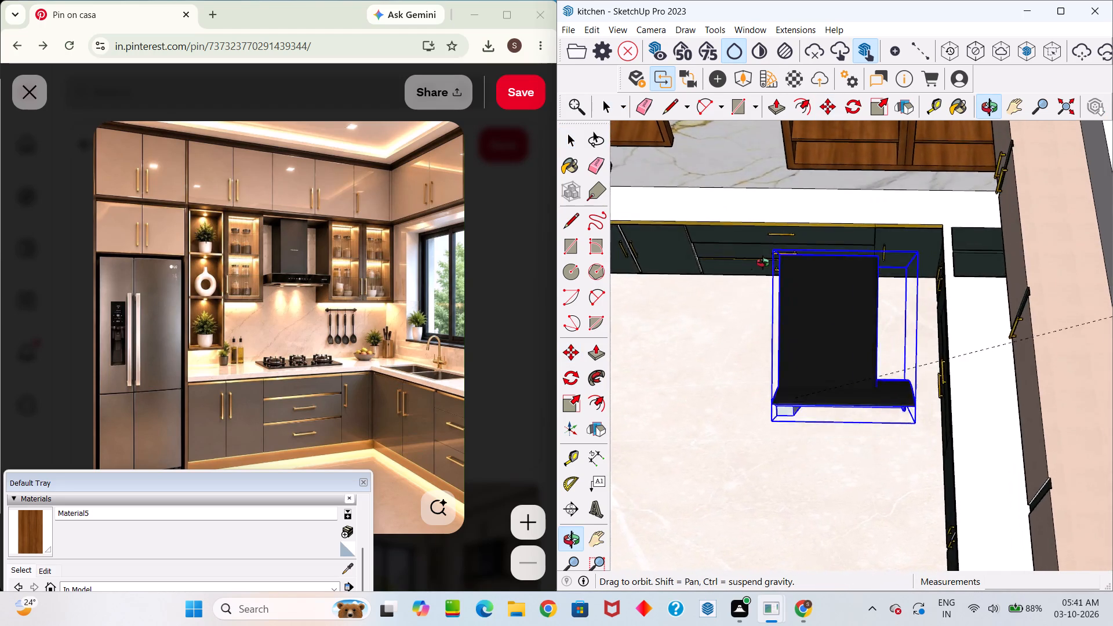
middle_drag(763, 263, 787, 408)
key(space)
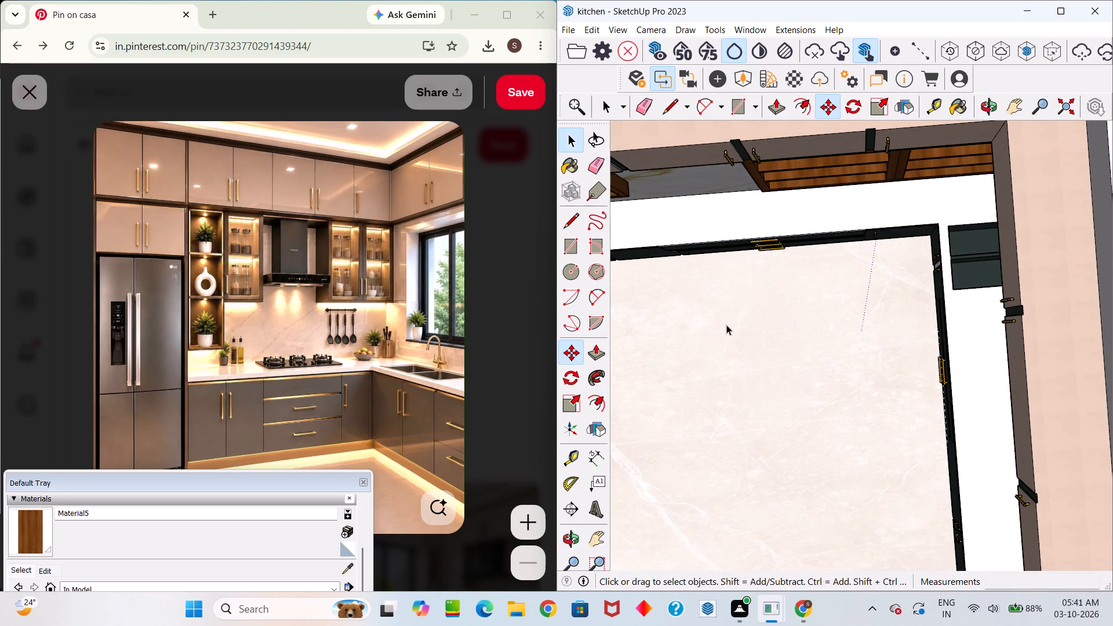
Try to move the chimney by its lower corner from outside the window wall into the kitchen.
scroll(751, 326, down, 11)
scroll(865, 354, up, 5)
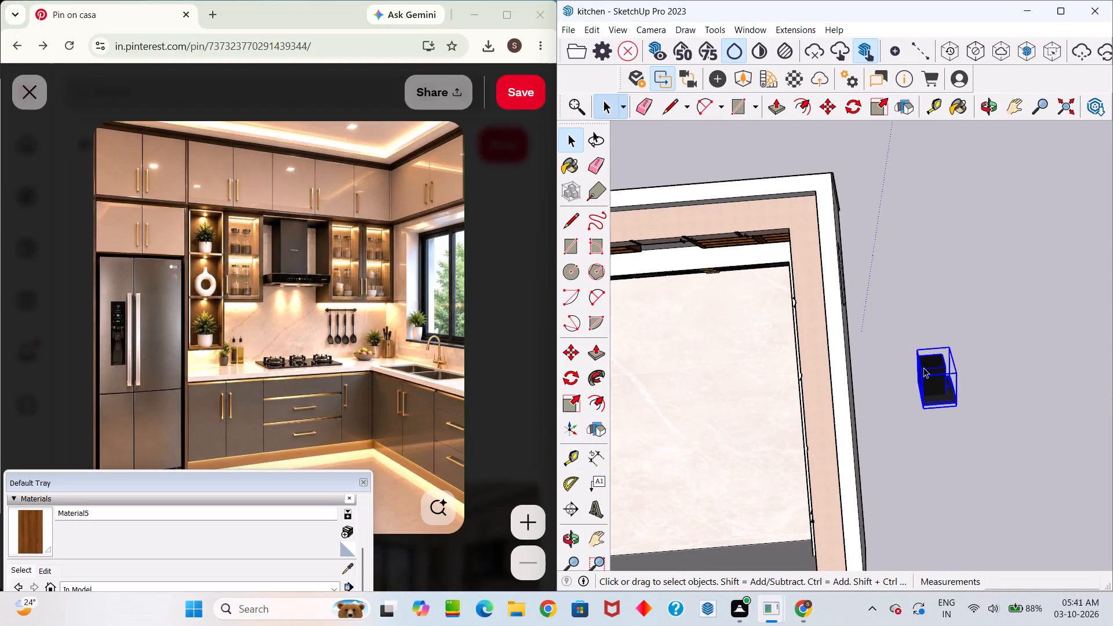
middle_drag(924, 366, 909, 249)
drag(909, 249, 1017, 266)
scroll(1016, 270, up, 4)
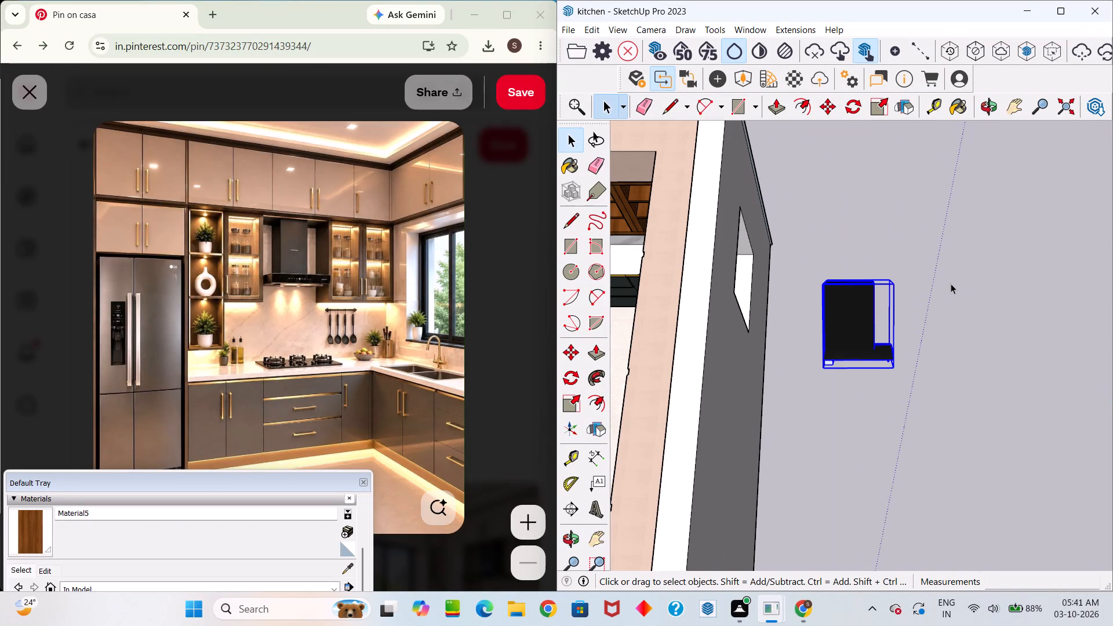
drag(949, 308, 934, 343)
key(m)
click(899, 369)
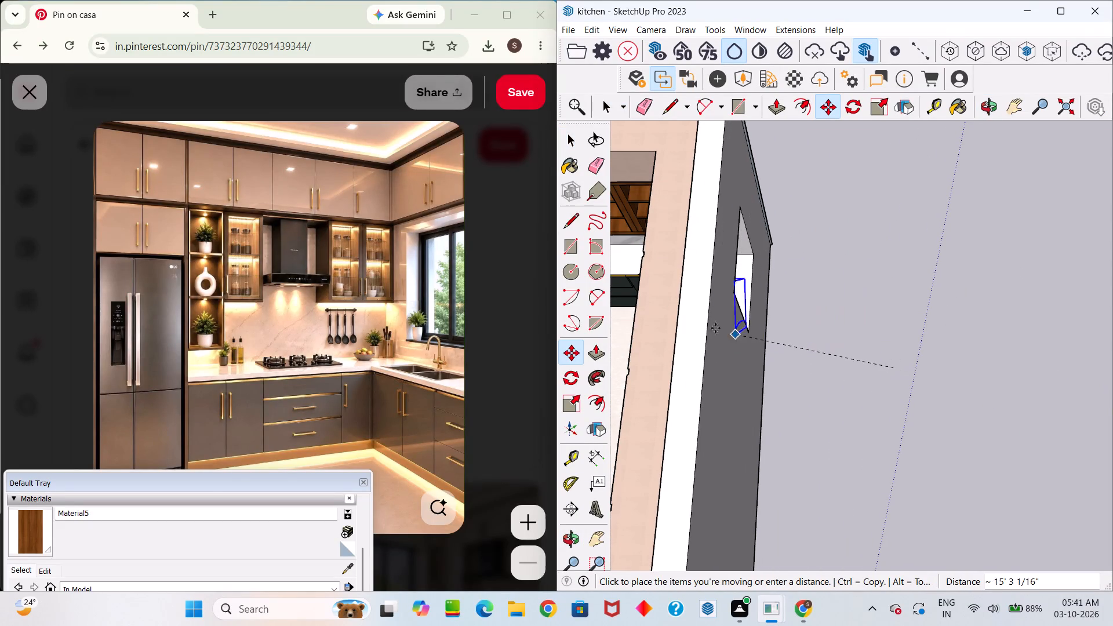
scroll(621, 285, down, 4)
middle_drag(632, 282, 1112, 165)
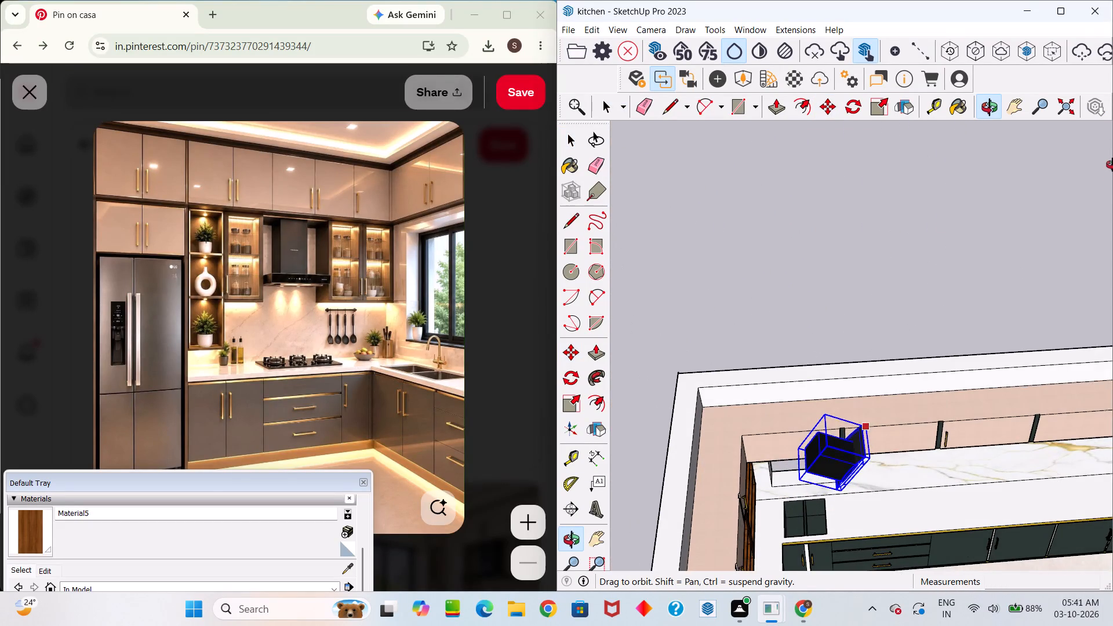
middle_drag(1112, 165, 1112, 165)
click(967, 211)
Move the chimney into the kitchen, in front of the marble backsplash between the open wooden shelves.
scroll(992, 214, down, 1)
middle_drag(992, 220, 632, 256)
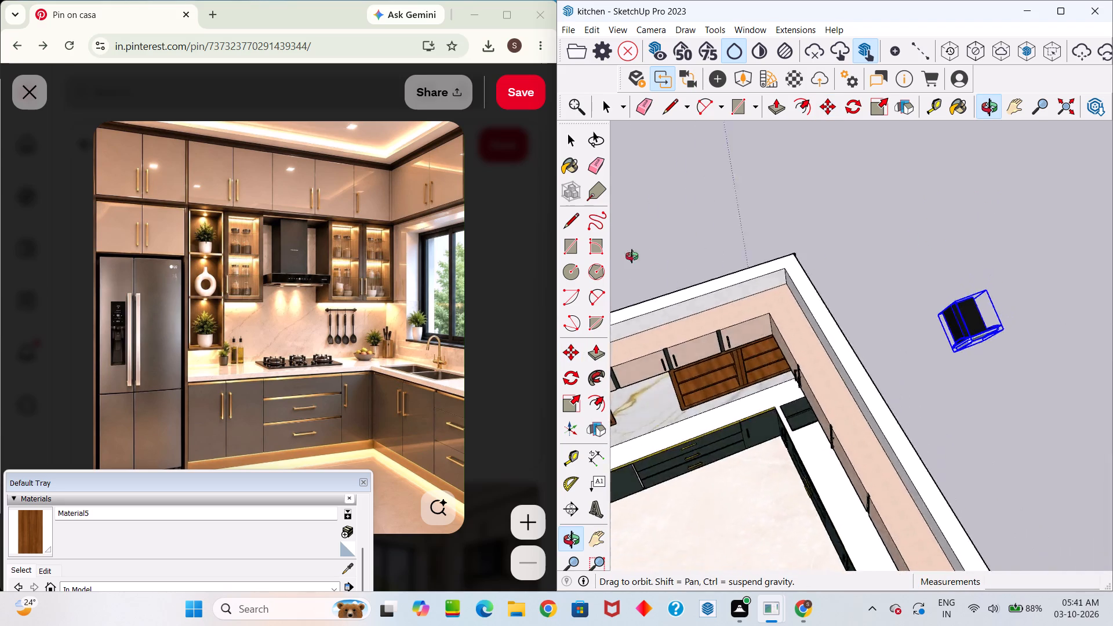
middle_drag(632, 256, 494, 249)
key(m)
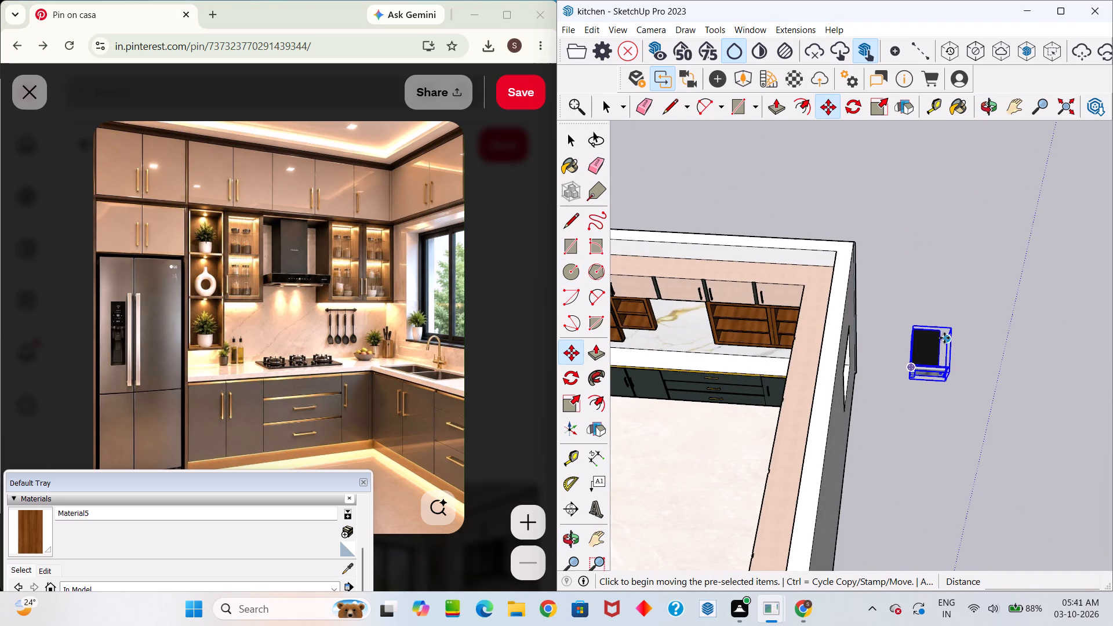
click(943, 341)
scroll(919, 290, down, 6)
scroll(763, 308, up, 11)
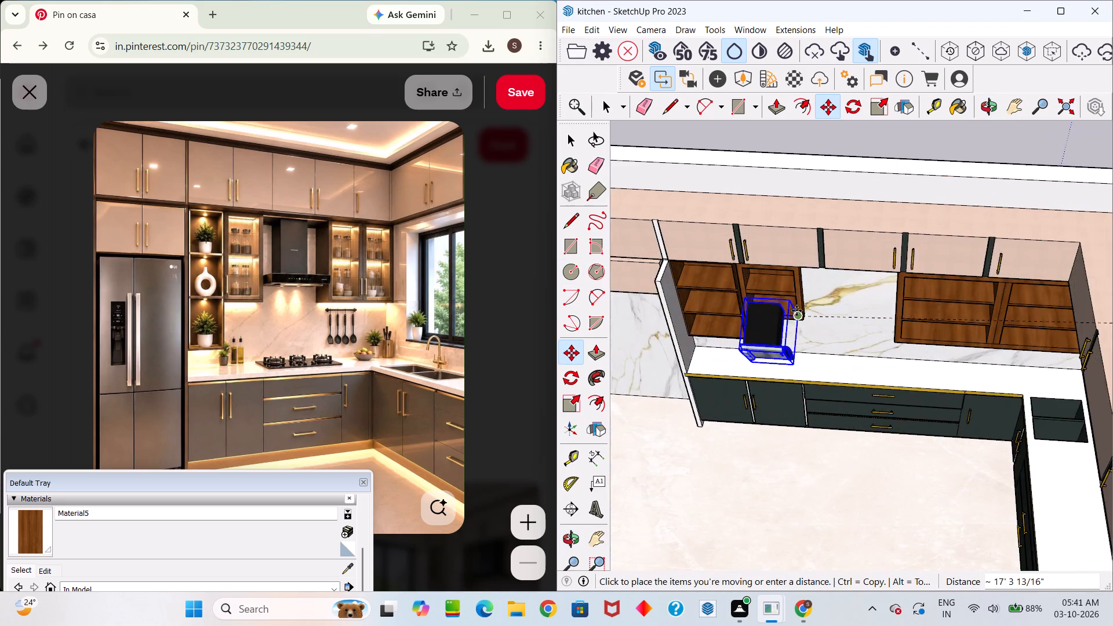
scroll(819, 326, up, 5)
middle_drag(853, 297, 922, 42)
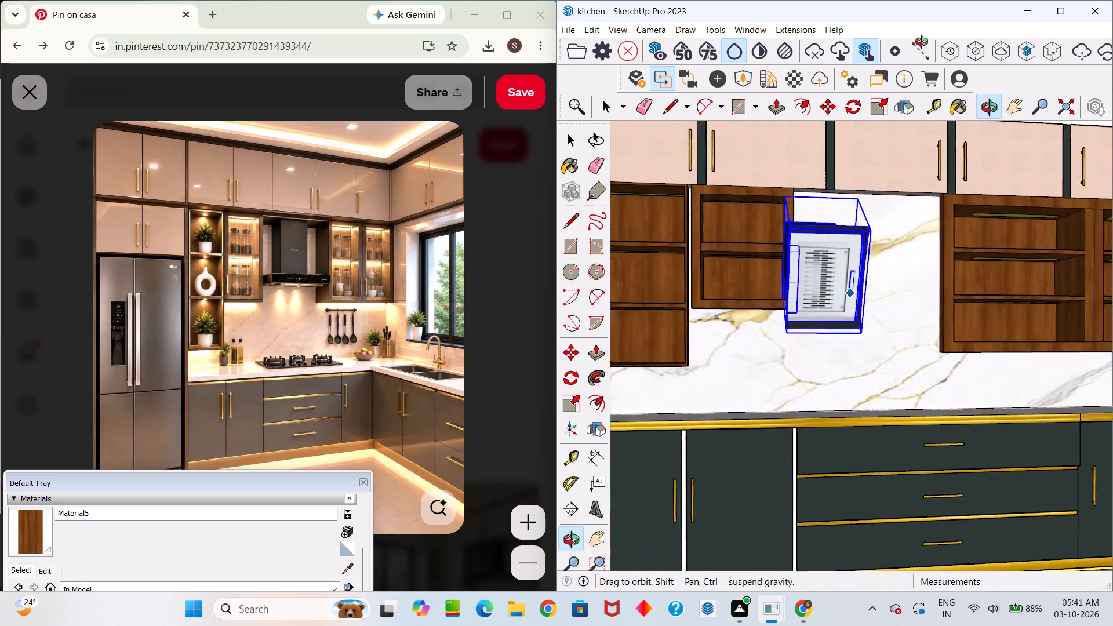
middle_drag(922, 42, 832, 196)
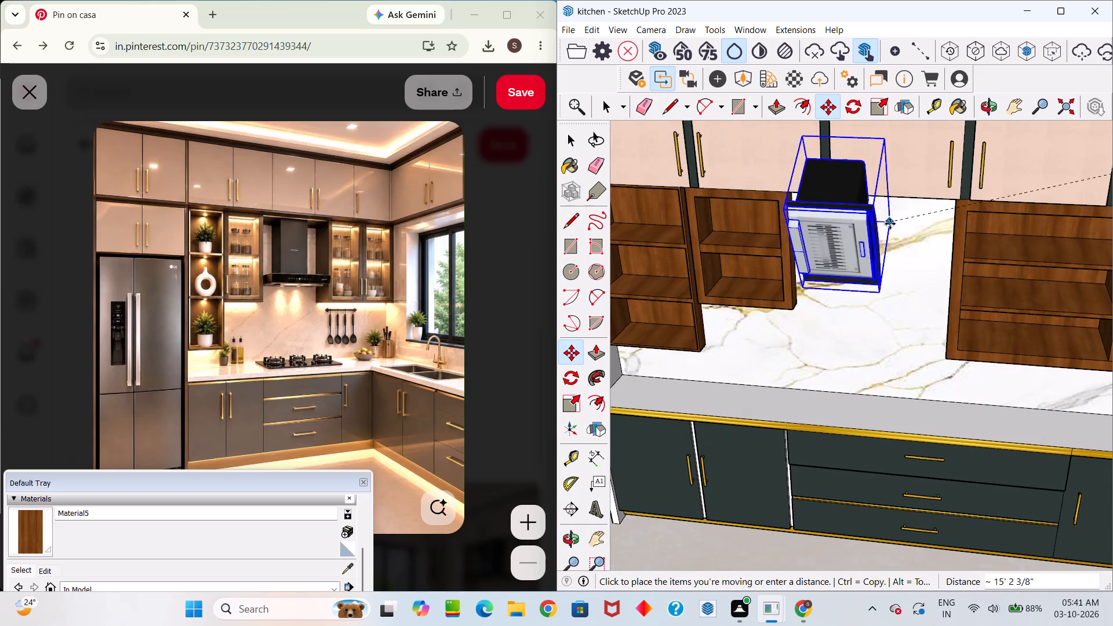
scroll(897, 243, up, 5)
scroll(949, 280, up, 3)
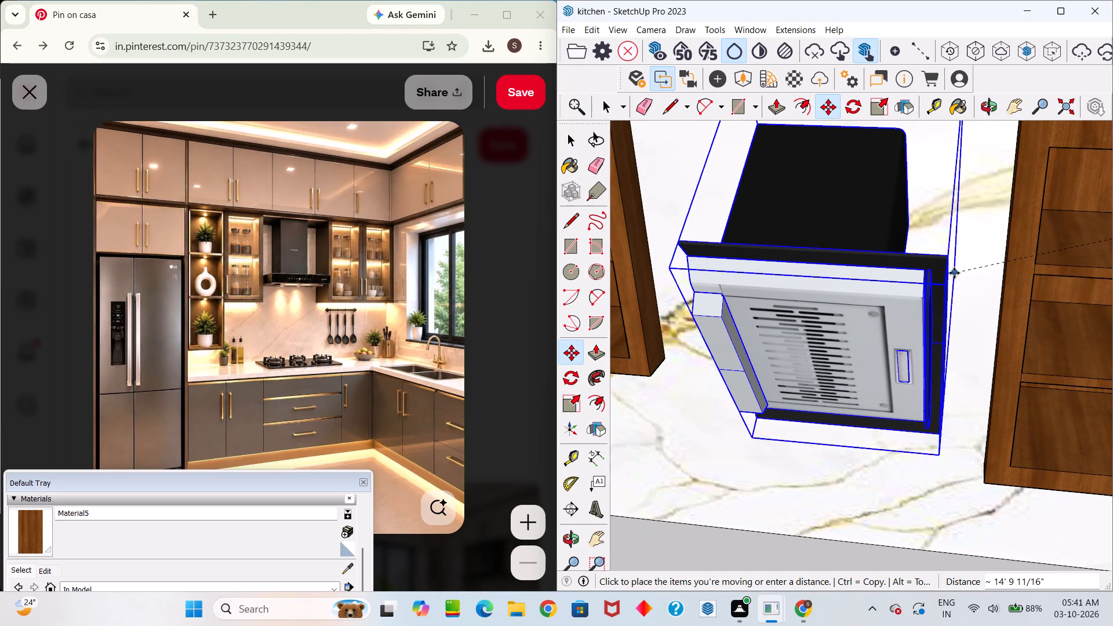
click(954, 273)
Scale the chimney slightly larger along the green and blue axes towards the two-compartment wooden shelf.
middle_drag(949, 311, 940, 434)
scroll(944, 413, down, 5)
middle_drag(937, 386, 986, 238)
scroll(936, 275, up, 3)
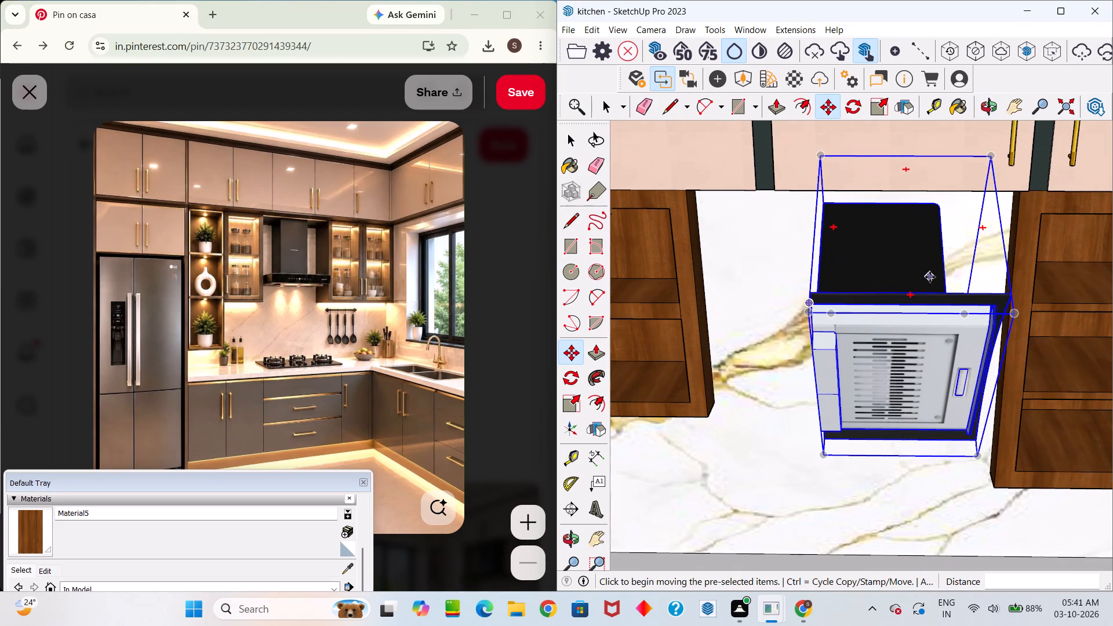
scroll(930, 277, up, 1)
key(s)
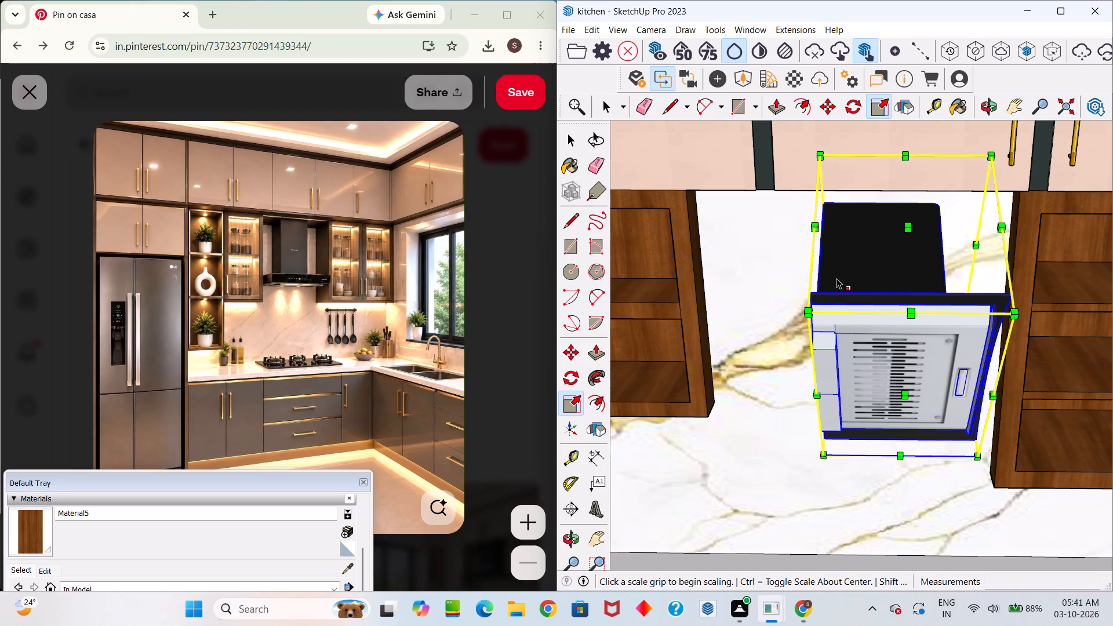
click(809, 304)
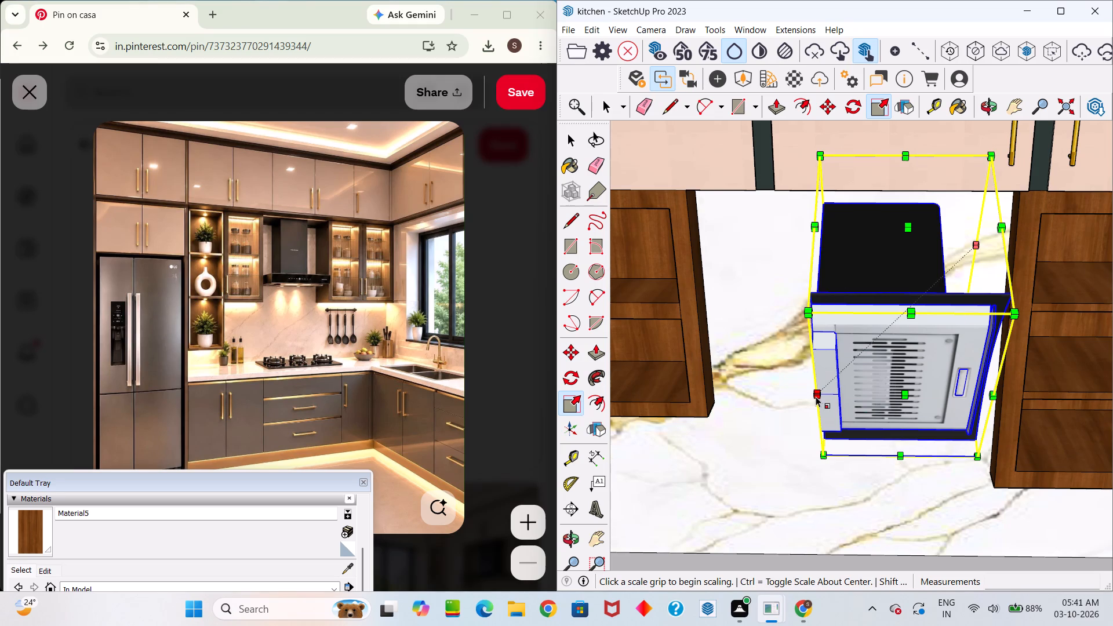
click(816, 396)
click(717, 380)
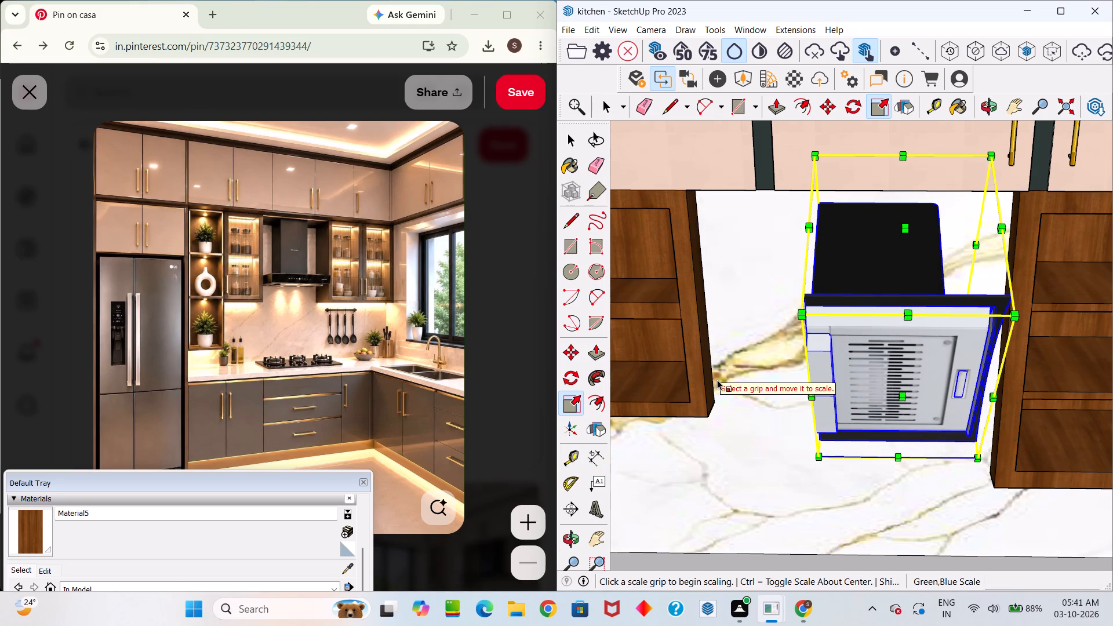
key(space)
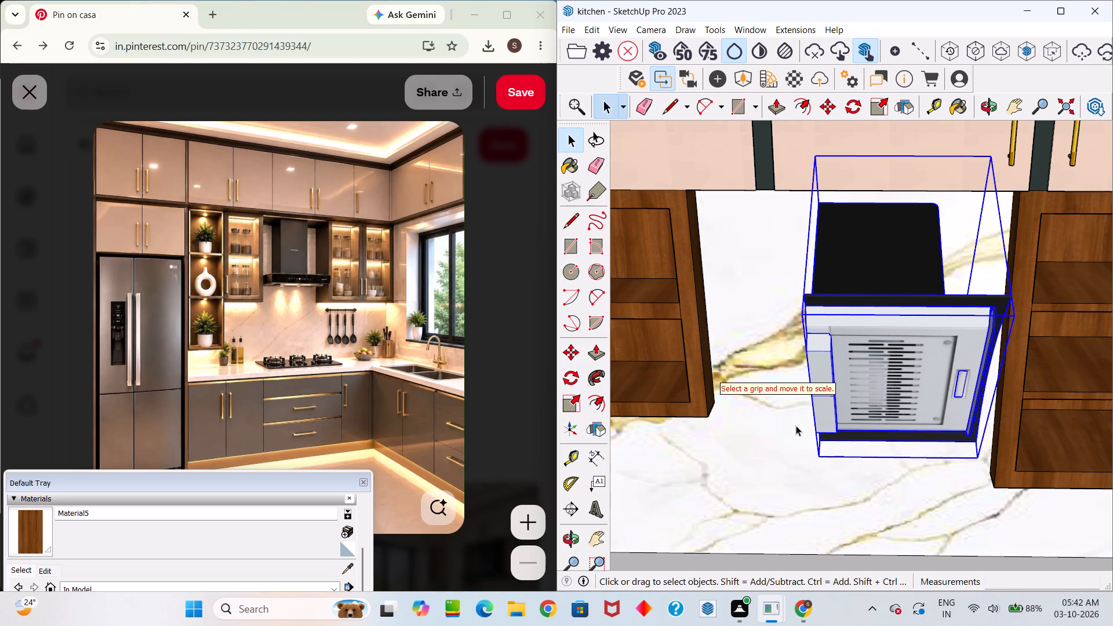
Rotate the chimney about 89 degrees around the green axis, using a centre point on the marble backsplash below it.
key(q)
click(774, 473)
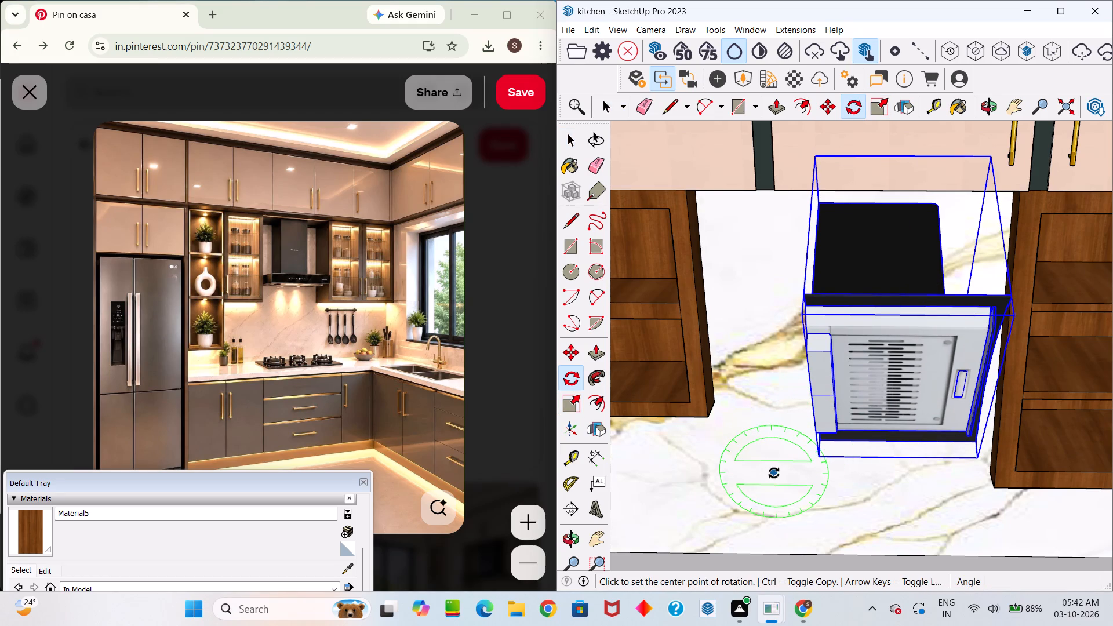
click(774, 445)
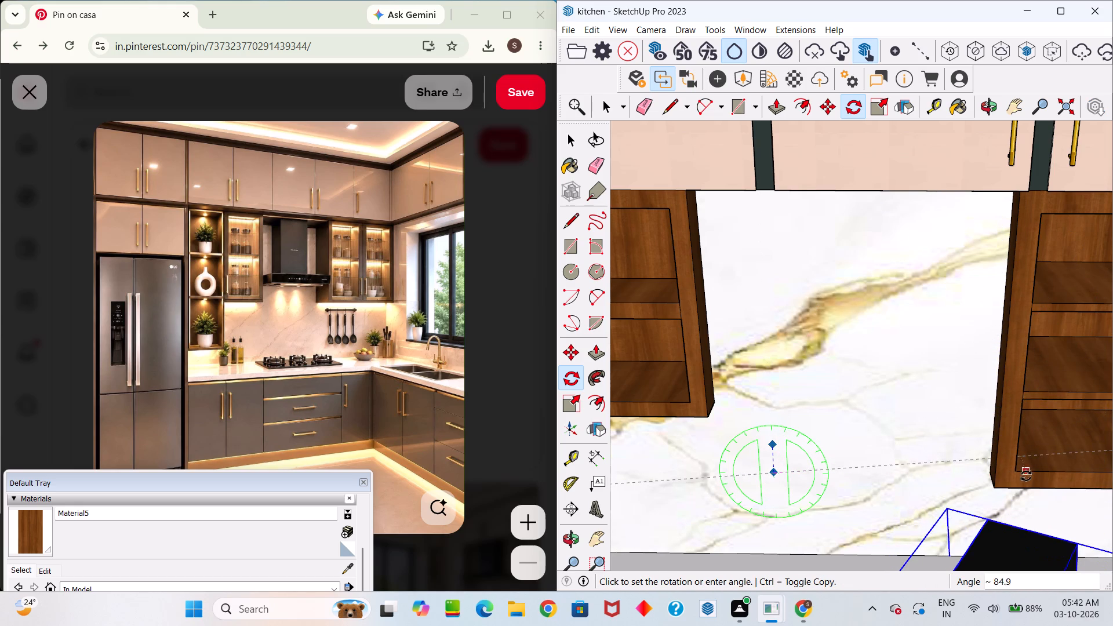
click(999, 483)
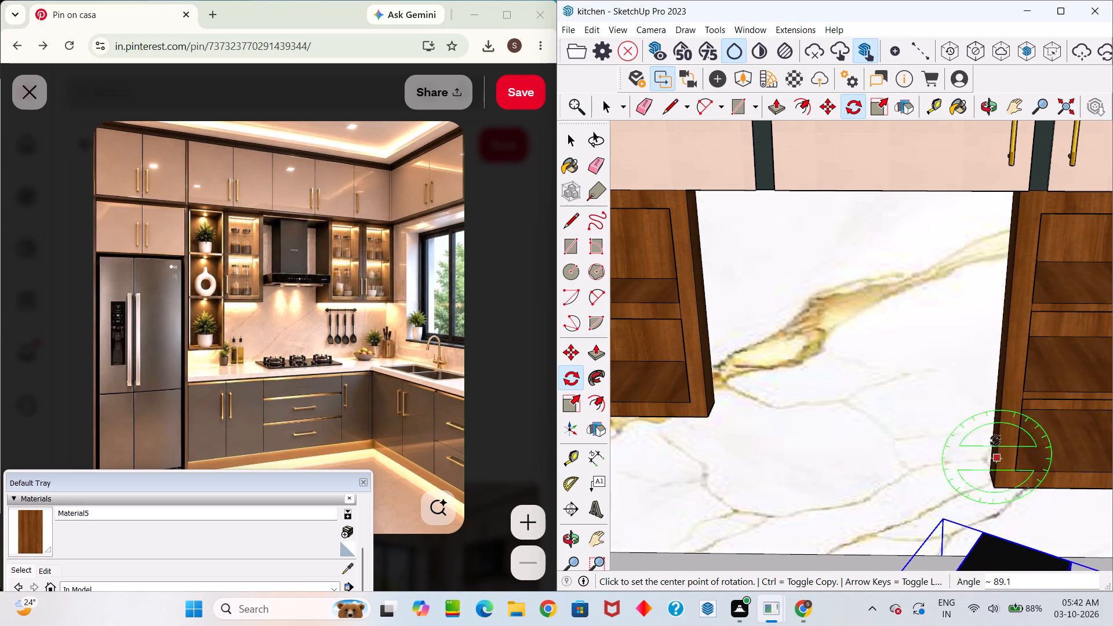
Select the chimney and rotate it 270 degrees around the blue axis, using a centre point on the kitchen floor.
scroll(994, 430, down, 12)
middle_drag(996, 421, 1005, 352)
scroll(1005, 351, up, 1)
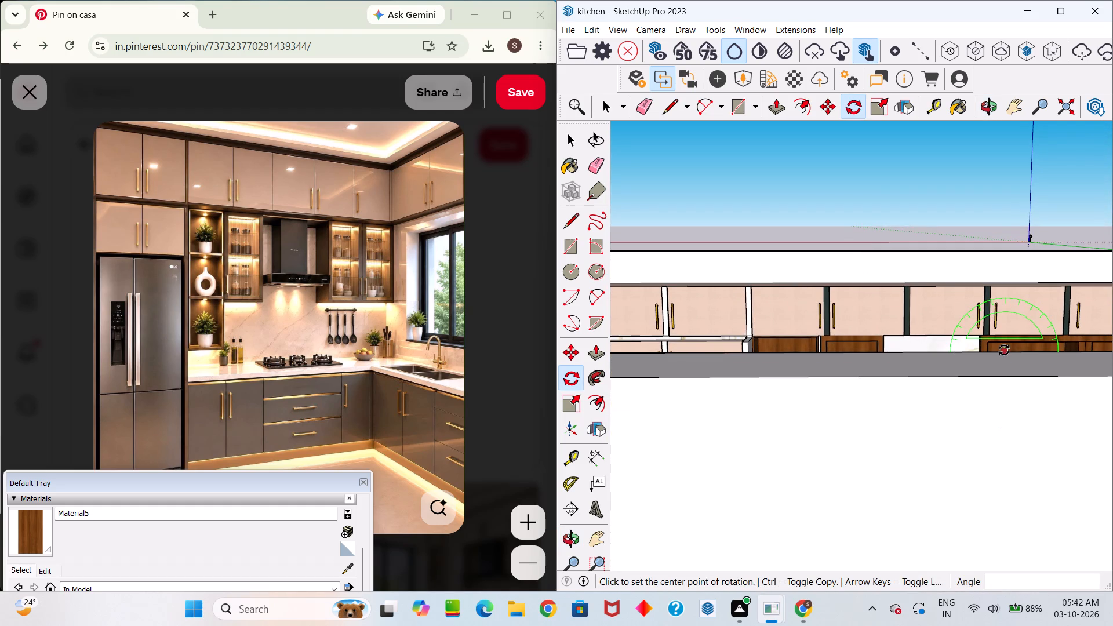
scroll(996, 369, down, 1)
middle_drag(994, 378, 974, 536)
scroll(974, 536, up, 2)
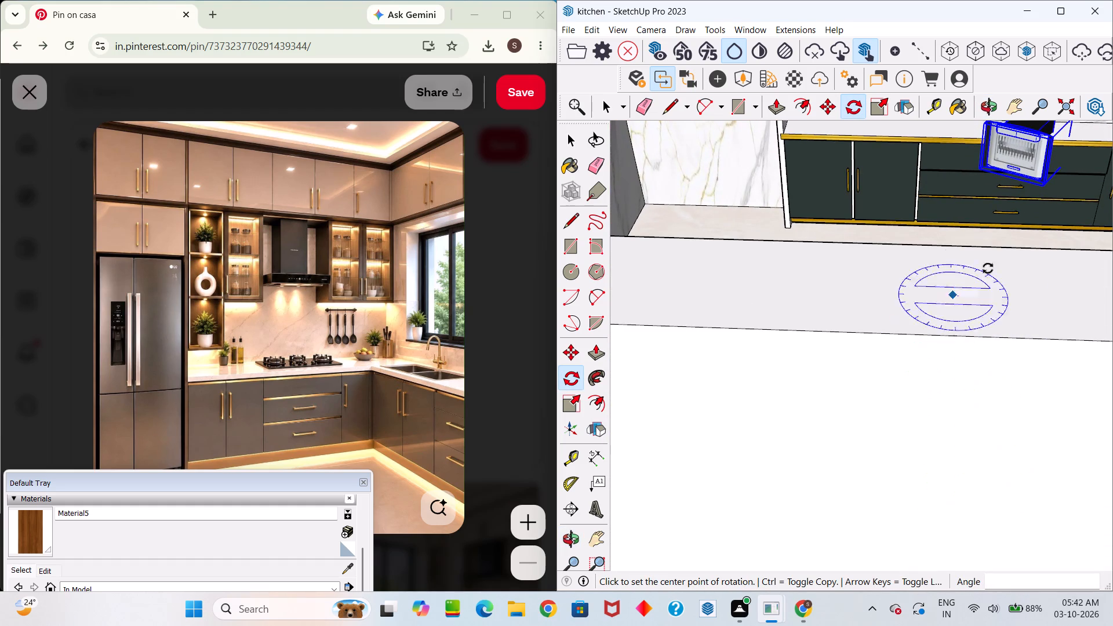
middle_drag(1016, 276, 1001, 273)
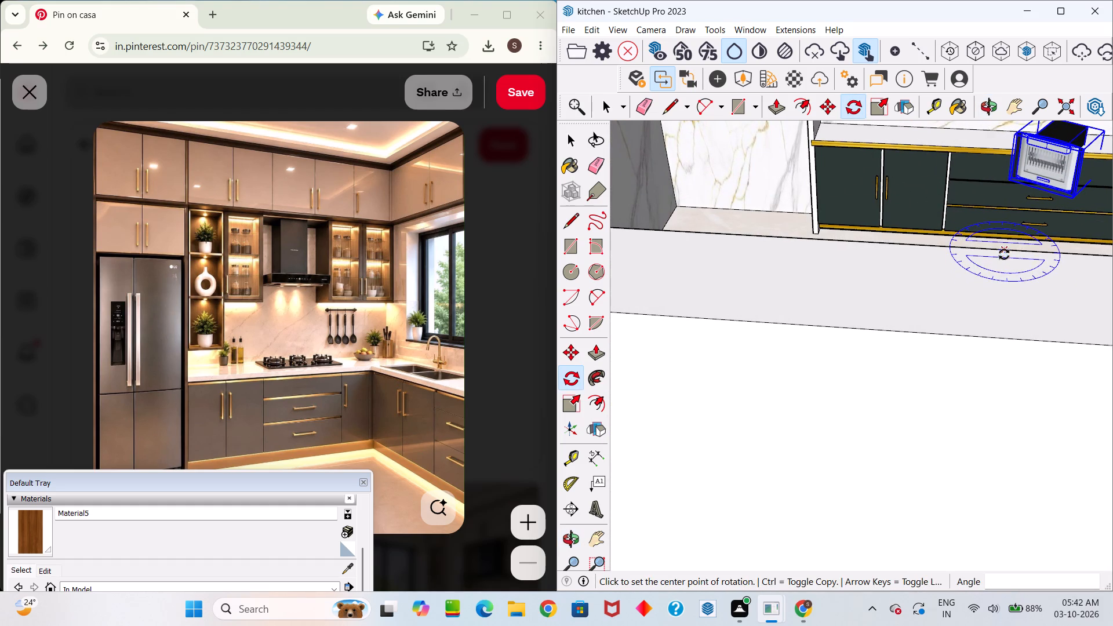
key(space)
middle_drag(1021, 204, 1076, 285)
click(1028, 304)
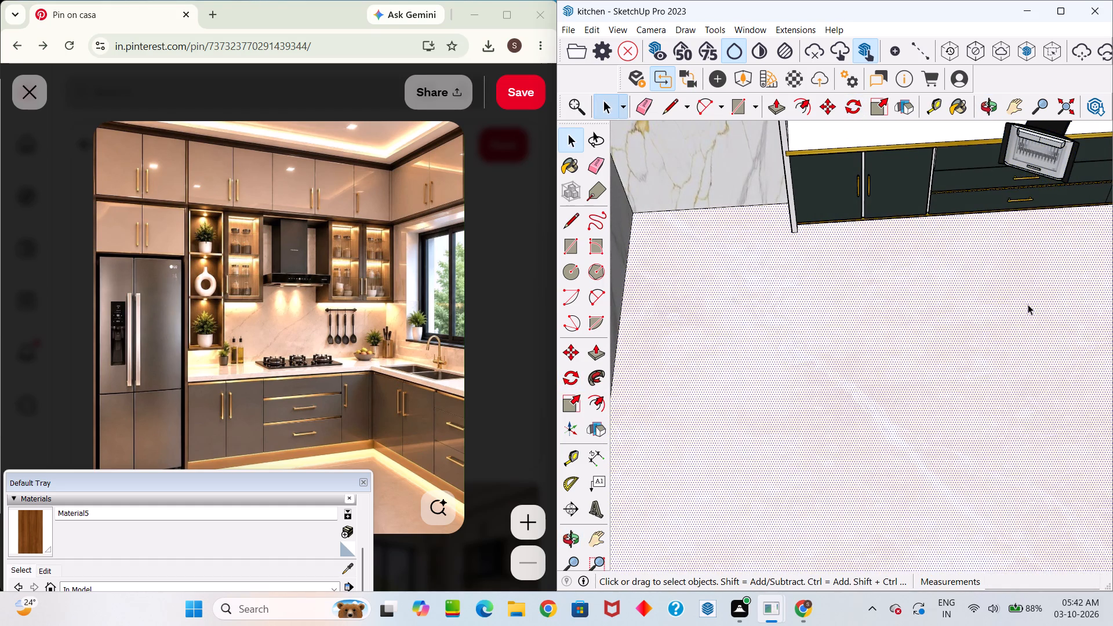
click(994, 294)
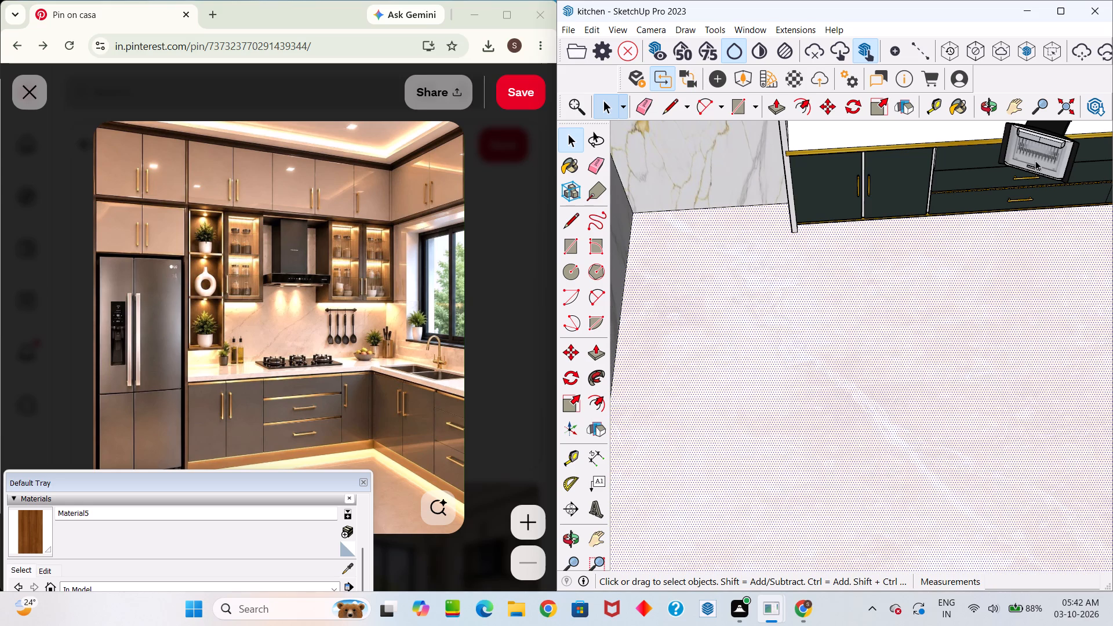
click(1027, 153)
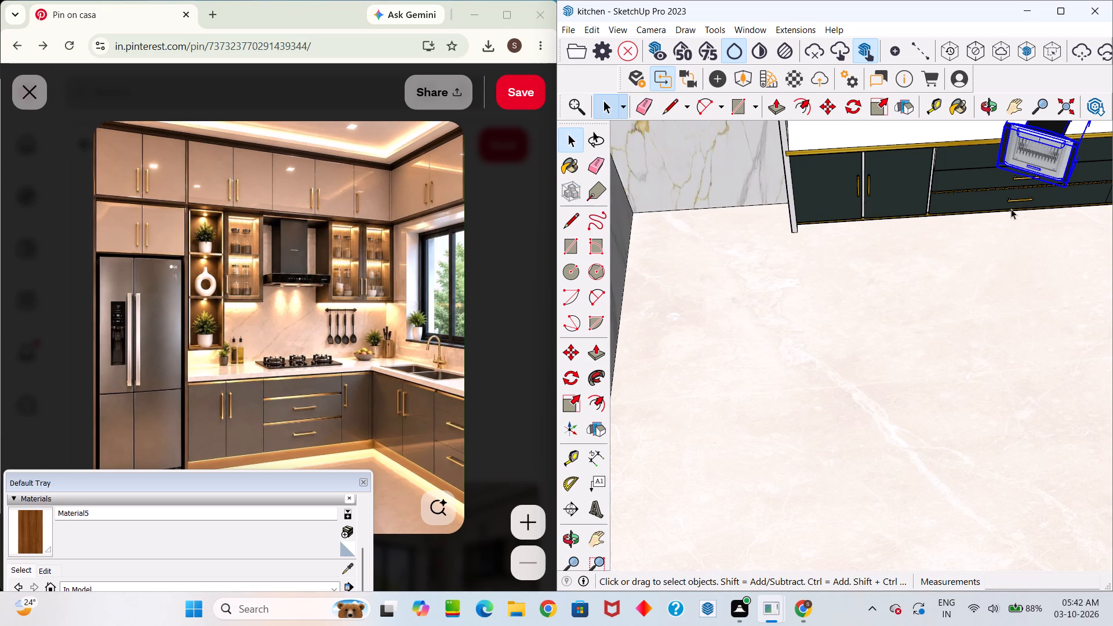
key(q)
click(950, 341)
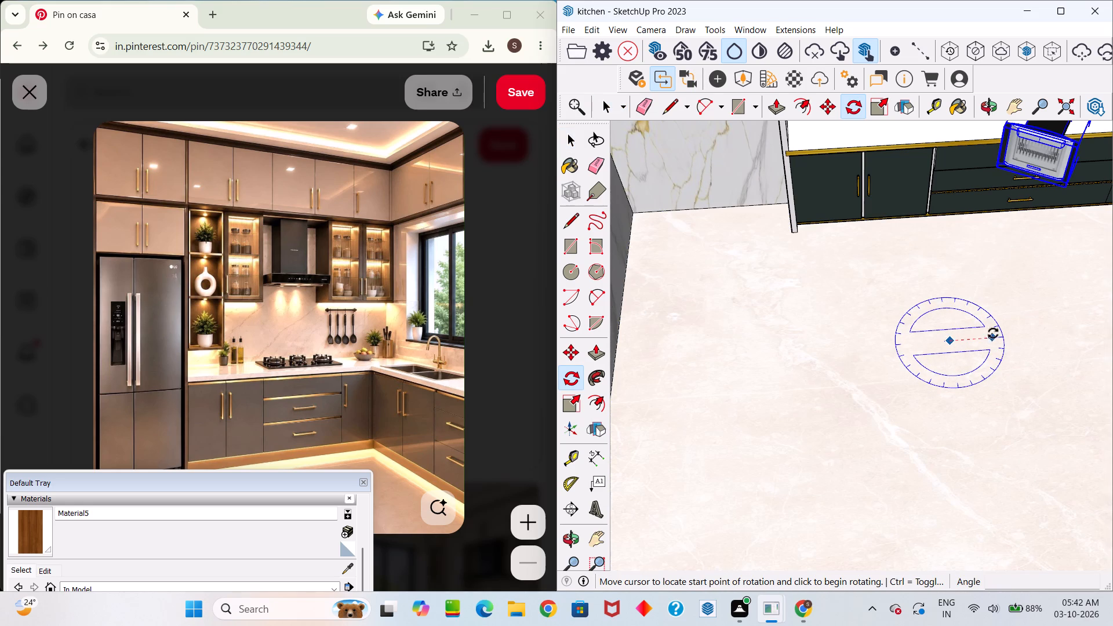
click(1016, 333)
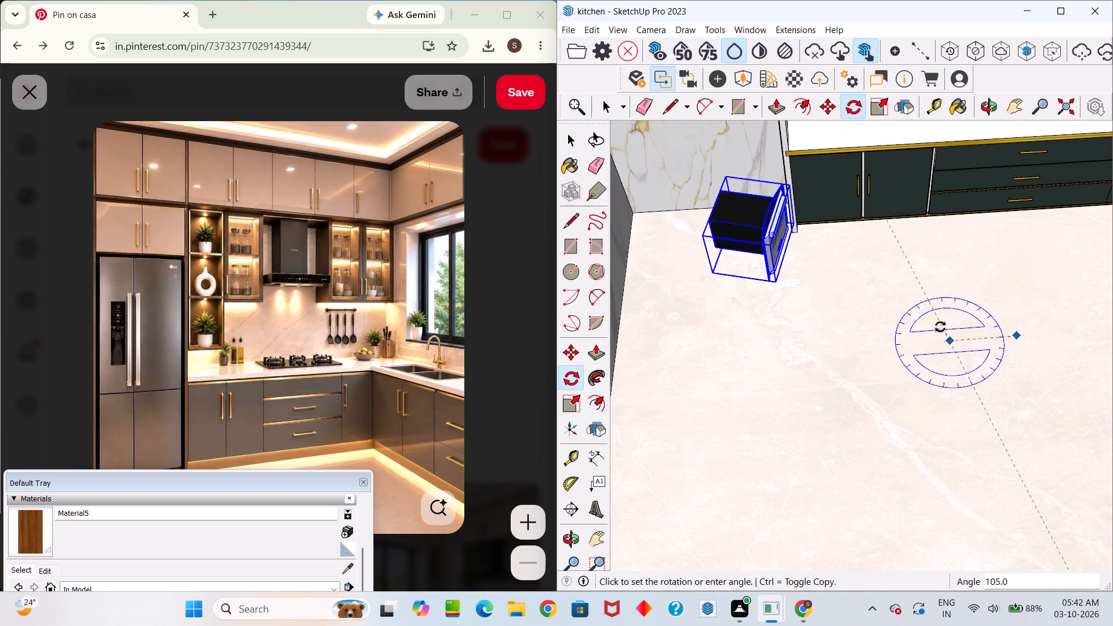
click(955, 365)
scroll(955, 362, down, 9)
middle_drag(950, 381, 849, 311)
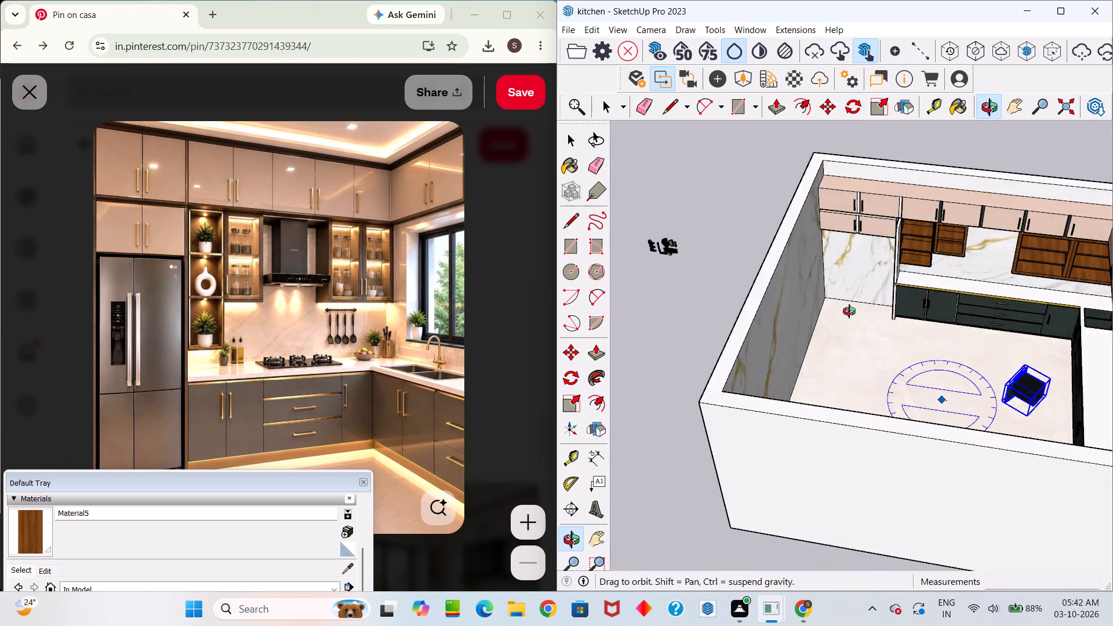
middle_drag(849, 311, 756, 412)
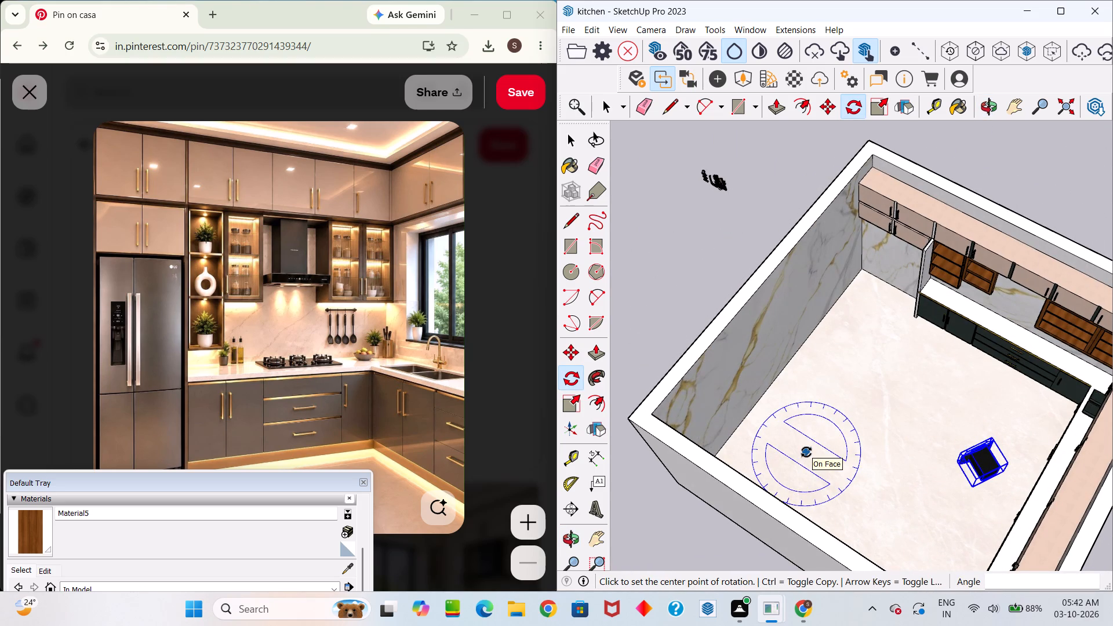
Undo the last three chimney edits, back to its placement in front of the marble backsplash.
key(ctrl+z)
key(ctrl+z)
key(ctrl+z)
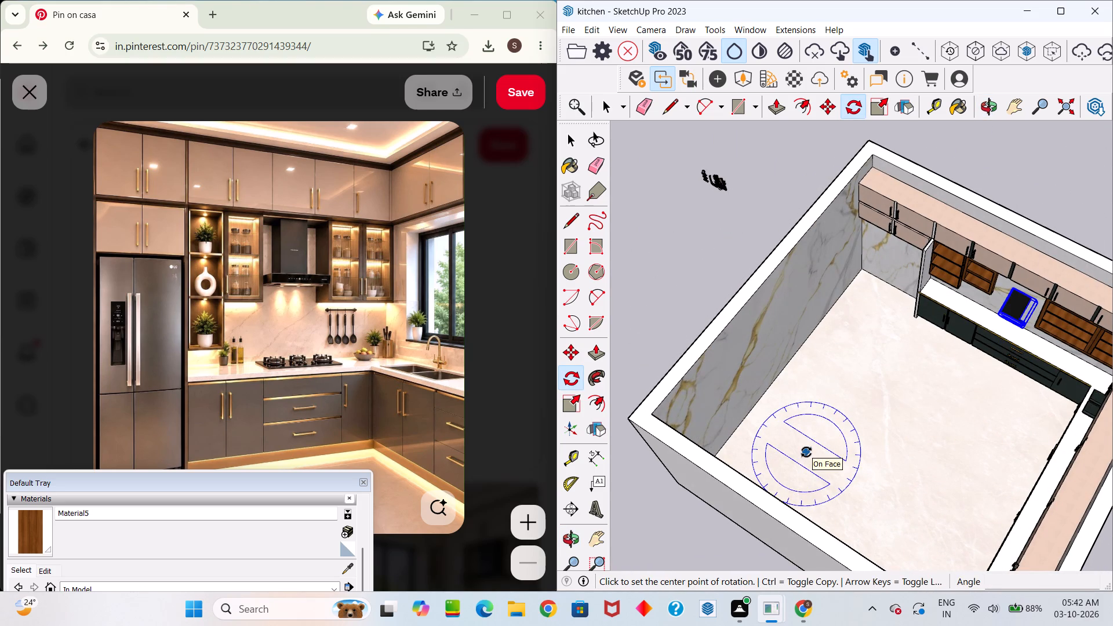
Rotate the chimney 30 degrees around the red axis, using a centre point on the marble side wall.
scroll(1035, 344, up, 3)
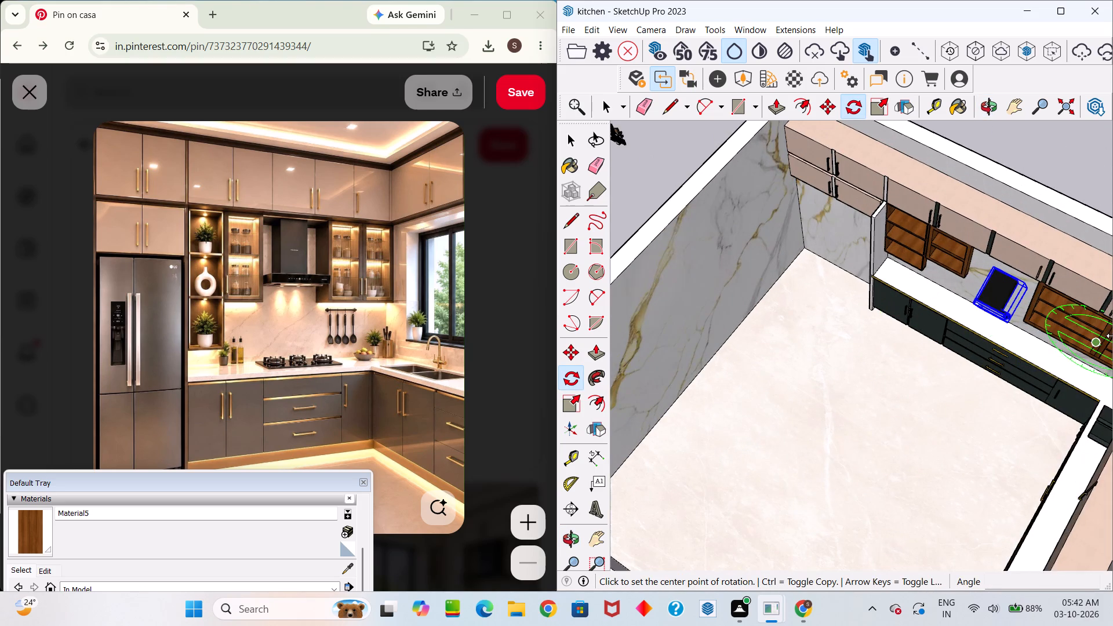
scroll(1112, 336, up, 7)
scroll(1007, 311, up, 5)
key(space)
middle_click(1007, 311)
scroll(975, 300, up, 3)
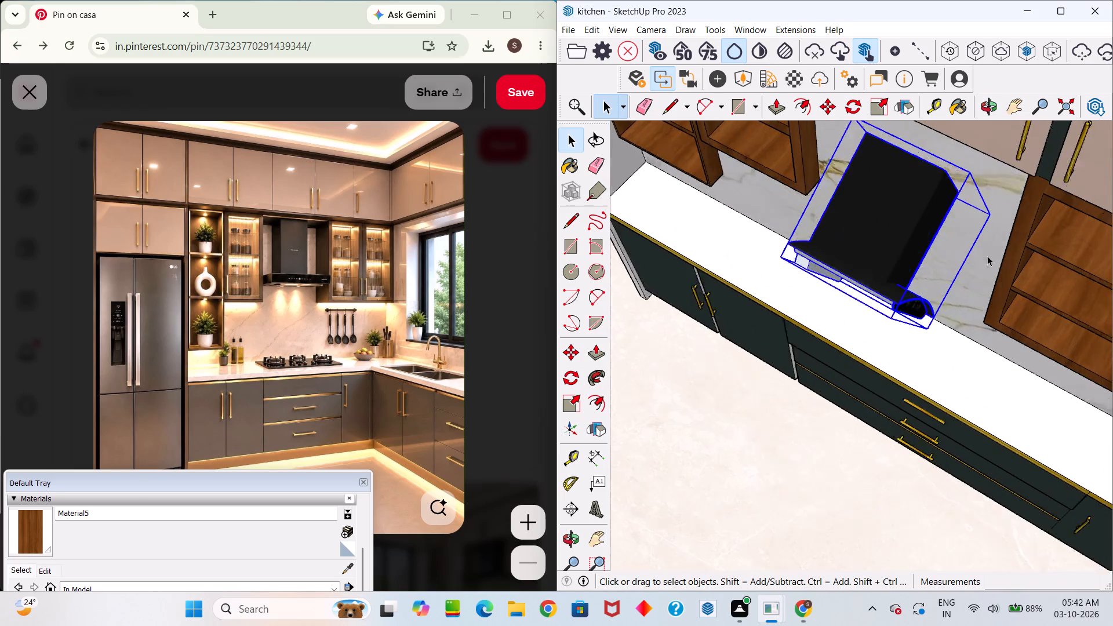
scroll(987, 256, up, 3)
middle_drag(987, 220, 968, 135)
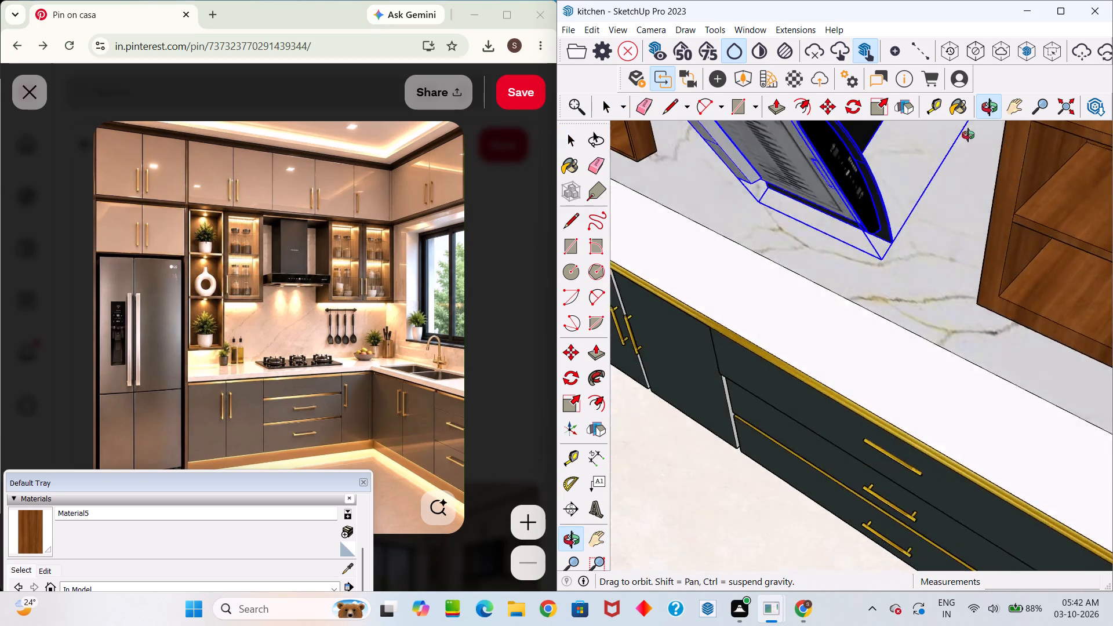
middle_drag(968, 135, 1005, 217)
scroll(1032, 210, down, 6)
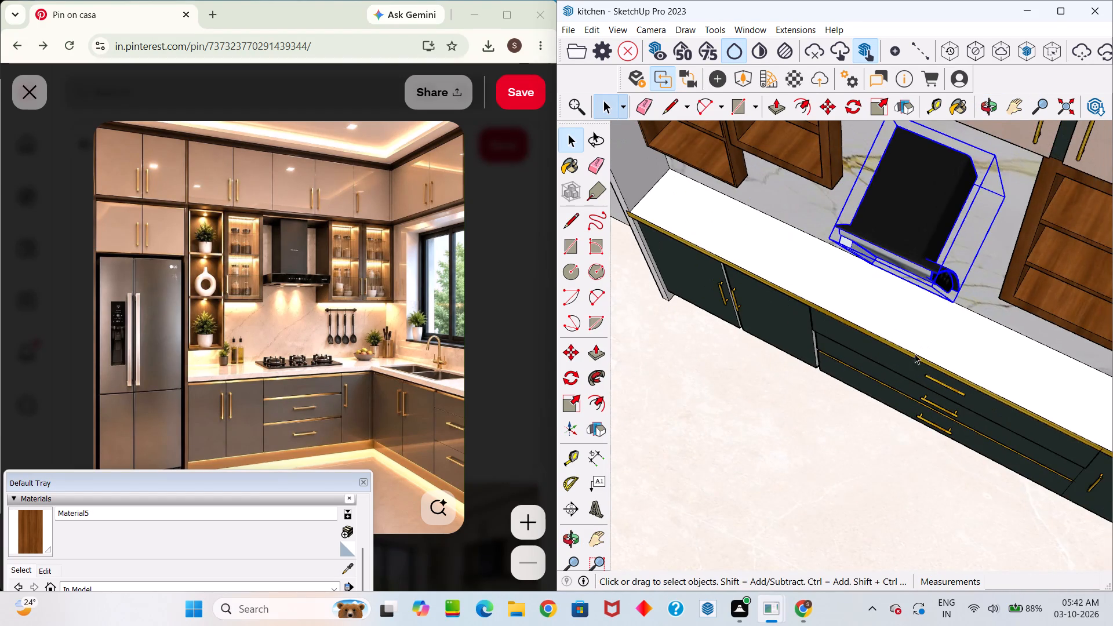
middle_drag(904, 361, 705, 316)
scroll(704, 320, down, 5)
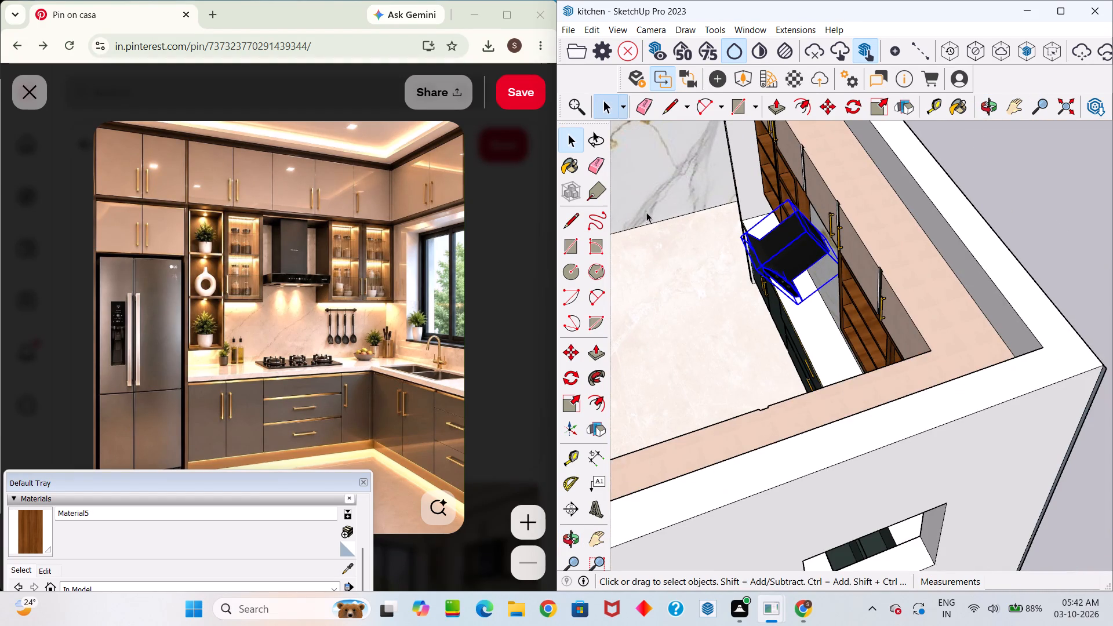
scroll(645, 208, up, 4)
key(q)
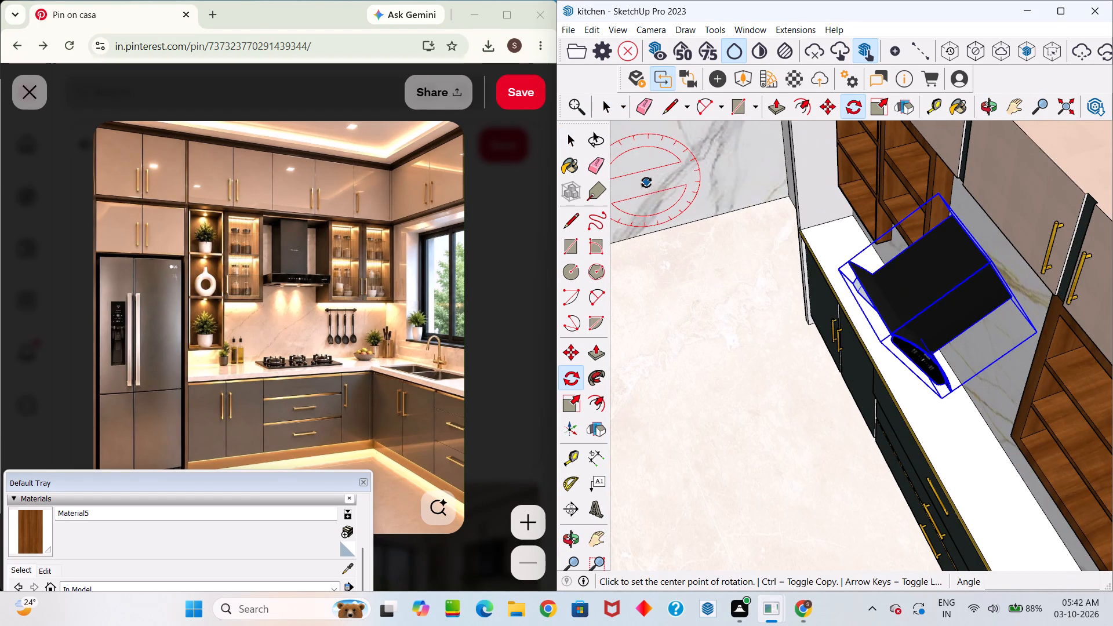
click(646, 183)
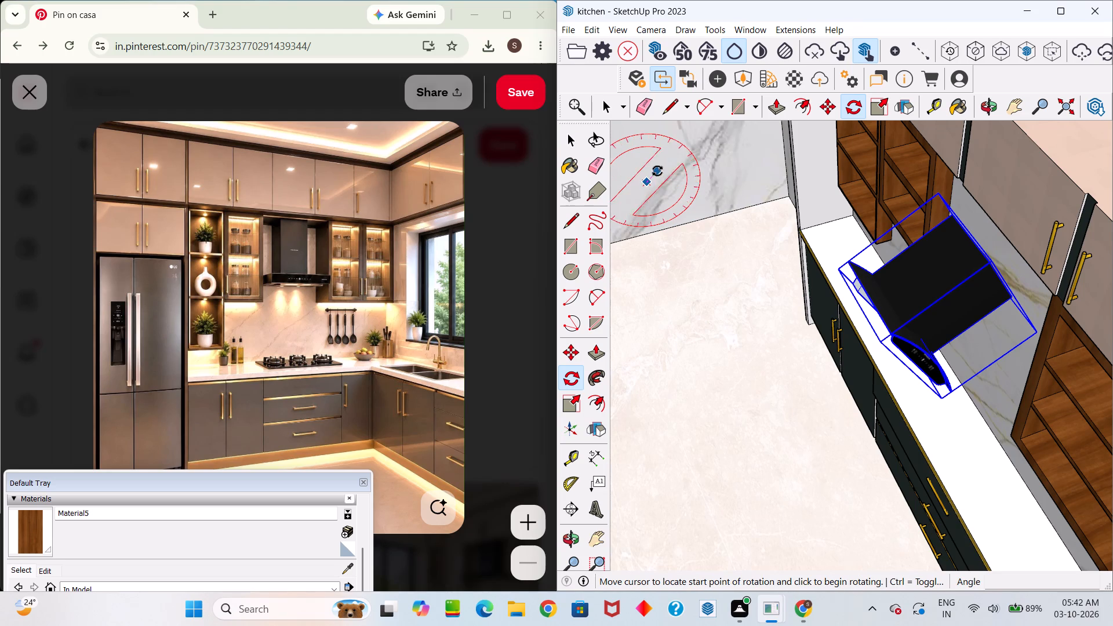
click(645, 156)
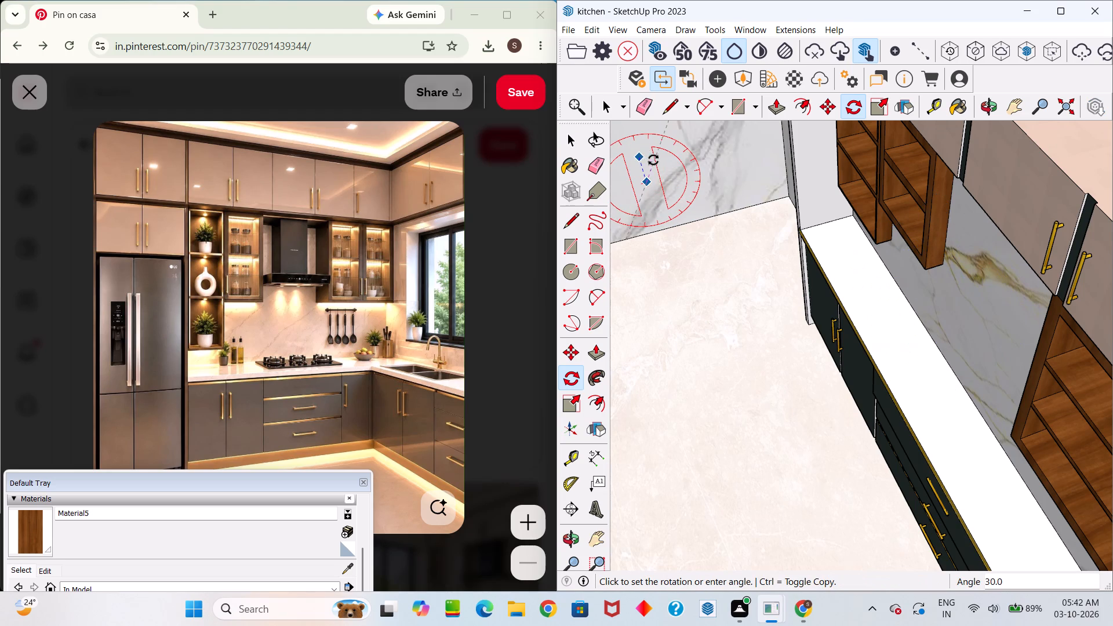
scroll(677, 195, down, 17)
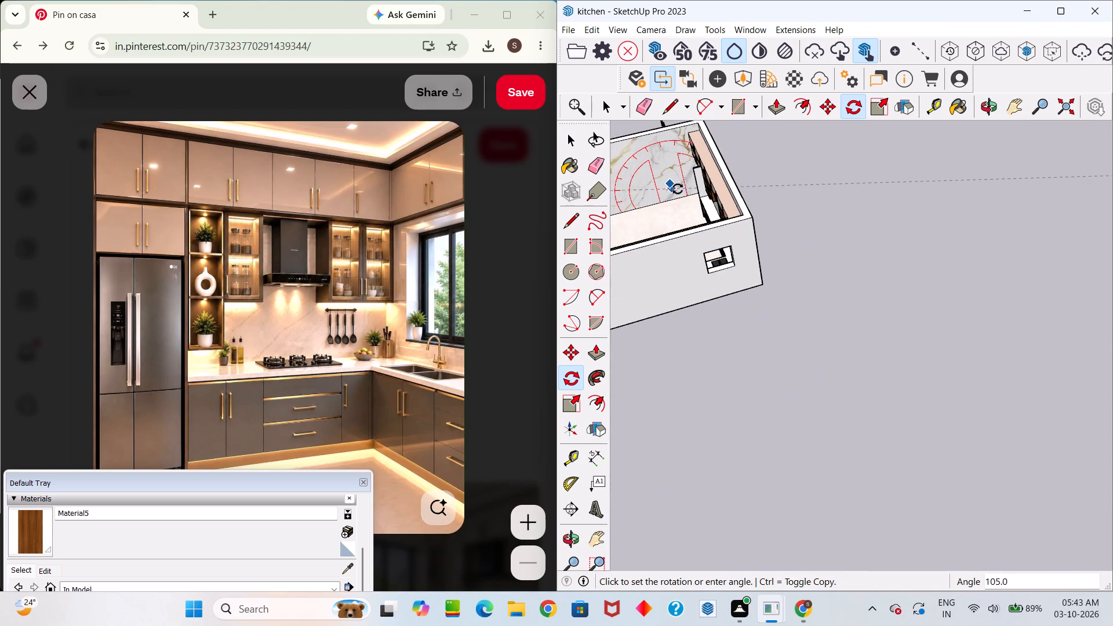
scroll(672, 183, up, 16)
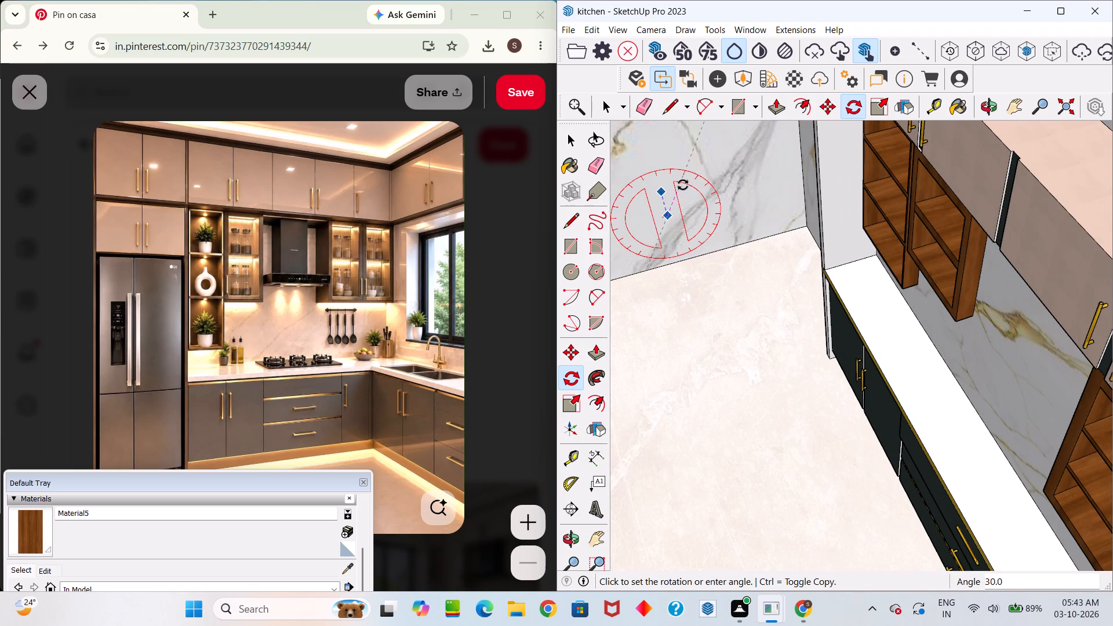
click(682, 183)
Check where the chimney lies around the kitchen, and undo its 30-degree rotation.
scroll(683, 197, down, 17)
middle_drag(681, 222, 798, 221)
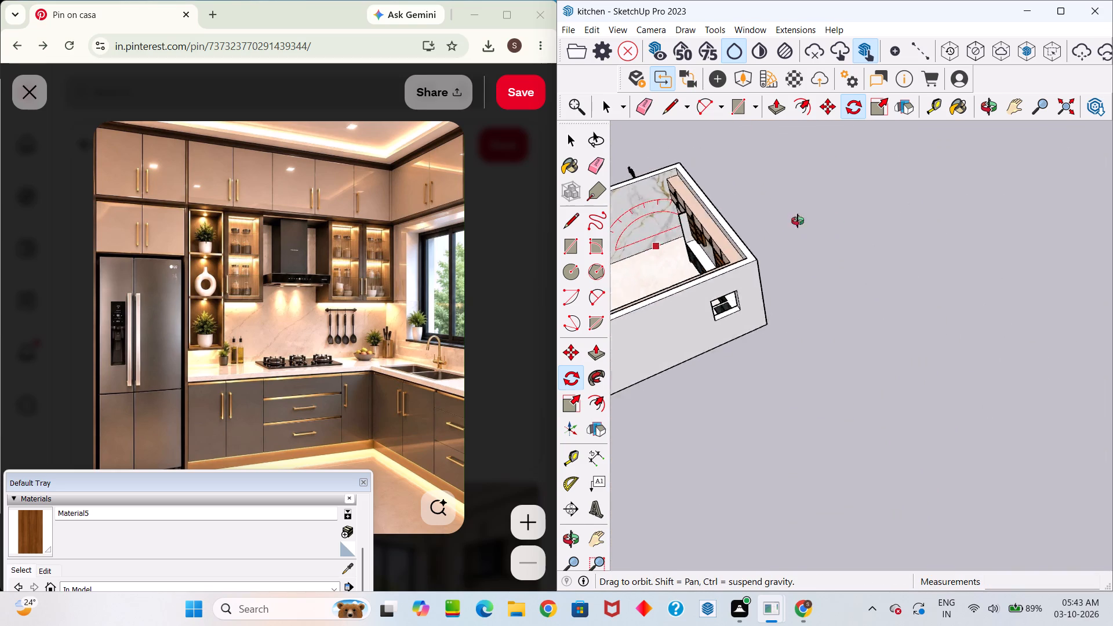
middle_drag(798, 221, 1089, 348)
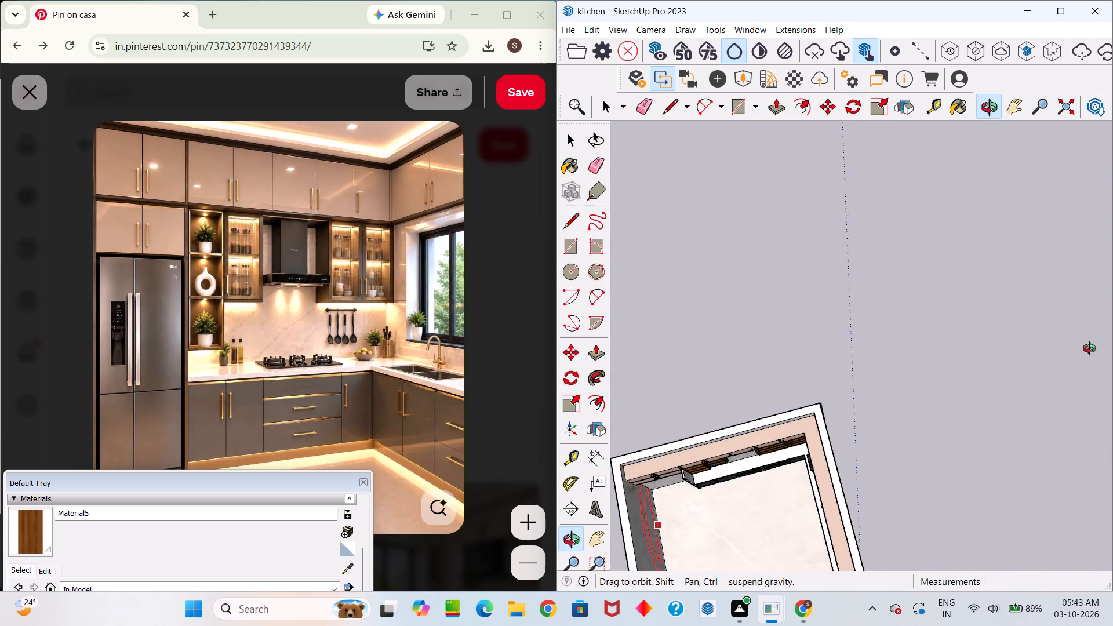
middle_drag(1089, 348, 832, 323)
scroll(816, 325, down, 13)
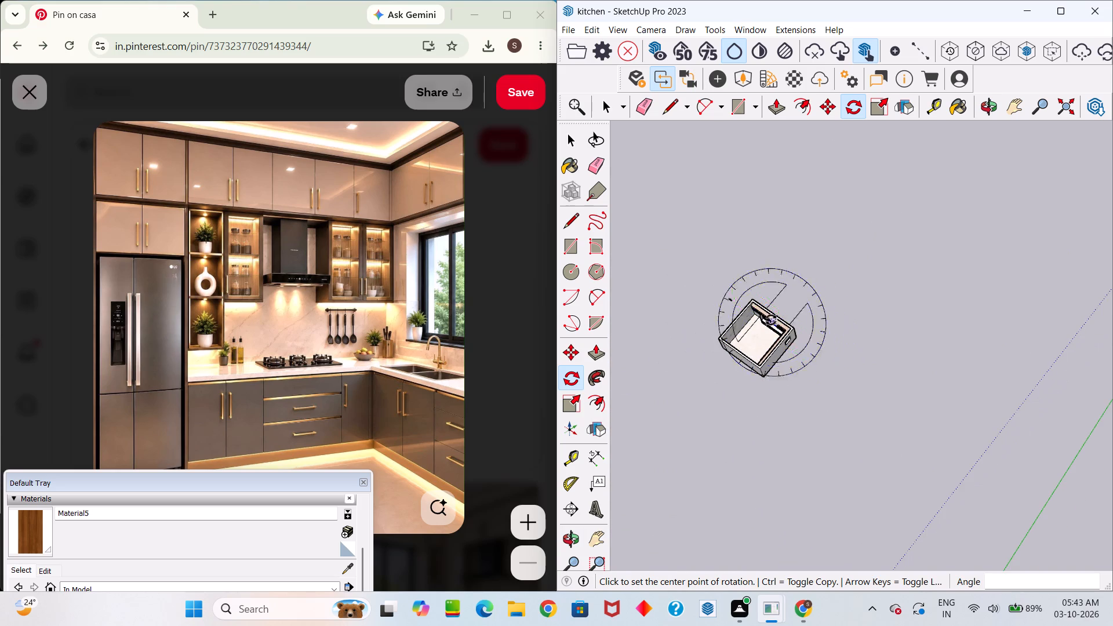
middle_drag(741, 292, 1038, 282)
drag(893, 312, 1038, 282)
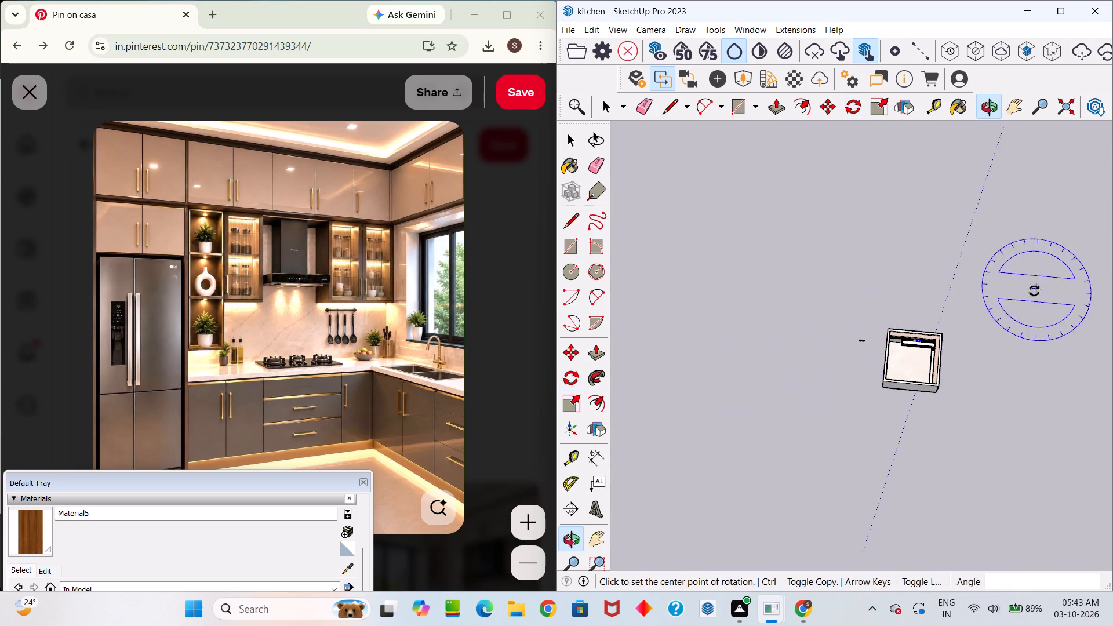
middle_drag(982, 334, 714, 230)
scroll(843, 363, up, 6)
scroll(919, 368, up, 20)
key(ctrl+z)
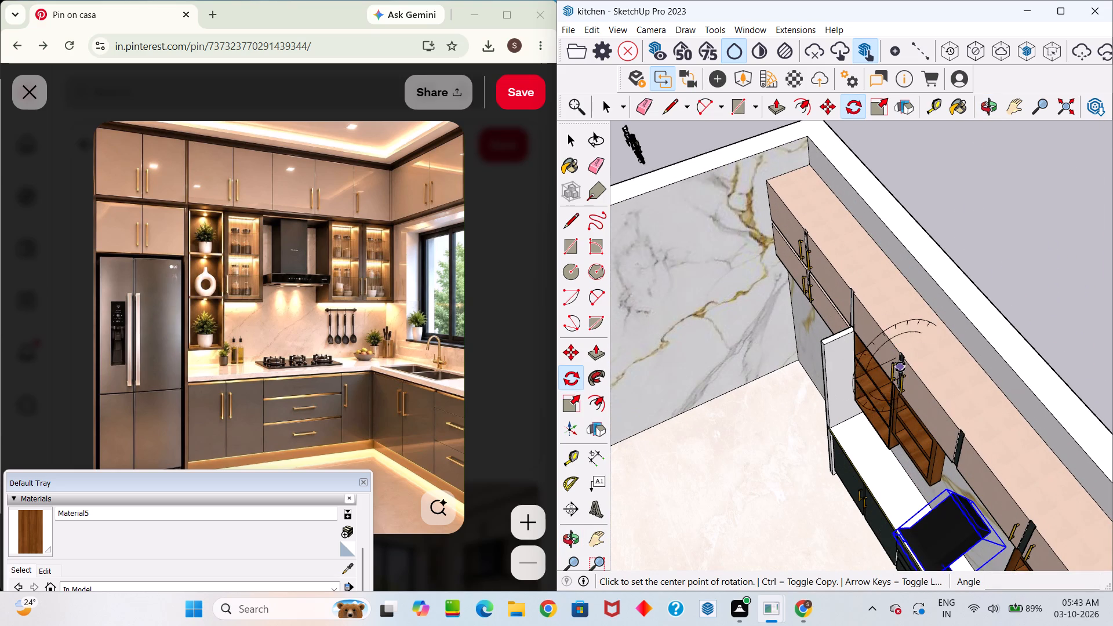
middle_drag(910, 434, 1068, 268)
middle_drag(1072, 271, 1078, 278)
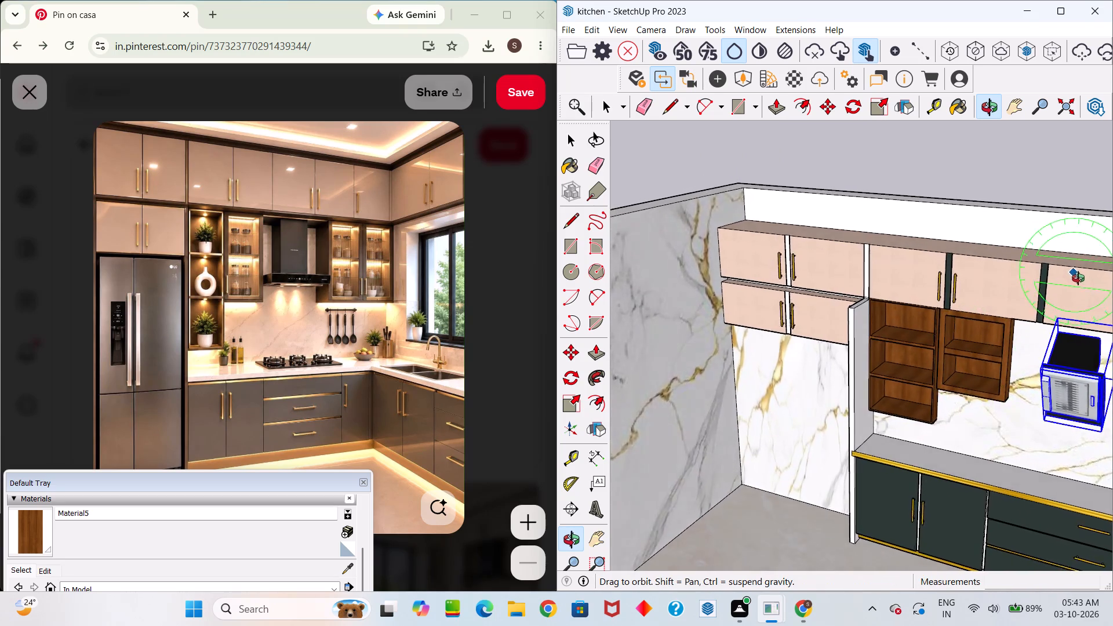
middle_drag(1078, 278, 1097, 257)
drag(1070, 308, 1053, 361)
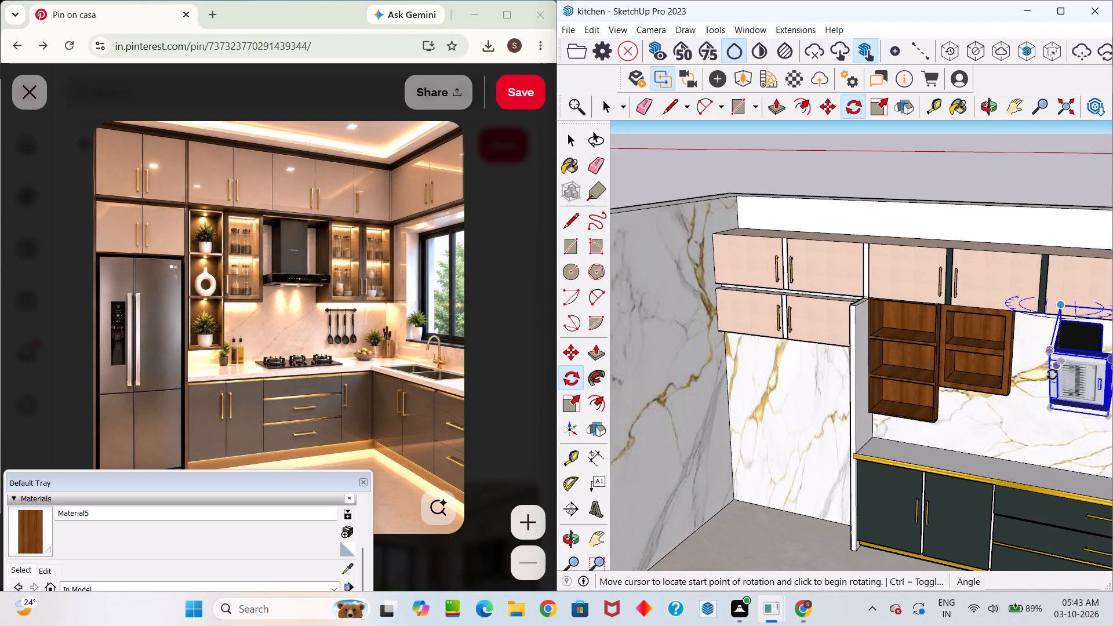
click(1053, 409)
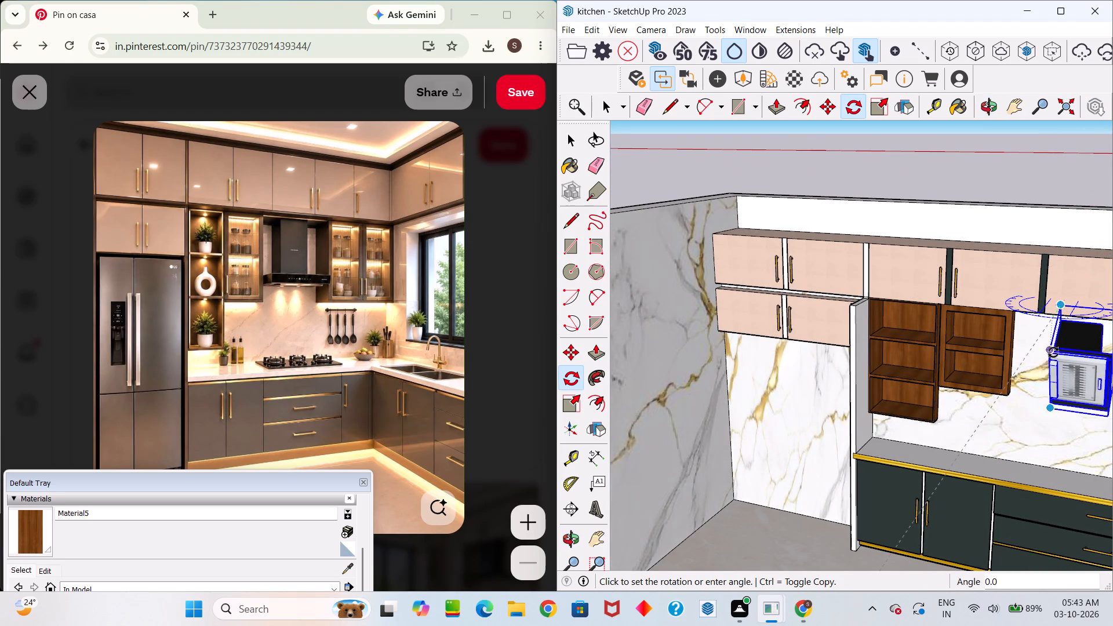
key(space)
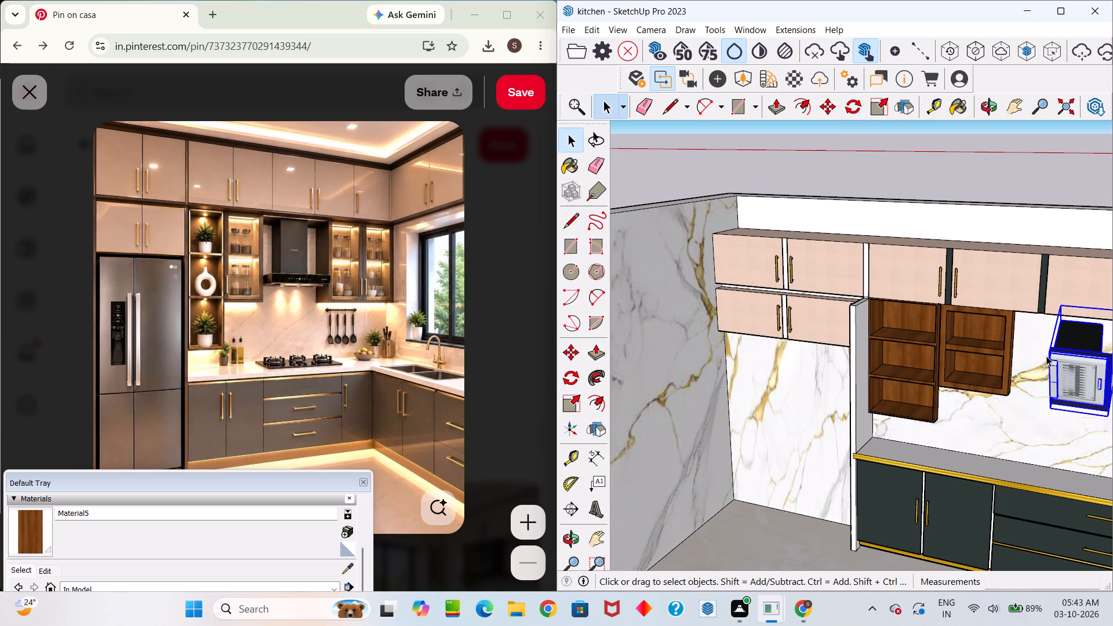
Rotate the chimney 60 degrees about its corner facing the two-compartment wooden shelf.
click(1046, 354)
click(1057, 352)
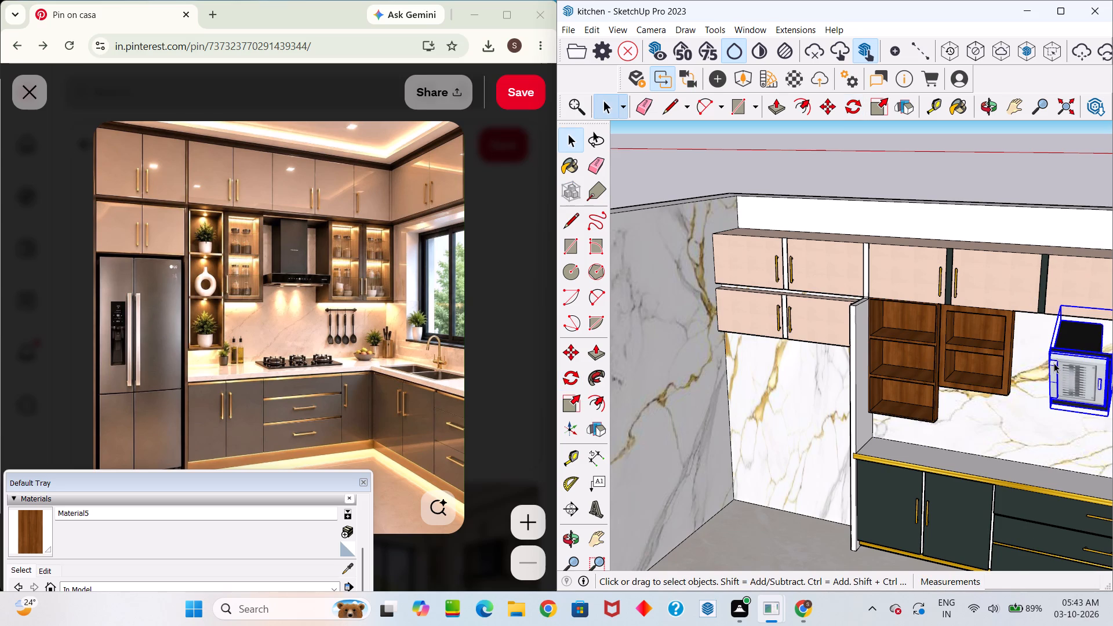
click(1054, 363)
key(q)
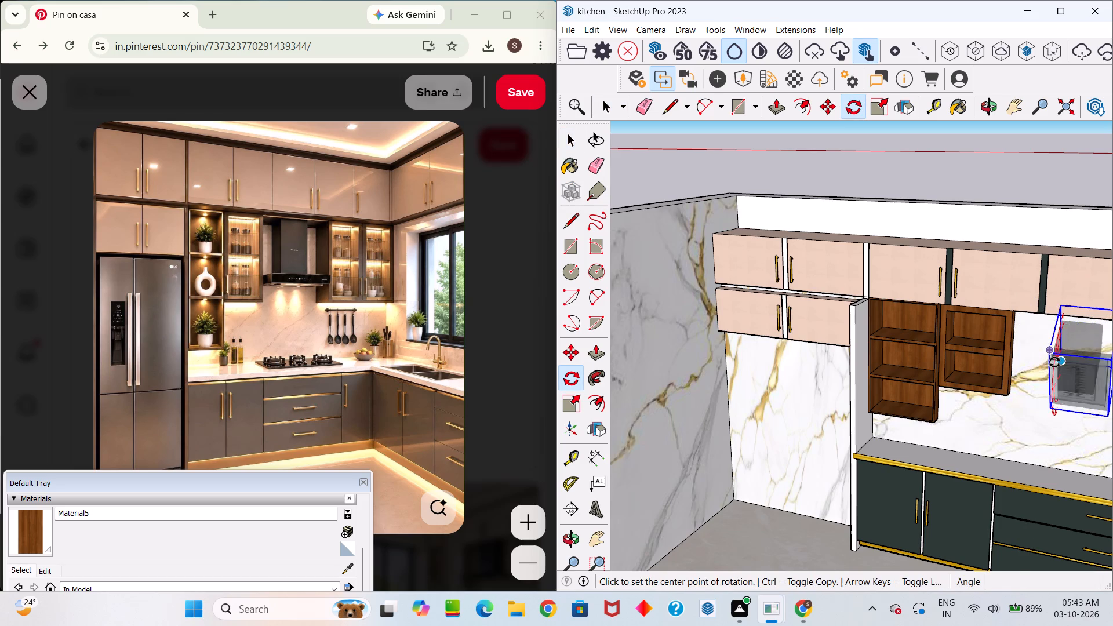
click(1048, 351)
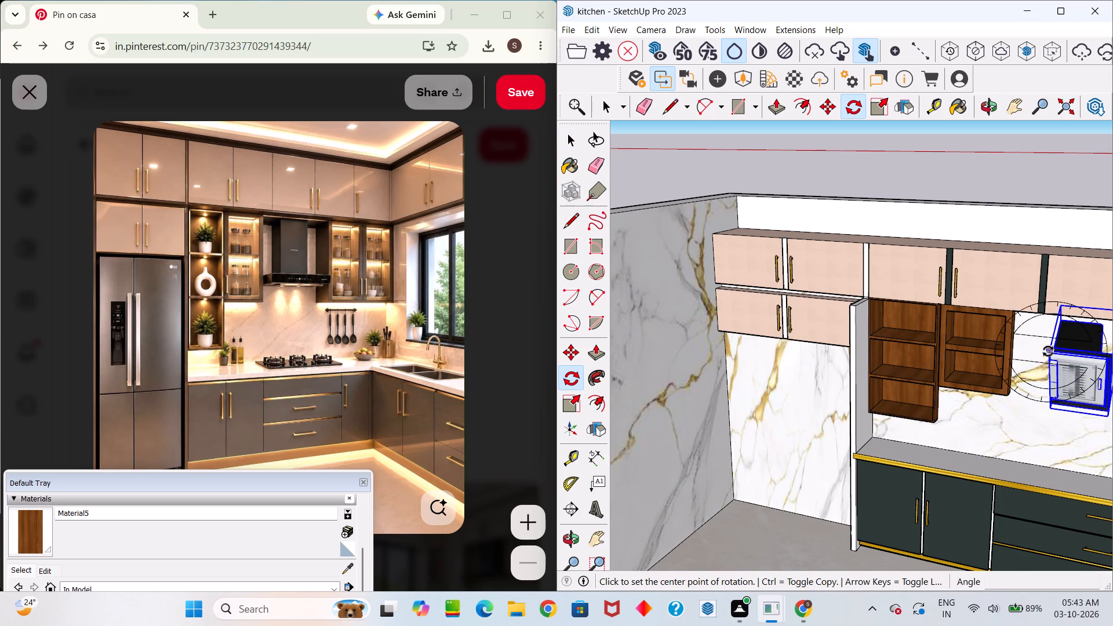
click(1016, 412)
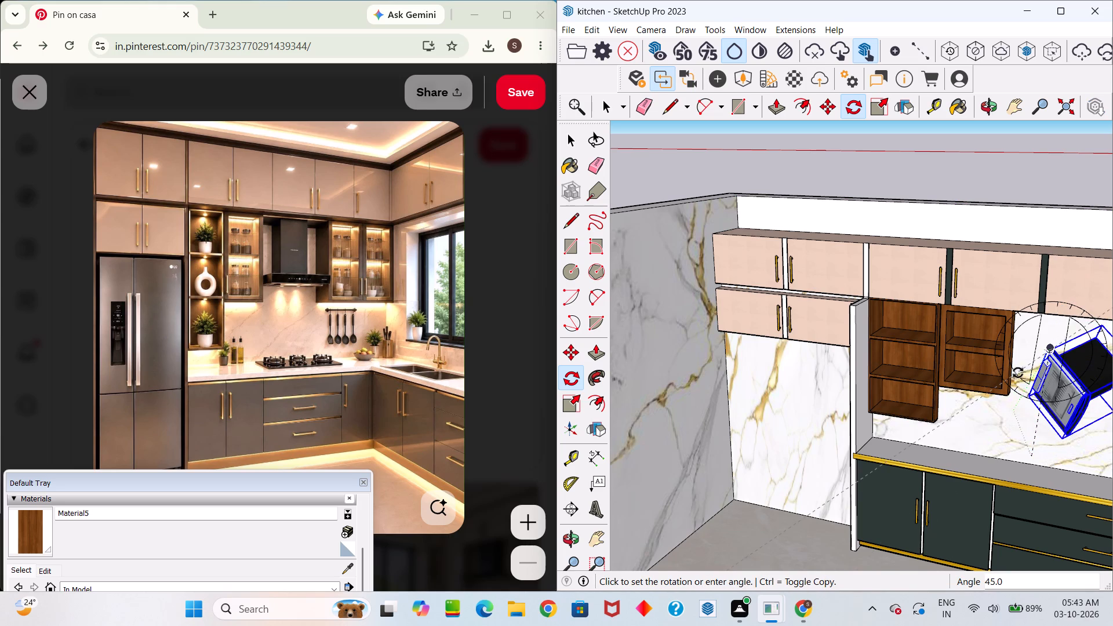
click(1048, 354)
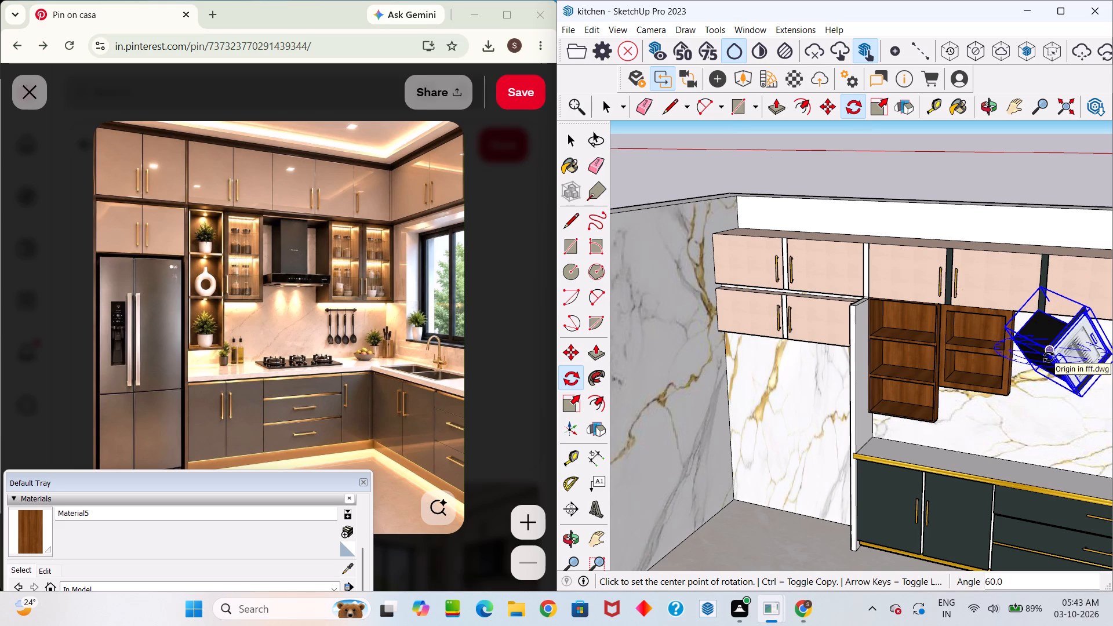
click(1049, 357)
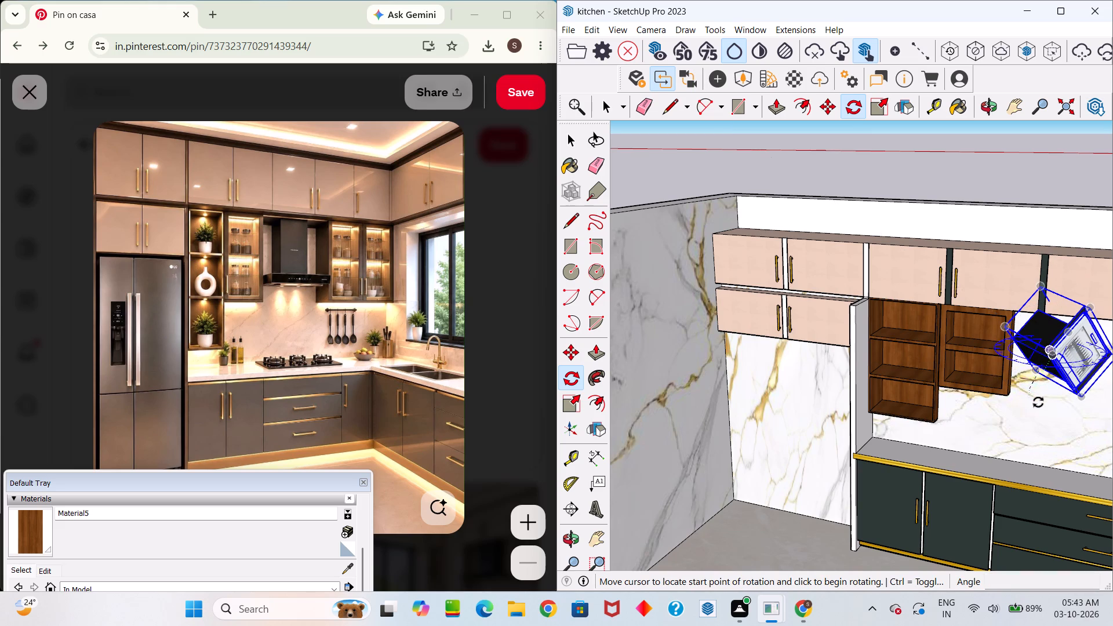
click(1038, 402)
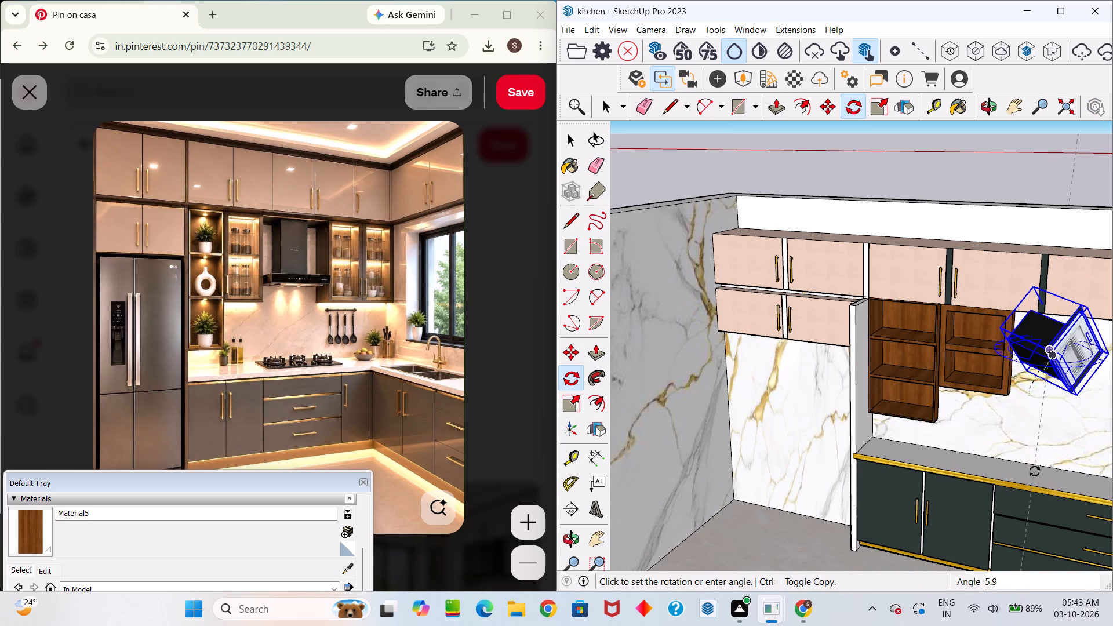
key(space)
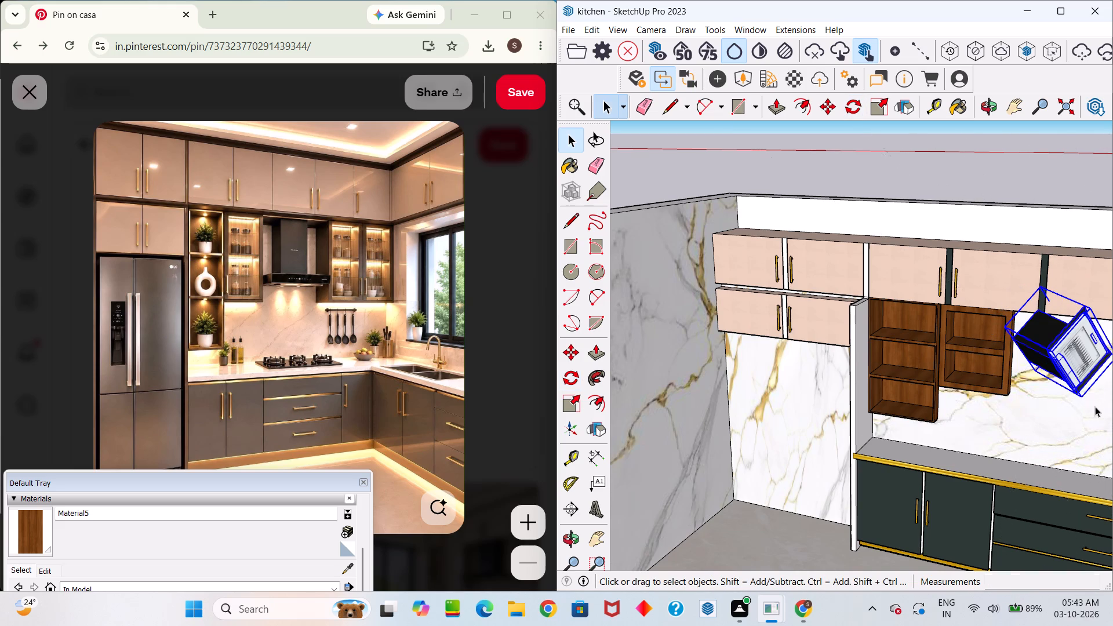
Undo the chimney's last 60-degree rotation.
key(ctrl+z)
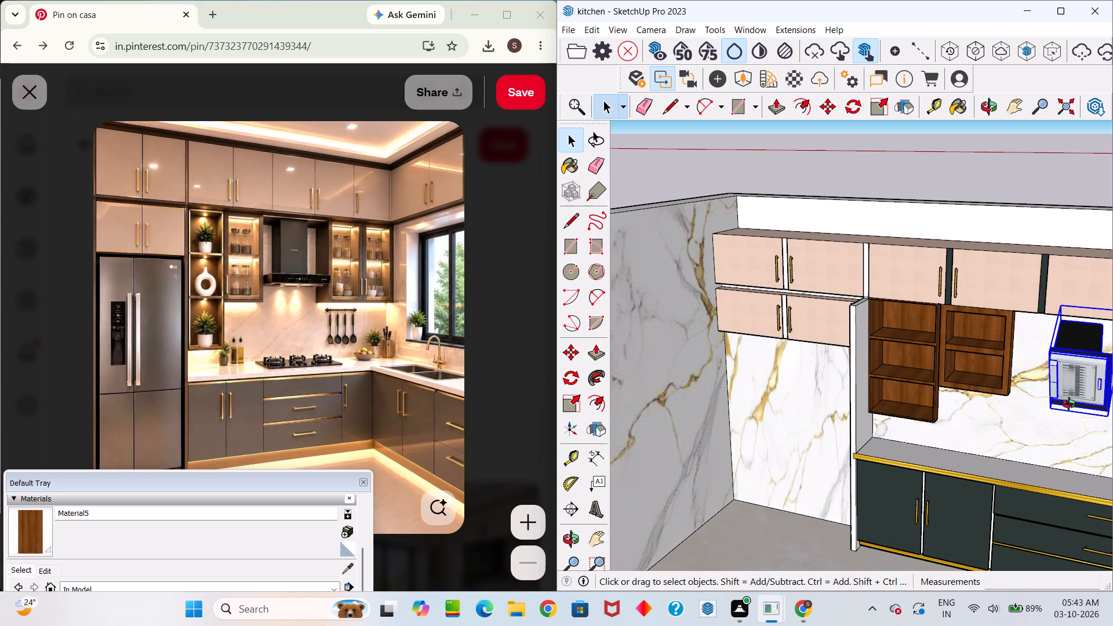
Examine the chimney's tilt and facing direction relative to the wooden shelves and marble backsplash, from several angles and up close.
middle_drag(1069, 404, 1019, 436)
scroll(1044, 425, up, 5)
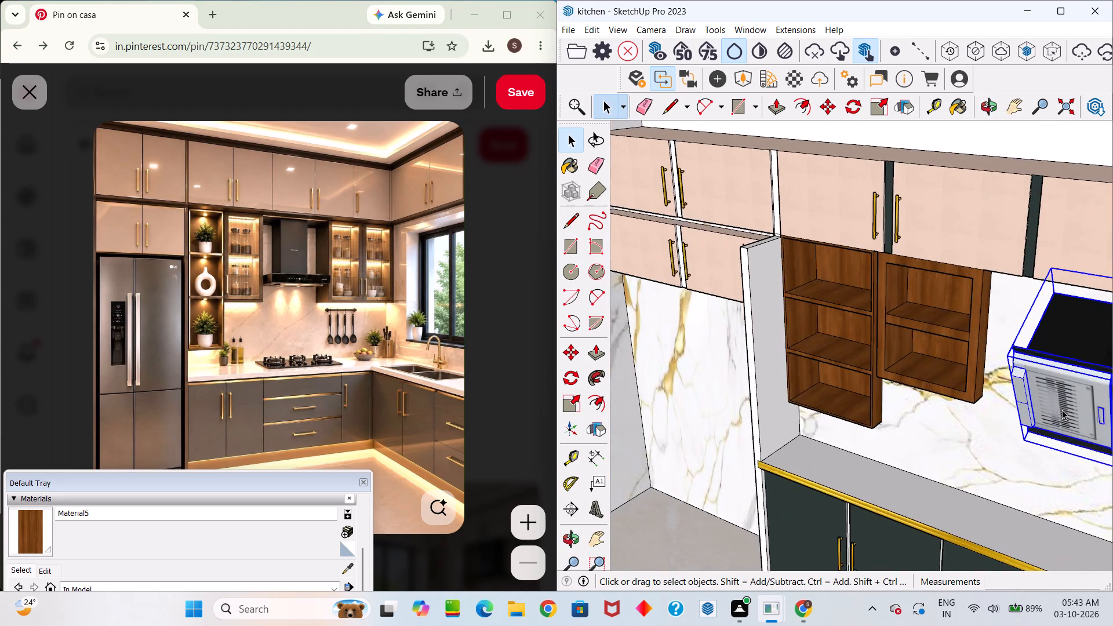
scroll(1062, 410, up, 4)
scroll(1071, 399, down, 5)
middle_drag(1064, 377, 834, 272)
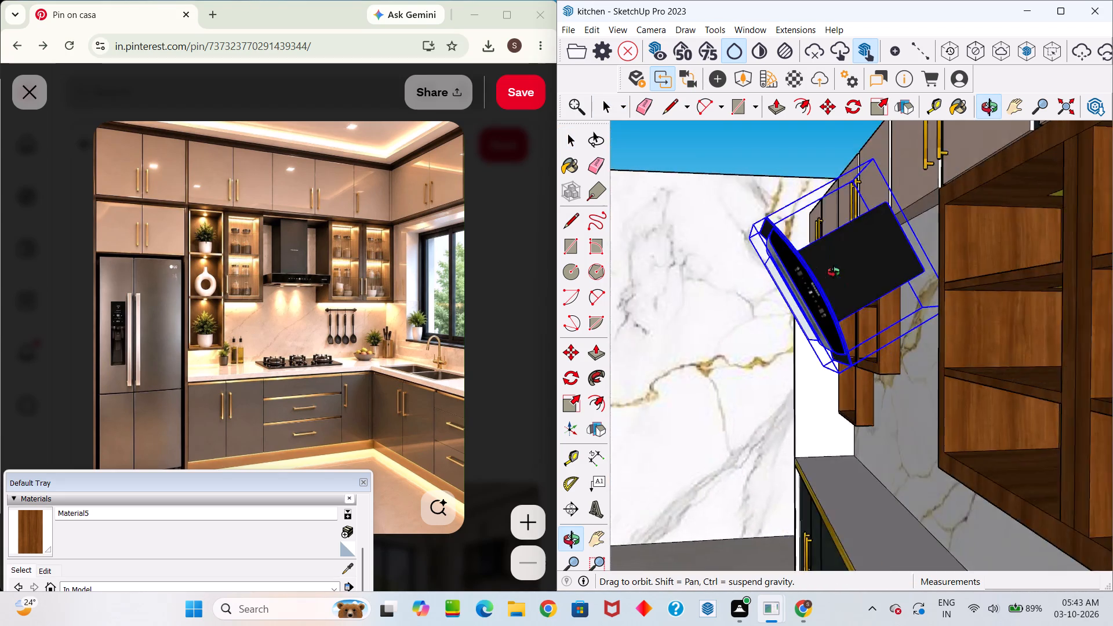
middle_drag(834, 272, 991, 294)
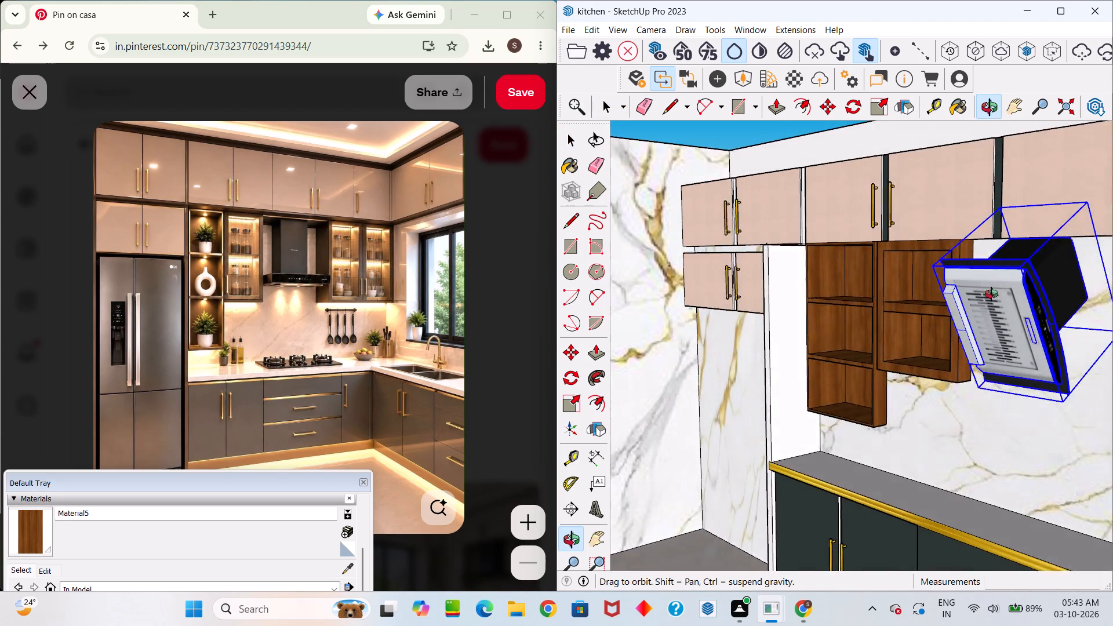
middle_drag(991, 294, 994, 290)
scroll(1001, 349, up, 11)
middle_drag(1003, 333, 1008, 403)
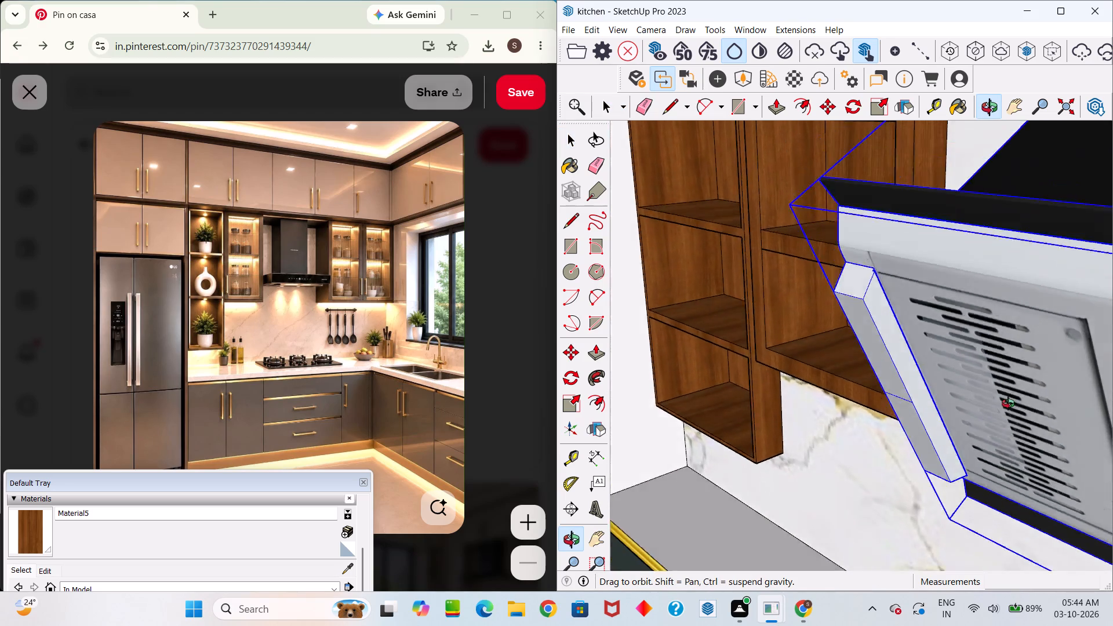
middle_drag(1008, 403, 905, 343)
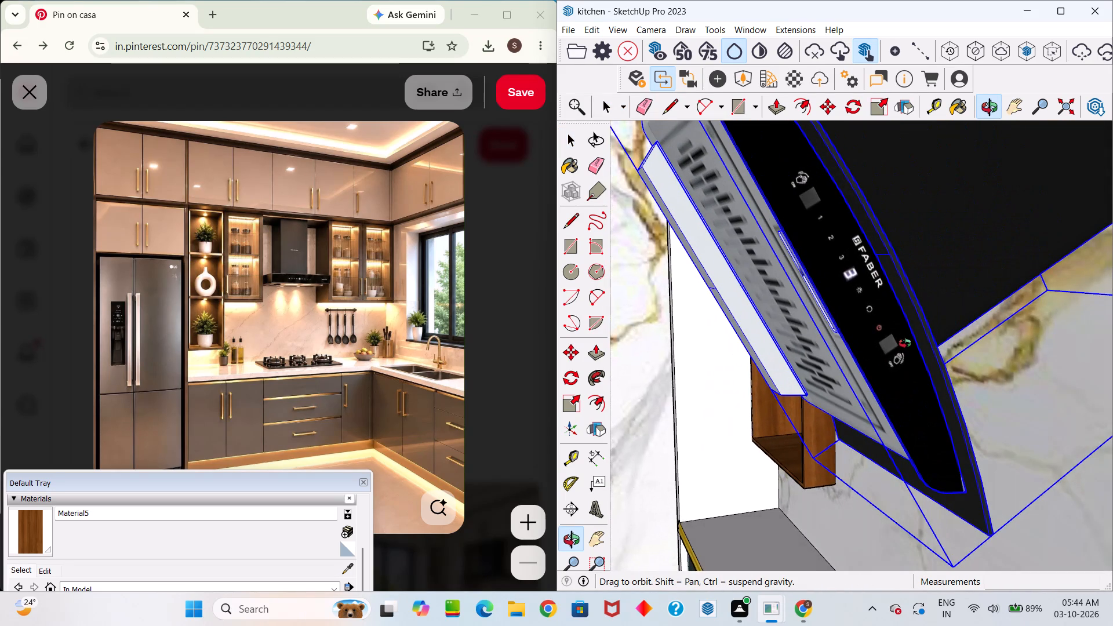
middle_drag(905, 343, 911, 348)
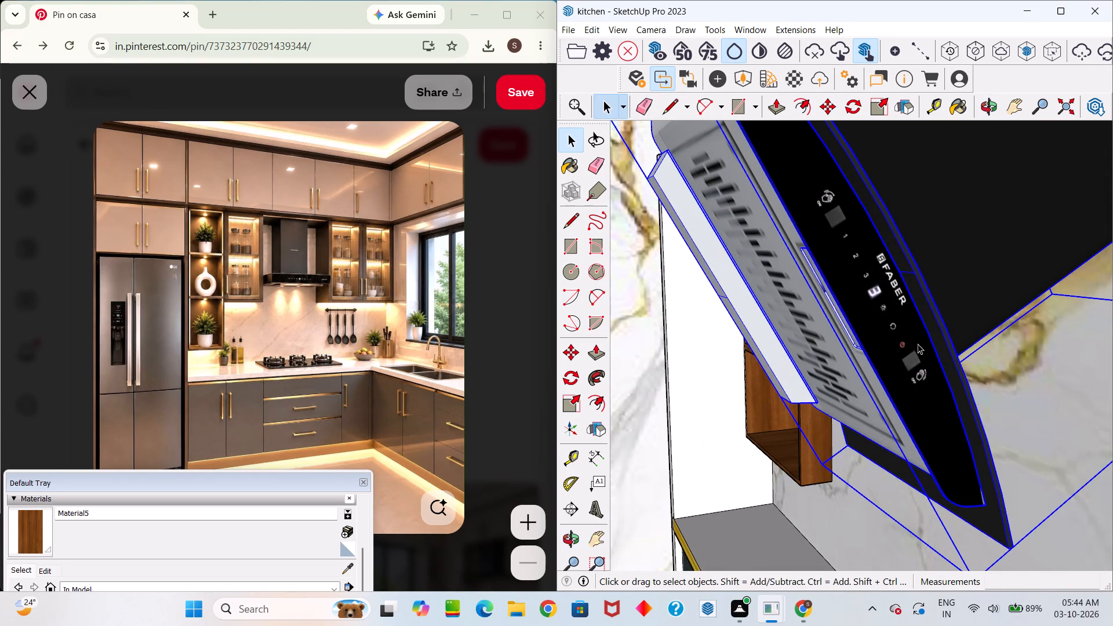
scroll(915, 357, down, 4)
scroll(876, 406, down, 5)
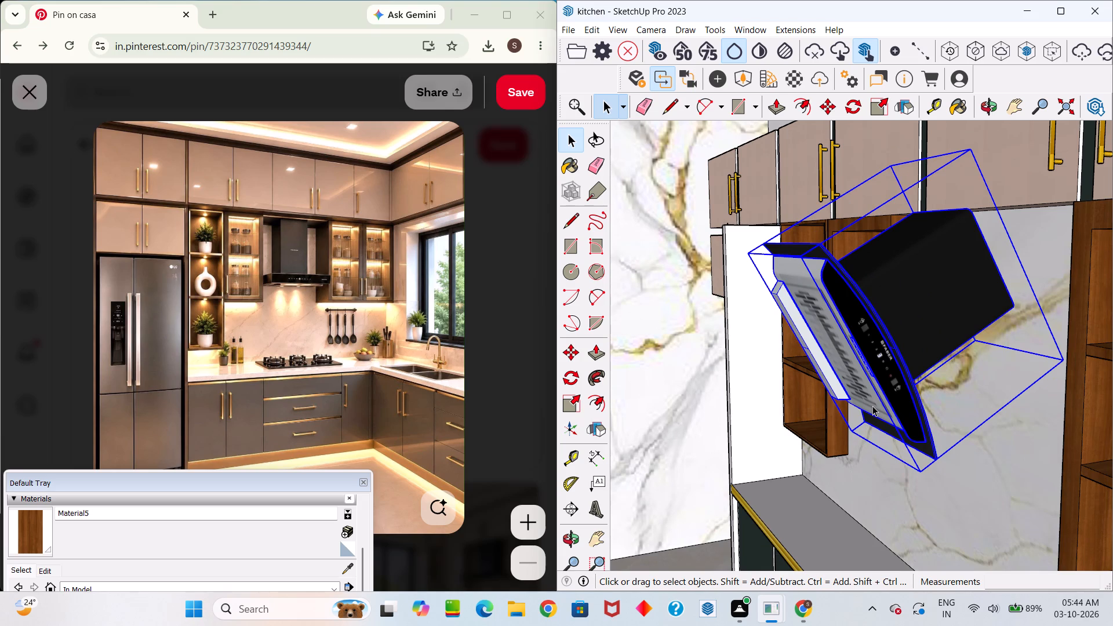
Rotate the chimney 45 degrees around the green axis, using a centre point on the marble backsplash.
key(q)
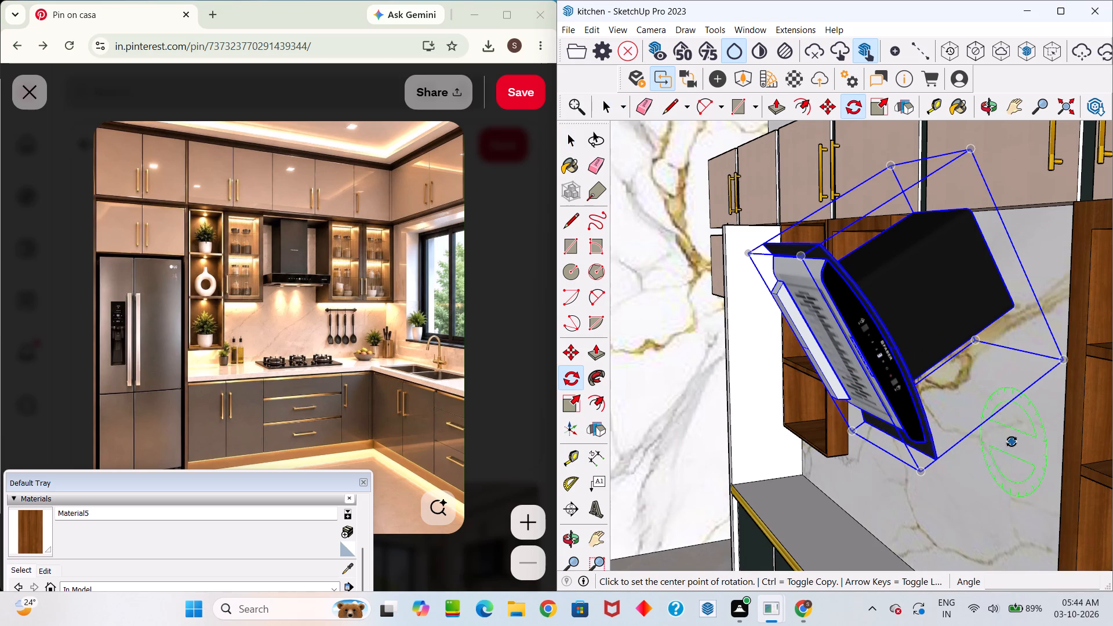
click(1012, 442)
click(1010, 416)
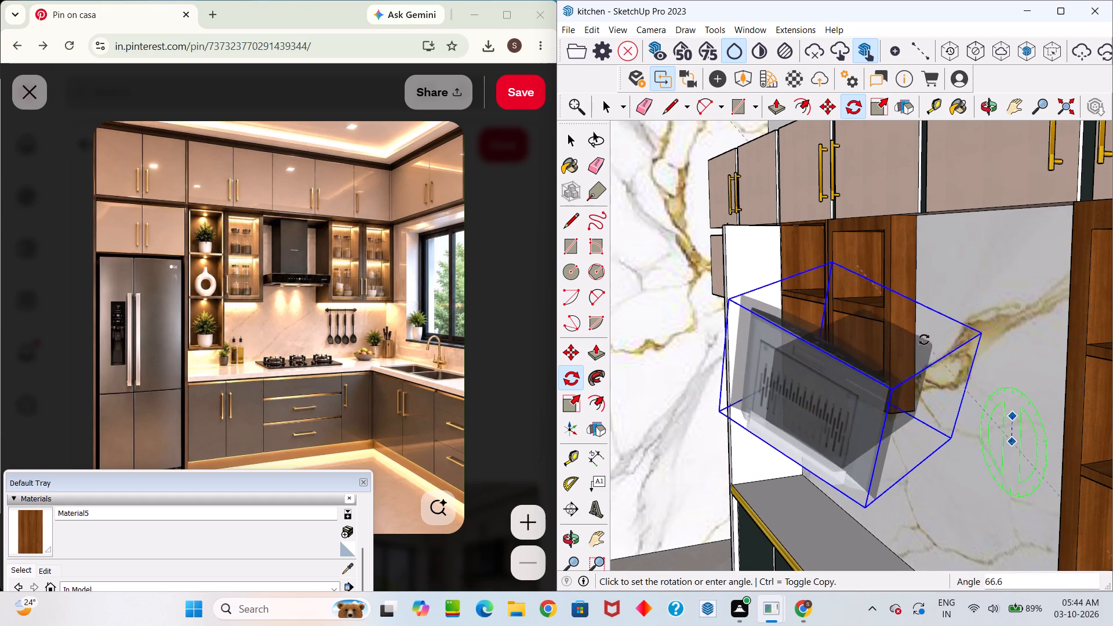
click(950, 317)
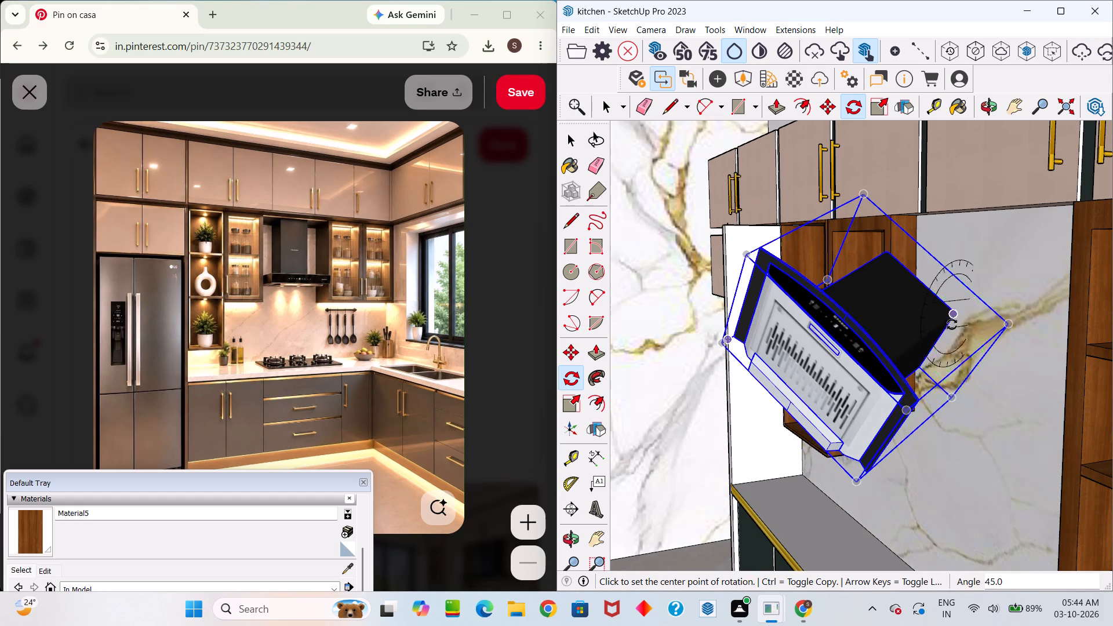
Rotate the chimney a further 60 degrees around the green axis, centred on the backsplash below the two-compartment shelf.
middle_drag(970, 416, 1025, 369)
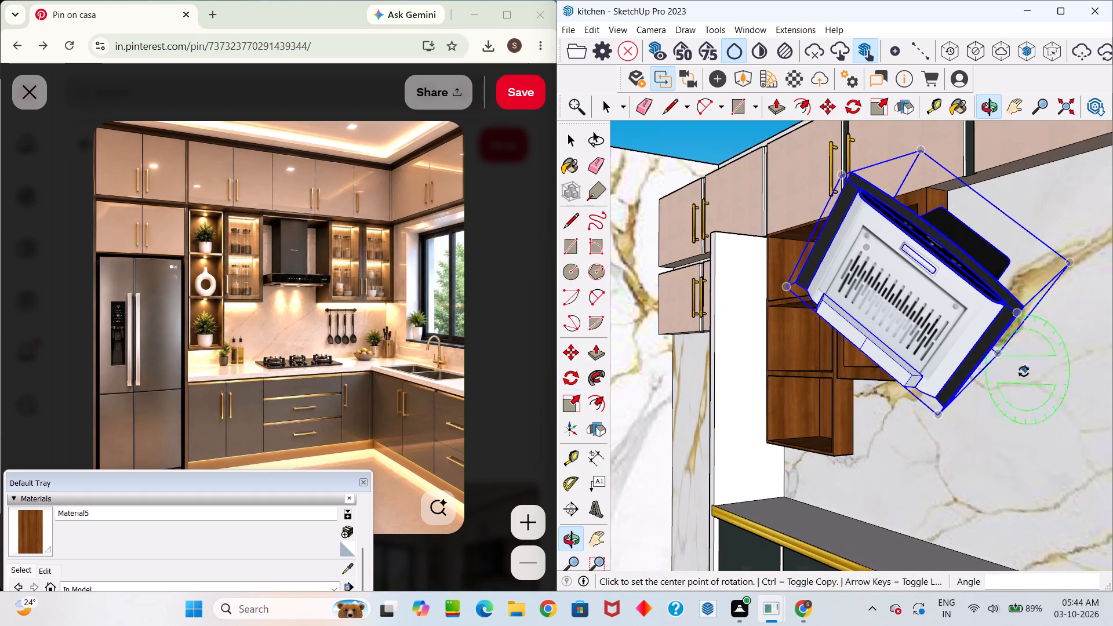
click(973, 478)
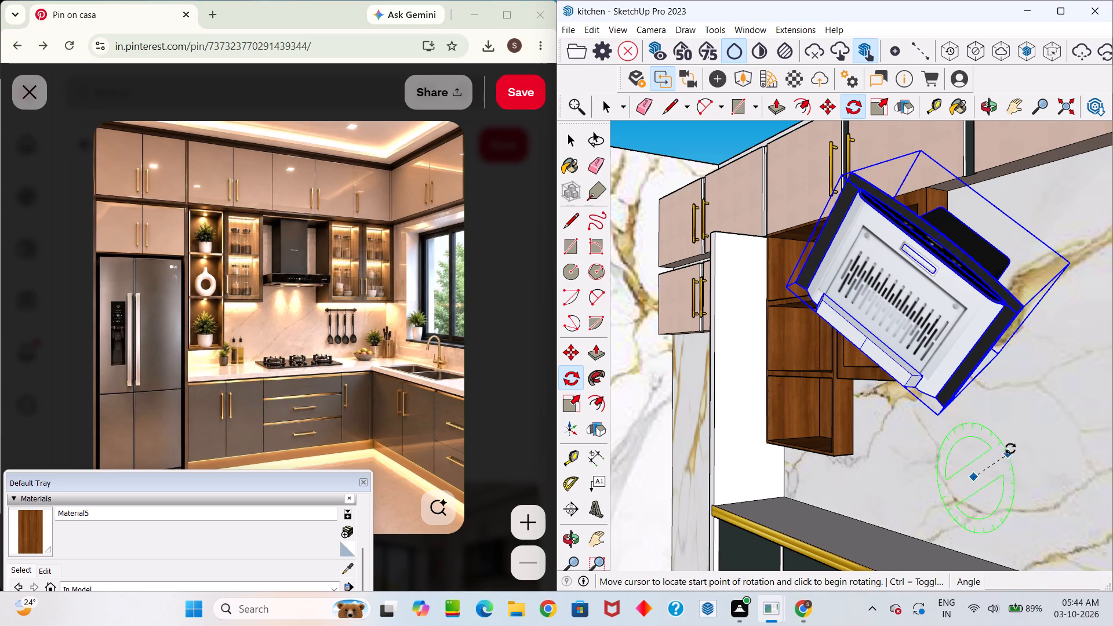
click(983, 405)
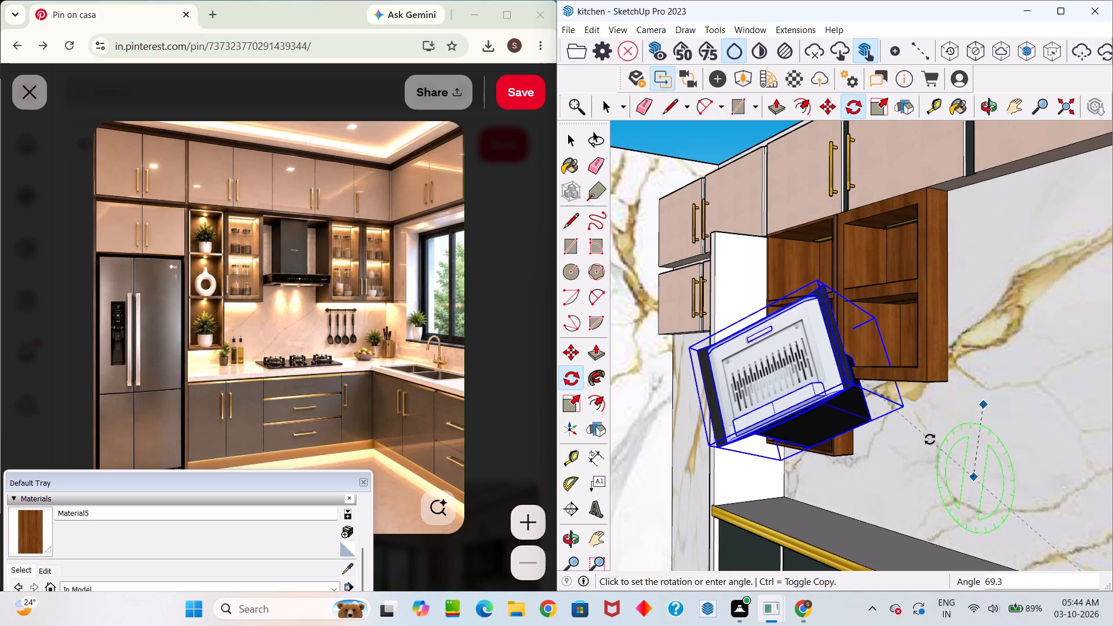
click(958, 458)
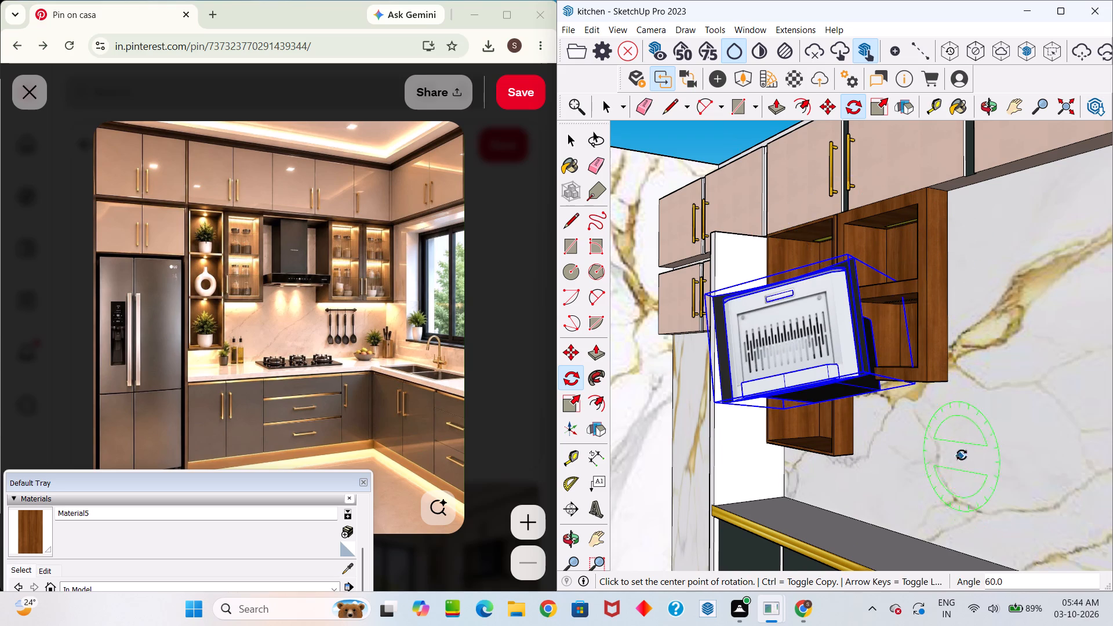
Move the chimney by its lower front corner away from the wooden shelves, beyond the tall white side panel.
scroll(962, 455, down, 1)
middle_drag(962, 455, 976, 625)
scroll(985, 580, down, 4)
scroll(937, 546, up, 5)
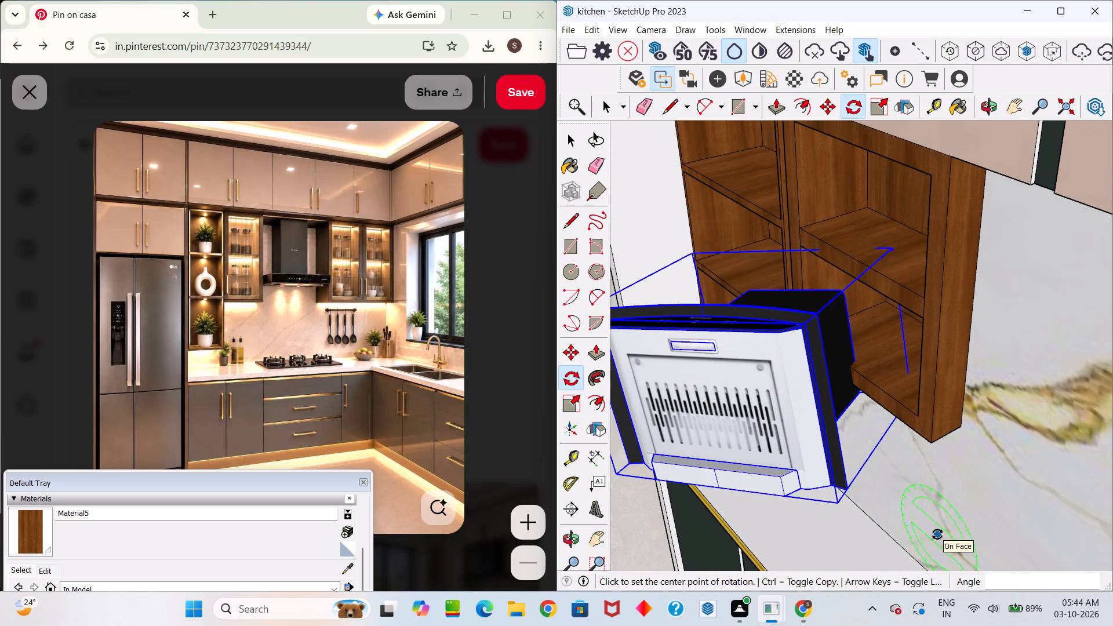
key(m)
click(838, 507)
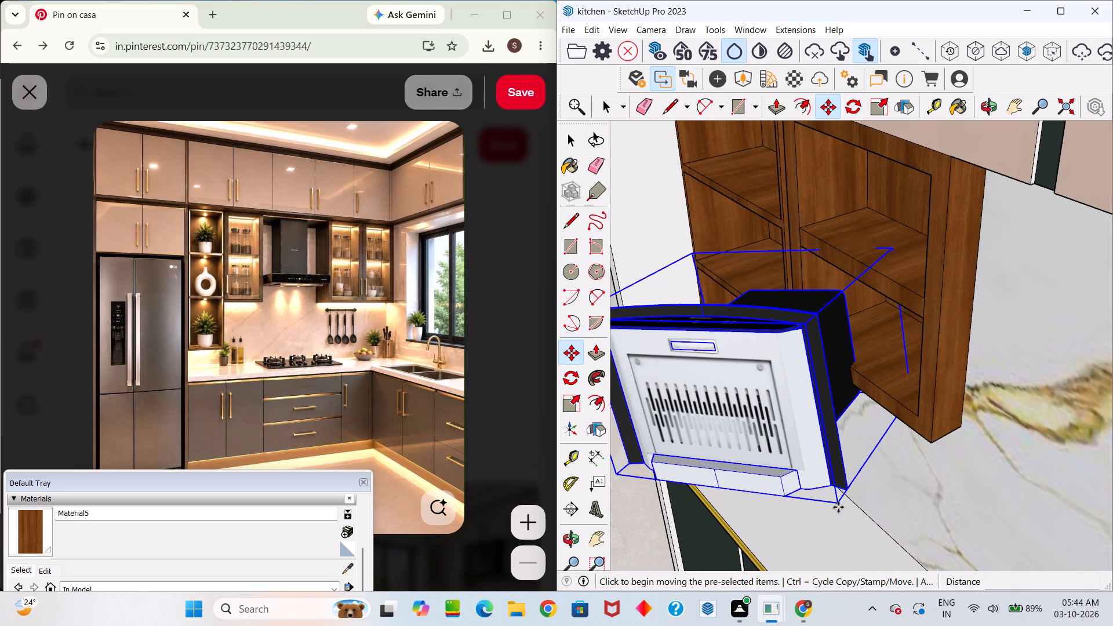
scroll(983, 508, down, 15)
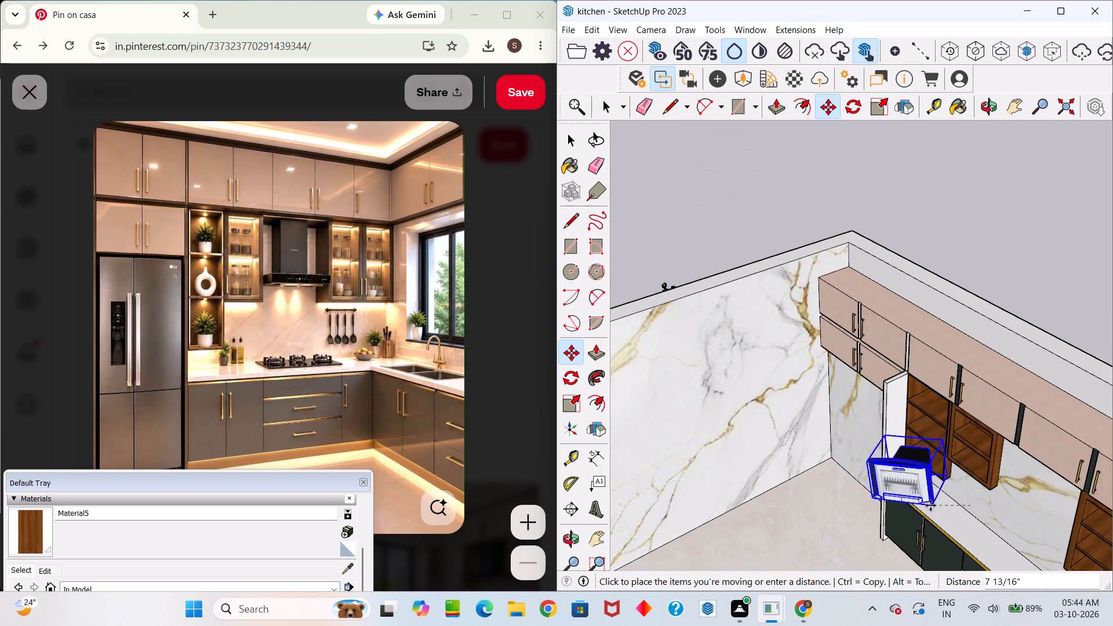
click(848, 514)
Rotate the chimney 30 degrees around the green axis, using a centre point on the marble backsplash.
middle_drag(905, 476, 945, 414)
key(q)
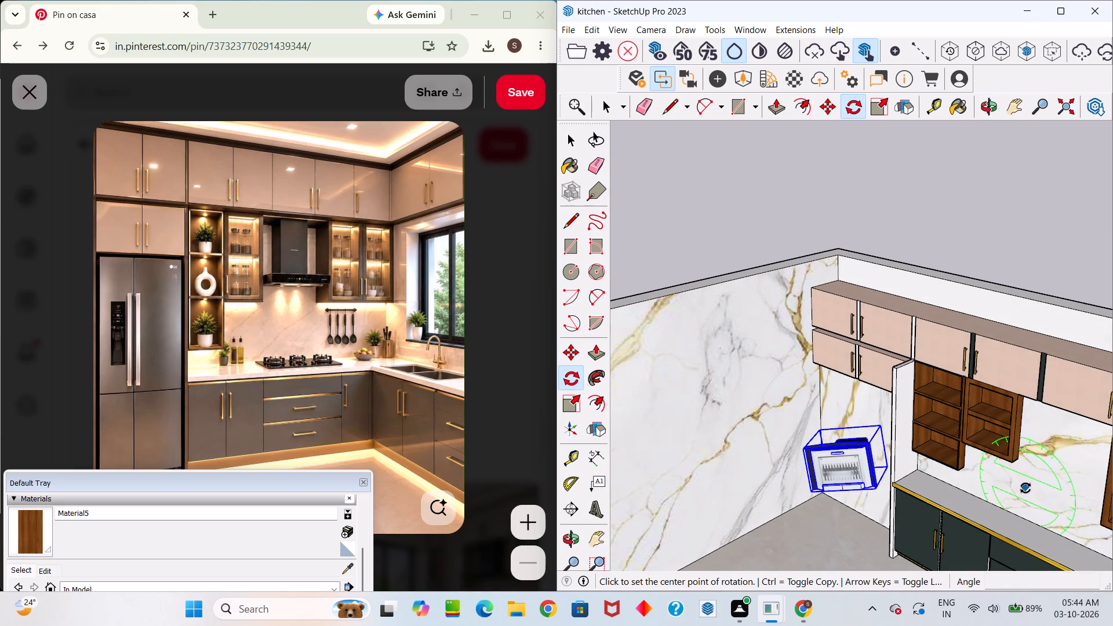
click(1026, 488)
click(1028, 454)
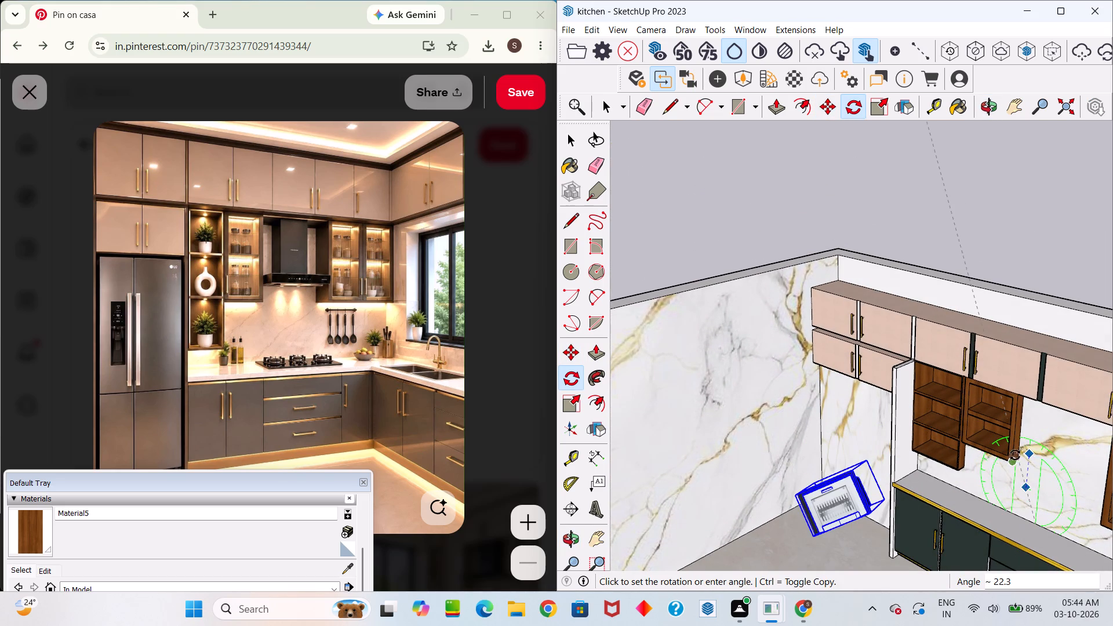
click(1047, 463)
Move the chimney by its upper corner about 6' 5 15/16" along the counter, past the wooden shelves.
scroll(930, 475, up, 3)
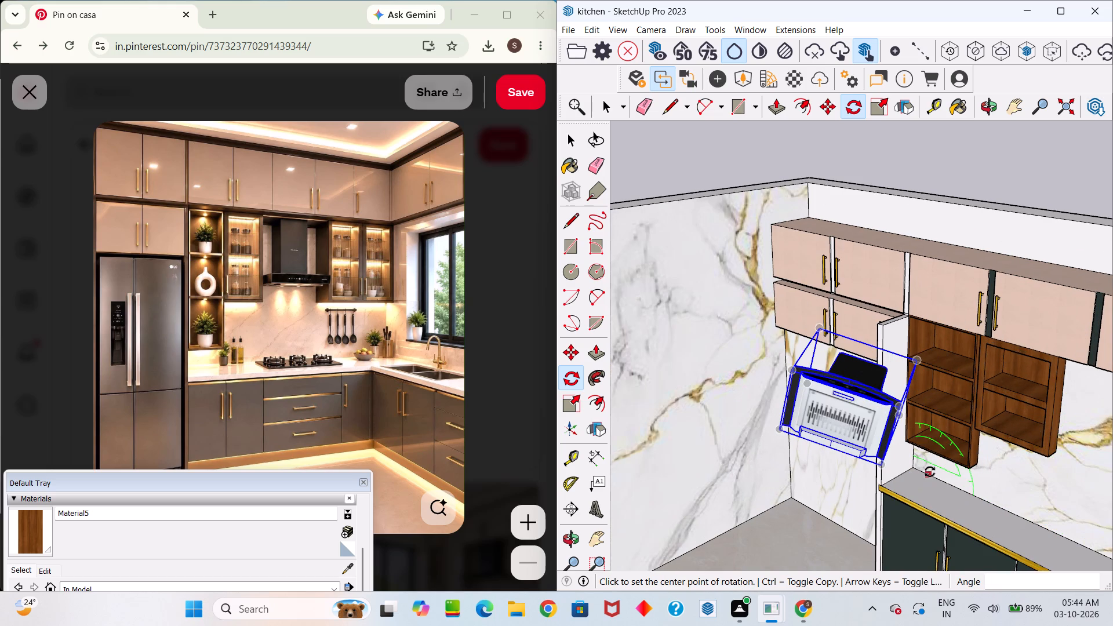
key(space)
key(m)
click(911, 363)
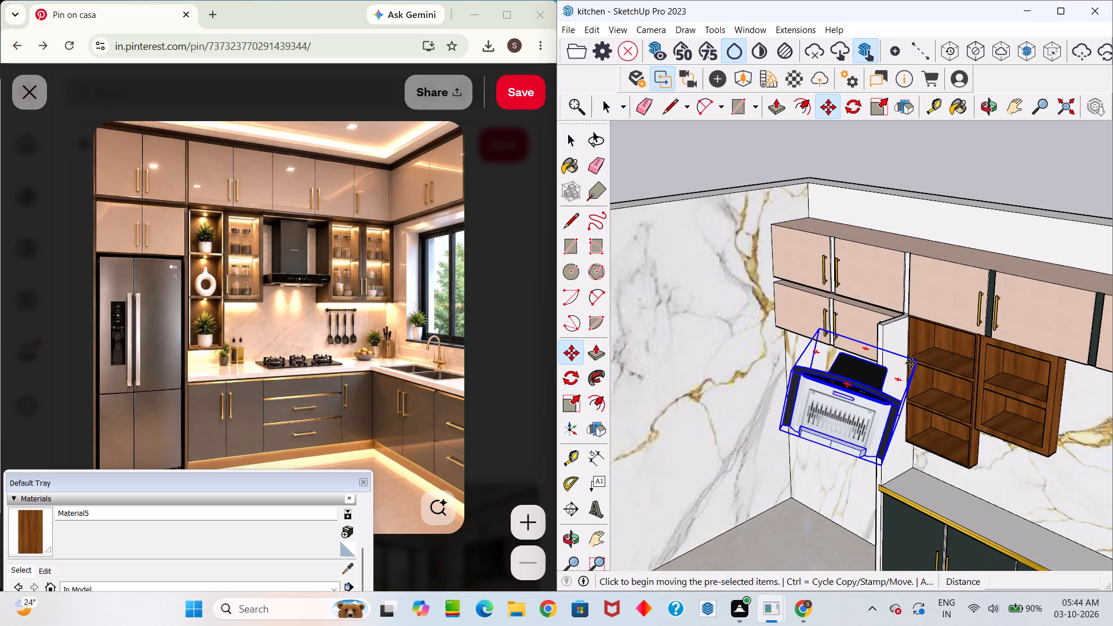
middle_drag(1105, 428, 950, 411)
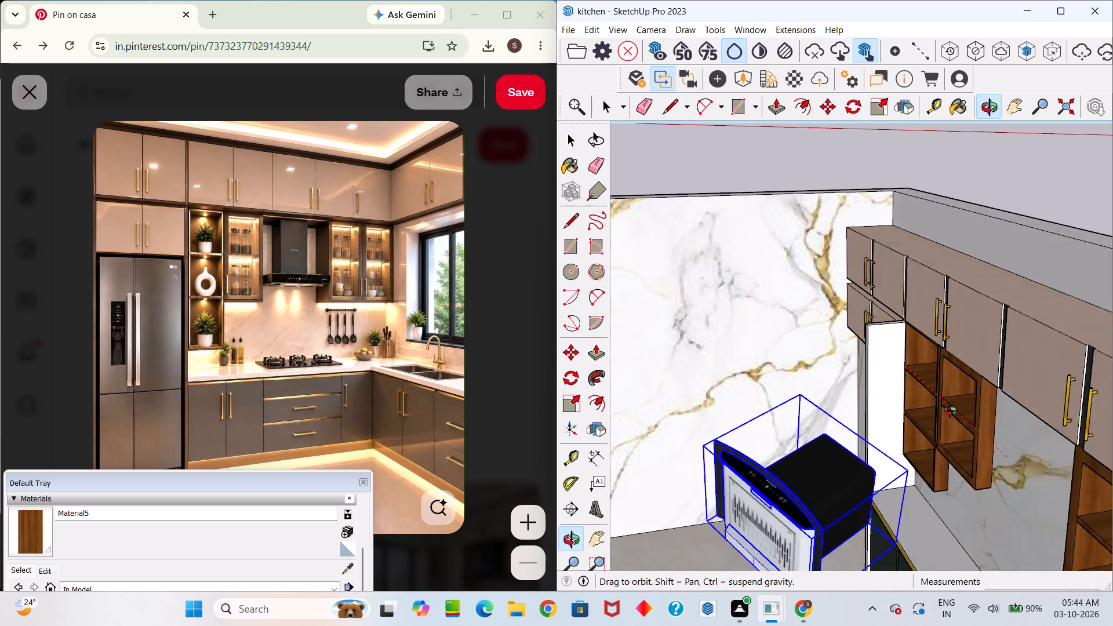
middle_drag(950, 411, 1006, 431)
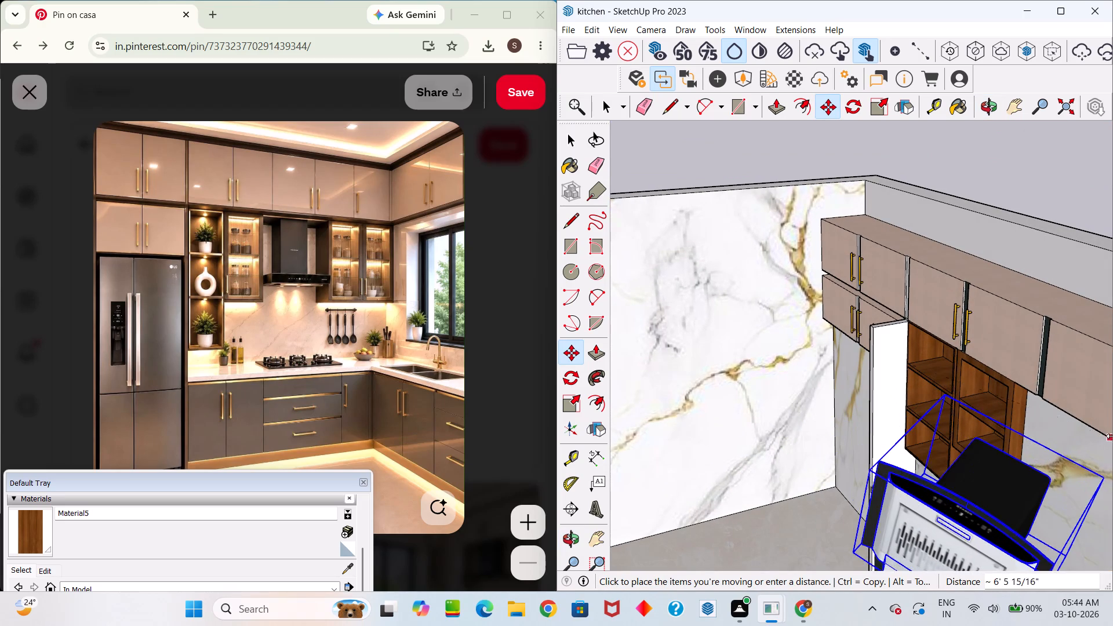
click(1108, 439)
Move the chimney by its upper back corner about 4' 10 13/16" onto the marble backsplash between the wooden shelves.
scroll(1084, 512, up, 4)
middle_drag(1100, 493, 1083, 489)
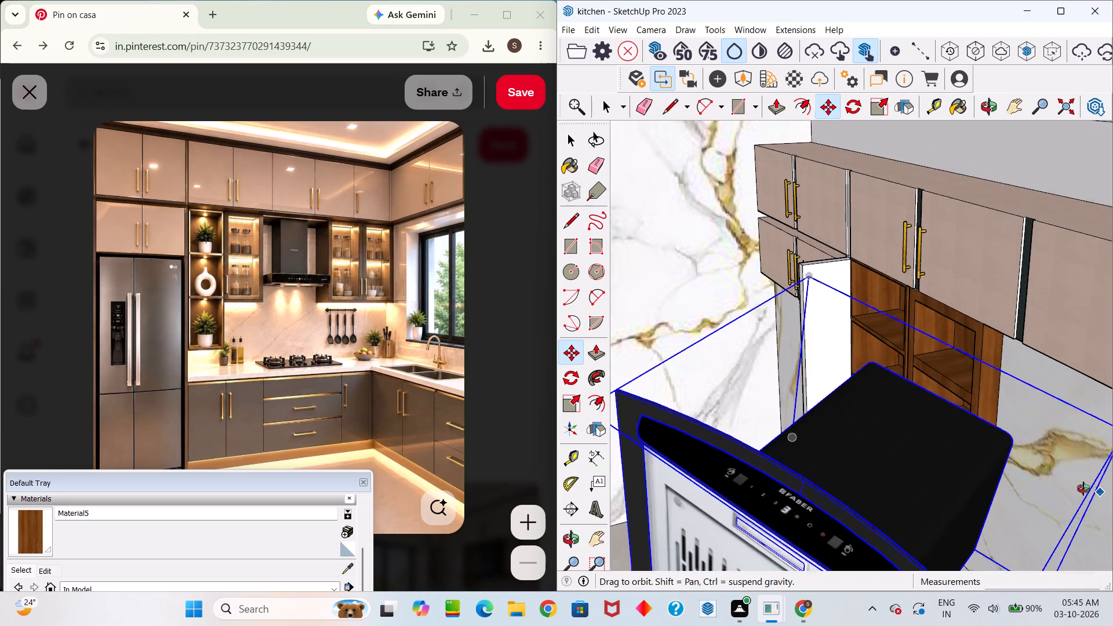
middle_drag(1083, 489, 1023, 483)
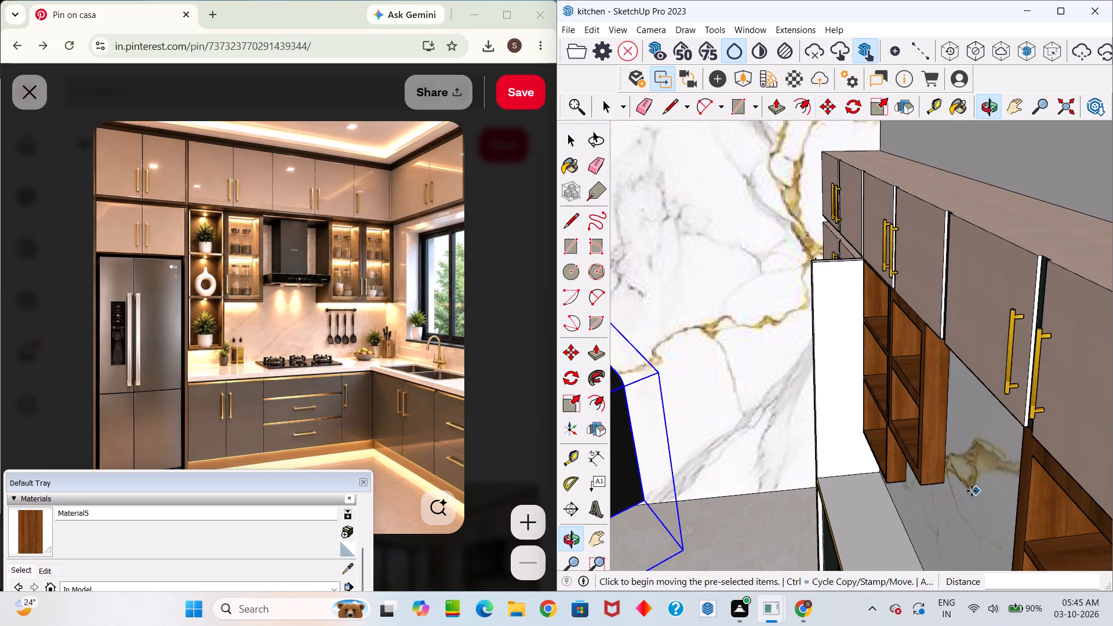
click(664, 373)
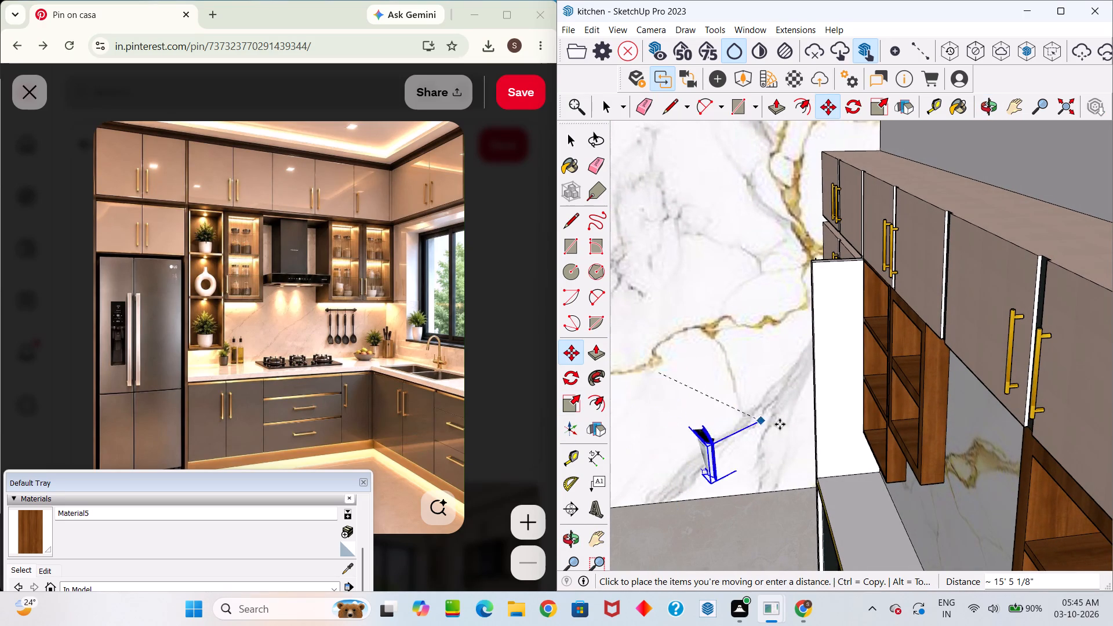
click(1002, 436)
Rotate the chimney about 42.2 degrees around the green axis, centred on the marble wall beside the tall white panel.
middle_drag(1009, 444, 1110, 443)
scroll(1112, 412, down, 12)
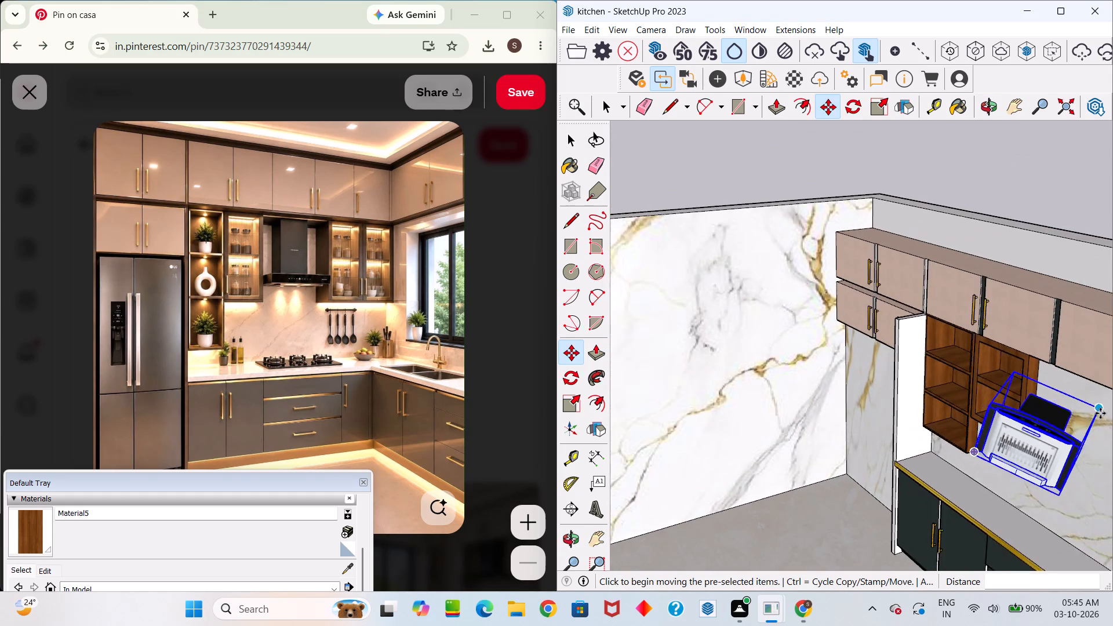
scroll(1100, 413, down, 3)
key(q)
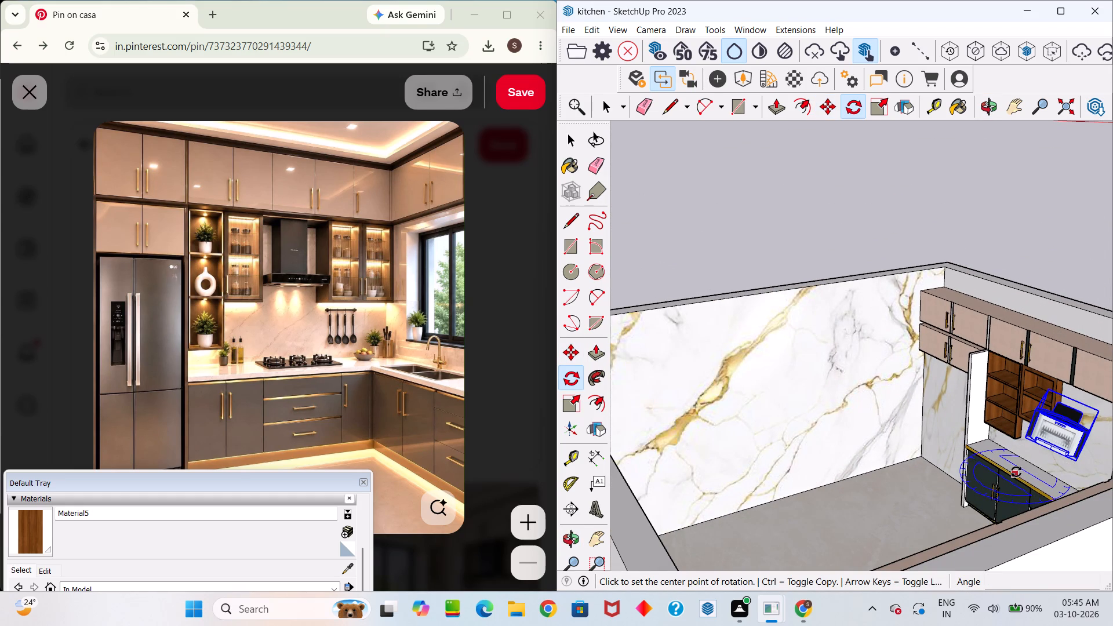
click(948, 421)
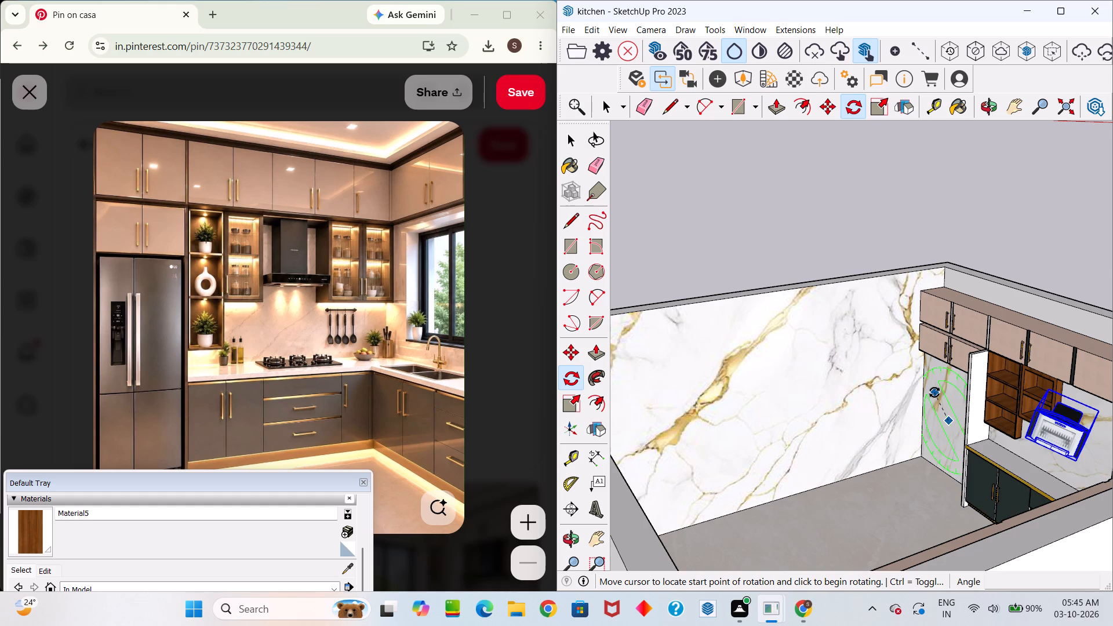
click(934, 392)
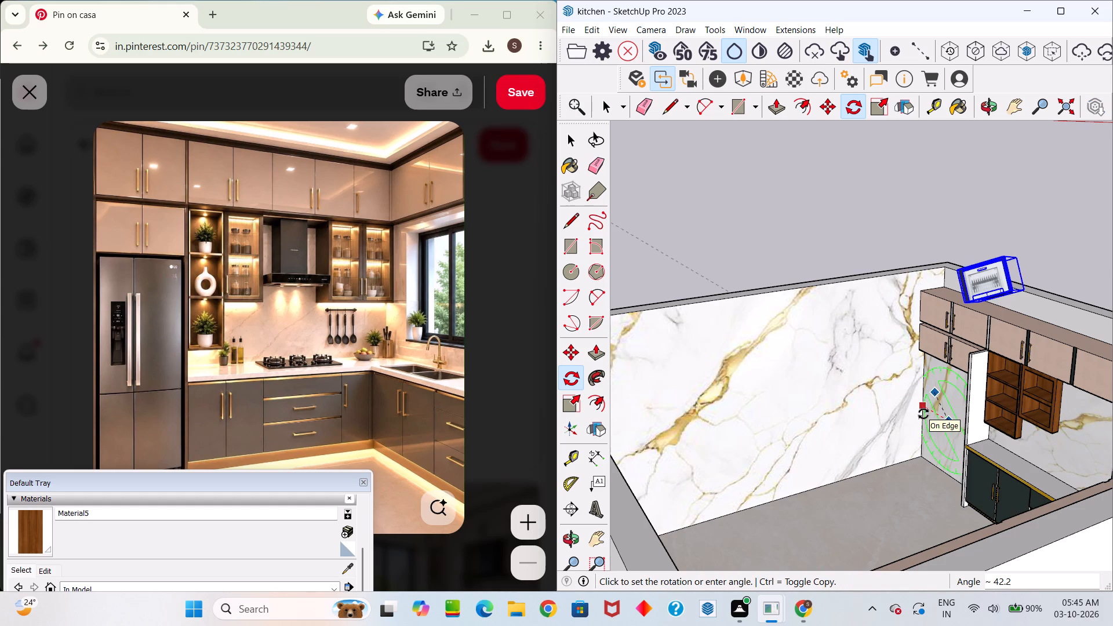
click(923, 414)
middle_drag(954, 379, 982, 619)
scroll(996, 439, up, 5)
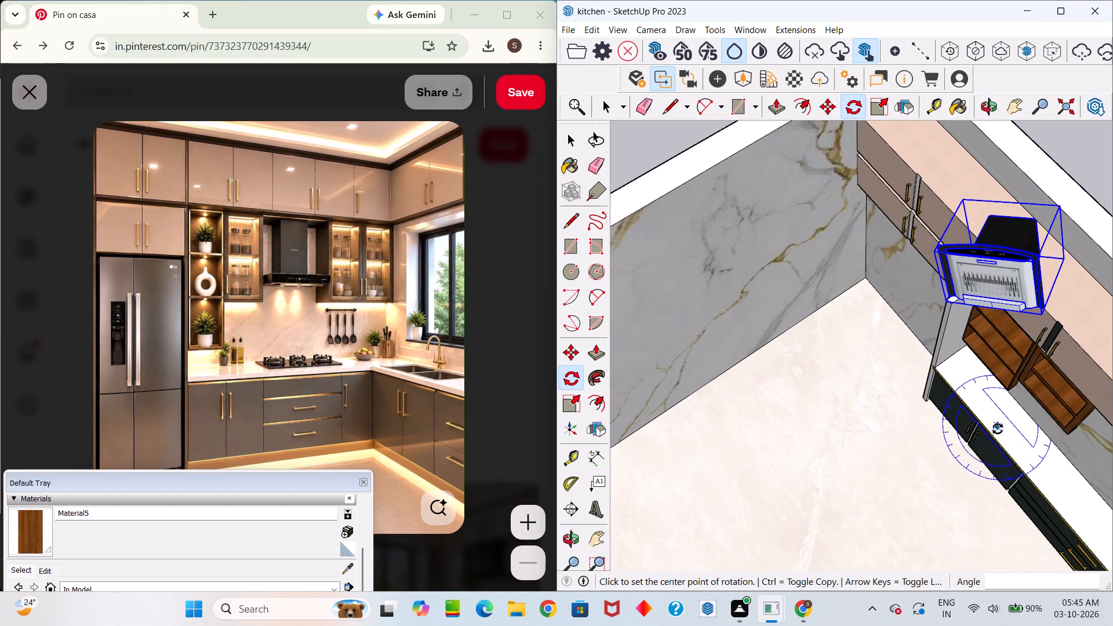
Move the chimney about 9' 3 1/2" away from the wall cabinets to the open floor area beside the tall white panel.
scroll(997, 432, up, 4)
middle_drag(998, 449, 979, 584)
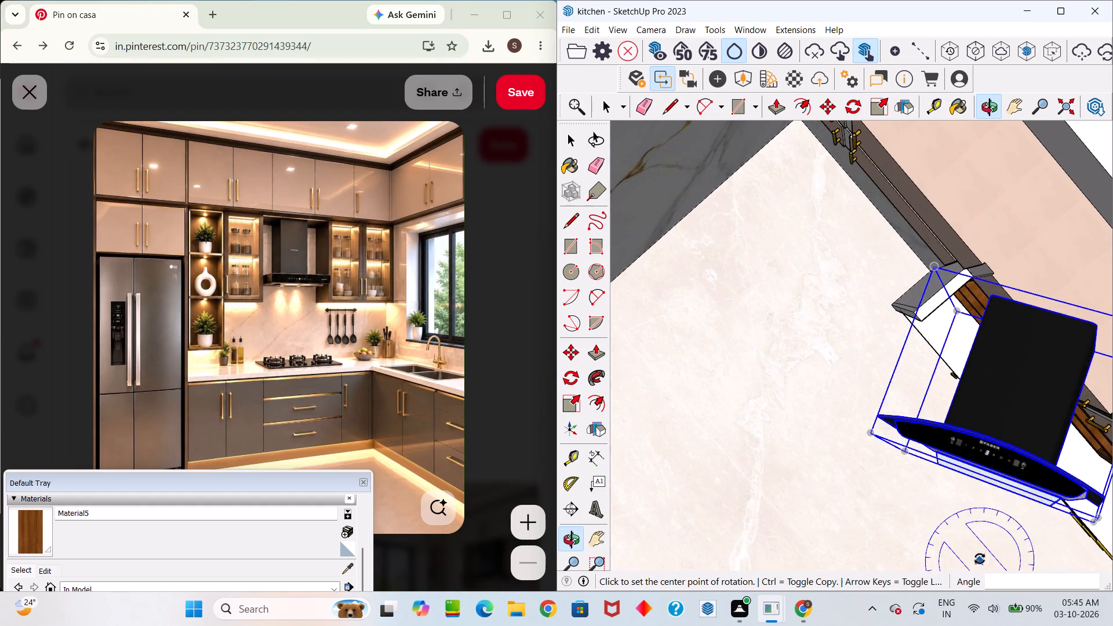
scroll(982, 522, down, 6)
key(space)
scroll(990, 507, down, 1)
middle_drag(990, 505, 995, 378)
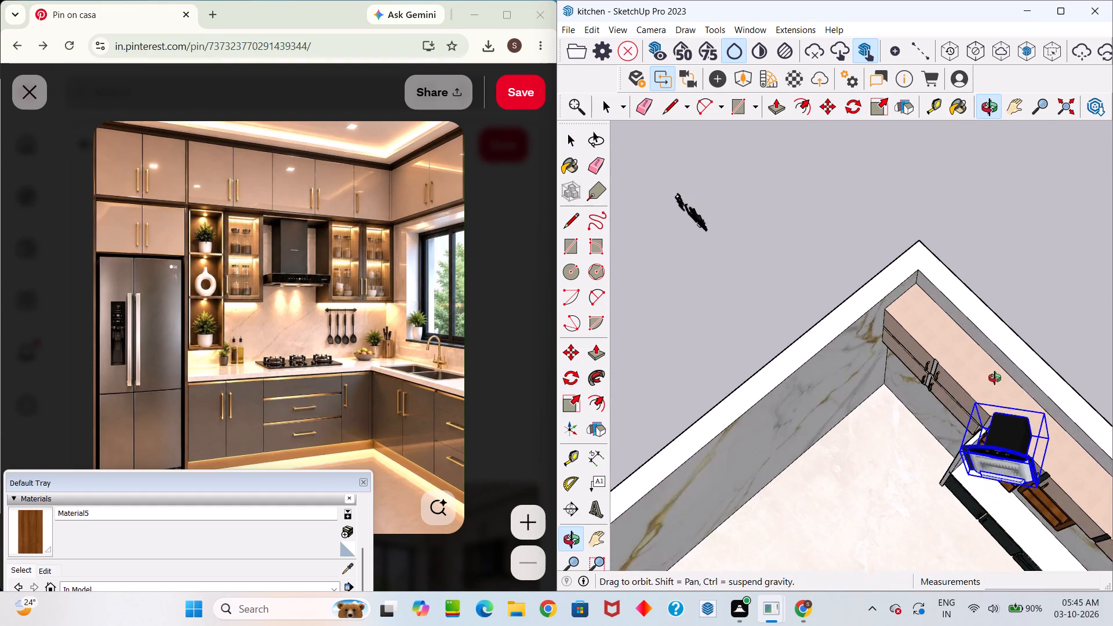
middle_drag(995, 378, 1007, 341)
key(m)
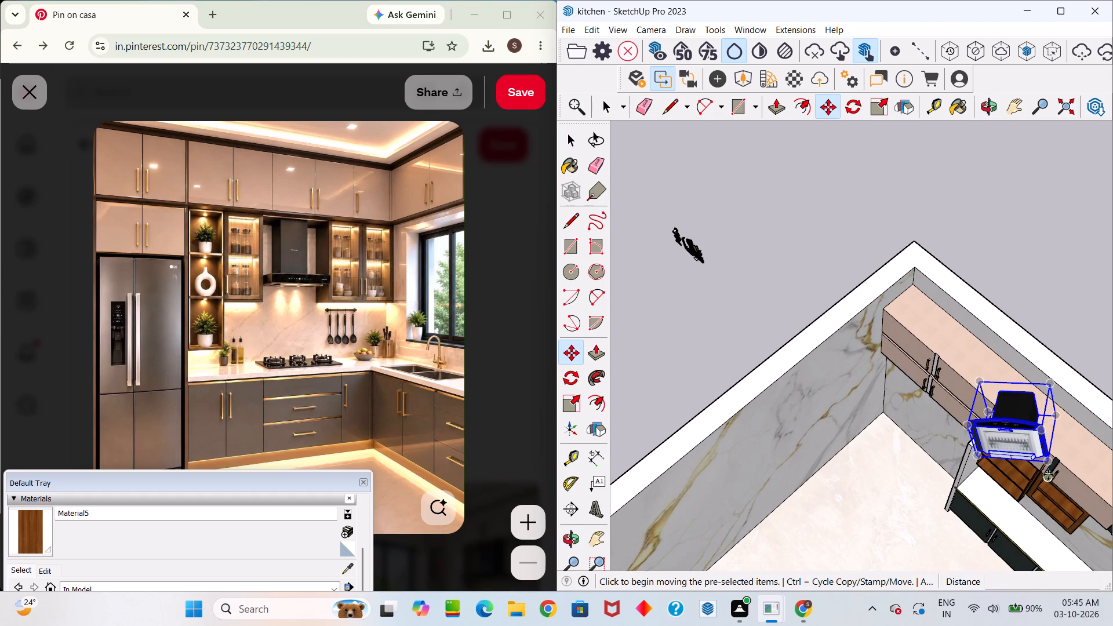
click(1052, 467)
scroll(1019, 496, down, 10)
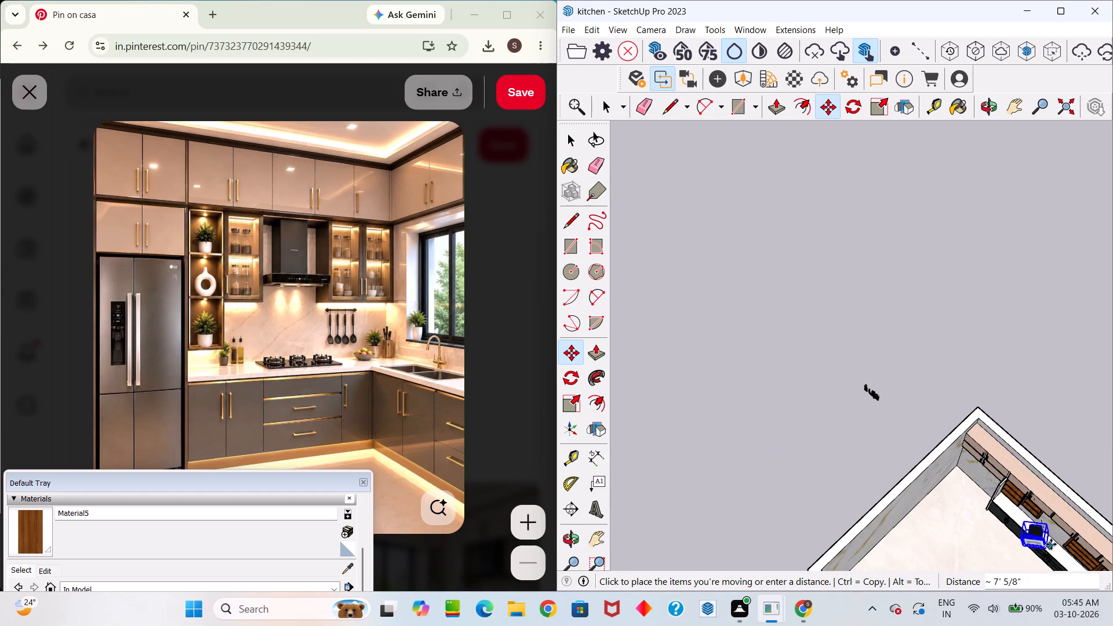
scroll(1055, 541, up, 16)
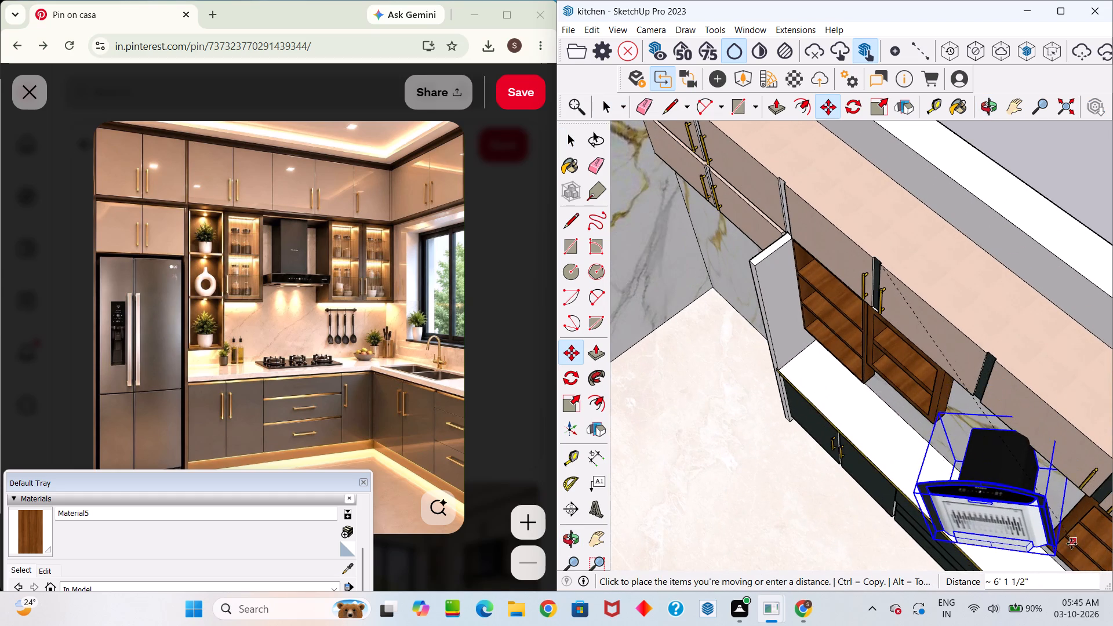
middle_drag(1071, 544, 1043, 362)
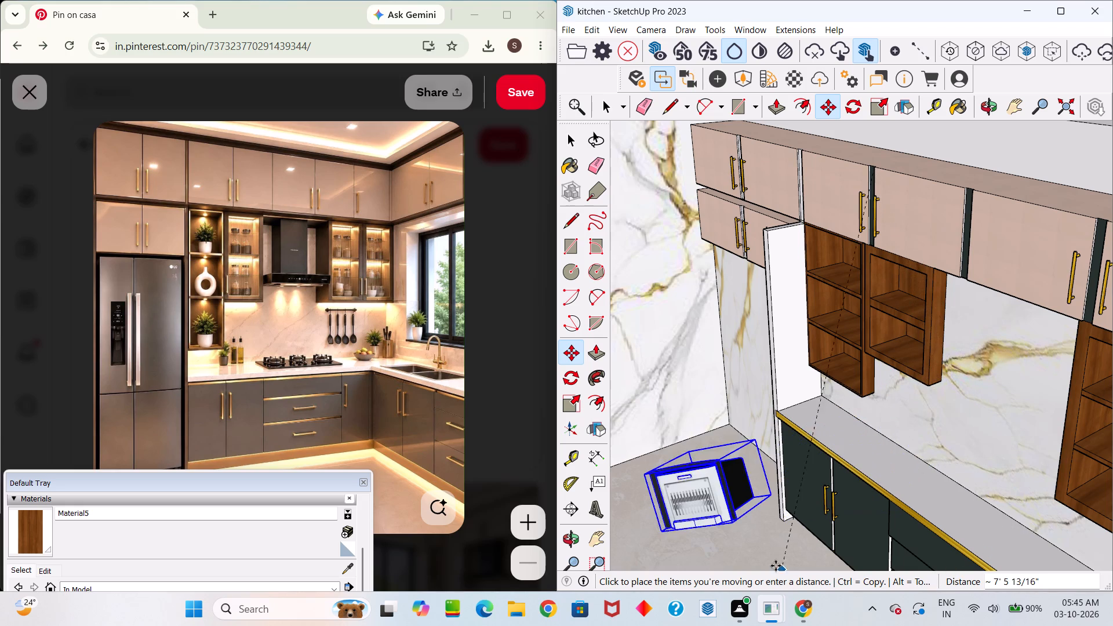
click(776, 546)
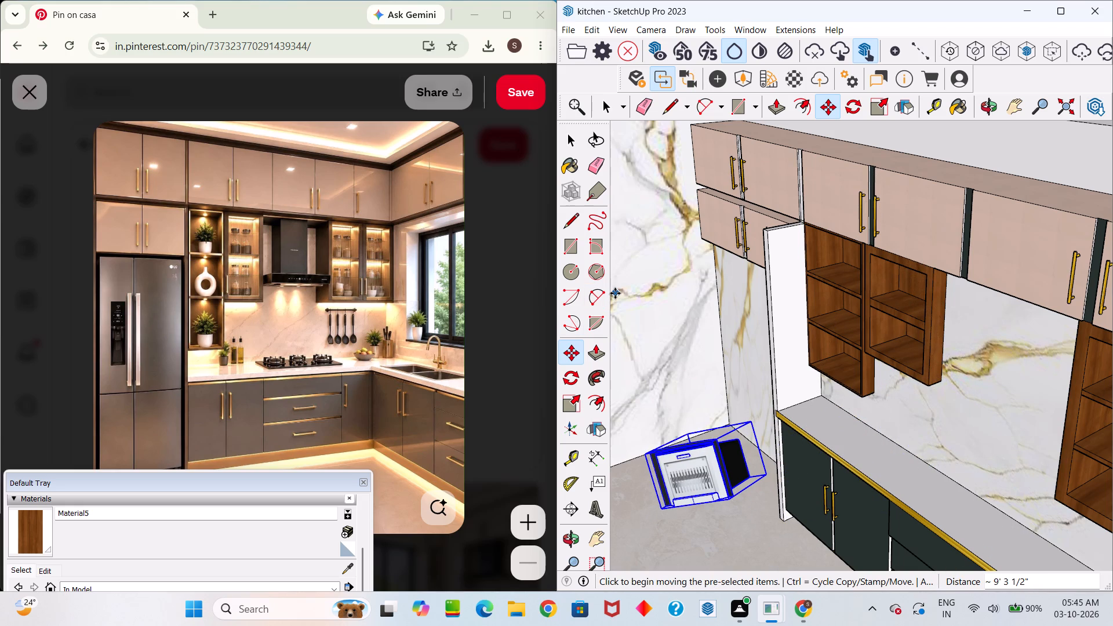
Rotate the chimney about 274.3 degrees around the red axis, using a centre point on the marble side wall.
key(q)
click(618, 294)
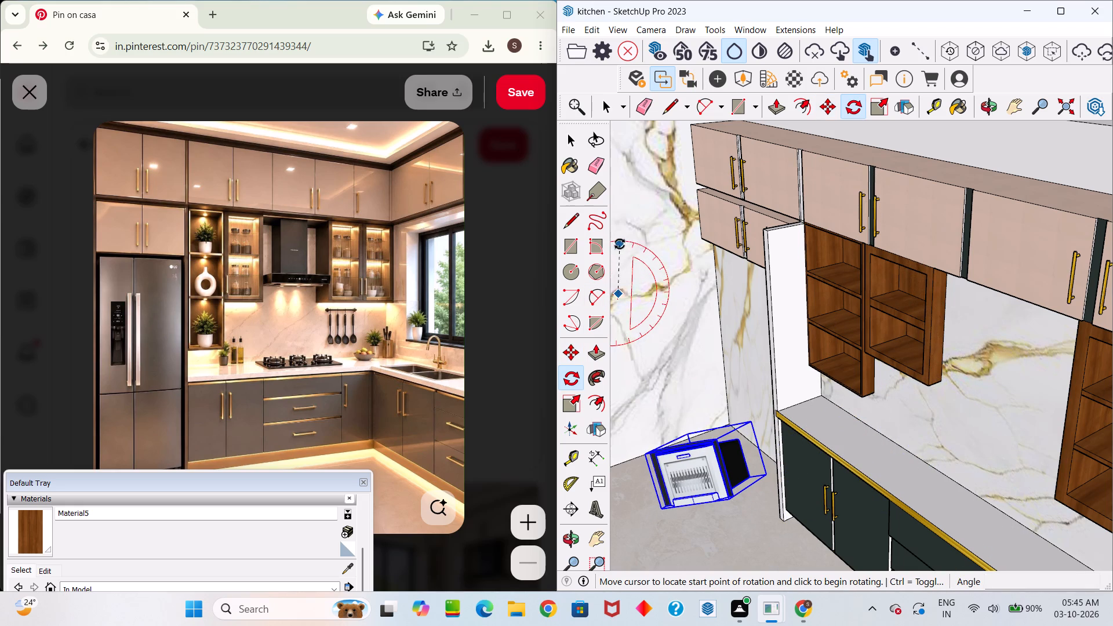
click(617, 243)
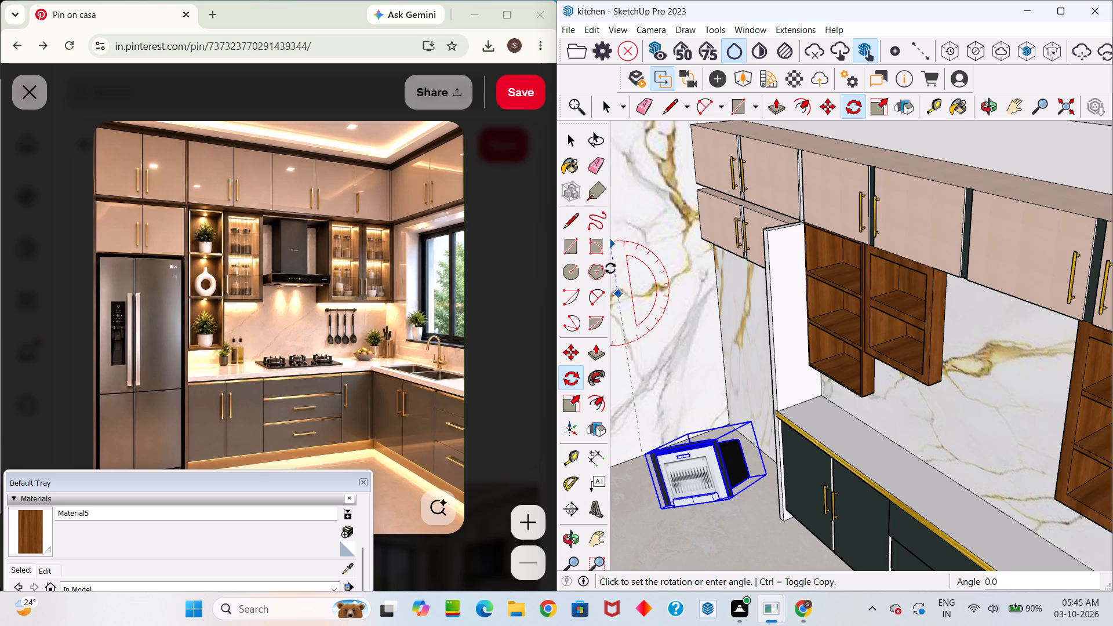
scroll(655, 272, down, 12)
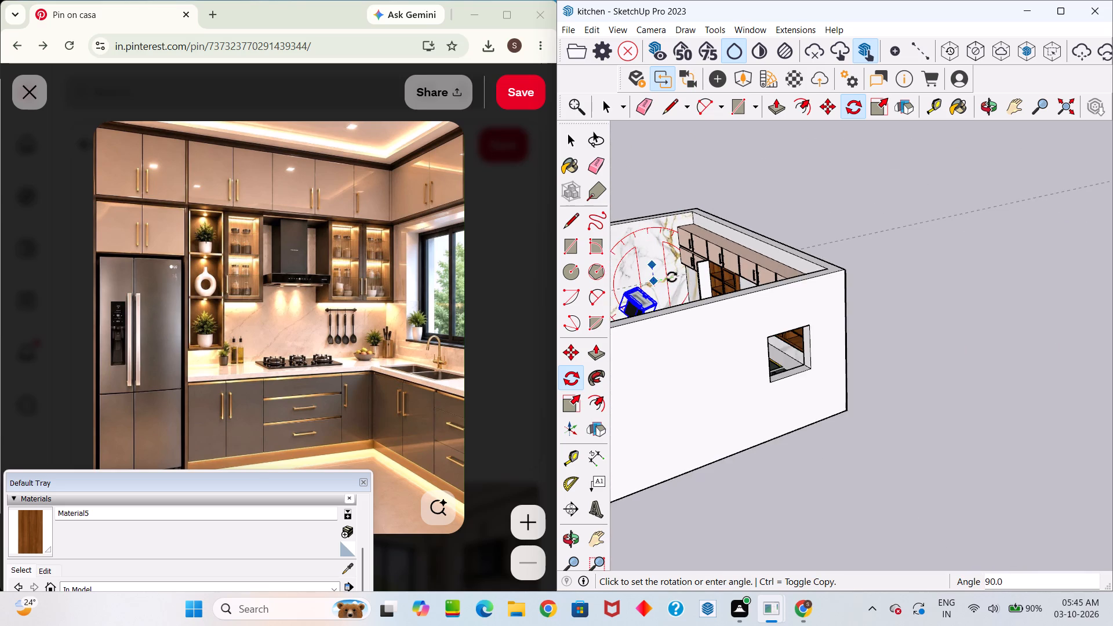
scroll(672, 277, up, 4)
middle_drag(652, 265, 645, 368)
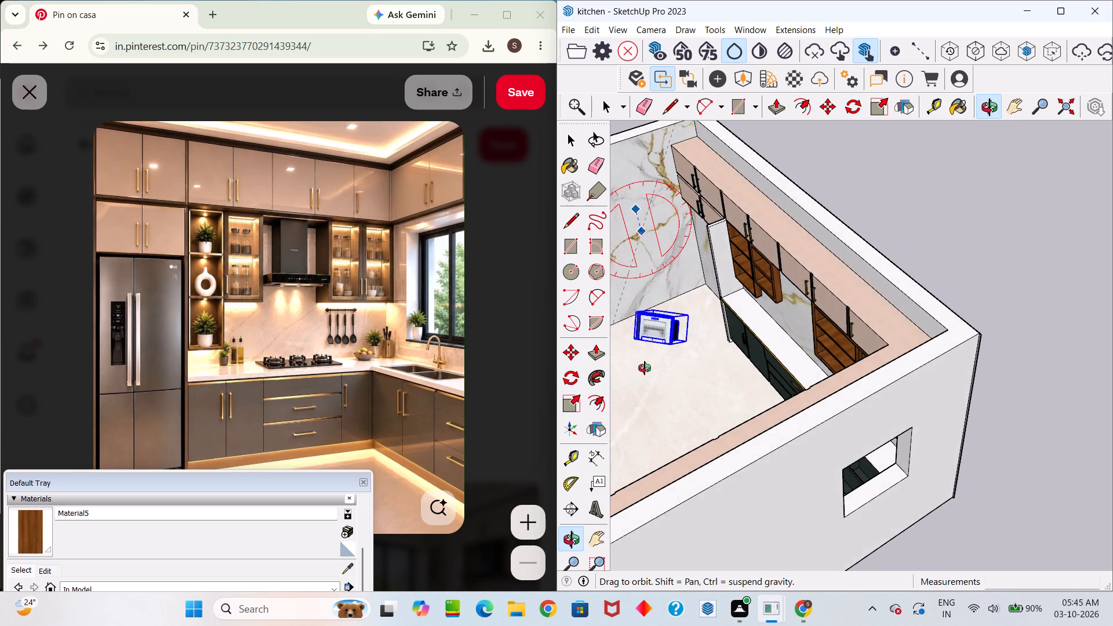
middle_drag(645, 368, 665, 349)
middle_drag(671, 348, 671, 347)
drag(671, 348, 671, 347)
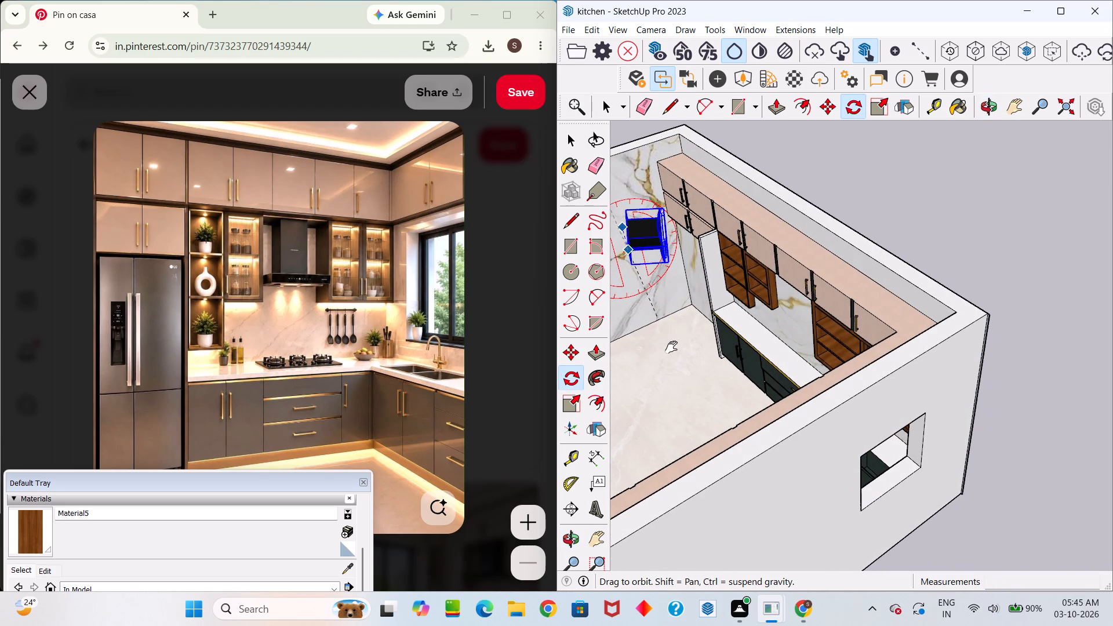
drag(671, 347, 843, 332)
middle_drag(671, 347, 843, 332)
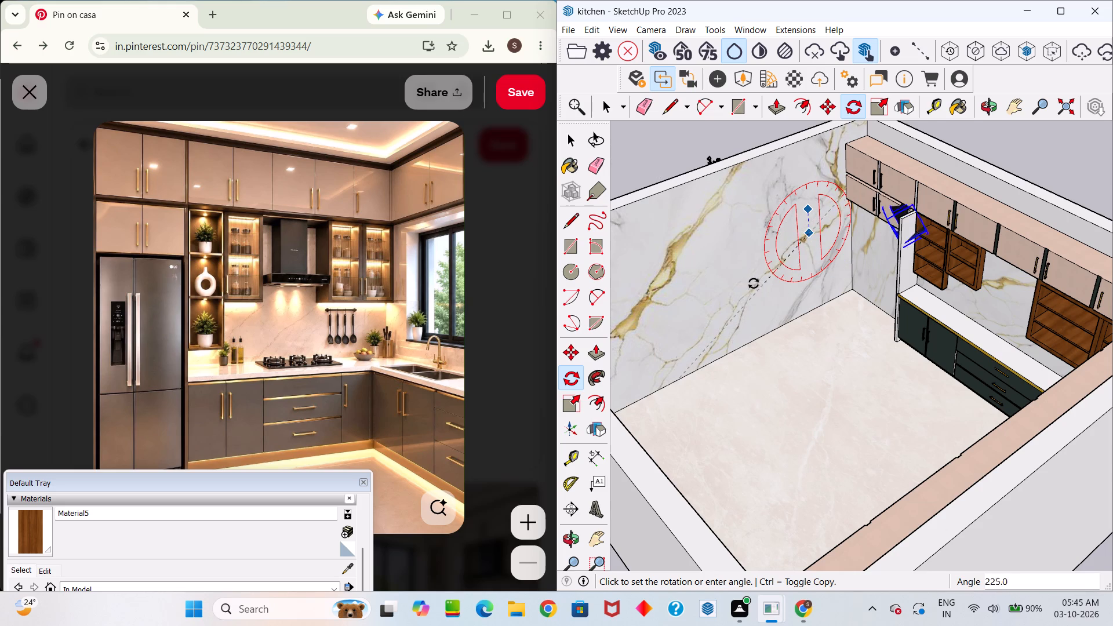
click(655, 290)
Move the chimney by its lower corner about 14' 6 7/8" out from behind the tall white panel into the open room.
scroll(907, 283, up, 9)
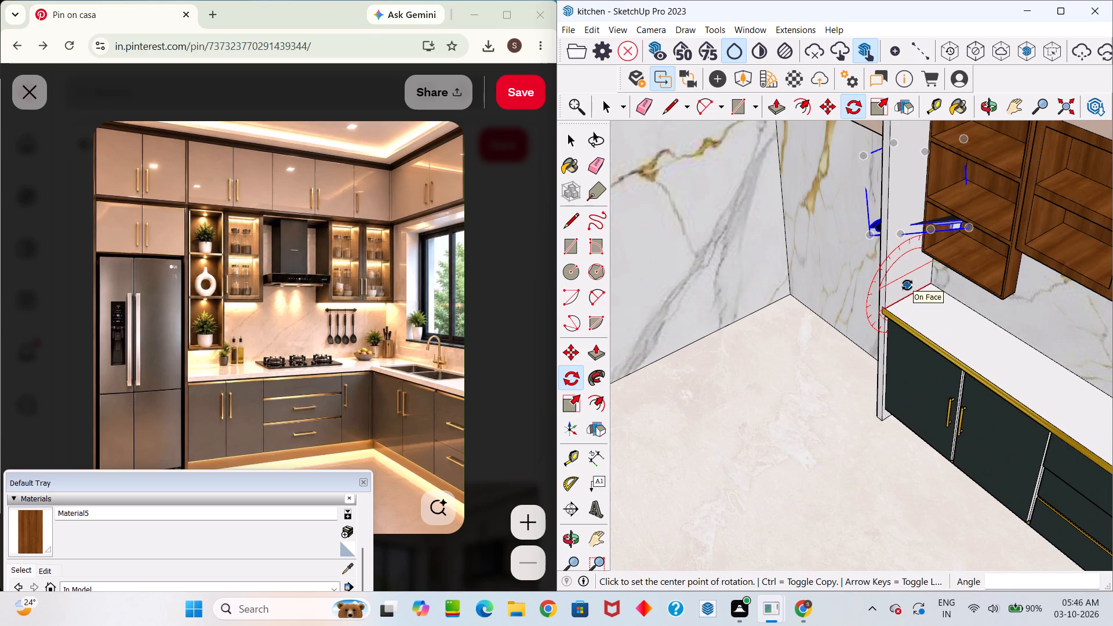
key(m)
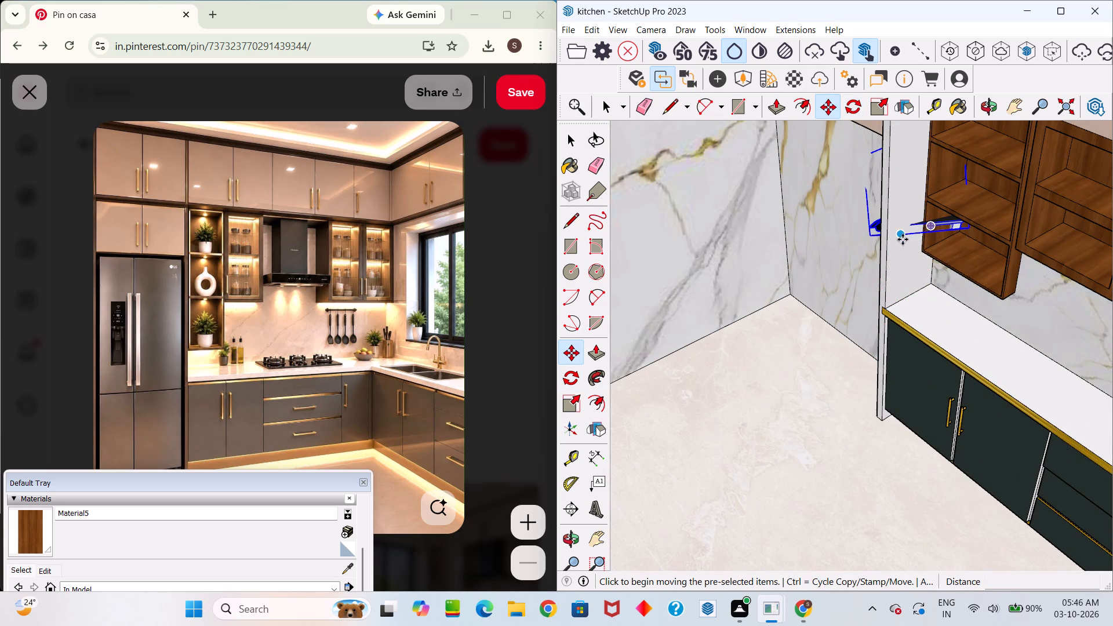
click(903, 239)
middle_drag(737, 424, 814, 603)
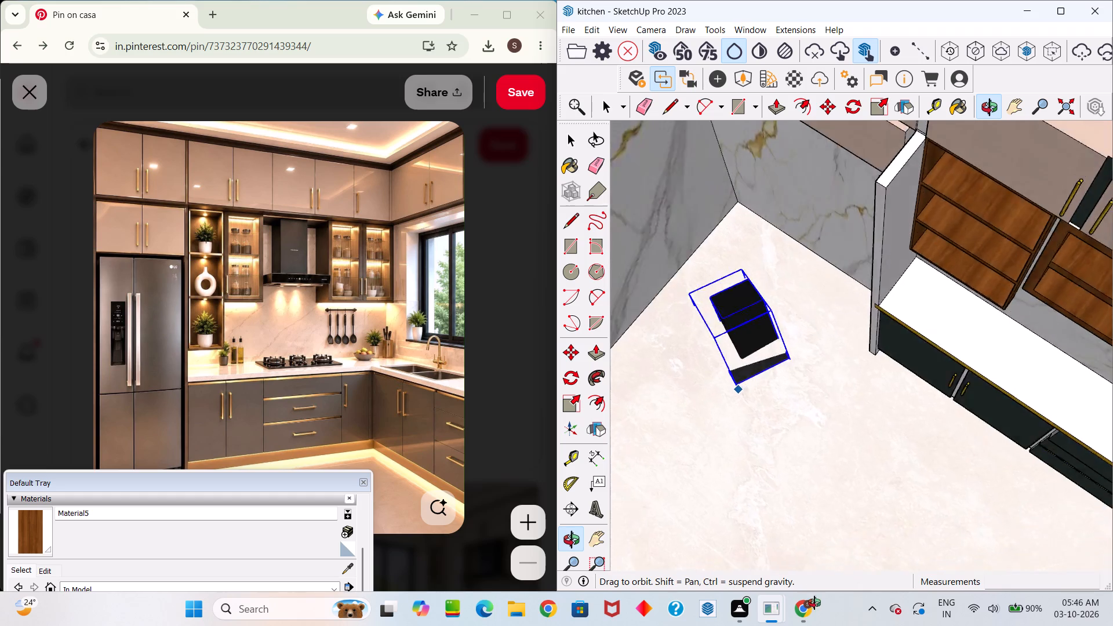
middle_drag(814, 603, 780, 261)
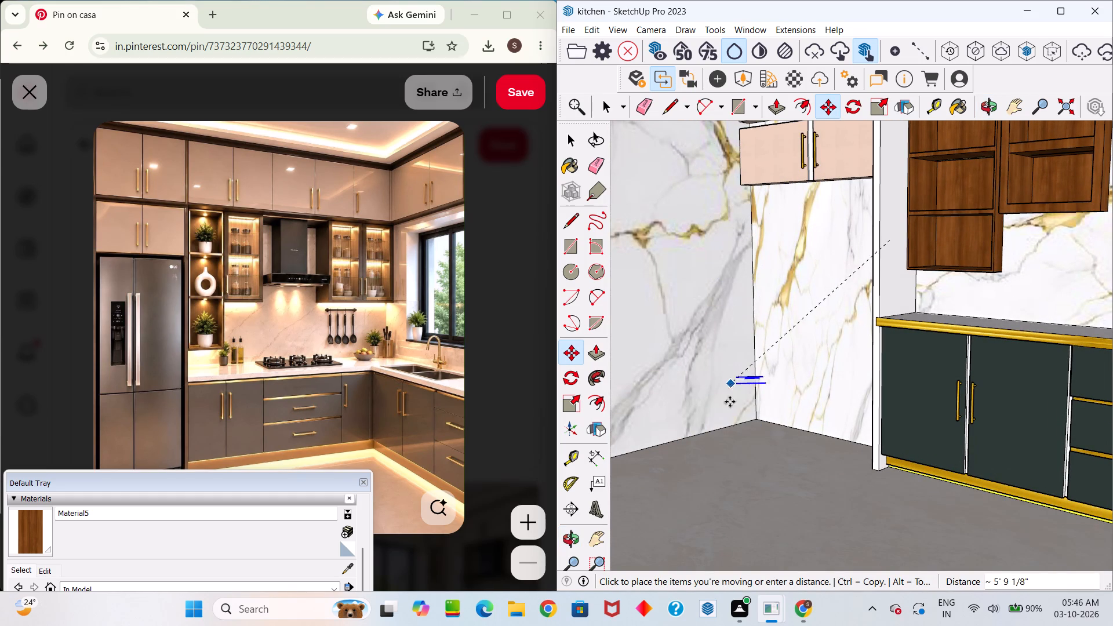
scroll(828, 340, down, 4)
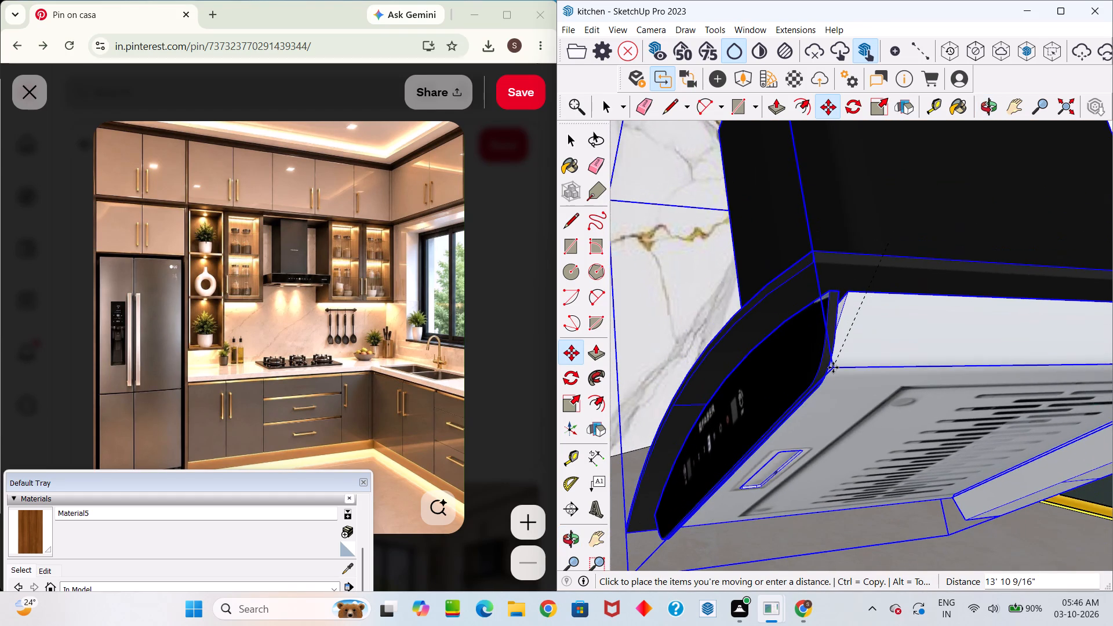
scroll(828, 369, down, 18)
scroll(806, 423, down, 2)
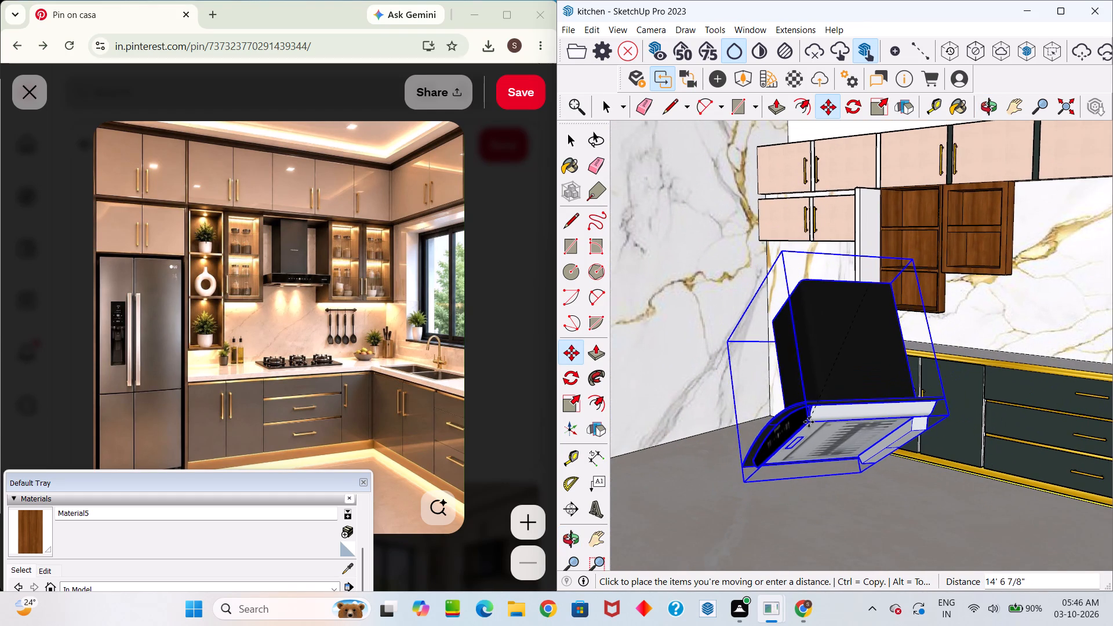
click(809, 422)
Rotate the chimney about 48 degrees around the blue axis, centred on its bottom corner.
middle_drag(922, 394, 944, 413)
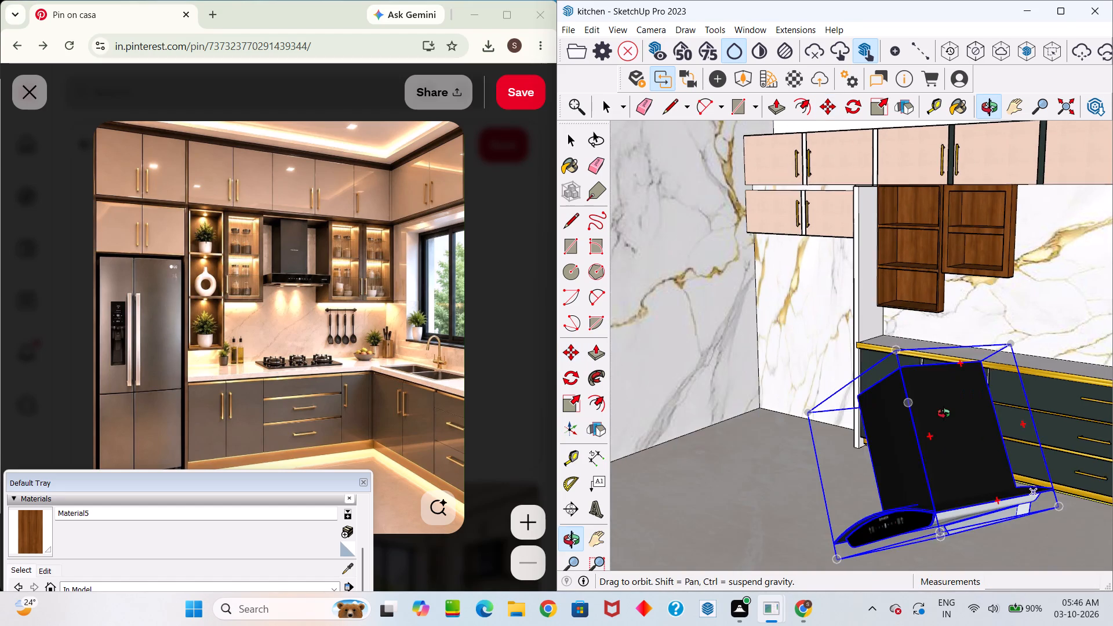
middle_drag(944, 413, 945, 414)
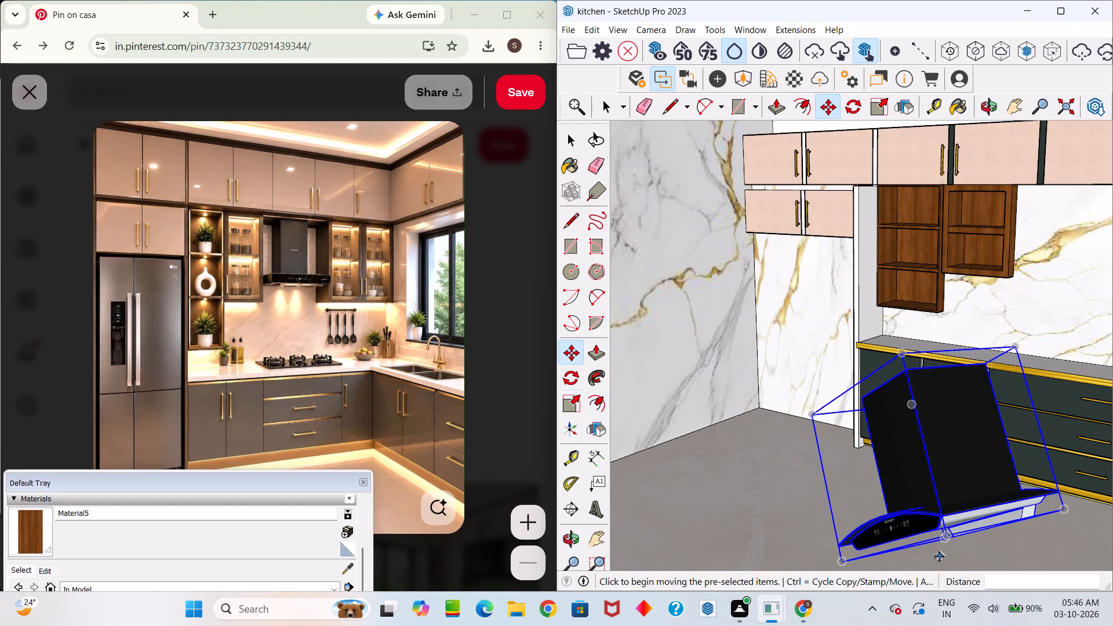
key(q)
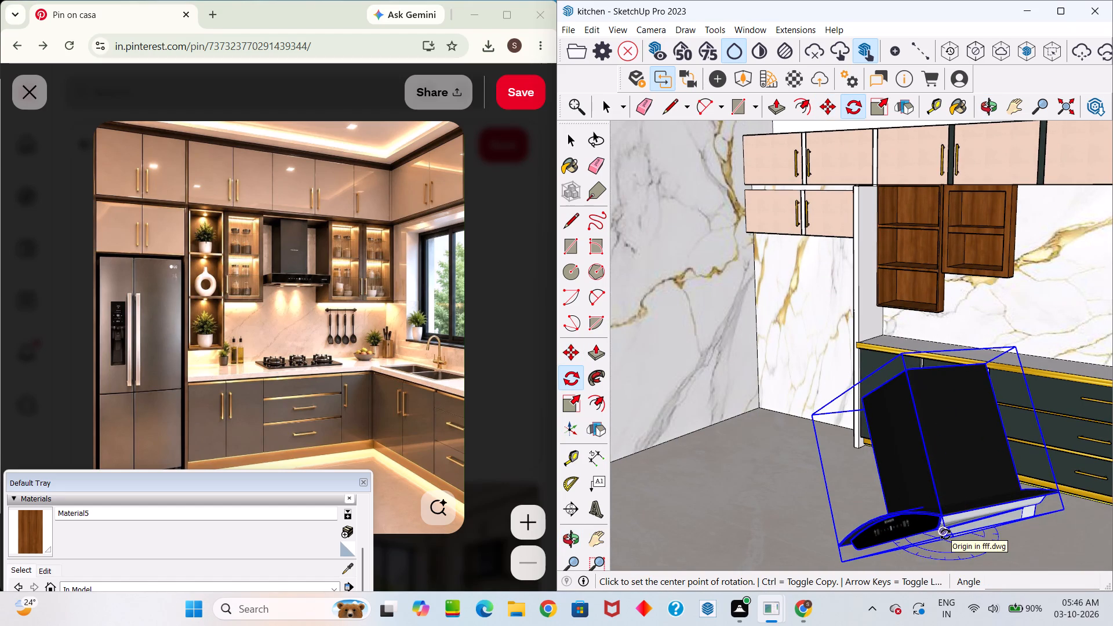
click(945, 534)
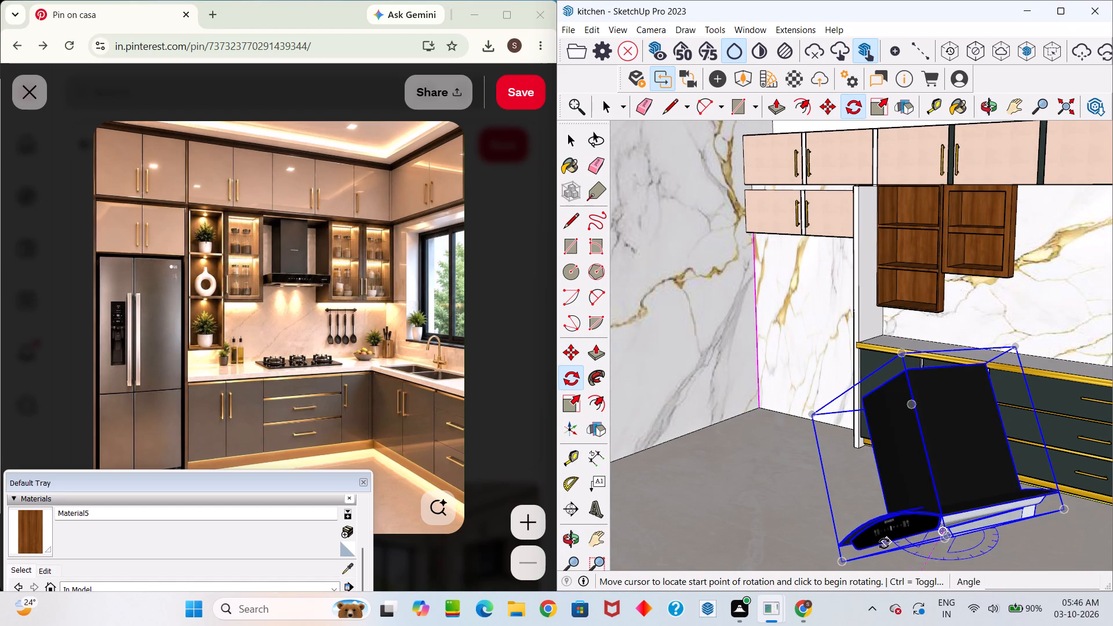
click(843, 564)
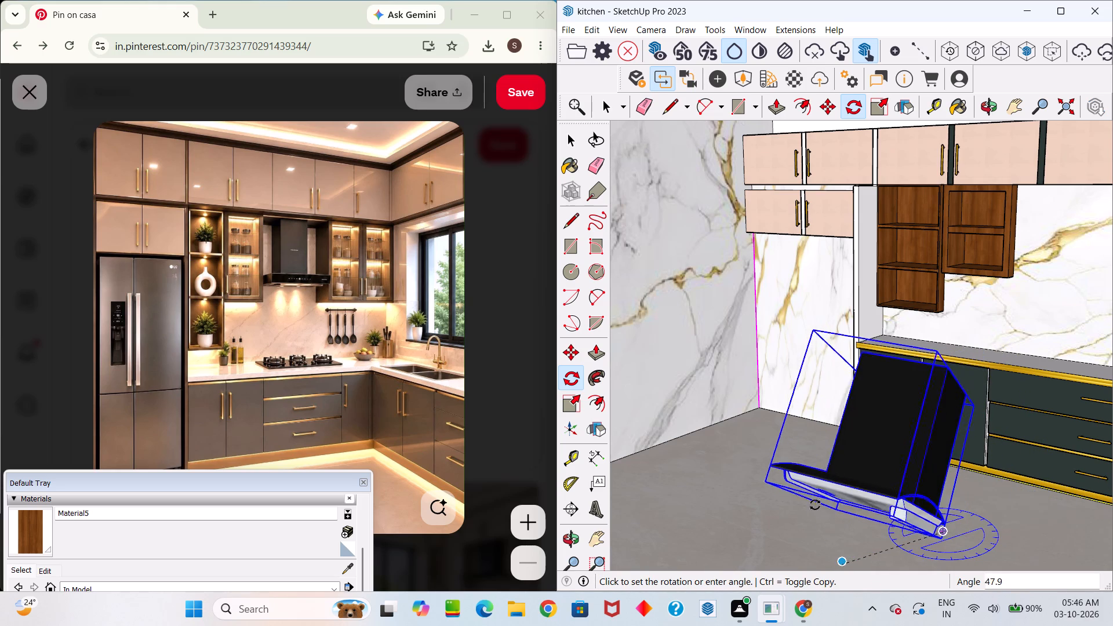
click(818, 495)
Rotate the chimney about 66.2 degrees around the red axis, centred on the upper corner of its bounding box.
middle_drag(917, 420, 1045, 380)
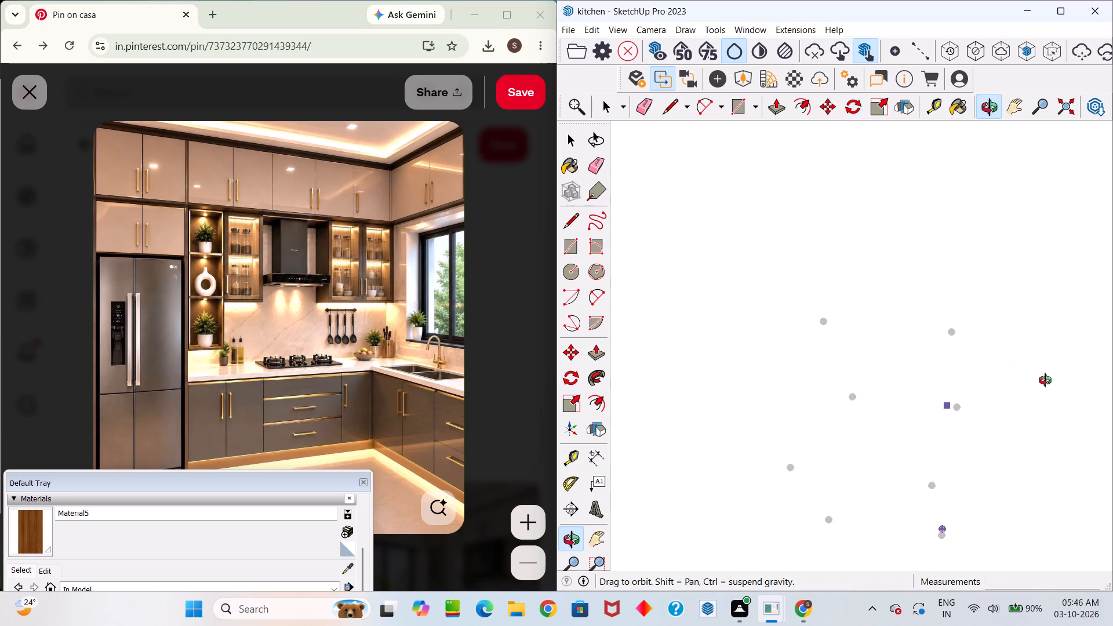
middle_drag(1045, 380, 1017, 535)
scroll(1017, 535, down, 1)
key(space)
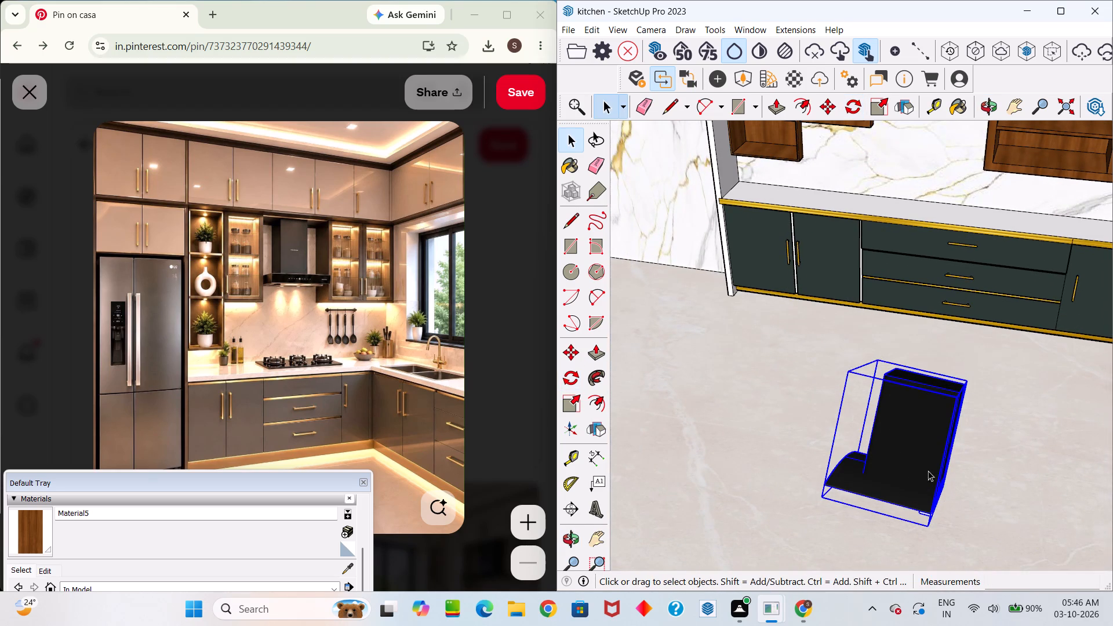
middle_drag(927, 468, 1018, 439)
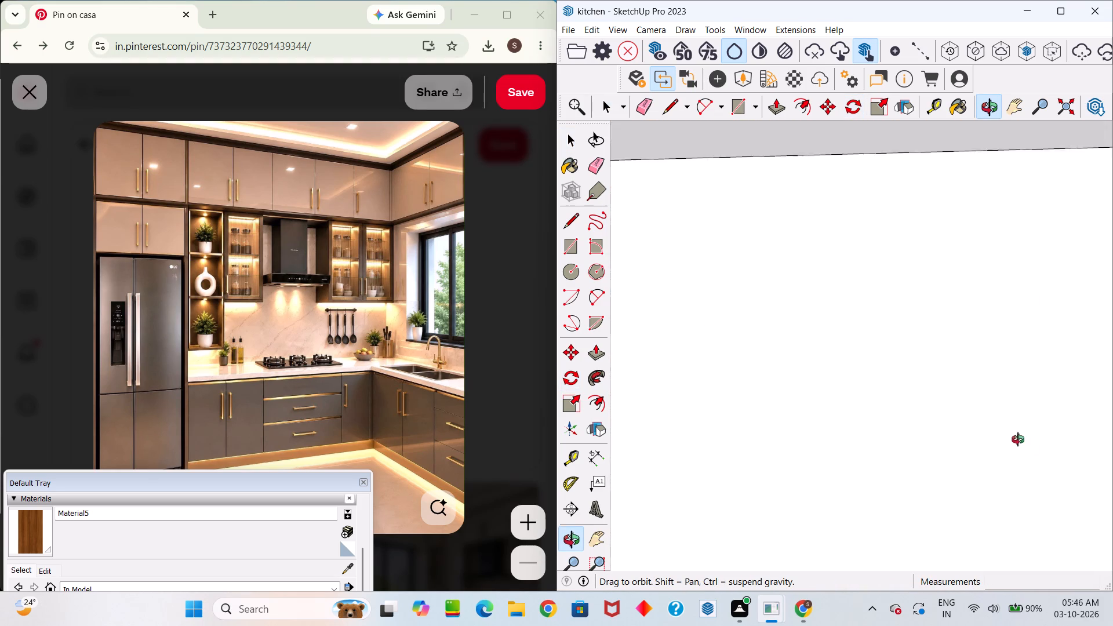
middle_drag(1018, 439, 995, 485)
scroll(999, 496, up, 3)
scroll(1002, 496, down, 7)
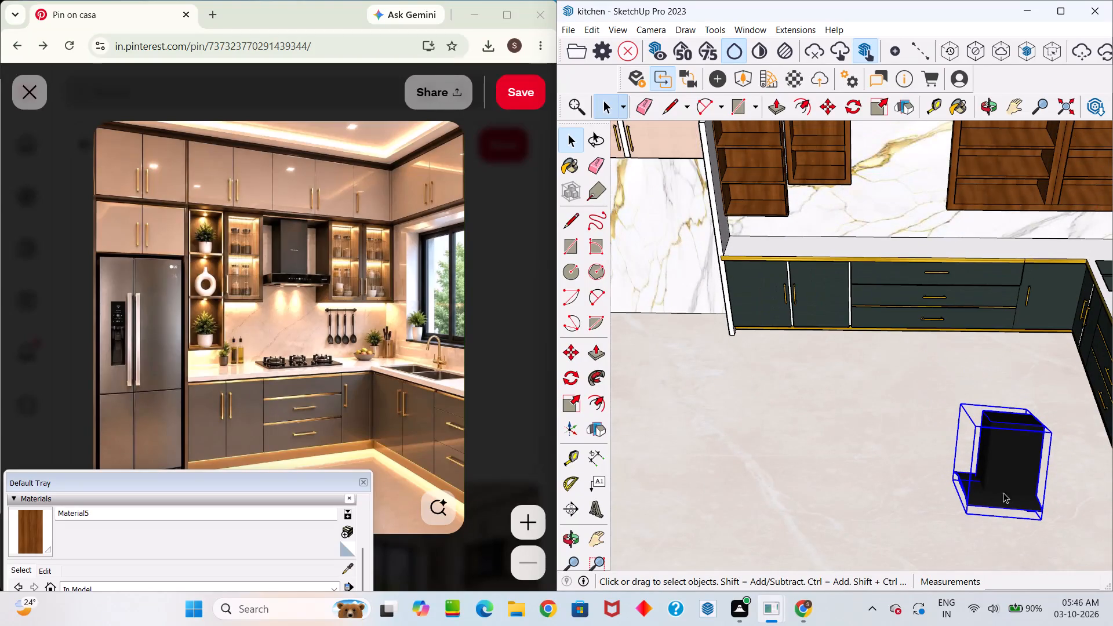
scroll(1005, 436, down, 1)
middle_drag(997, 426, 965, 421)
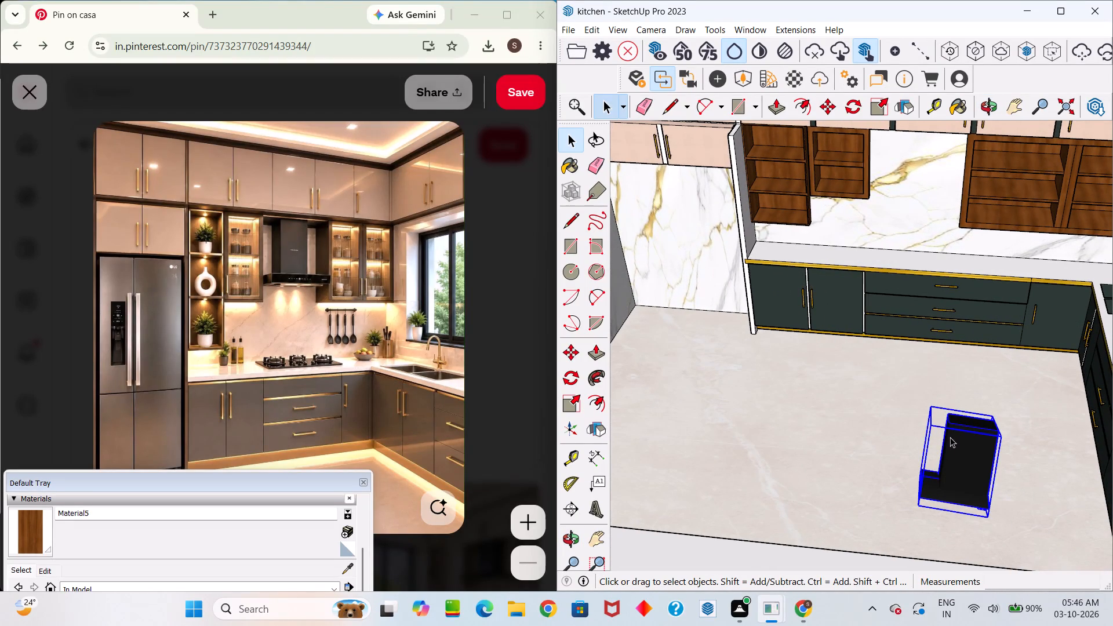
key(q)
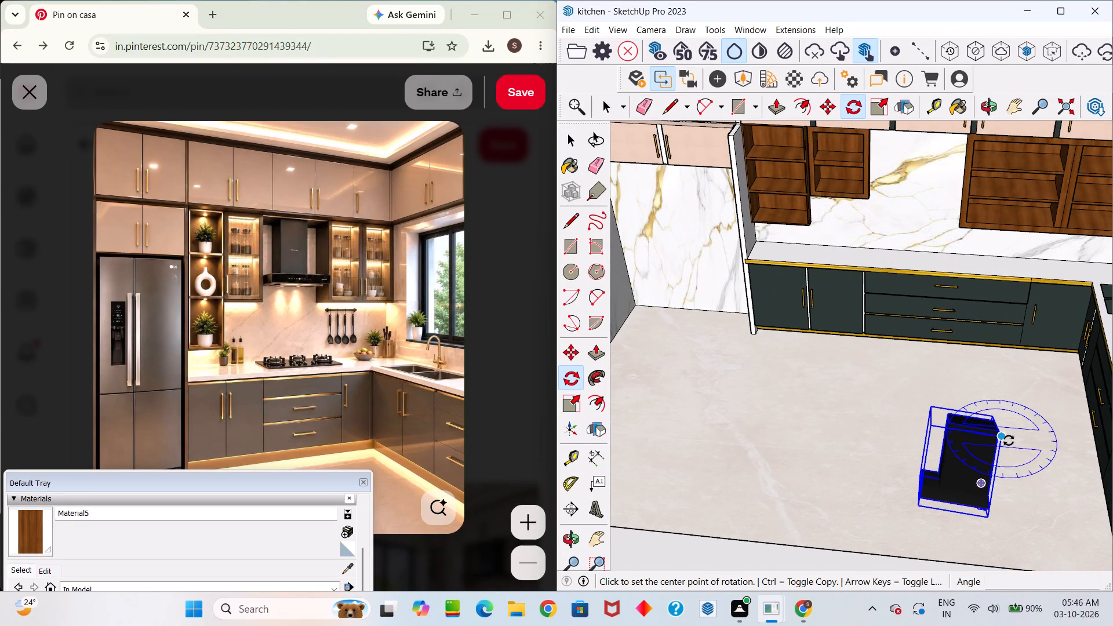
click(1009, 441)
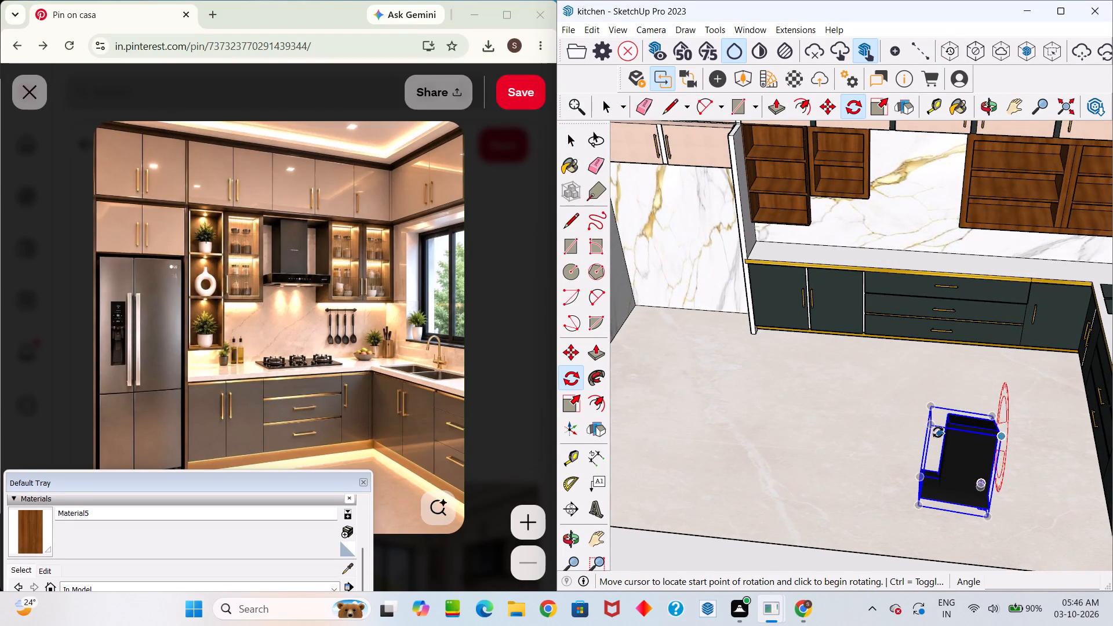
drag(932, 428, 923, 424)
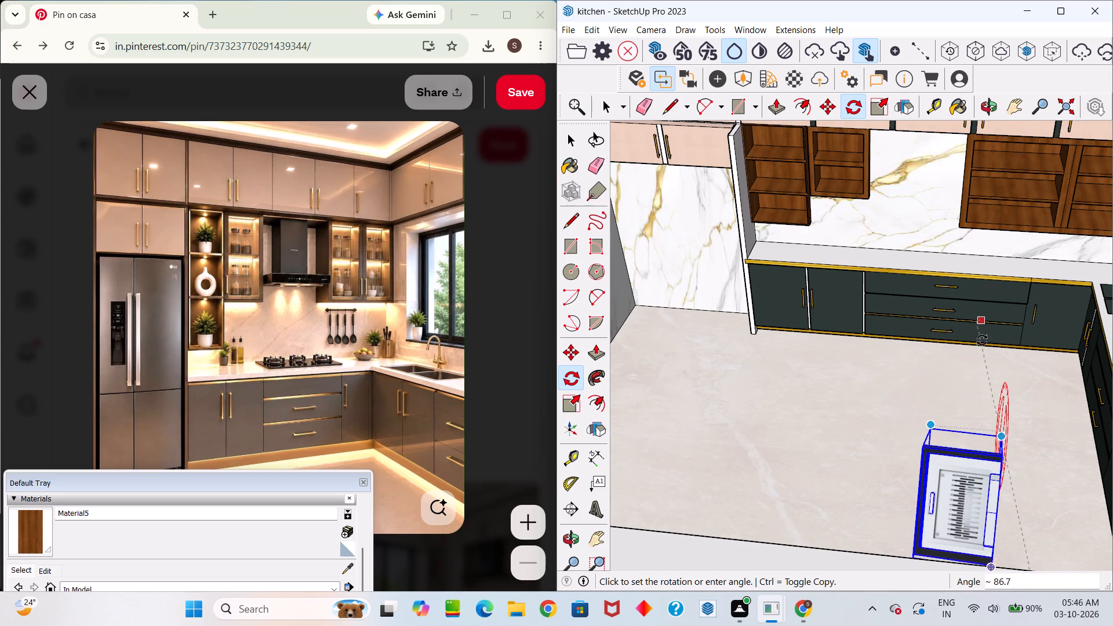
click(1001, 369)
Rotate the chimney about 4.4 degrees around the blue axis, centred on the same upper corner.
click(1004, 436)
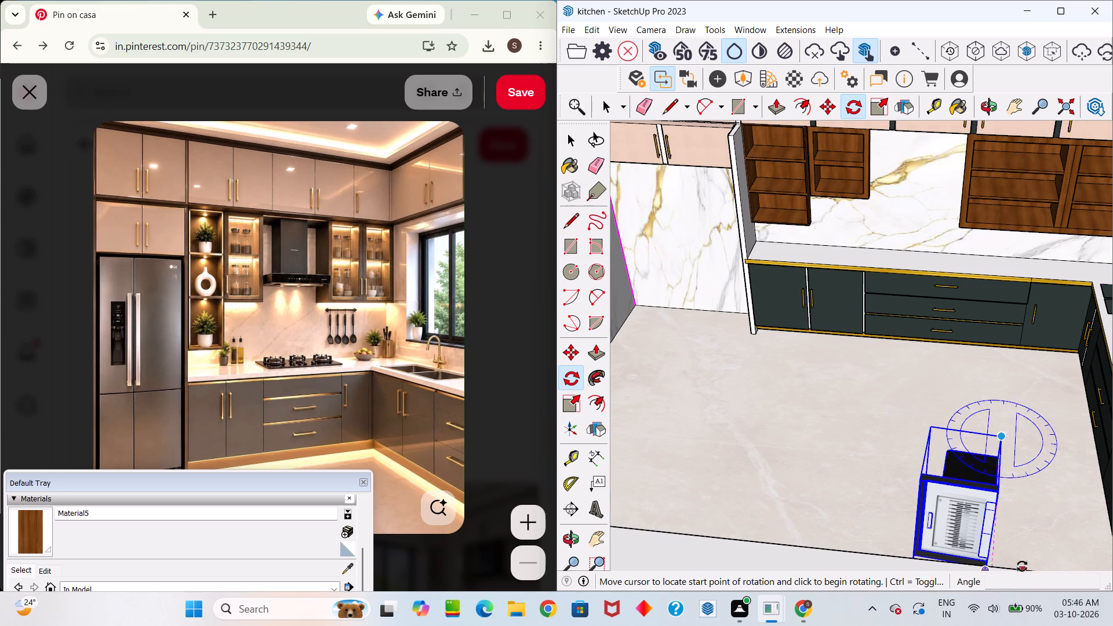
click(999, 489)
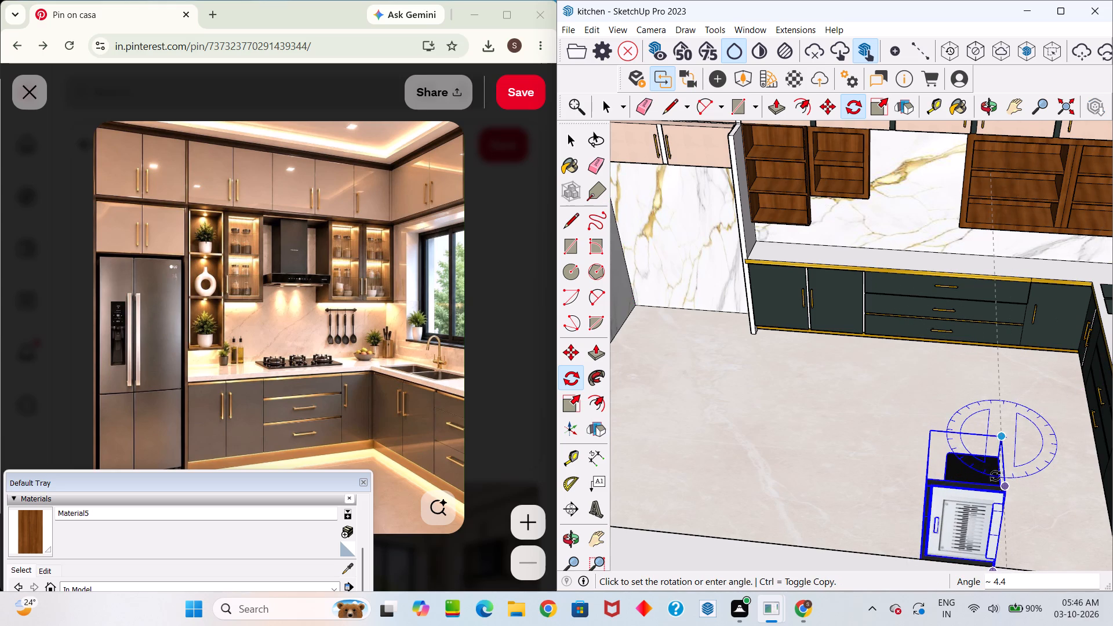
click(1002, 476)
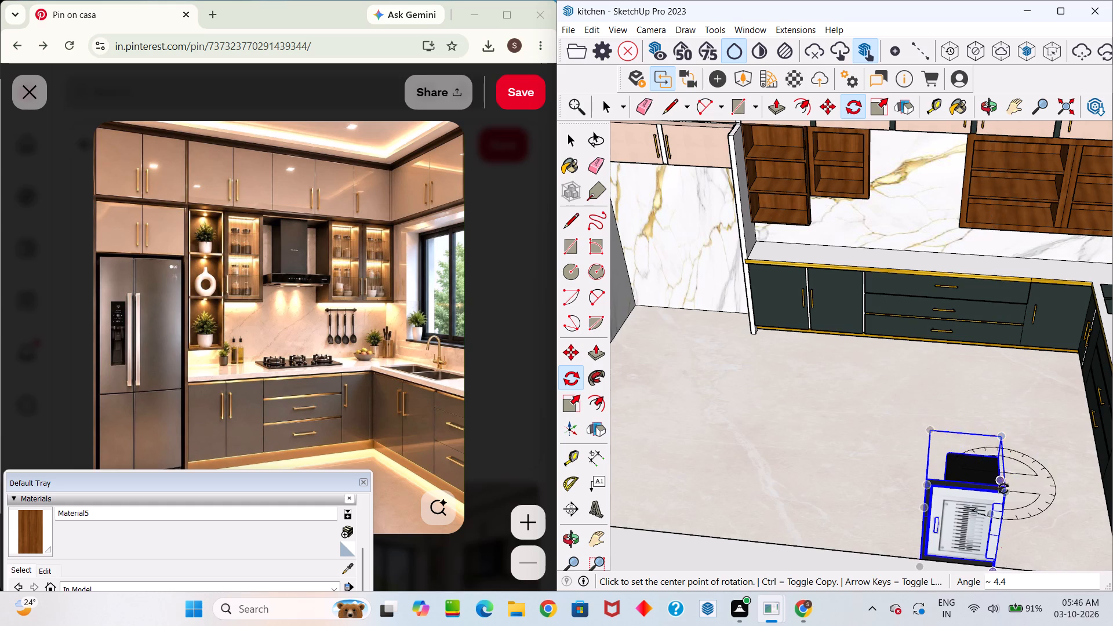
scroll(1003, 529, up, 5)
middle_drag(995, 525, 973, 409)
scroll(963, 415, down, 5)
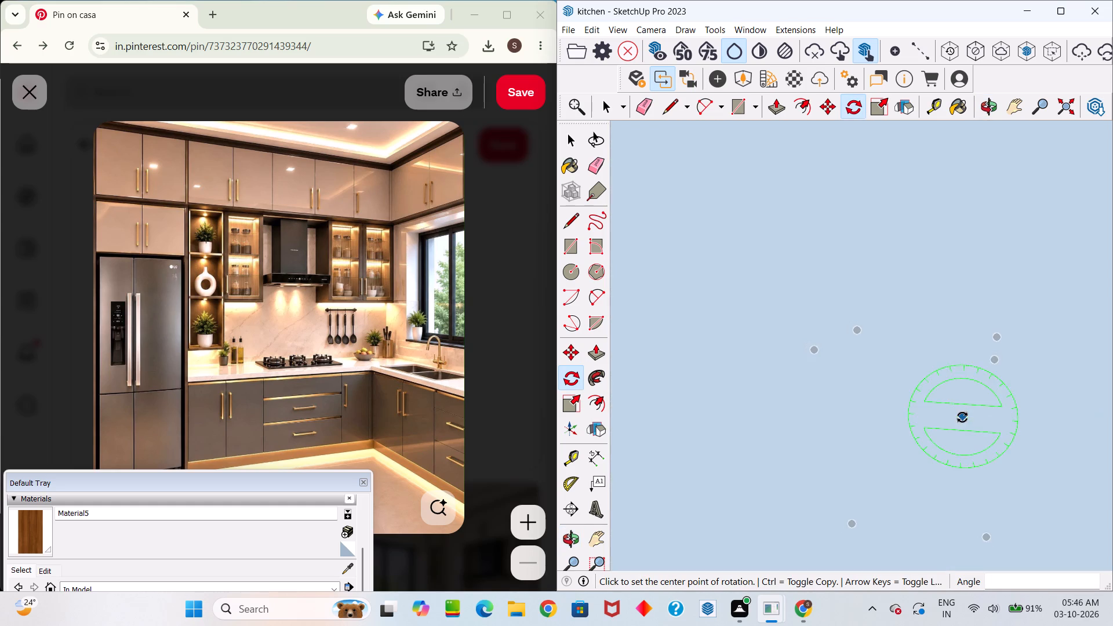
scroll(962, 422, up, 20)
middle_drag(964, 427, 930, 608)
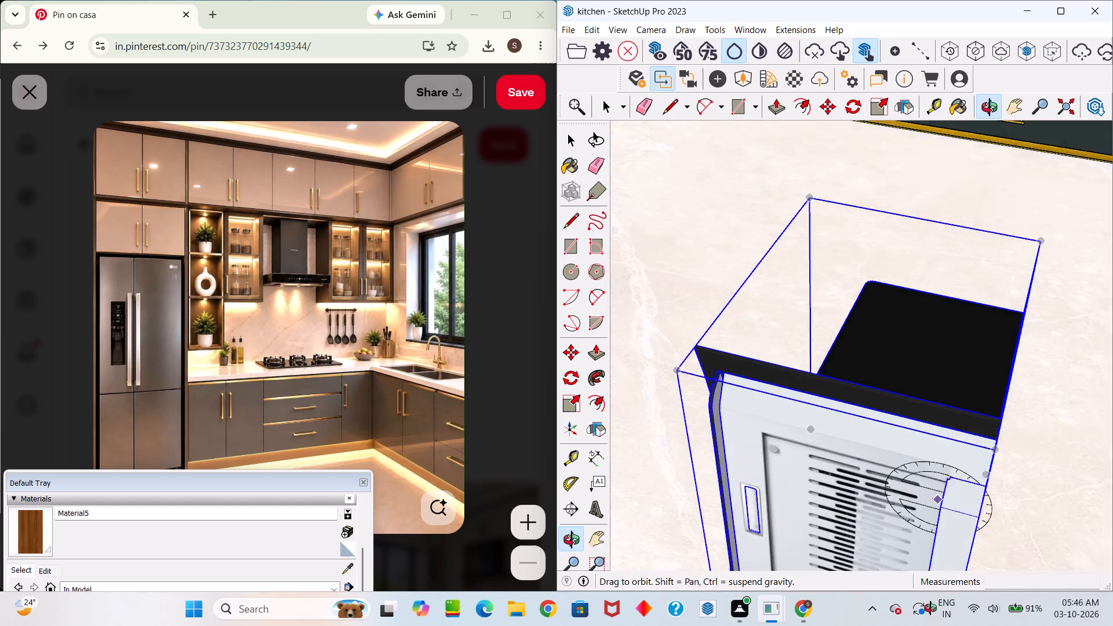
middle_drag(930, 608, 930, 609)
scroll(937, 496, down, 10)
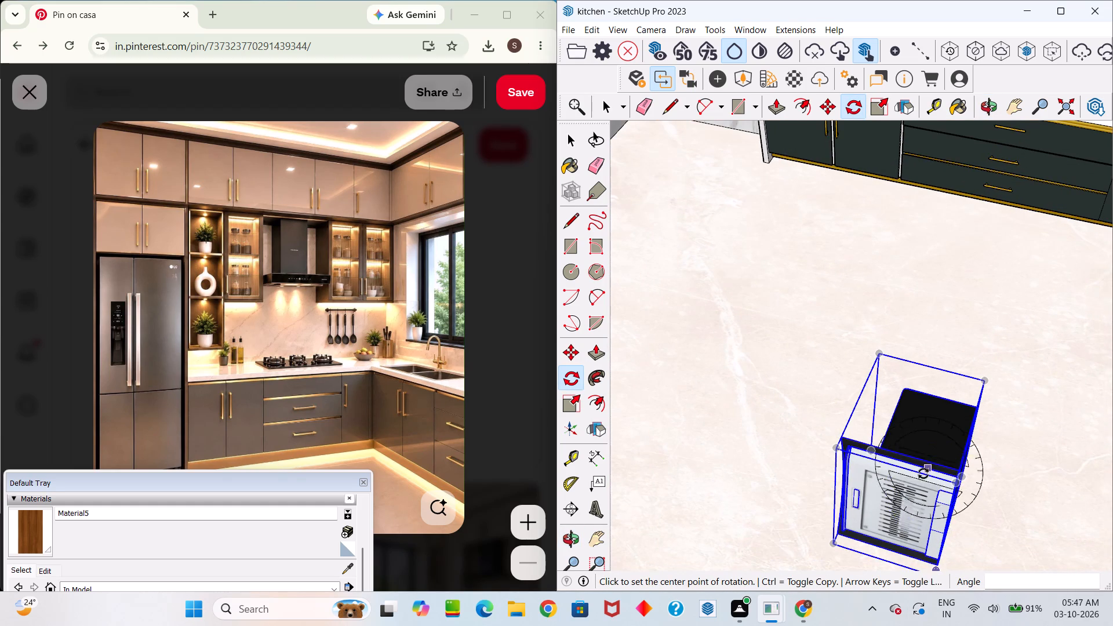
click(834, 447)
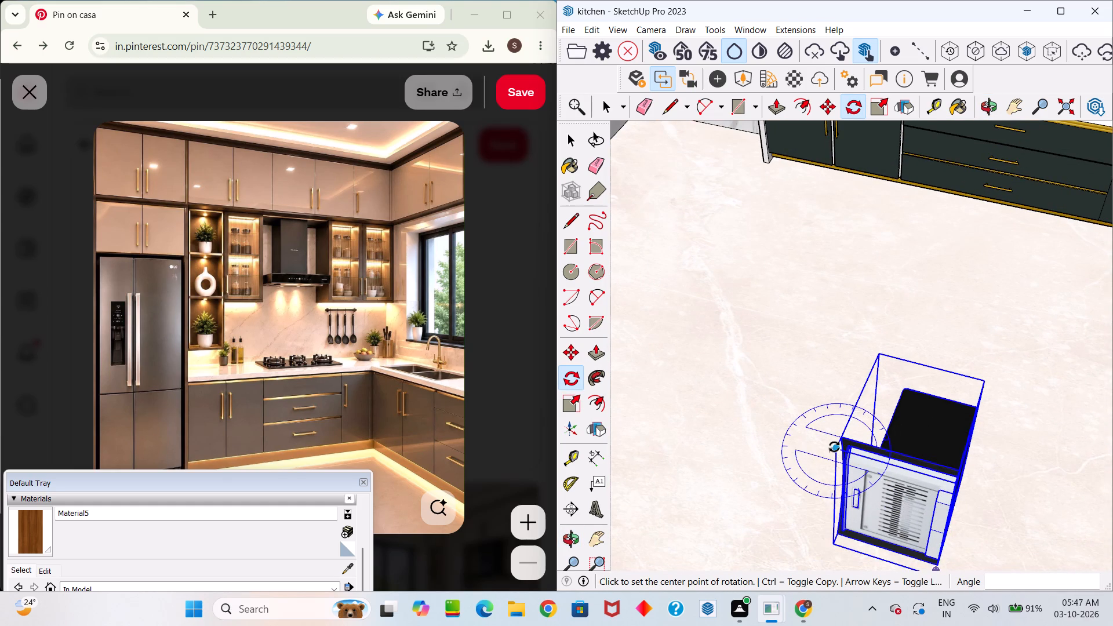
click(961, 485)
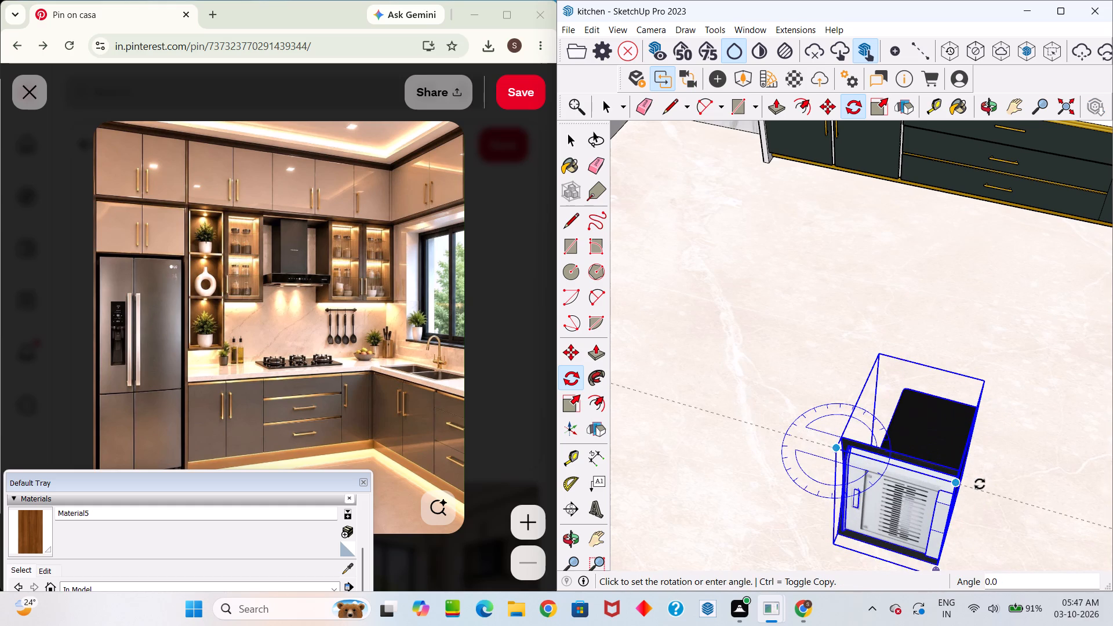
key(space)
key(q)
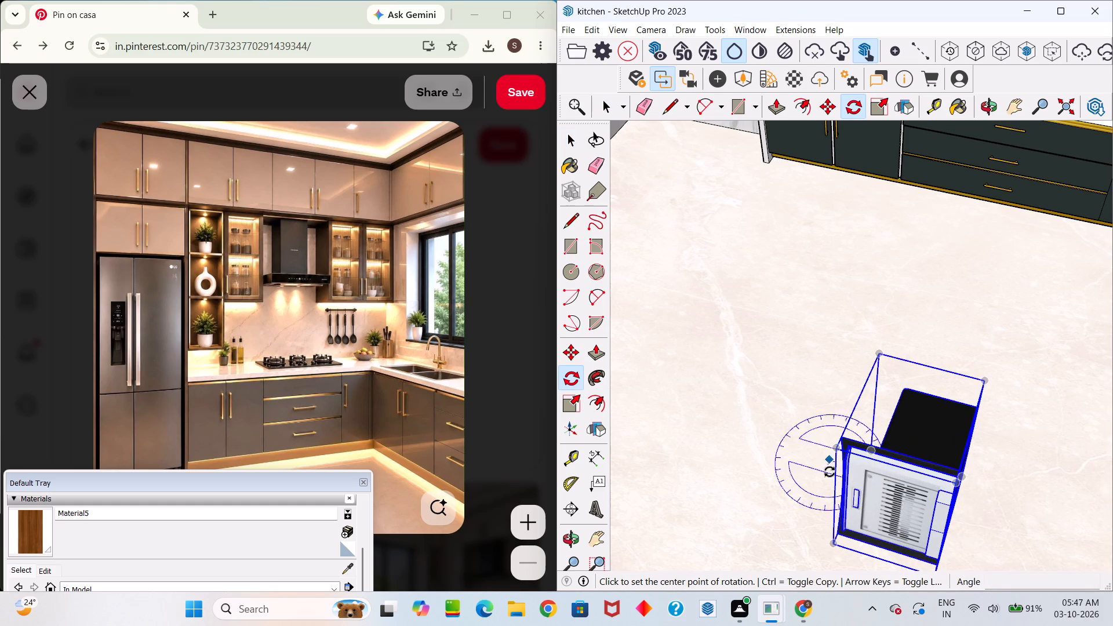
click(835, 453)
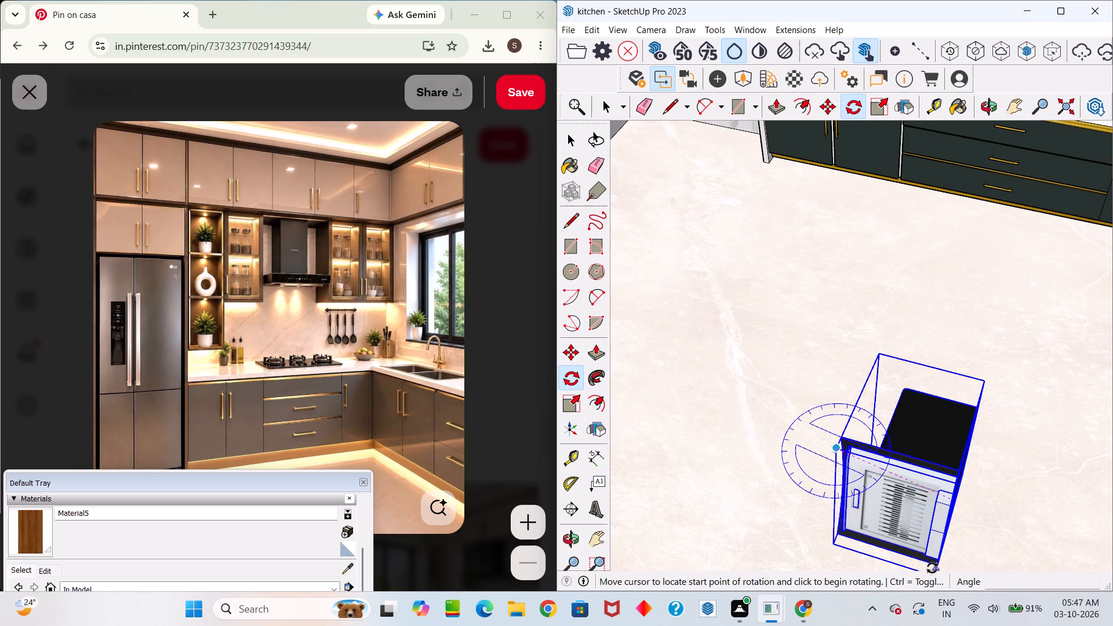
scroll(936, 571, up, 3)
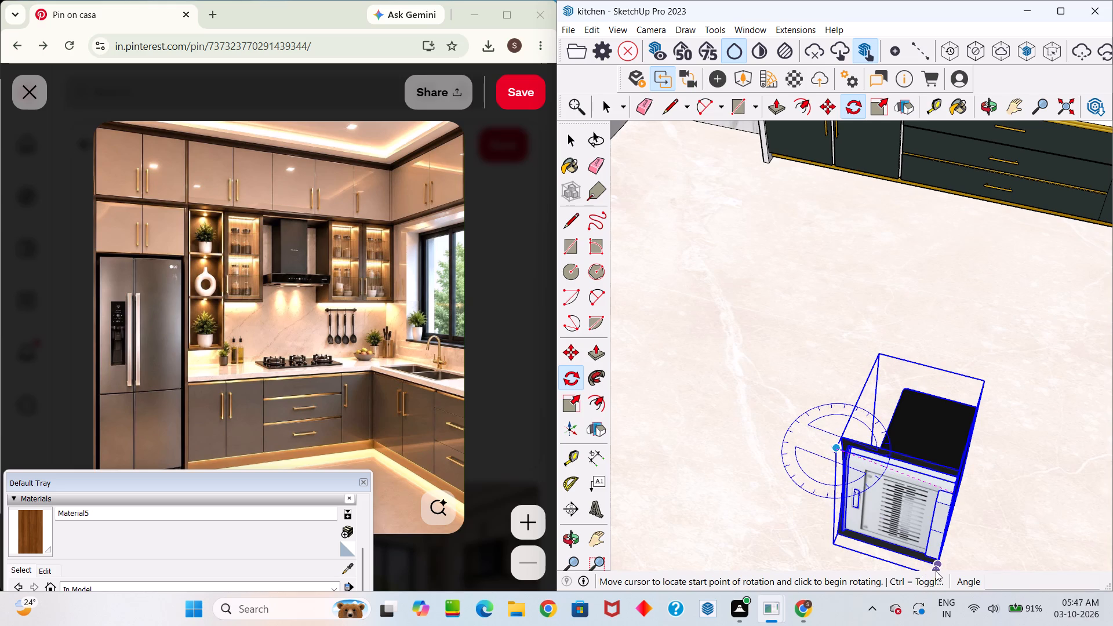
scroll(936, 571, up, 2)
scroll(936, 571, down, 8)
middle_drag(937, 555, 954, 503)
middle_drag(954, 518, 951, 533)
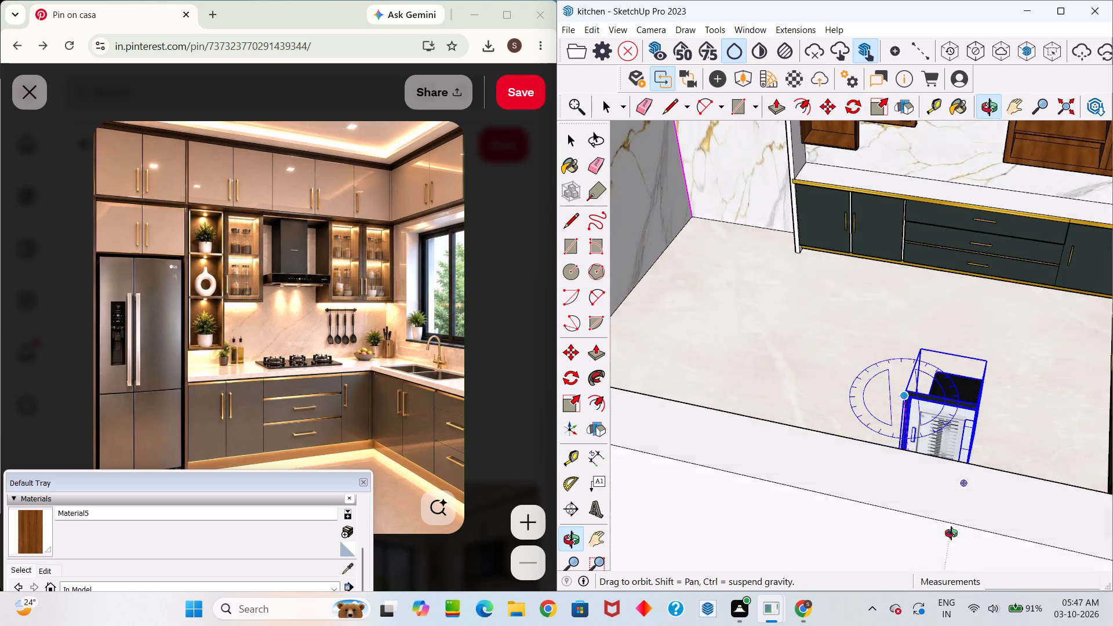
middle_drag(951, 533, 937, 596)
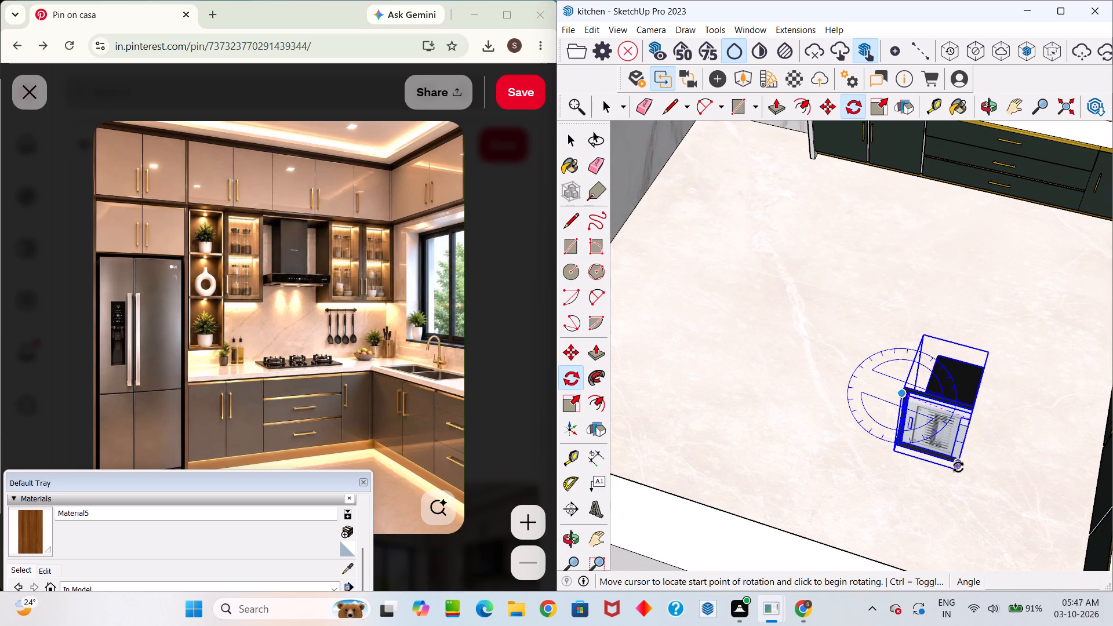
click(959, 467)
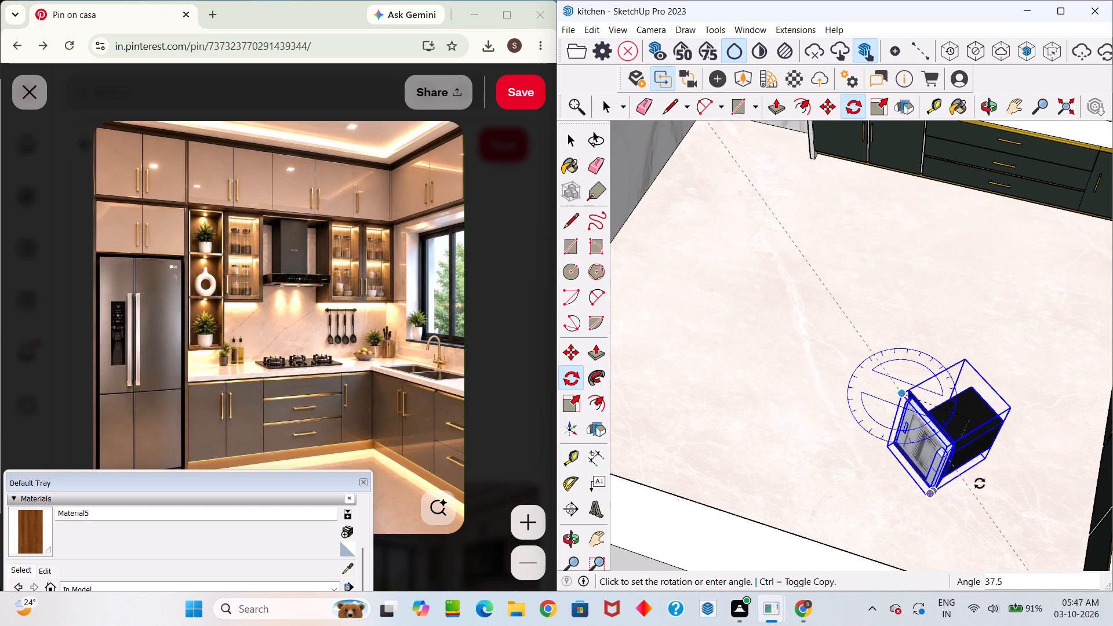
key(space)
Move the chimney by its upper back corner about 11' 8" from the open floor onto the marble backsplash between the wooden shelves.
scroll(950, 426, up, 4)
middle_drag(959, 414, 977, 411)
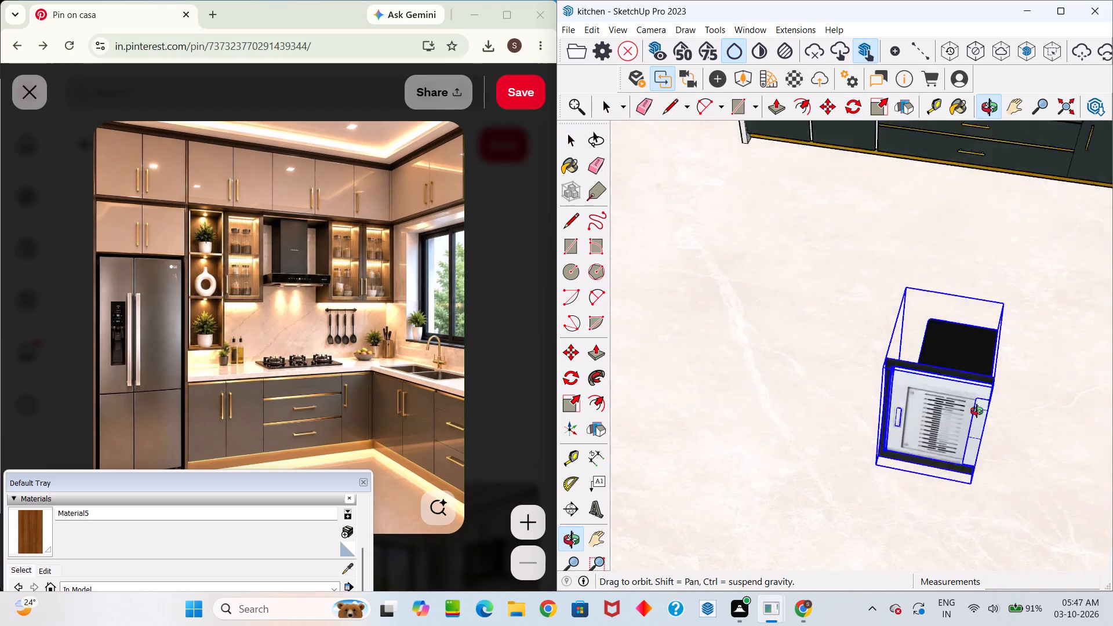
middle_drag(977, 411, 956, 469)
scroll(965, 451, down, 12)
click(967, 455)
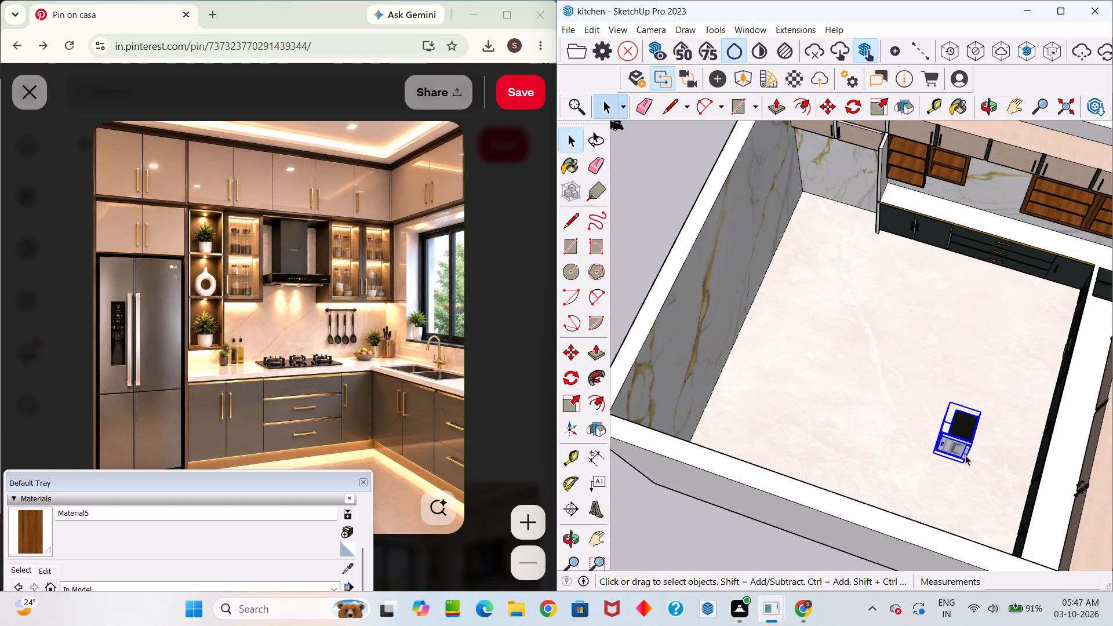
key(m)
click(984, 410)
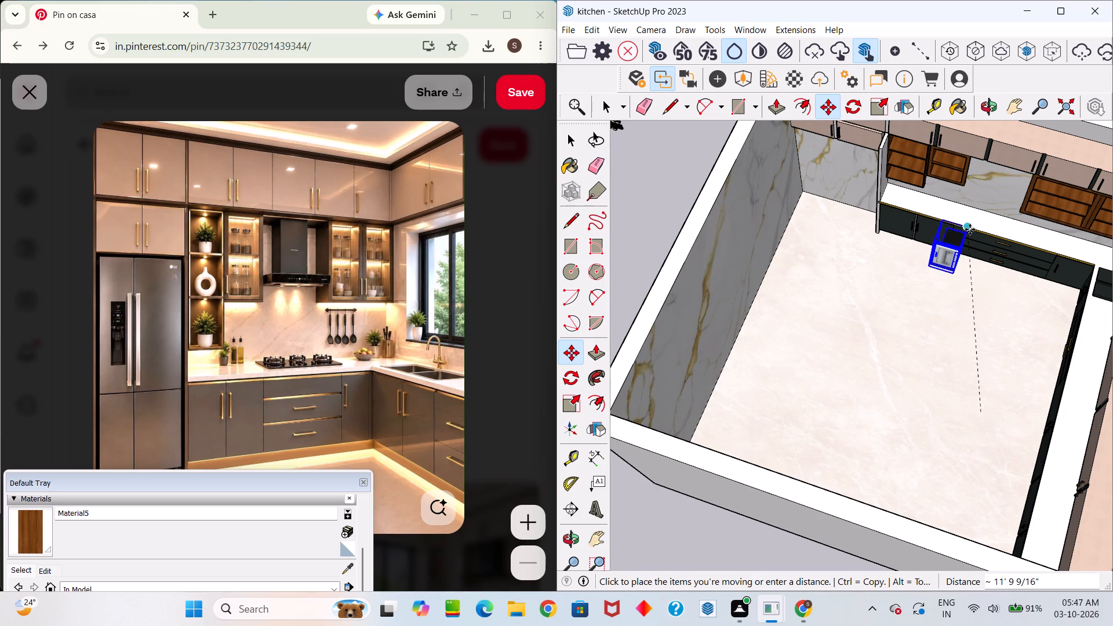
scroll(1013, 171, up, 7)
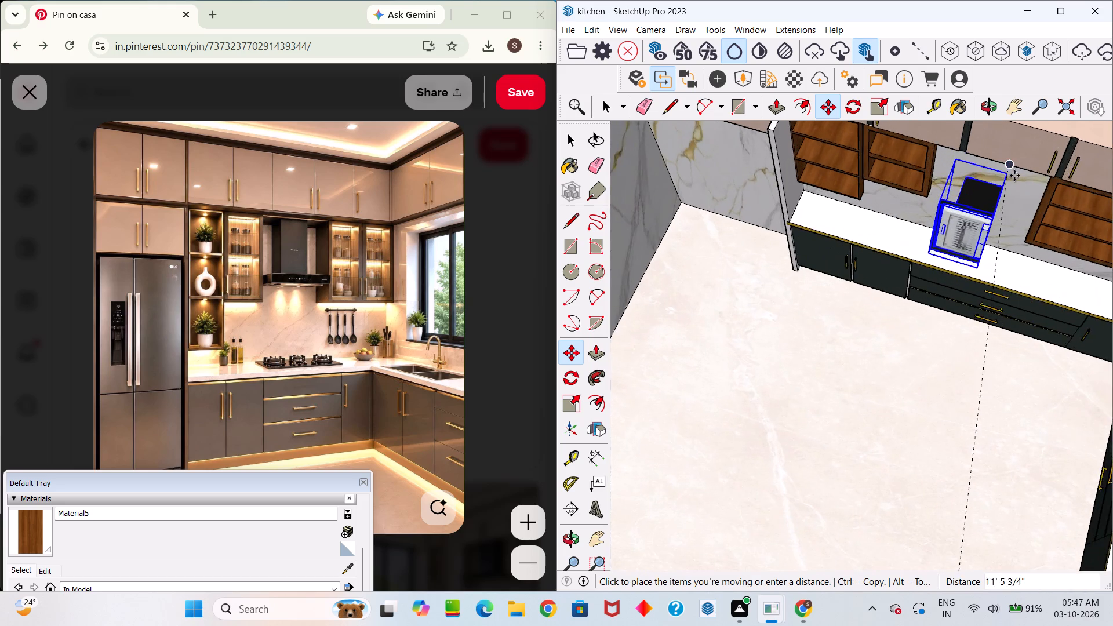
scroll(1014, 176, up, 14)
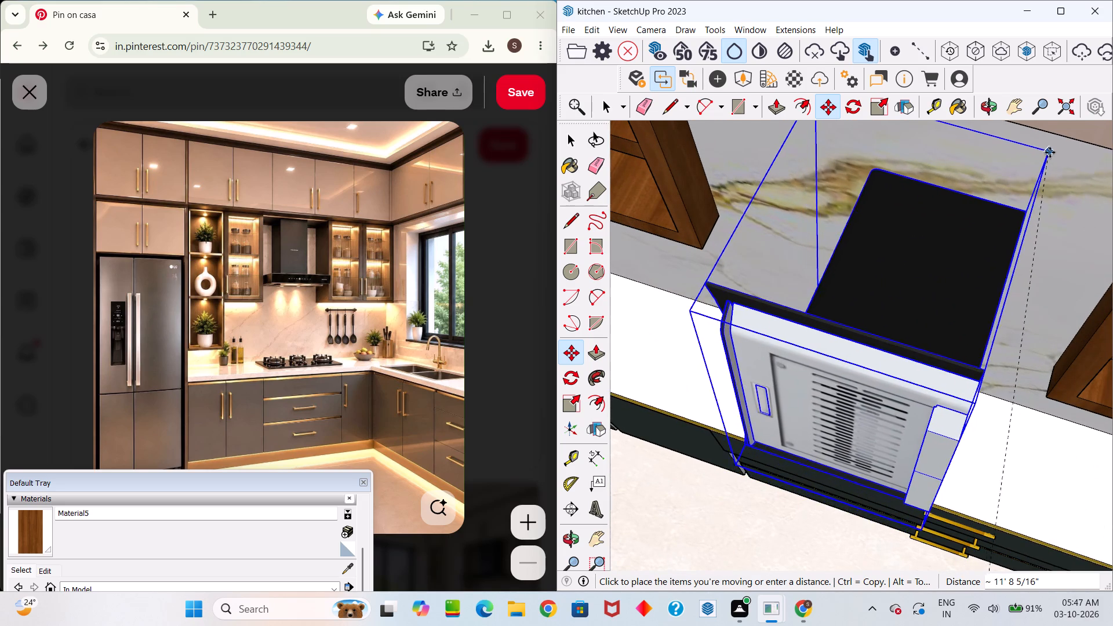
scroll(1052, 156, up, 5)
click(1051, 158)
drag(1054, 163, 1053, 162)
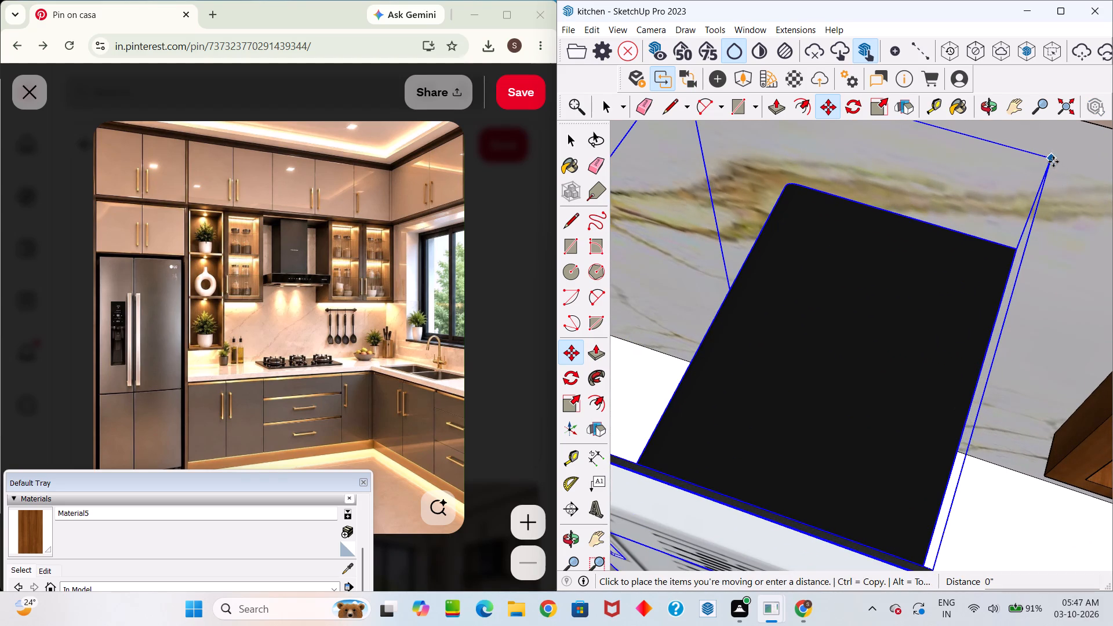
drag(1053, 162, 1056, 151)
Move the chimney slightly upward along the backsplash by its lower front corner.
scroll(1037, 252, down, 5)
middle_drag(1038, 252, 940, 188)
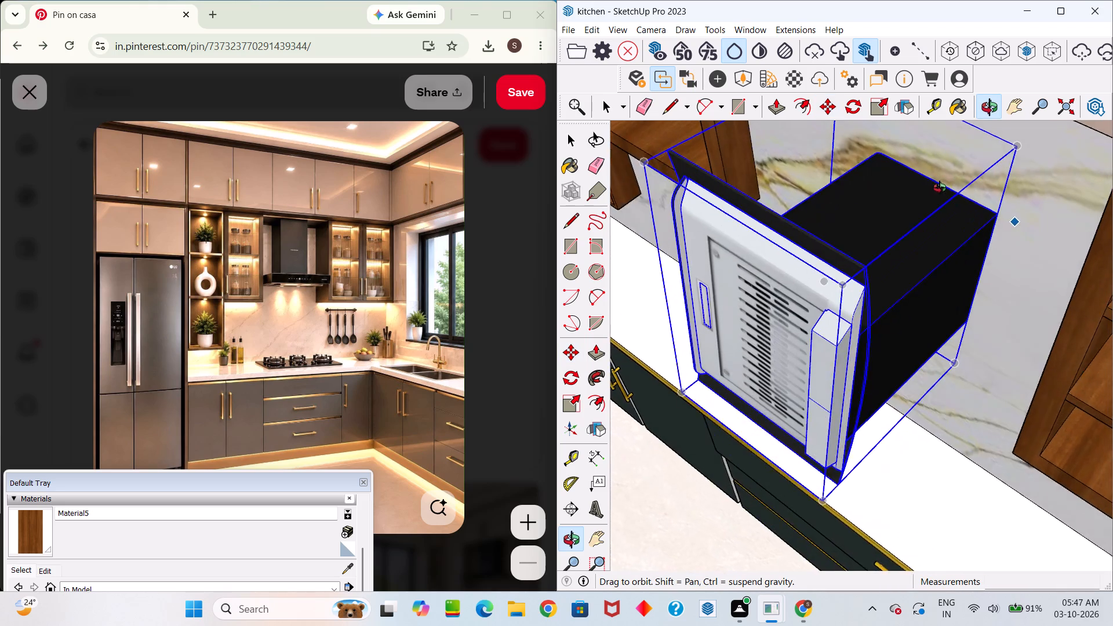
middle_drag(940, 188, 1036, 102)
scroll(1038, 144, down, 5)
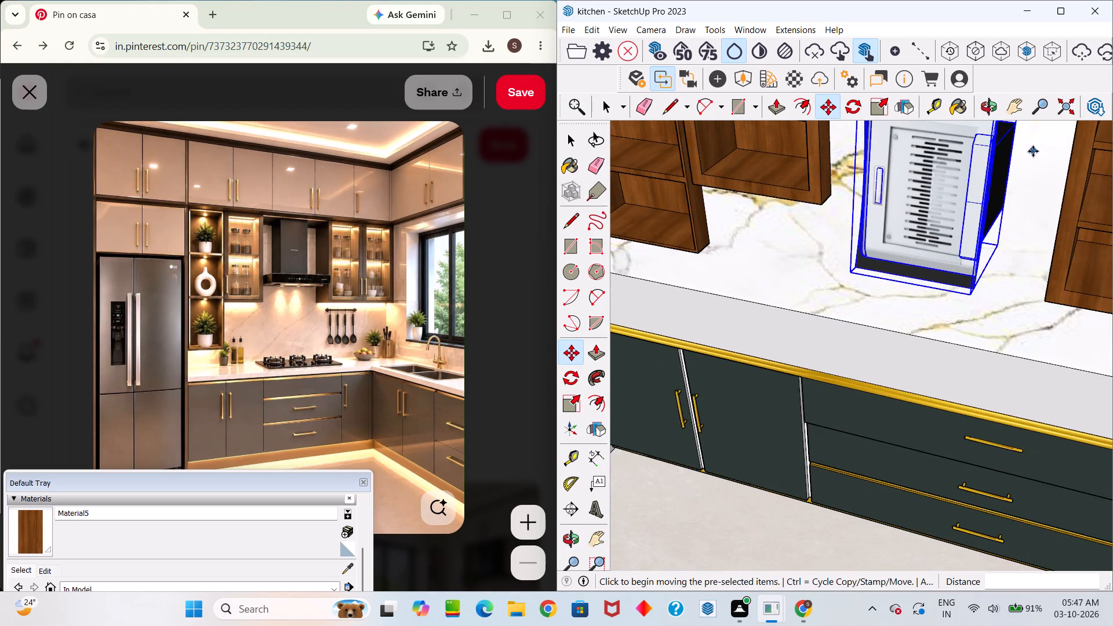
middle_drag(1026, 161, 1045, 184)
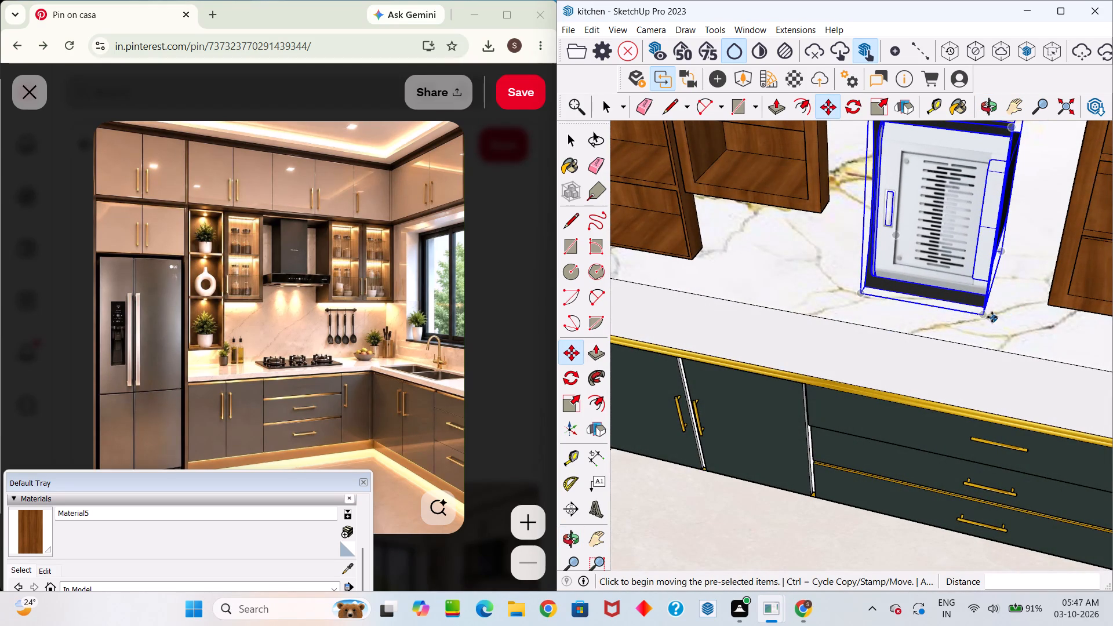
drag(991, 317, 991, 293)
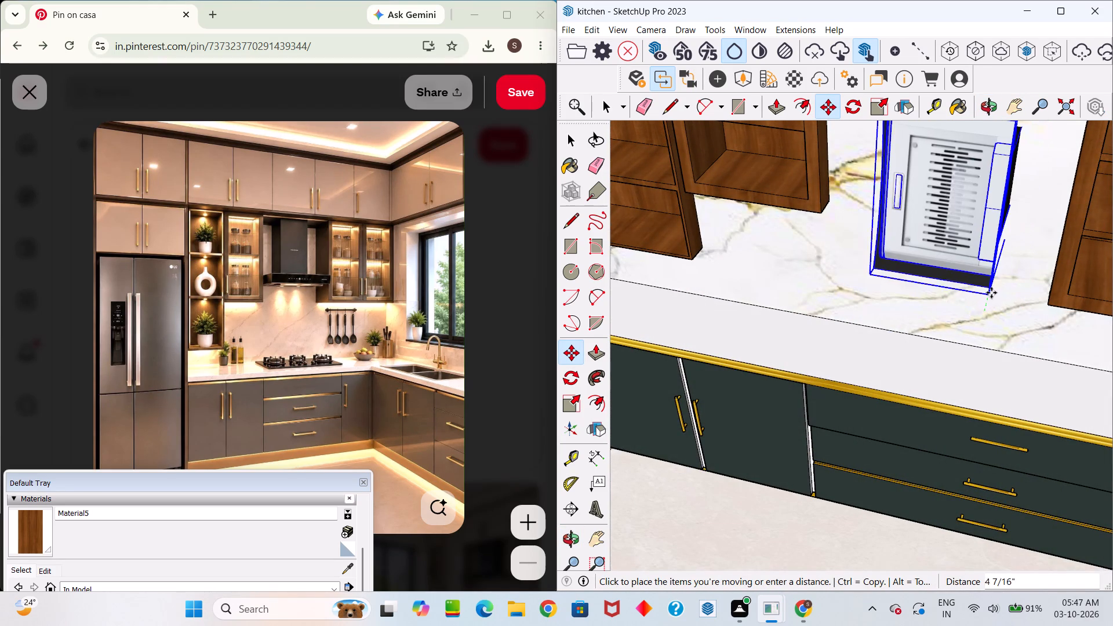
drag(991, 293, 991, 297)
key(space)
Undo the recent moves and rotations of the chimney, back to its earlier placement on the backsplash between the wooden wall shelves.
key(ctrl+z)
key(ctrl+z)
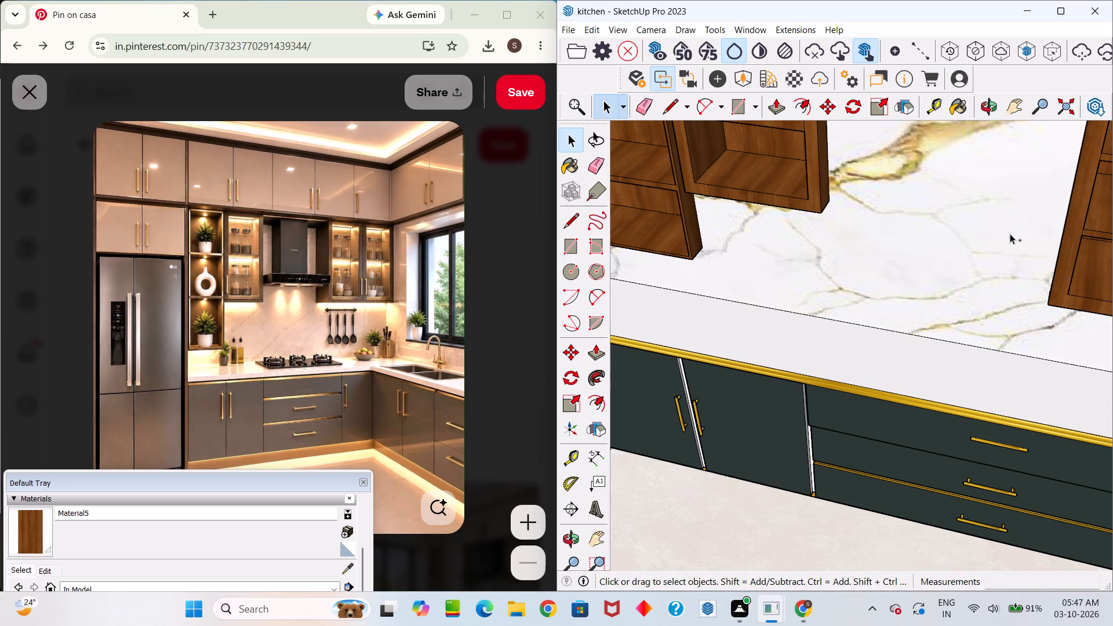
key(ctrl+z)
key(ctrl+z)
key(ctrl+z)
key(ctrl+z)
key(ctrl+z)
key(ctrl+z)
key(ctrl+z)
key(ctrl+z)
key(ctrl+z)
key(ctrl+z)
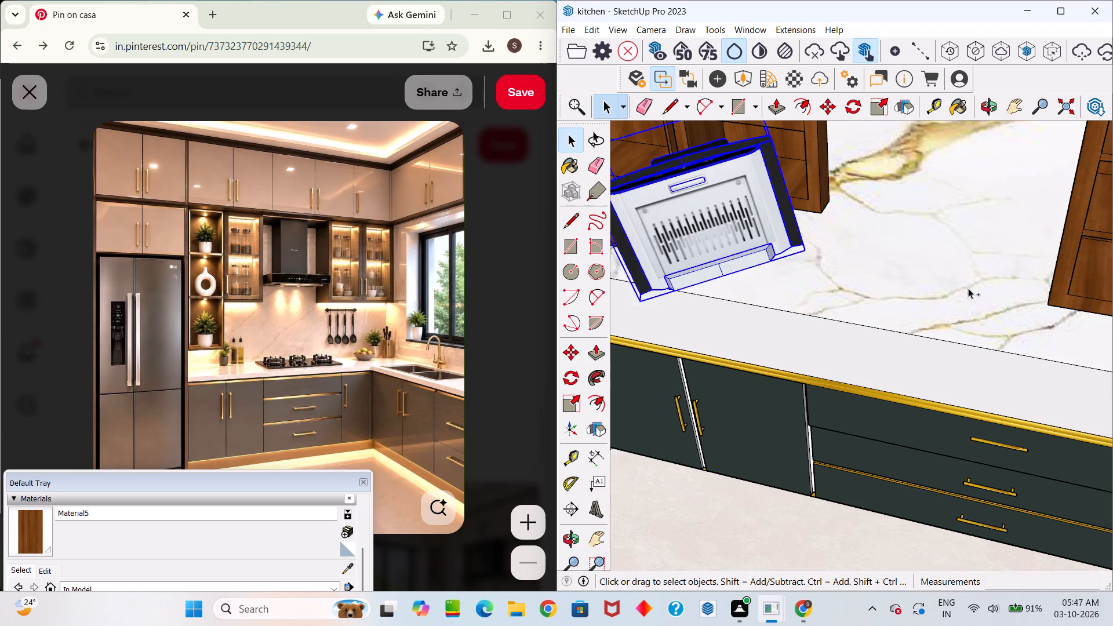
ctrl+scroll(968, 288, down, 11)
key(ctrl+z)
key(ctrl+z)
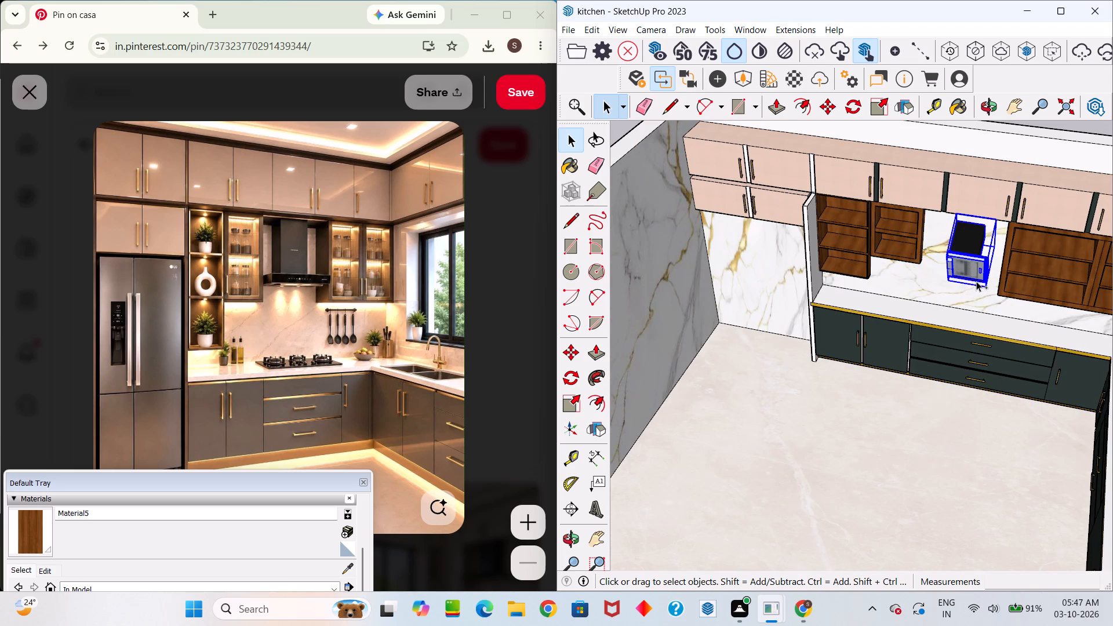
Examine the chimney's orientation and fit against the backsplash from the front and from above.
scroll(977, 278, up, 7)
middle_drag(976, 281, 738, 170)
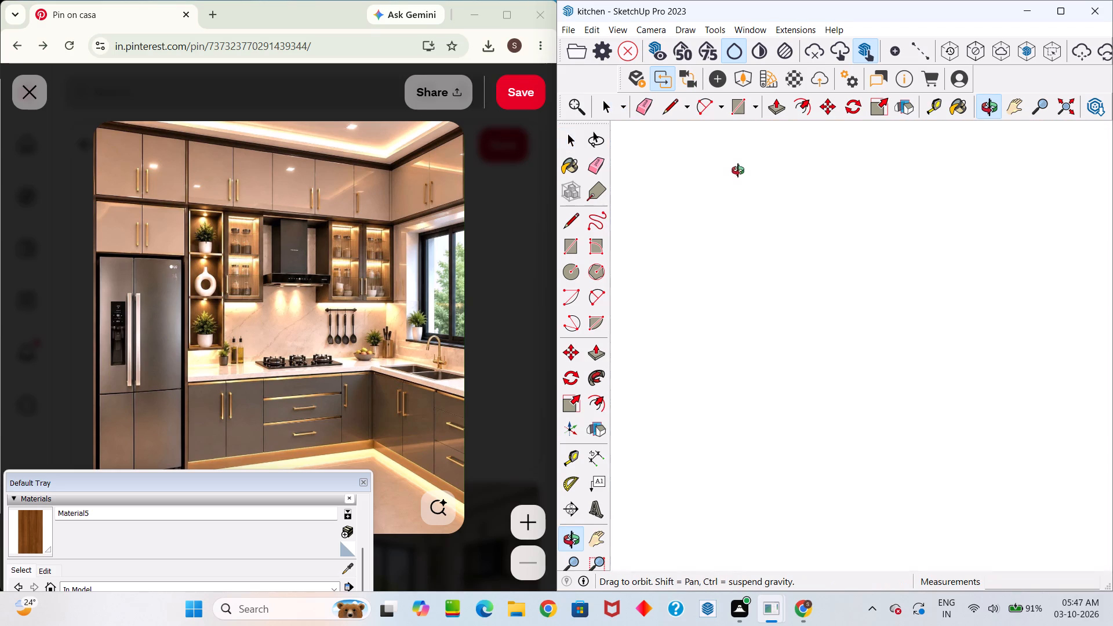
middle_drag(738, 170, 1019, 182)
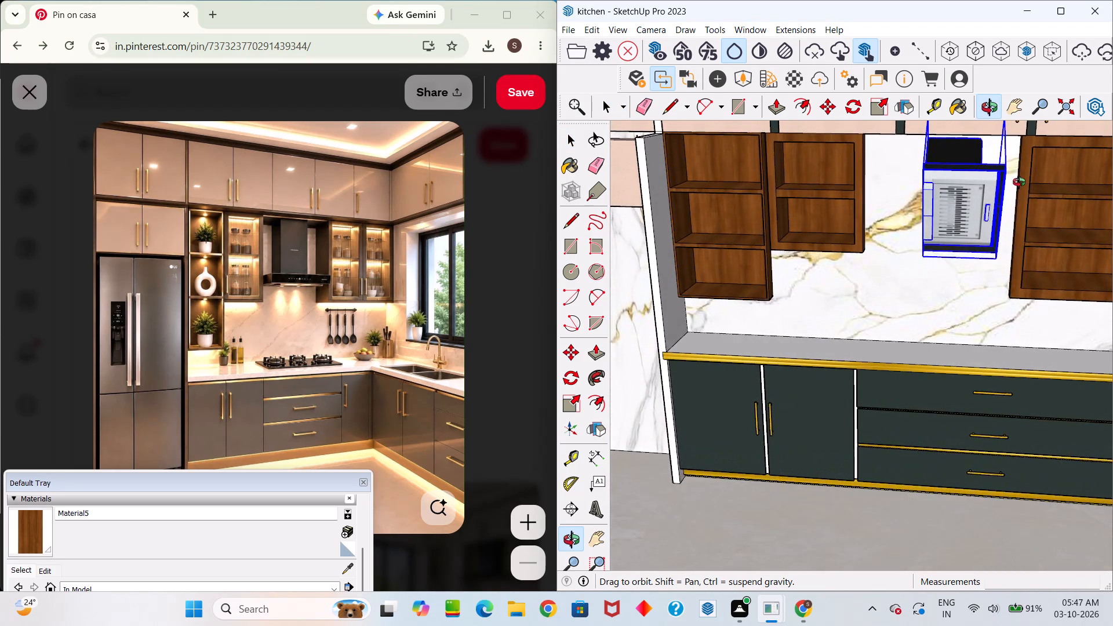
middle_drag(1019, 182, 1005, 188)
key(space)
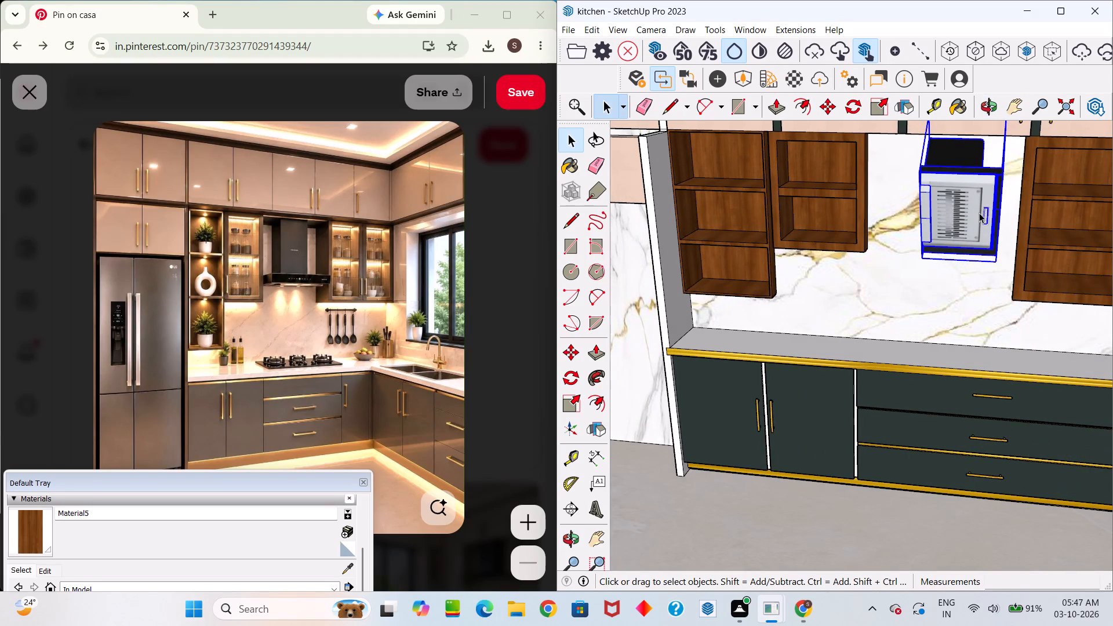
key(r)
key(space)
scroll(965, 221, down, 1)
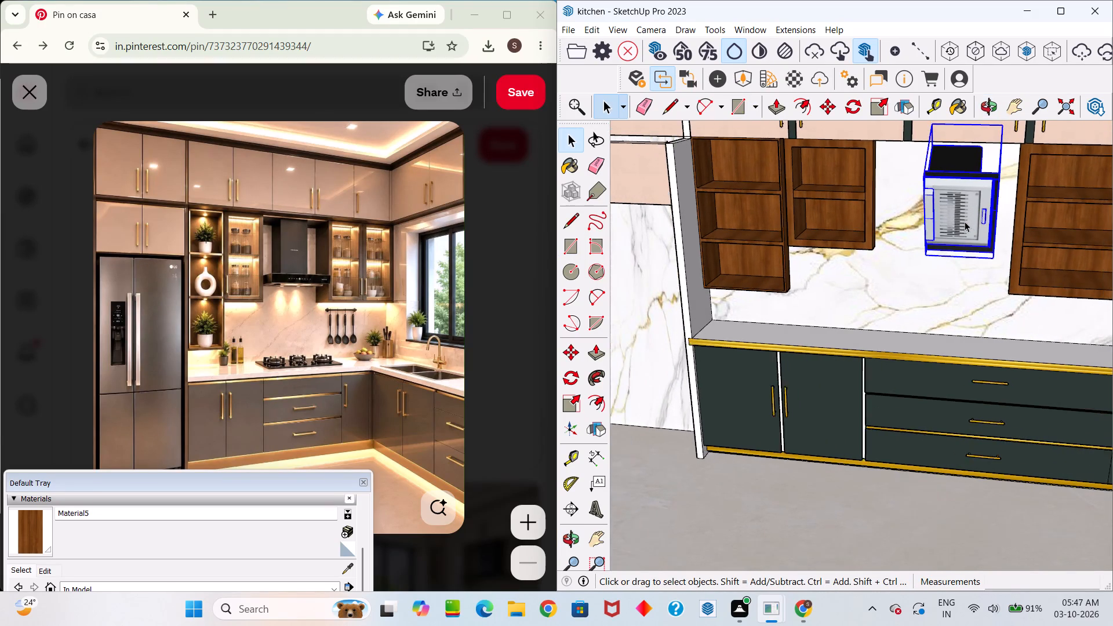
scroll(965, 221, down, 3)
scroll(964, 228, up, 14)
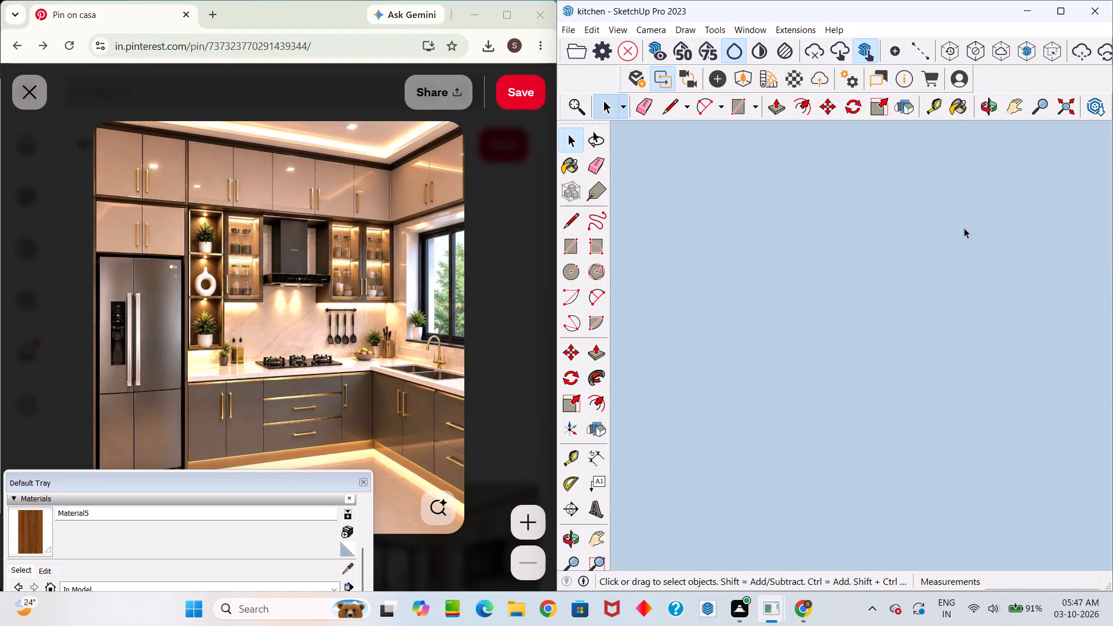
scroll(964, 228, up, 8)
middle_drag(964, 228, 787, 391)
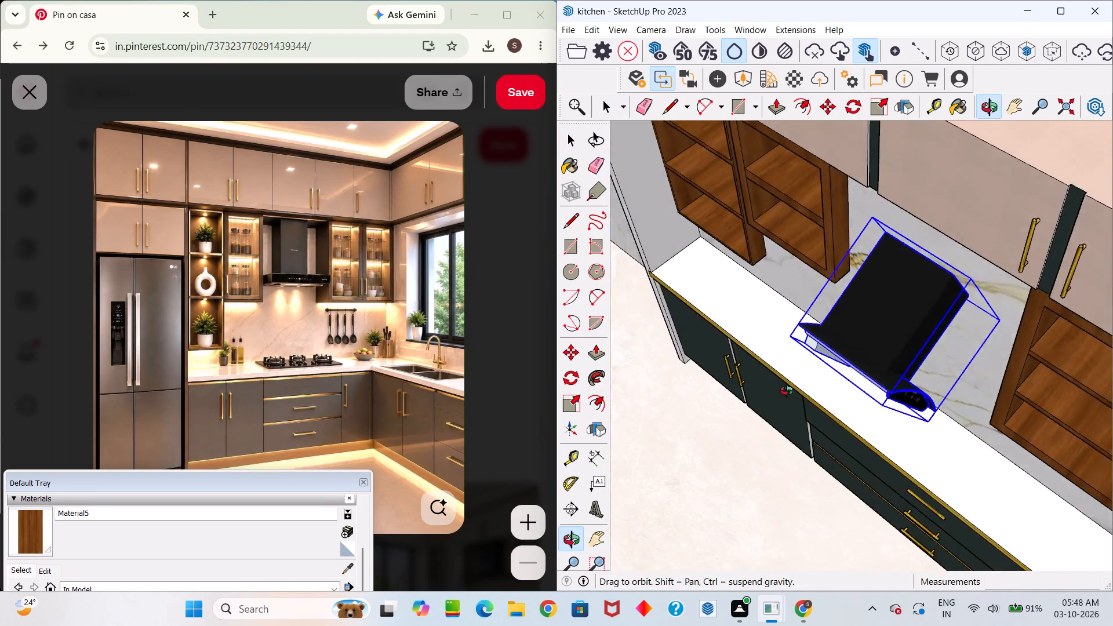
middle_drag(787, 391, 810, 388)
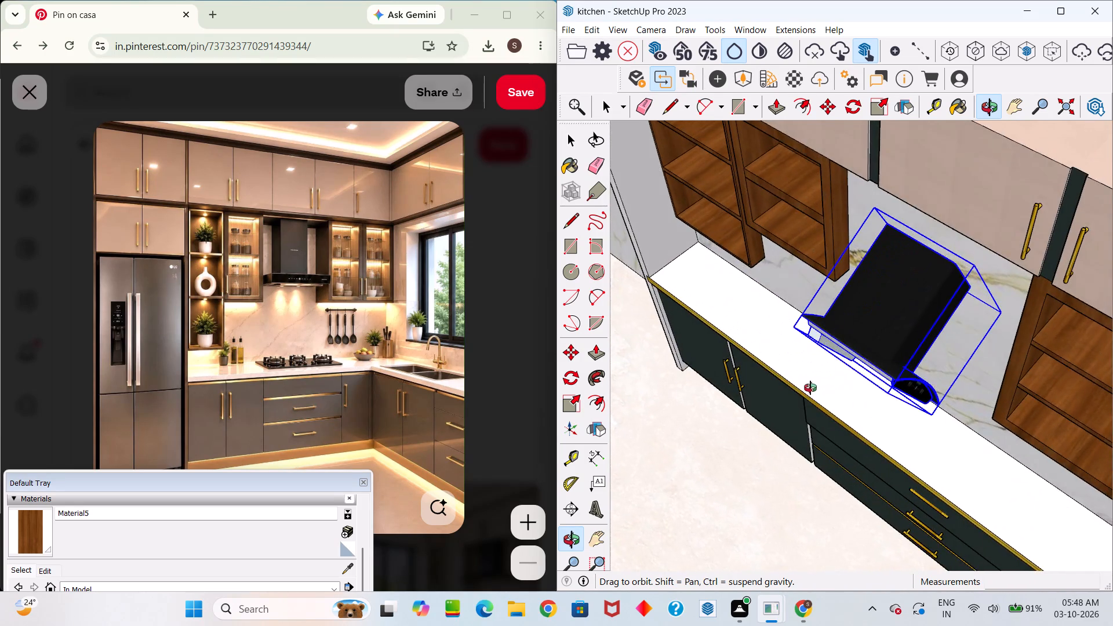
middle_drag(810, 388, 817, 381)
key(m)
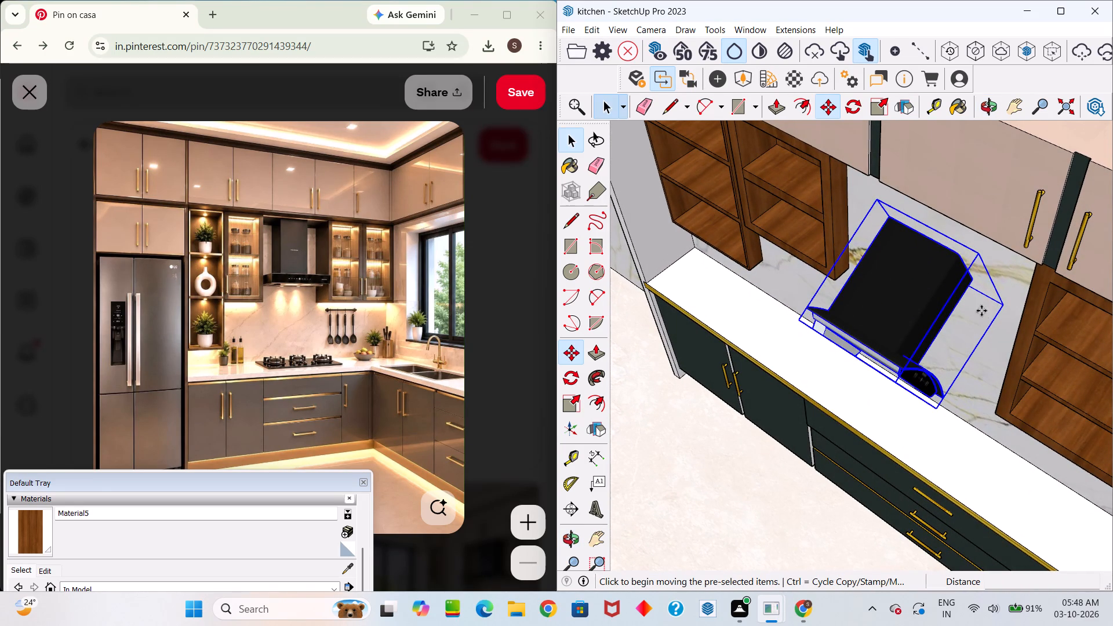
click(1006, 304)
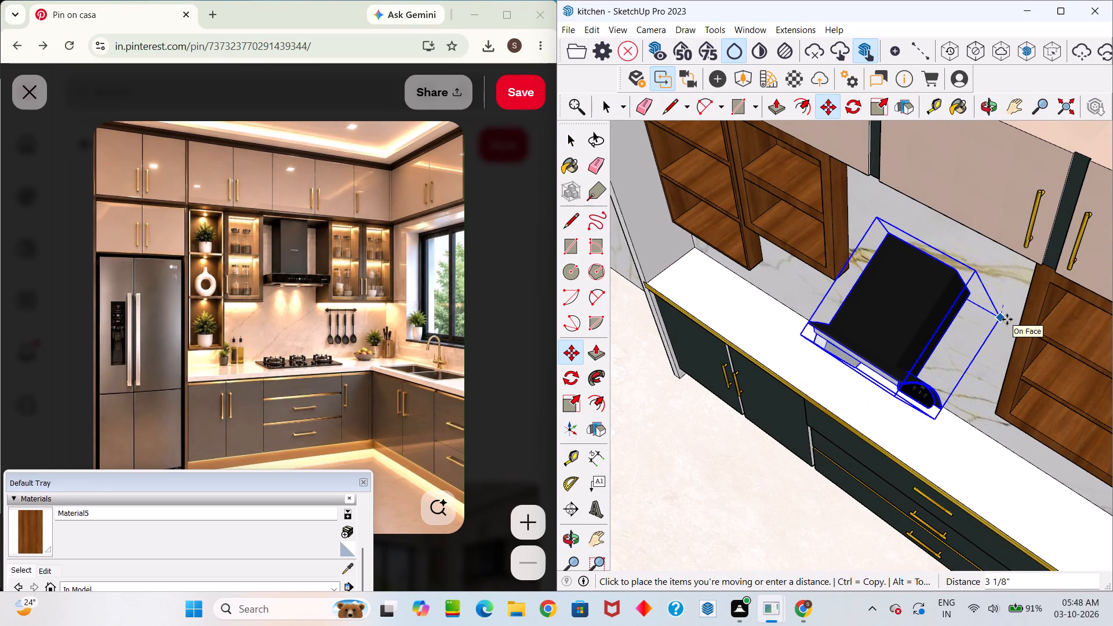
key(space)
Move the chimney by its outer bounding-box corner about 3 1/4" along the marble backsplash.
click(1003, 302)
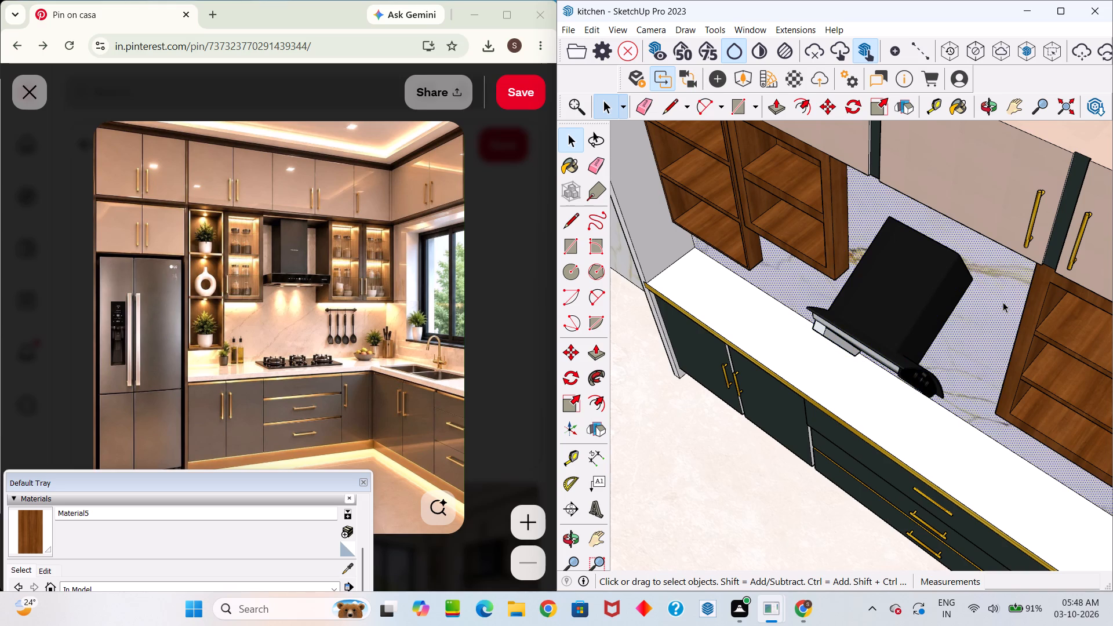
scroll(966, 283, up, 9)
middle_drag(962, 260, 804, 198)
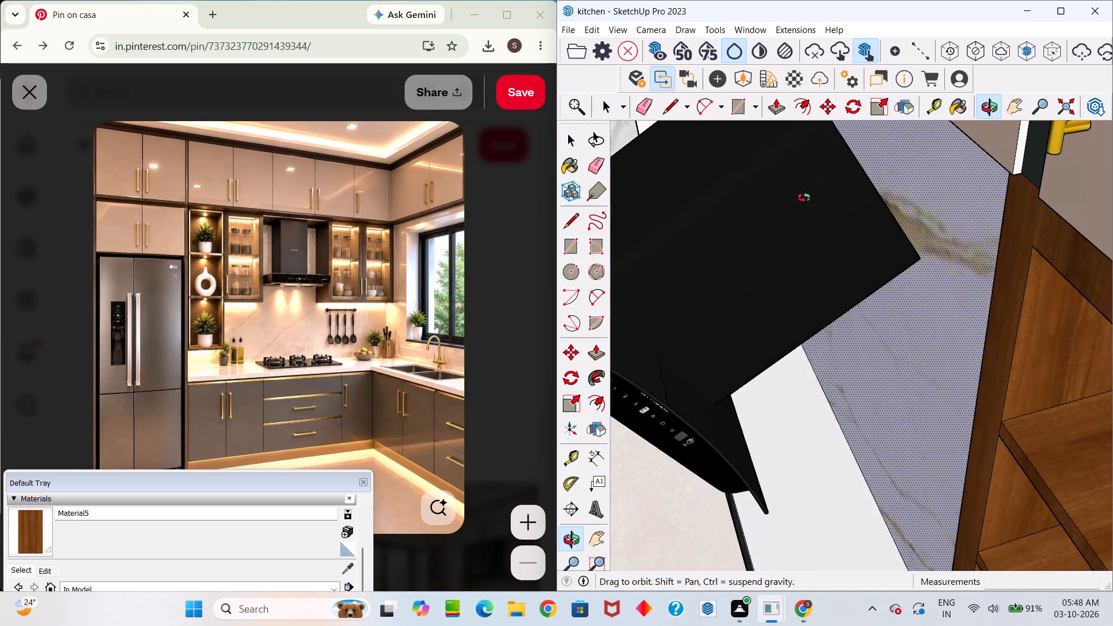
middle_drag(804, 198, 795, 209)
scroll(875, 264, up, 5)
click(926, 290)
key(m)
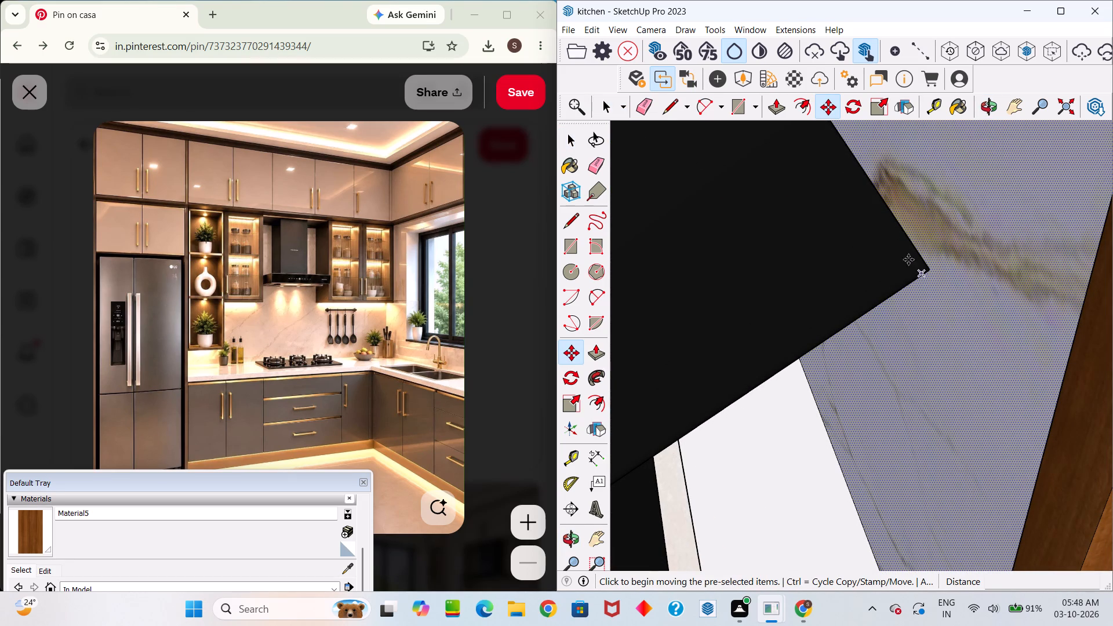
key(space)
click(888, 253)
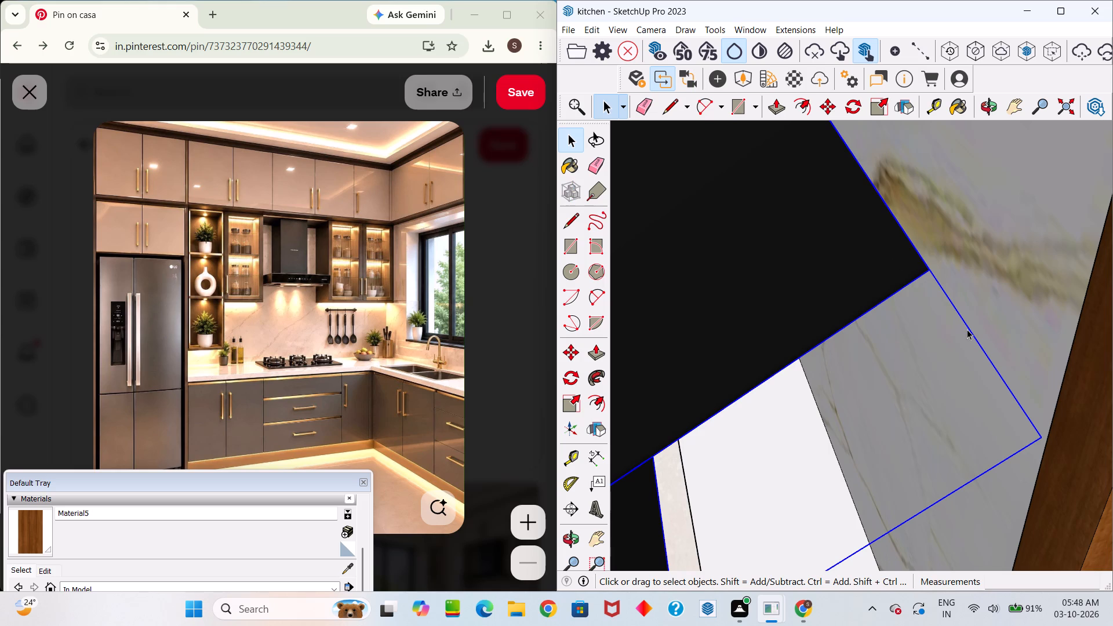
key(m)
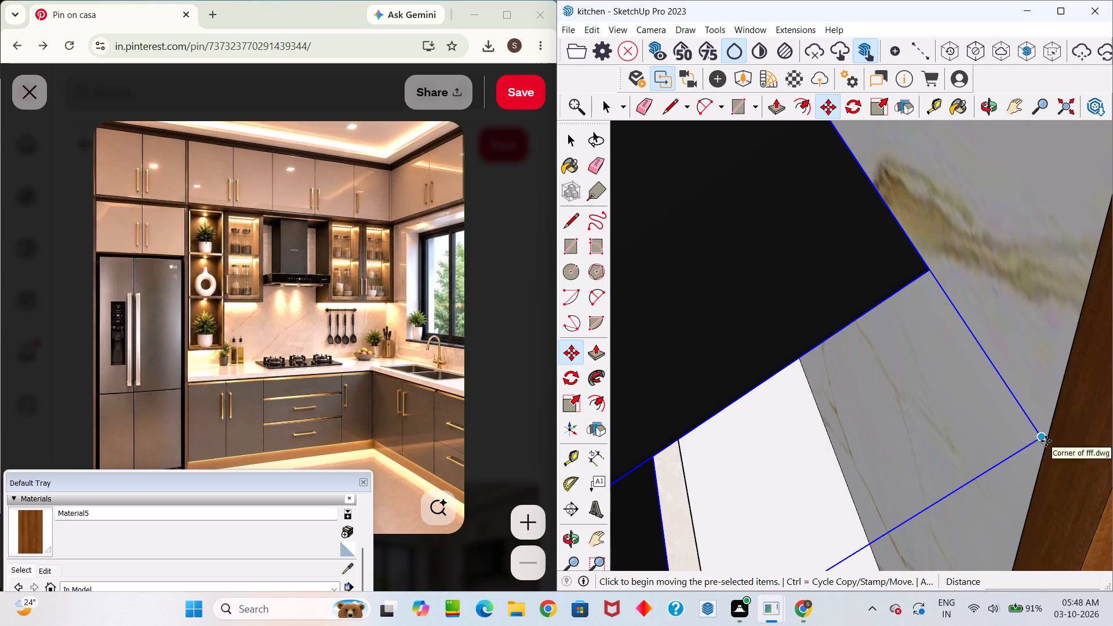
click(1046, 441)
click(1017, 469)
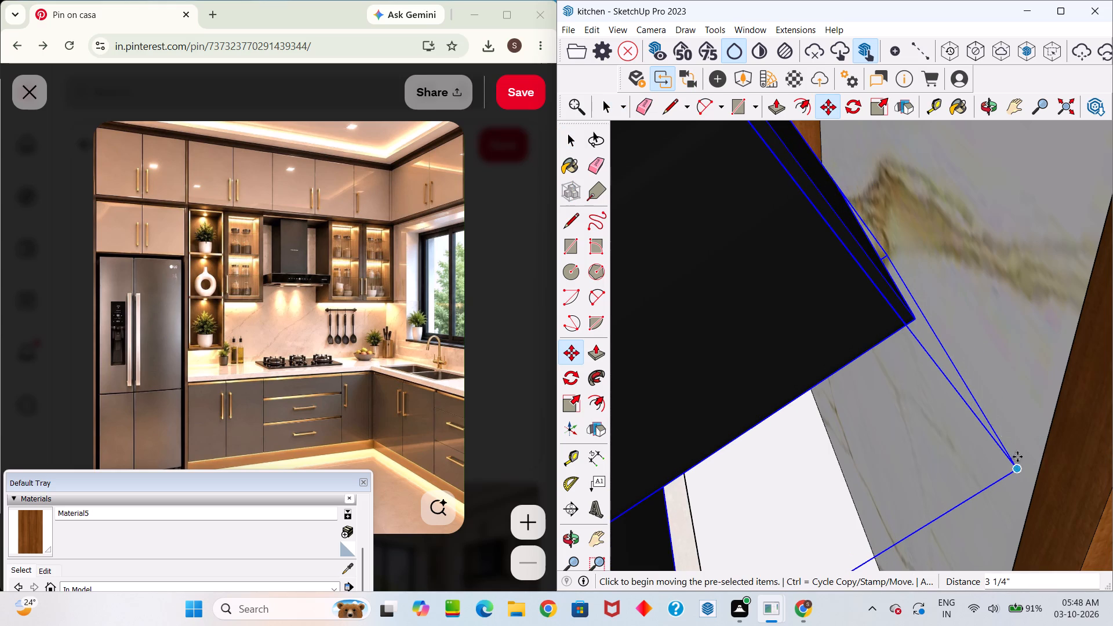
Move the chimney by its upper bounding-box corner about 5 5/8", keeping it between the wooden wall shelves.
scroll(860, 264, down, 9)
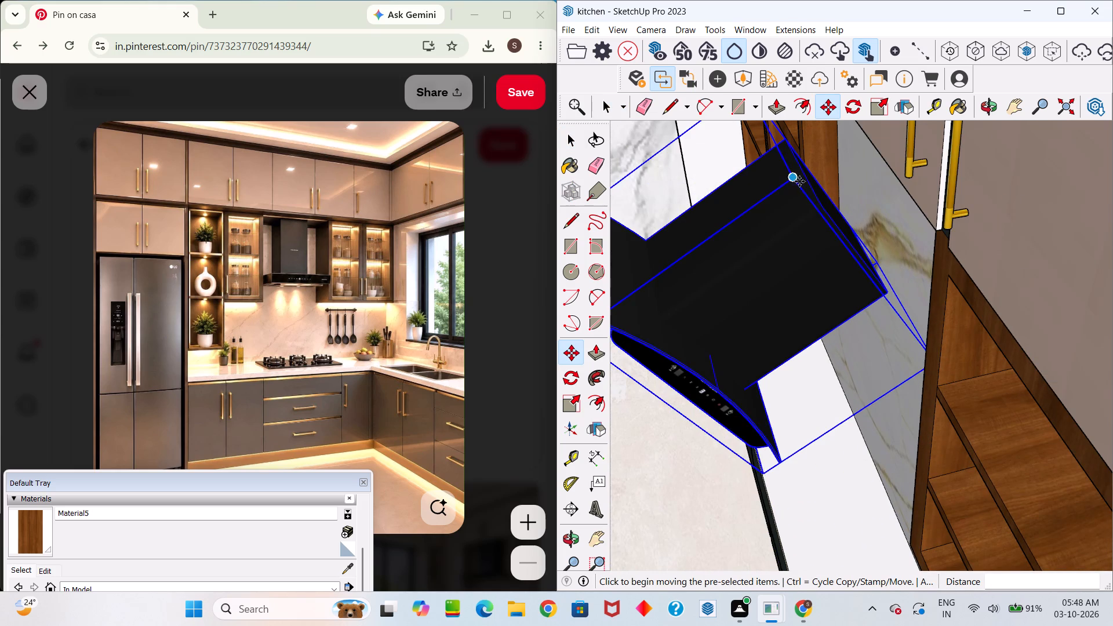
drag(799, 181, 901, 204)
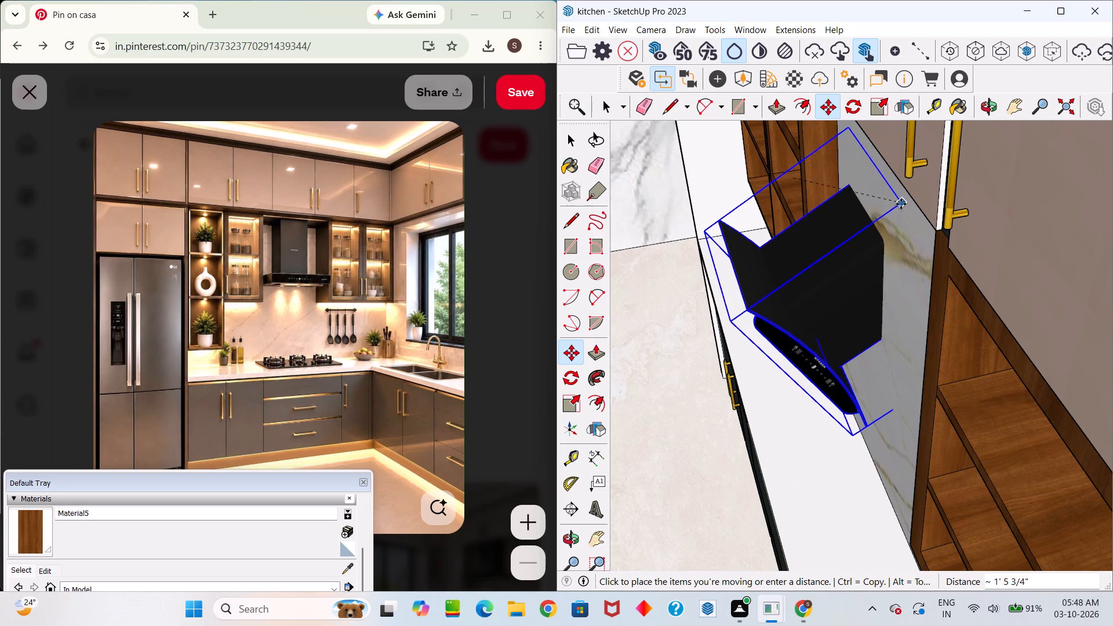
drag(901, 204, 847, 283)
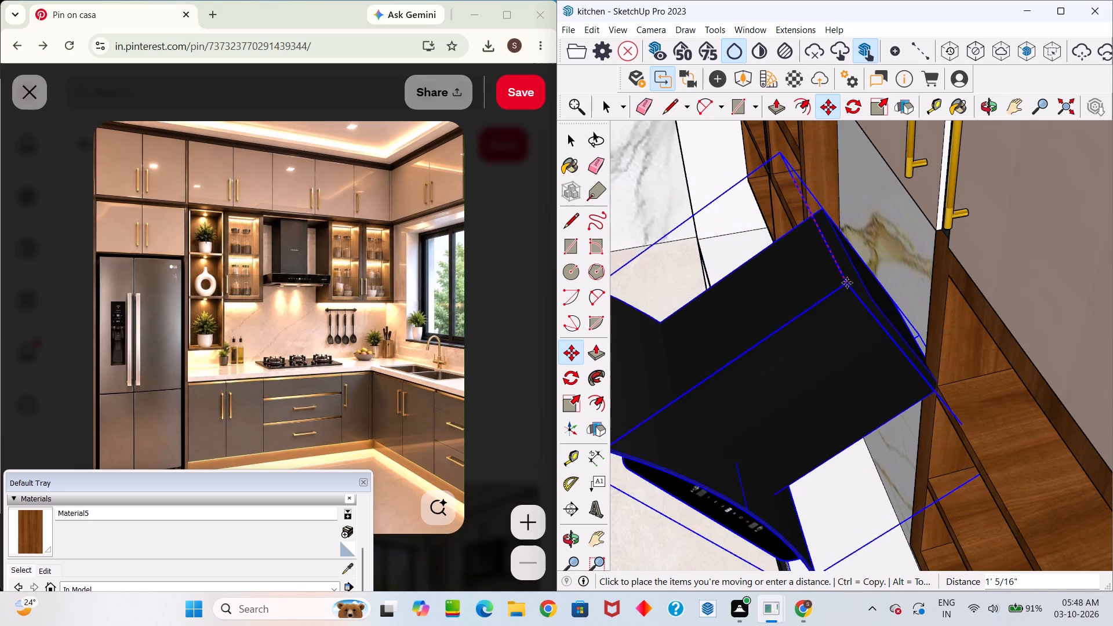
drag(847, 283, 827, 218)
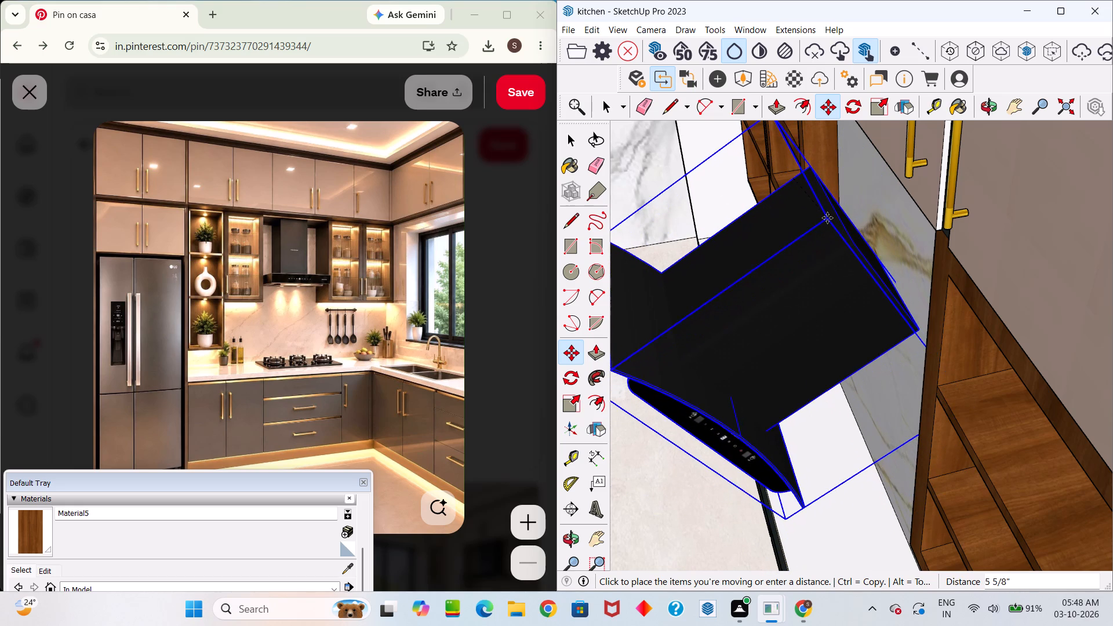
drag(827, 218, 827, 217)
Scale the chimney up slightly and uniformly from its upper corner.
scroll(838, 243, up, 5)
middle_drag(874, 246, 1027, 218)
scroll(1030, 220, down, 3)
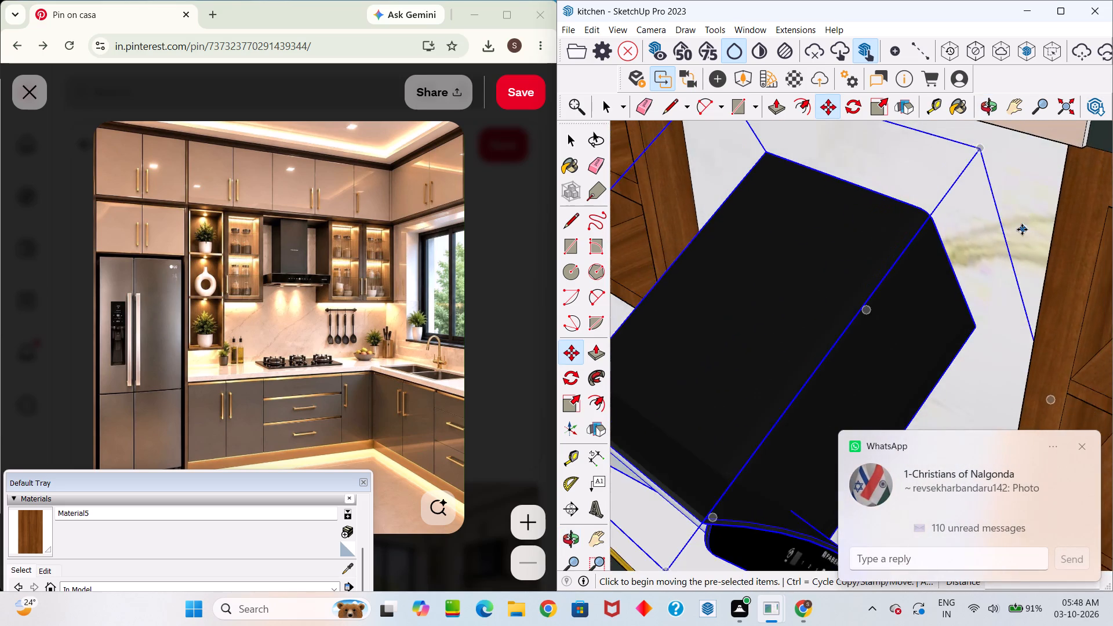
scroll(1022, 230, down, 3)
middle_drag(1007, 225, 907, 226)
key(s)
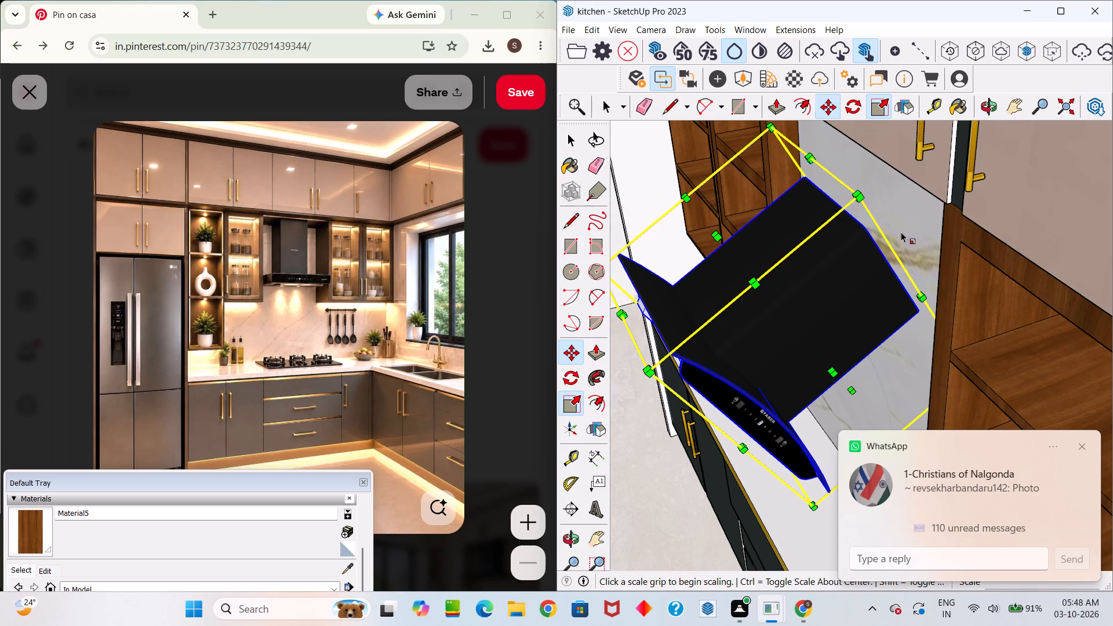
drag(864, 192, 899, 203)
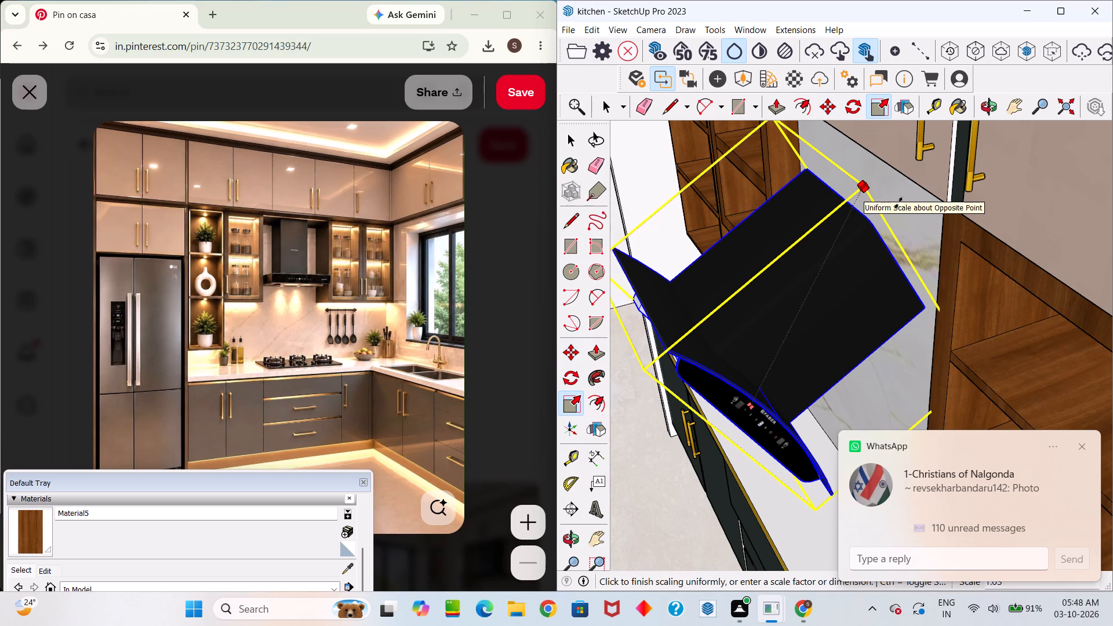
drag(899, 203, 907, 202)
Stretch the chimney from its side edge with a green, blue scale of about 1.00, 1.50.
middle_drag(879, 239, 990, 117)
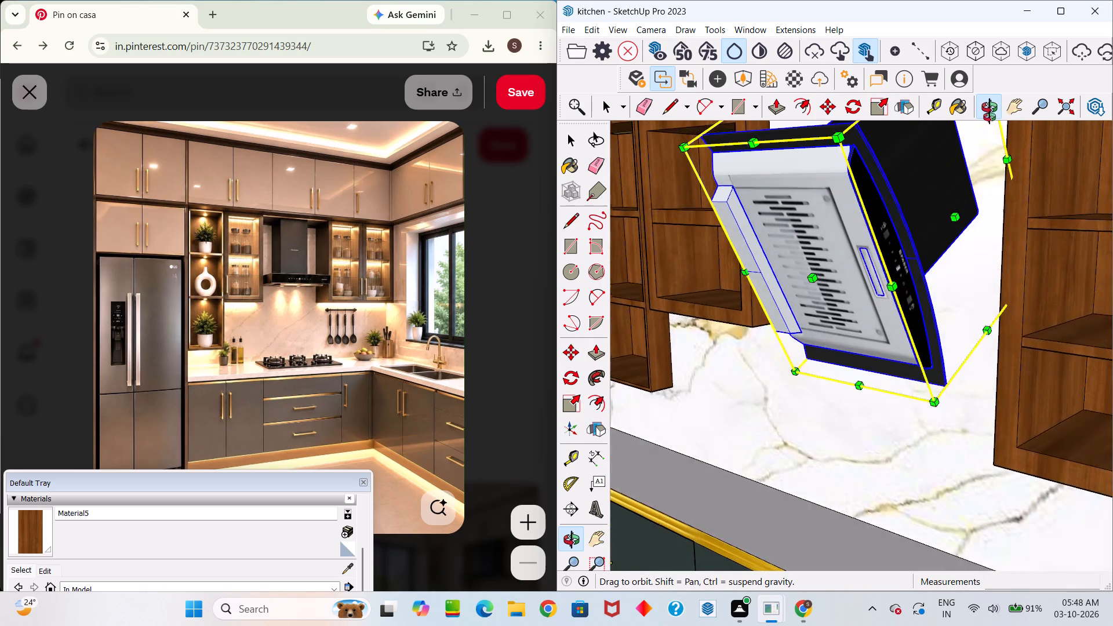
middle_drag(990, 117, 1111, 129)
scroll(940, 233, down, 4)
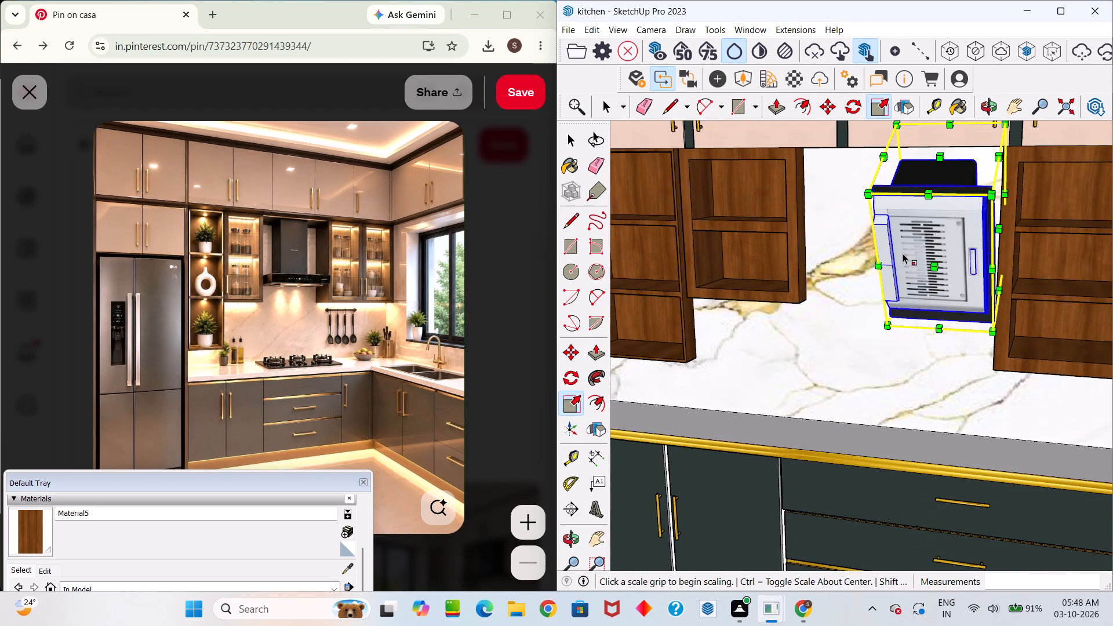
scroll(903, 253, down, 6)
middle_drag(900, 252, 1027, 213)
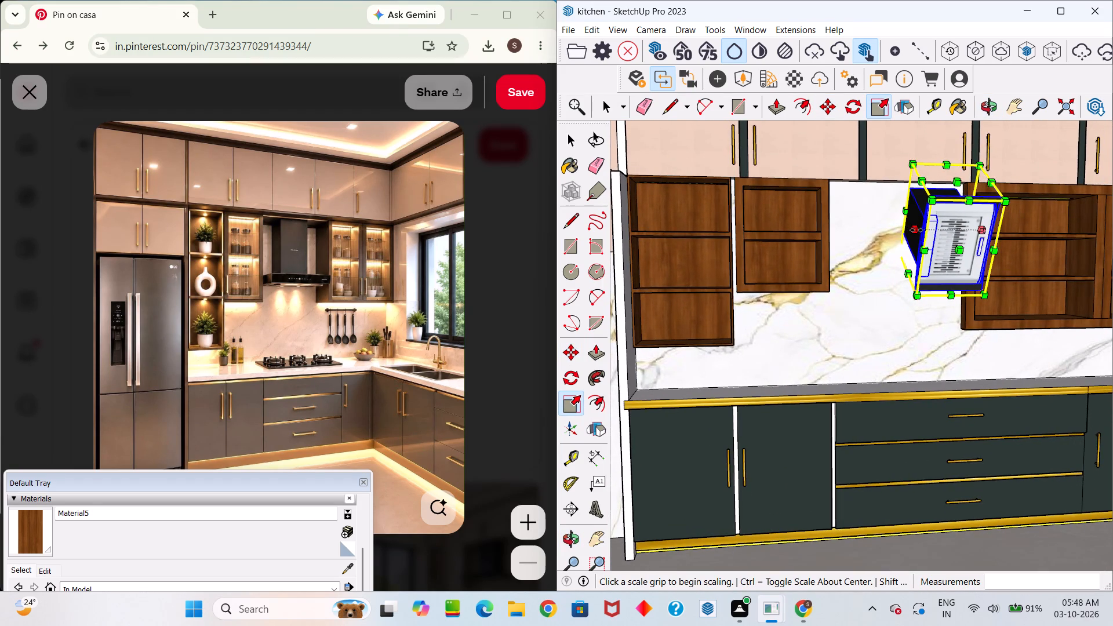
scroll(916, 230, up, 4)
click(900, 199)
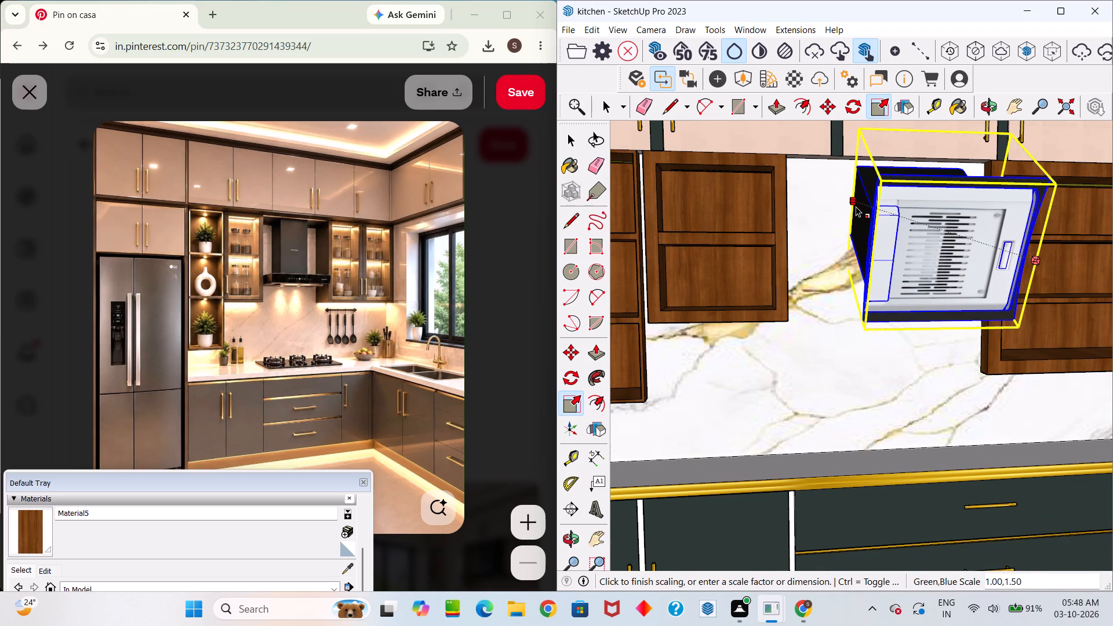
click(856, 206)
Scale the chimney down uniformly from its lower front corner to fit the gap between the wooden shelves.
middle_drag(880, 209, 838, 447)
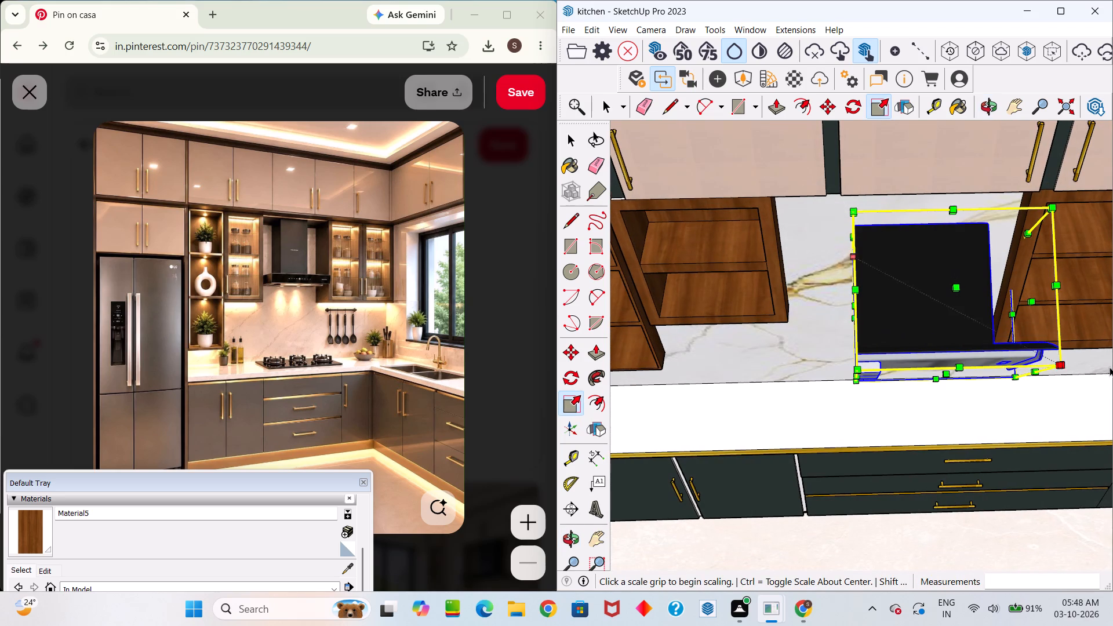
drag(1056, 365, 1042, 365)
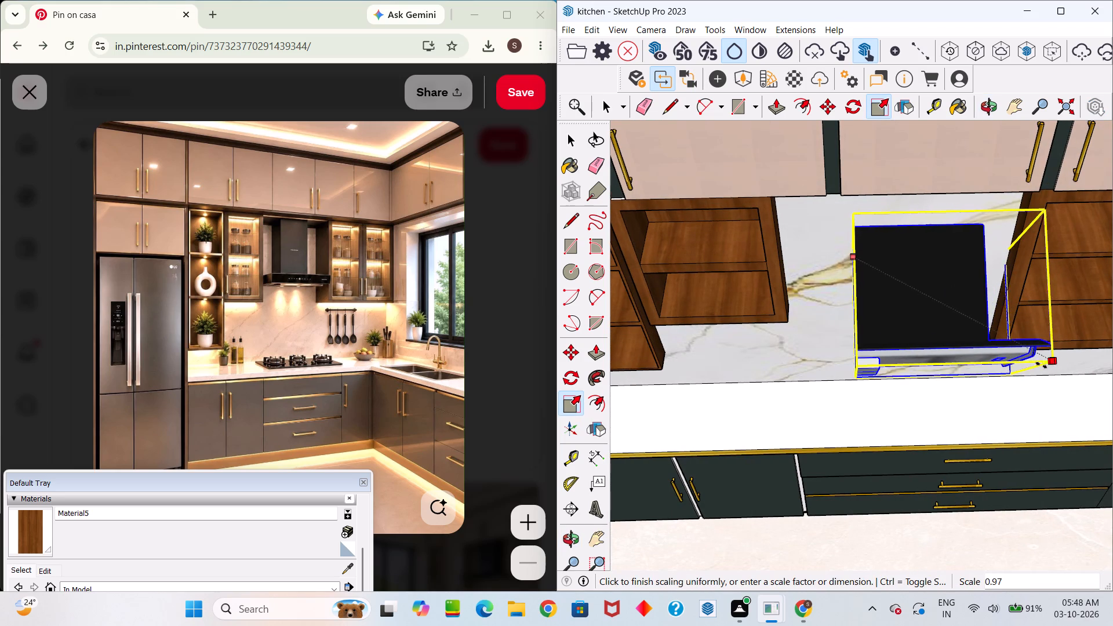
drag(1042, 365, 1015, 362)
key(space)
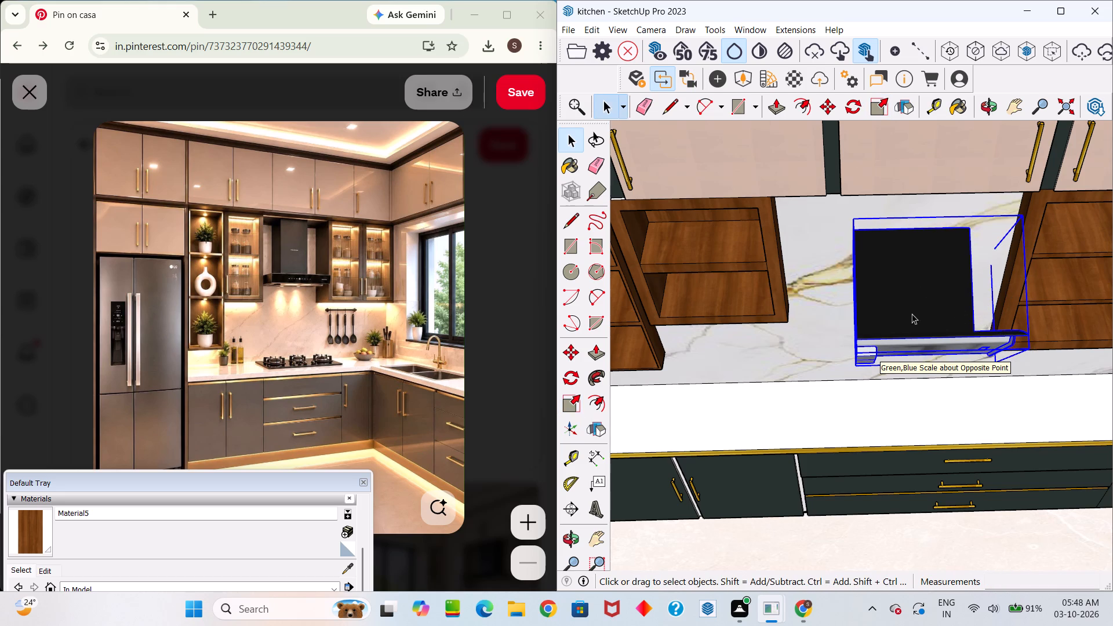
click(815, 298)
Scale the chimney from its front edge by about 1.12, 0.80 in red and green, and adjust its size from the side.
scroll(848, 285, down, 9)
middle_drag(888, 308, 862, 185)
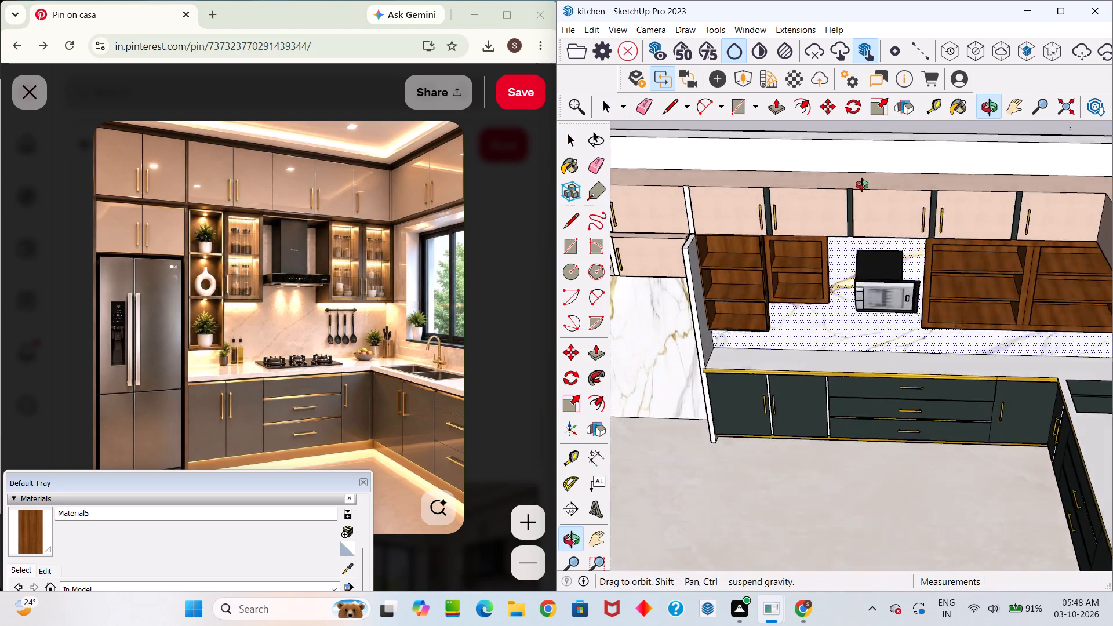
middle_drag(862, 185, 782, 376)
scroll(879, 355, up, 5)
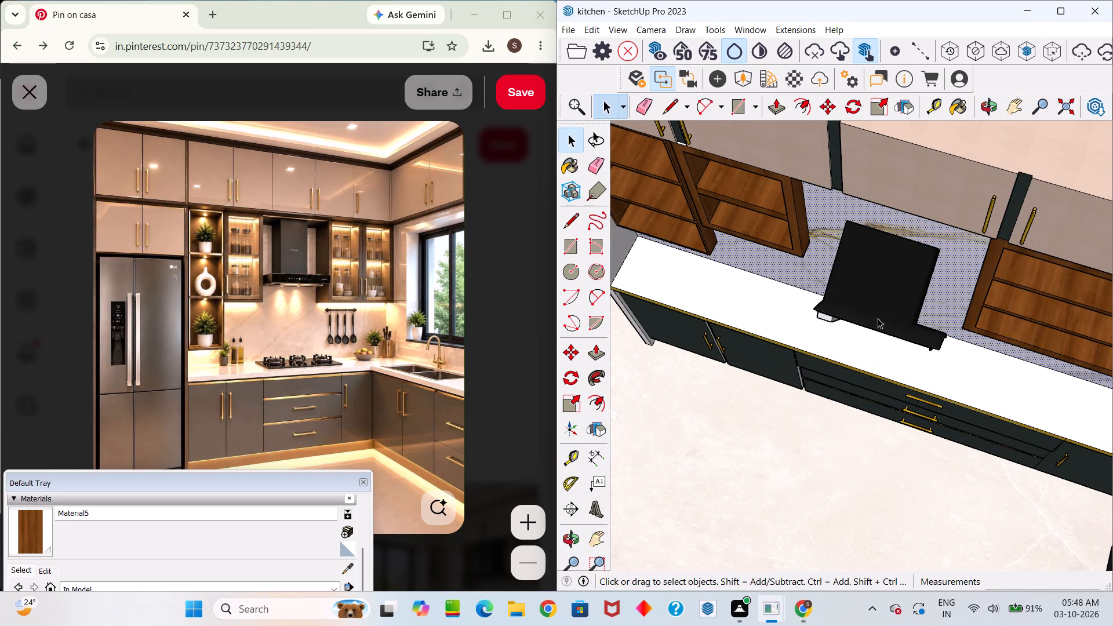
click(874, 304)
key(s)
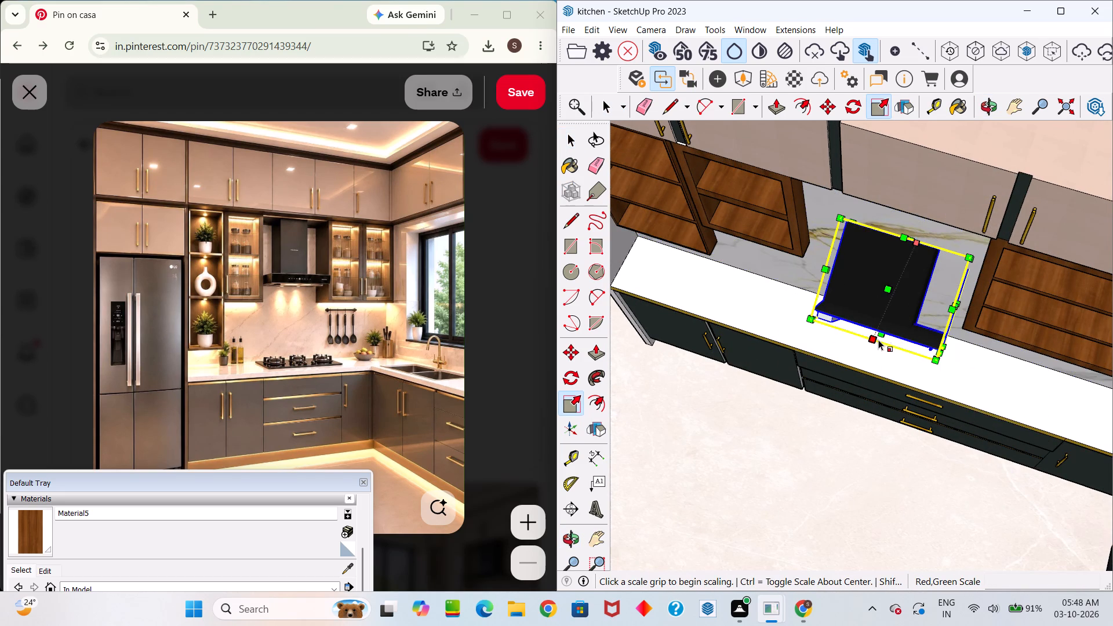
drag(878, 340, 876, 321)
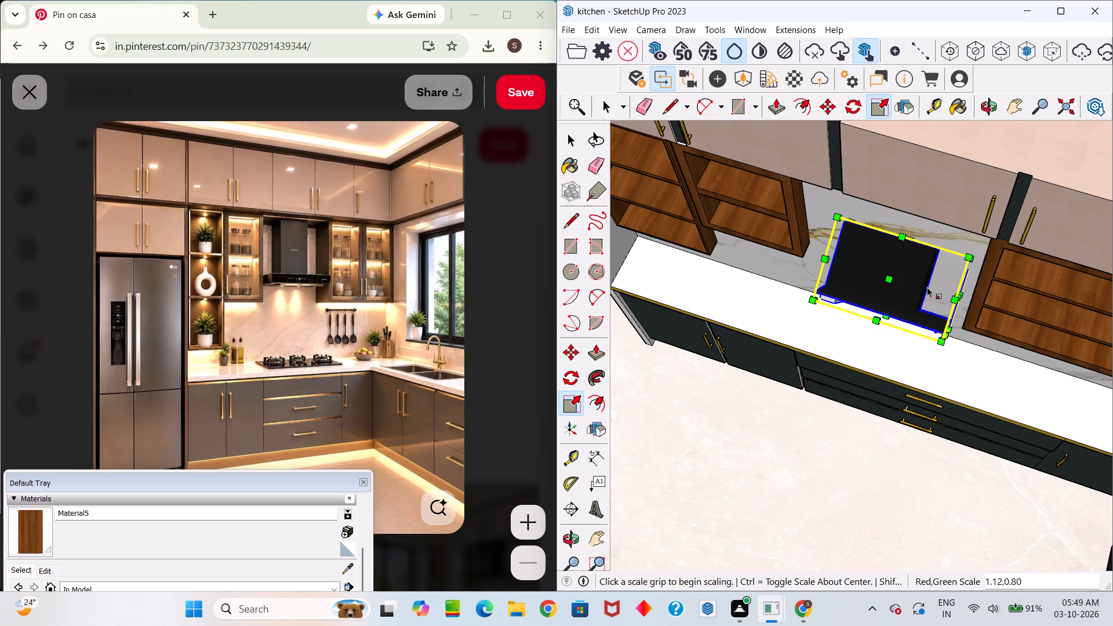
drag(954, 296, 922, 293)
key(space)
click(908, 357)
Move the chimney by its upper corner about 1' 3/16" toward the wall and the face of the upper cabinets.
scroll(908, 351, down, 6)
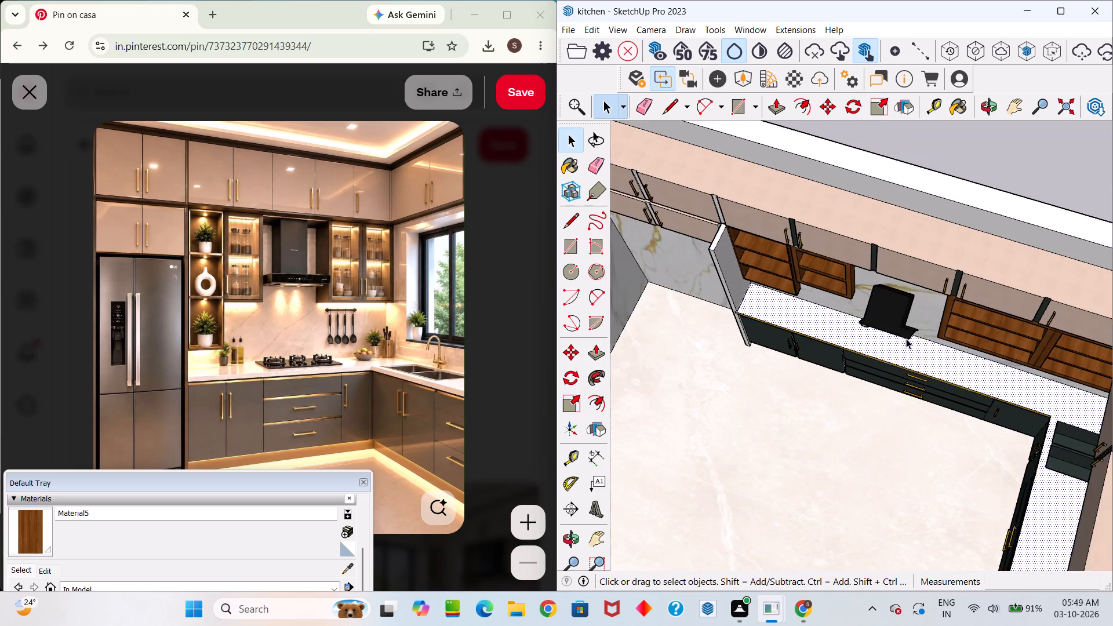
middle_drag(906, 339, 700, 209)
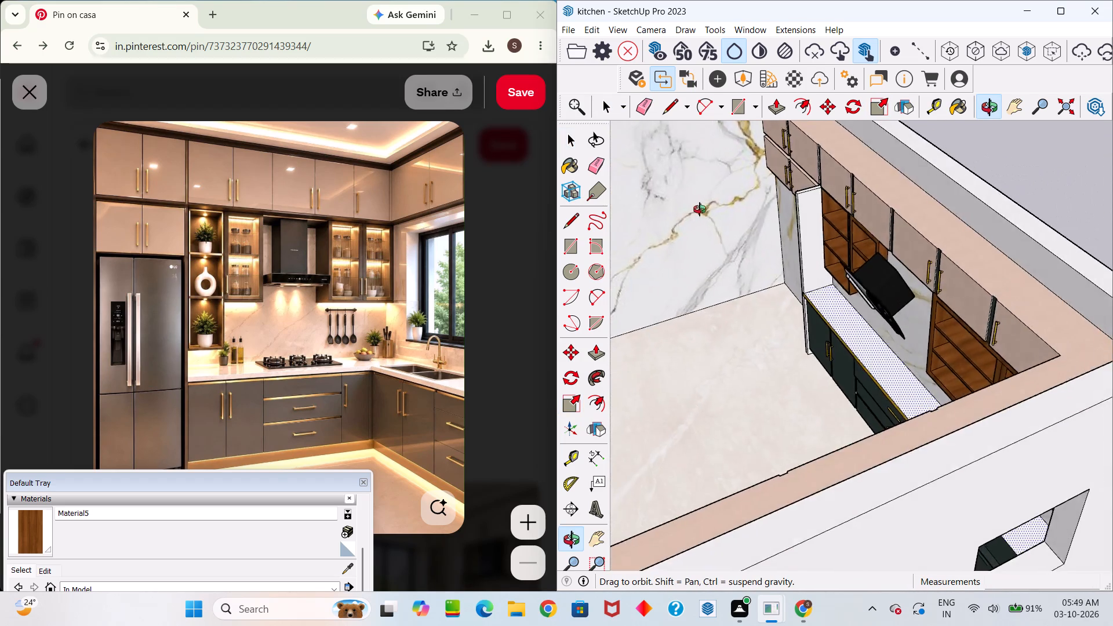
middle_drag(700, 209, 642, 235)
scroll(835, 254, up, 9)
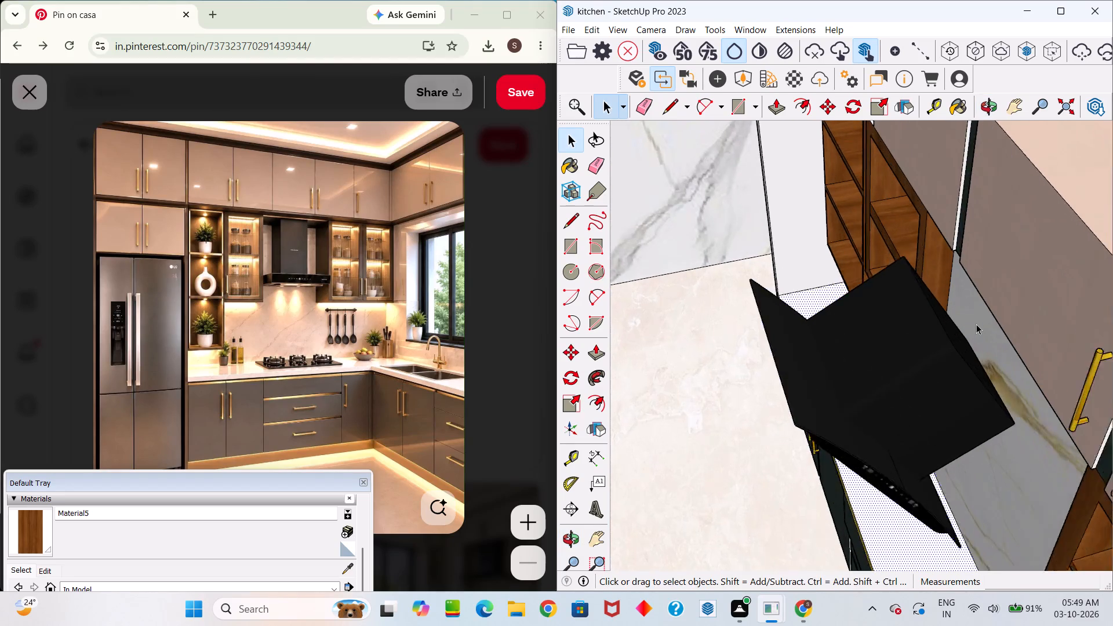
scroll(976, 324, up, 3)
middle_drag(953, 333, 913, 318)
click(872, 362)
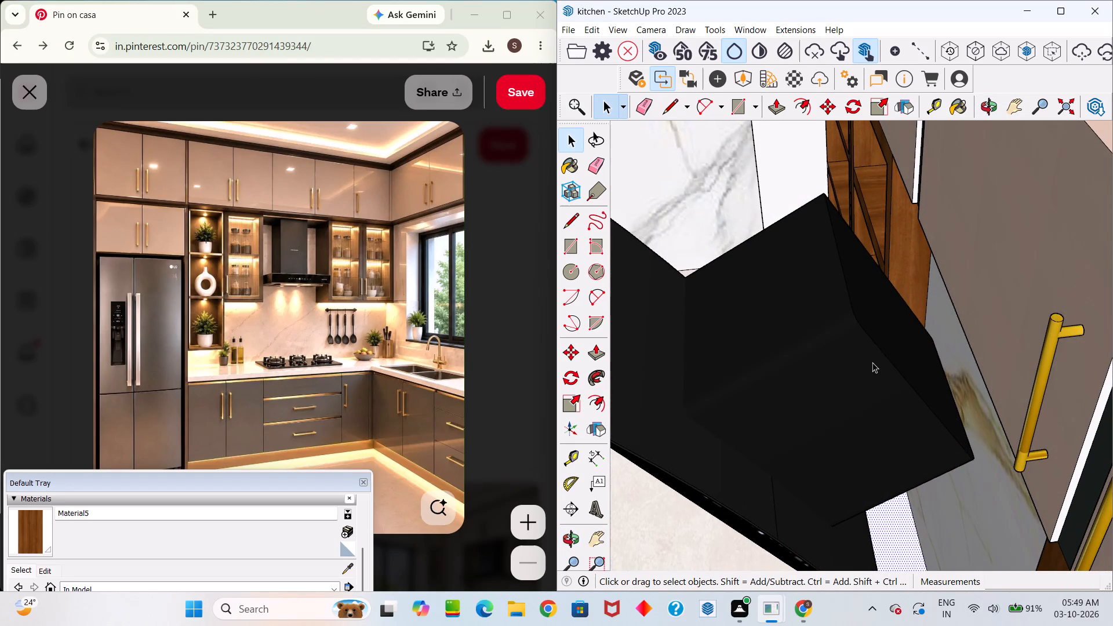
key(m)
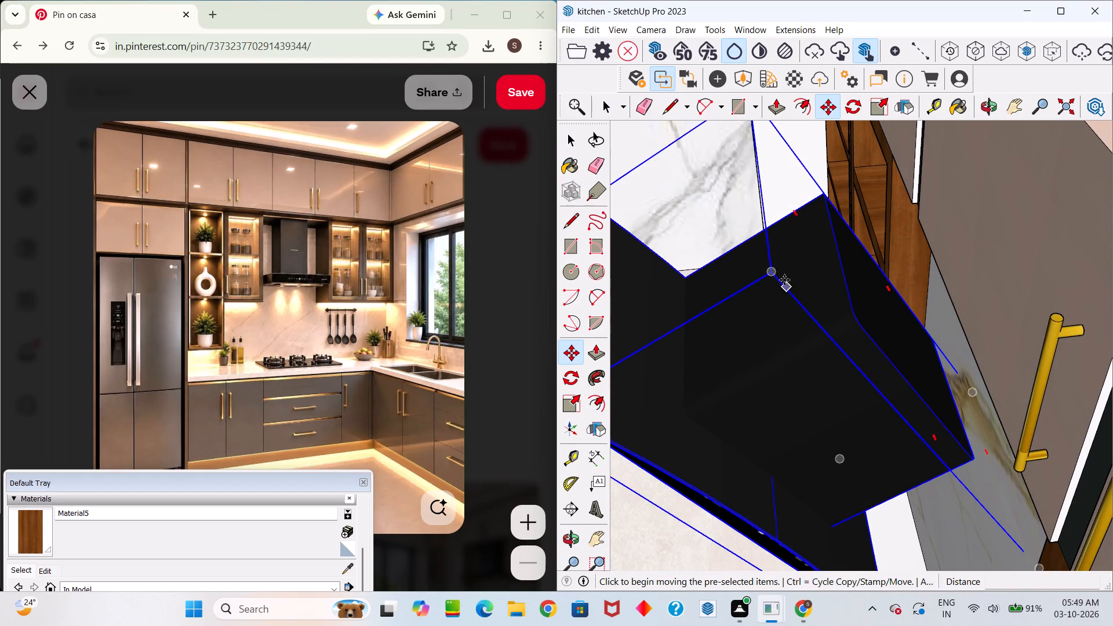
drag(778, 272, 877, 342)
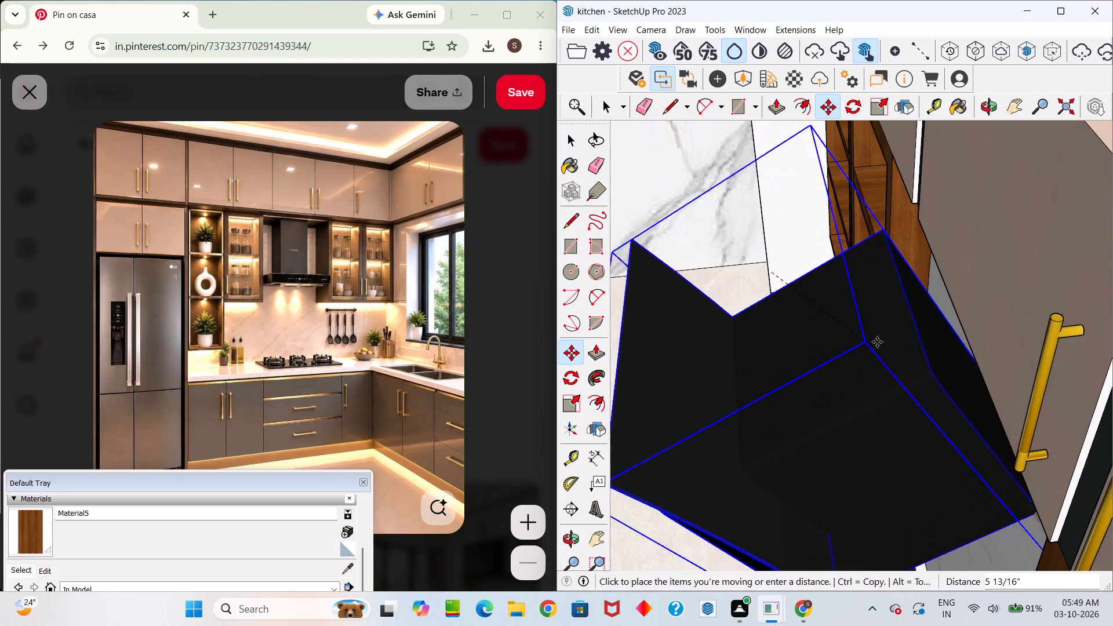
drag(877, 342, 1013, 318)
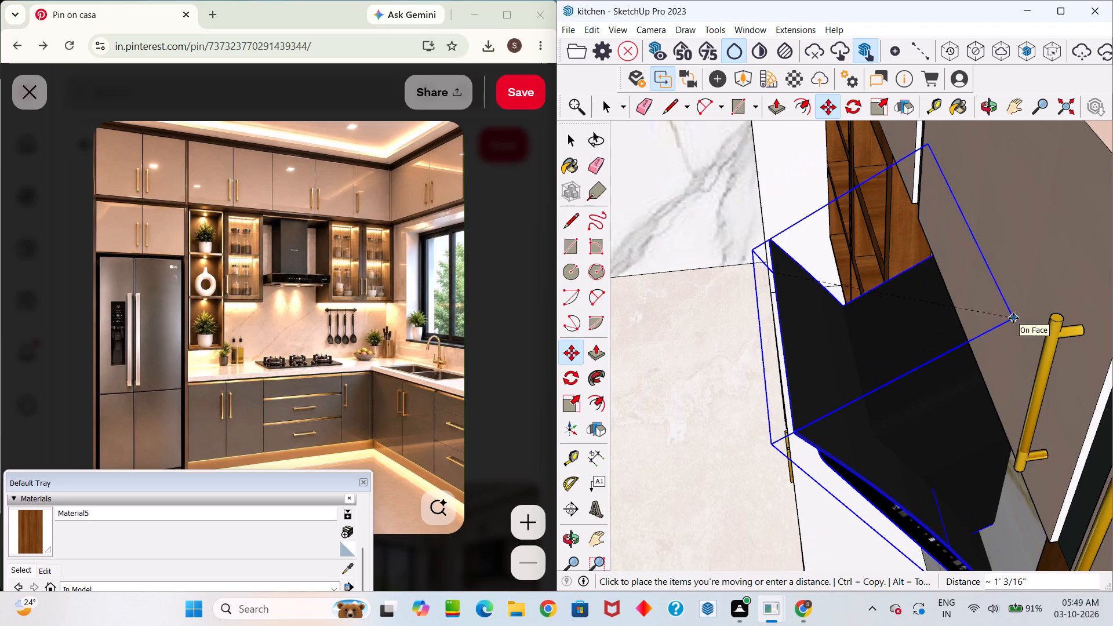
drag(1013, 318, 1014, 318)
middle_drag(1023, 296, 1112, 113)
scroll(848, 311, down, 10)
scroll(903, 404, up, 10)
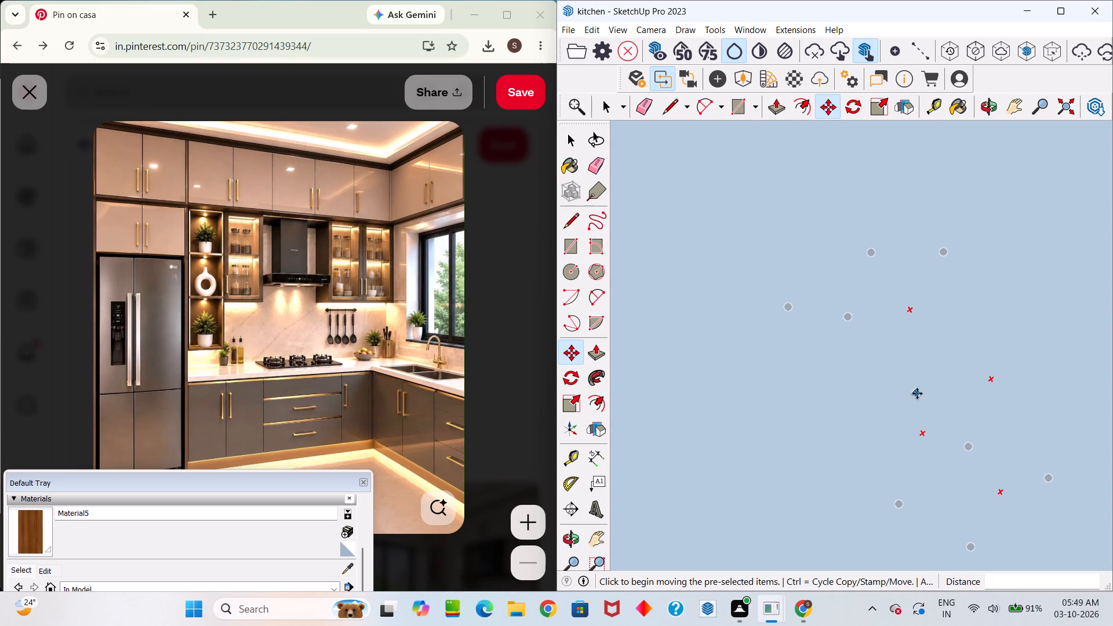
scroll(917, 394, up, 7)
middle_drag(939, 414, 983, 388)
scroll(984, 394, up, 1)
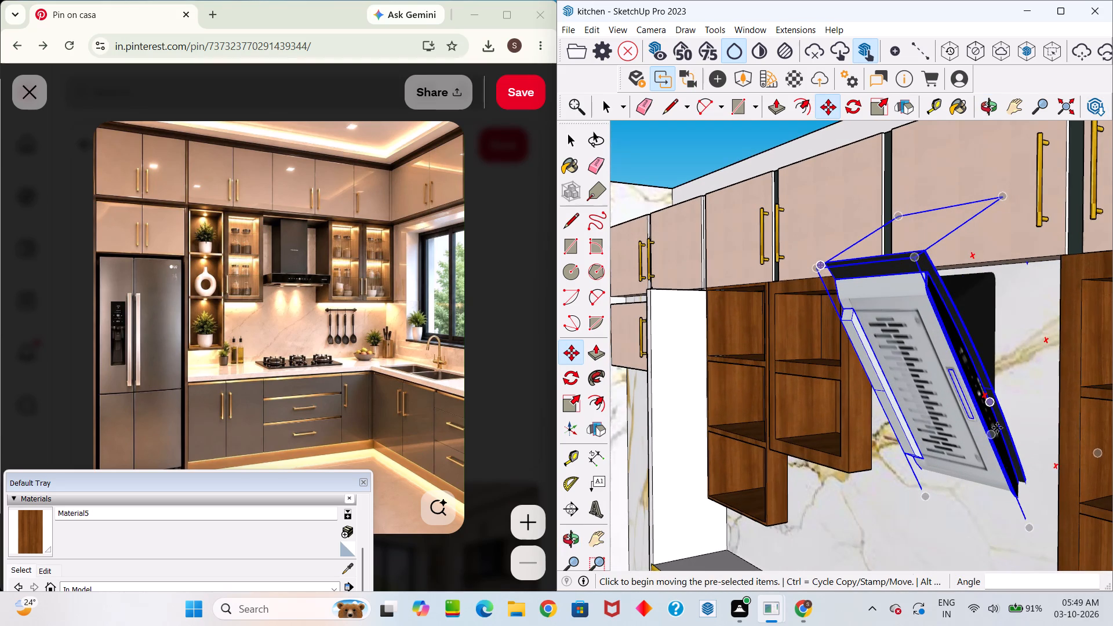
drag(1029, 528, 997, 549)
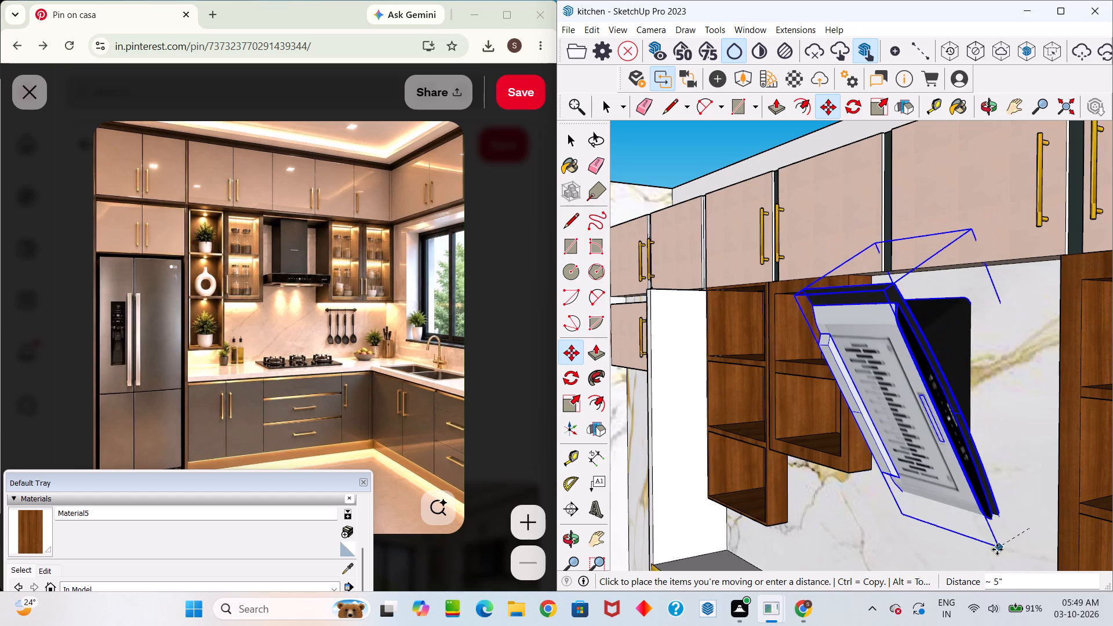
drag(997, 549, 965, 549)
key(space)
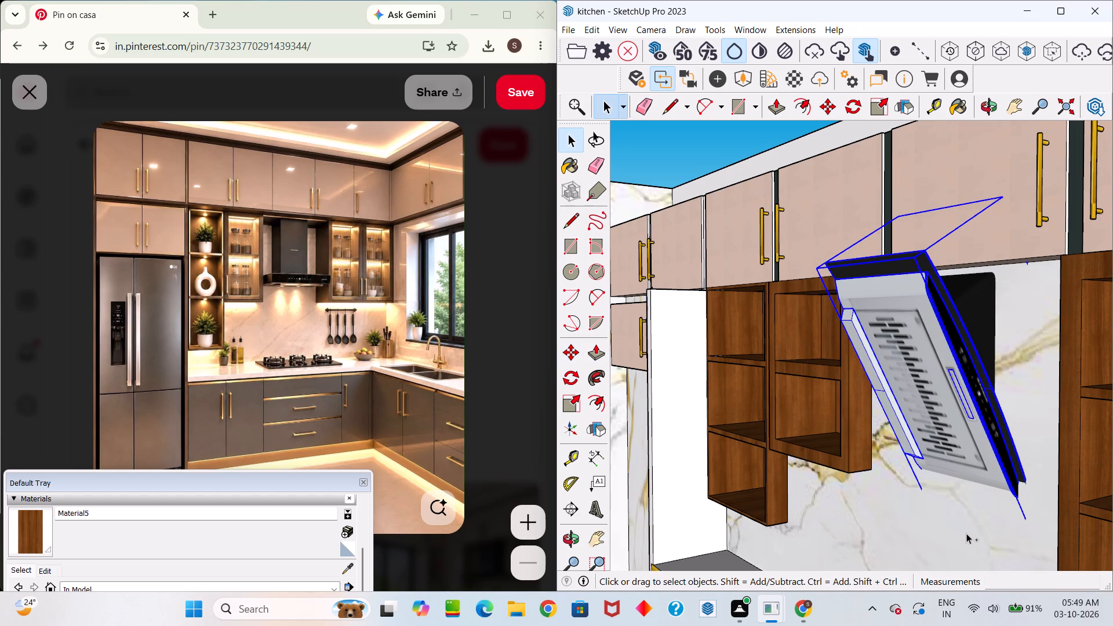
Undo the last two changes to the chimney and deselect it.
key(ctrl+z)
key(ctrl+z)
scroll(958, 552, down, 6)
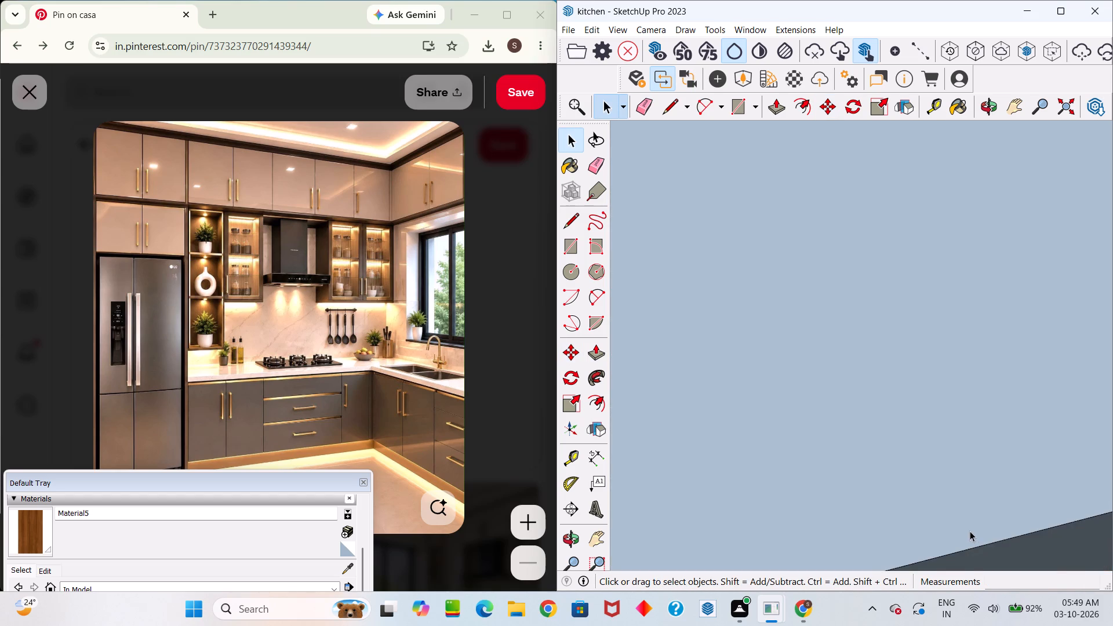
scroll(969, 525, up, 11)
key(space)
scroll(967, 492, down, 20)
scroll(967, 492, down, 5)
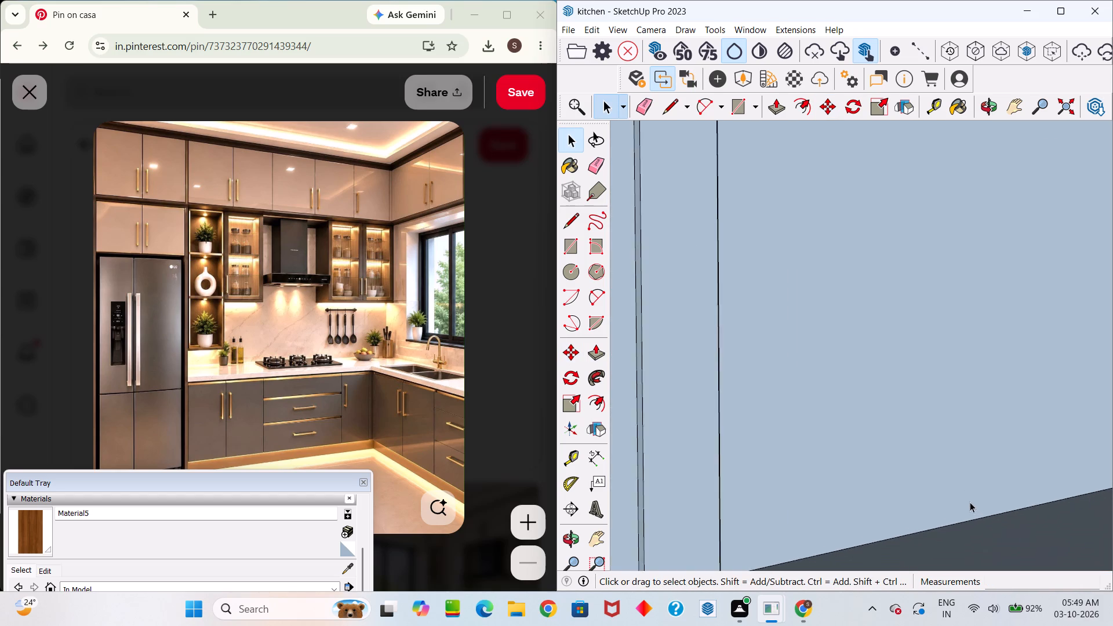
scroll(970, 502, down, 20)
scroll(970, 502, down, 20)
scroll(970, 502, down, 6)
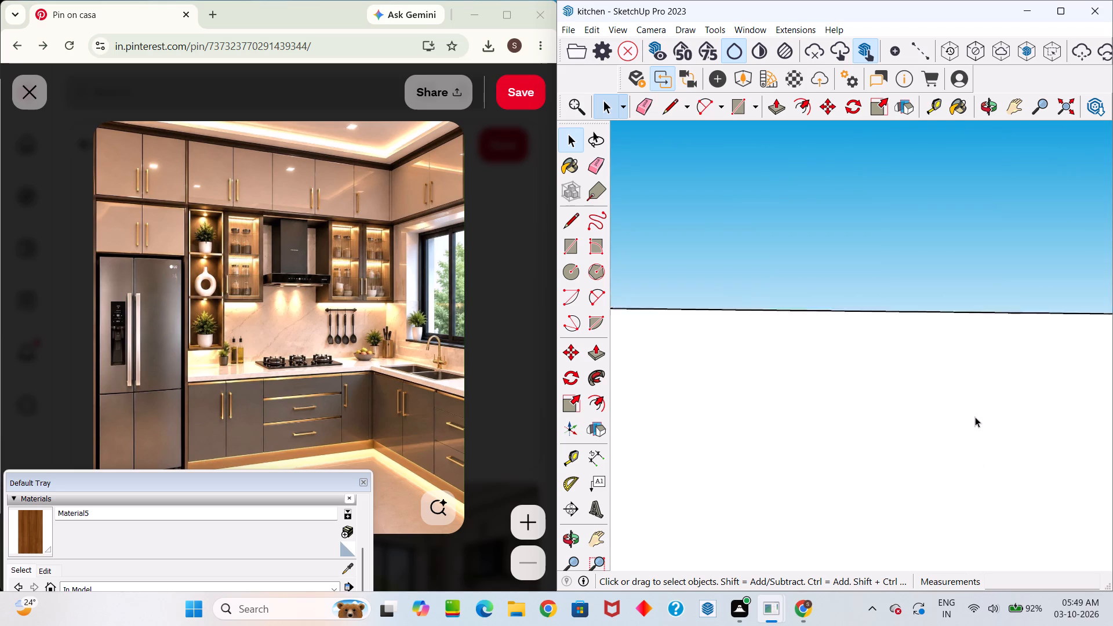
scroll(975, 417, down, 2)
middle_drag(970, 383, 973, 595)
scroll(966, 442, down, 6)
middle_drag(944, 458, 1047, 435)
scroll(1045, 420, up, 1)
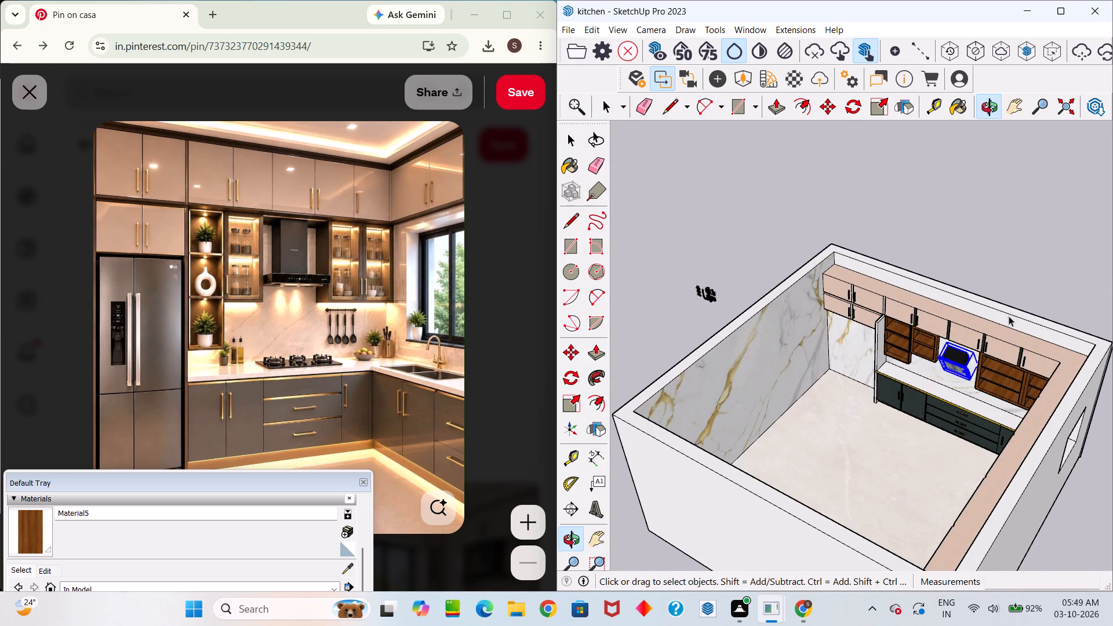
click(1007, 296)
Import the SAMSUNG+SMART+FRIDGE model from Downloads and place it outside the room, beside the marble side wall.
scroll(913, 421, up, 6)
middle_drag(911, 428, 1112, 518)
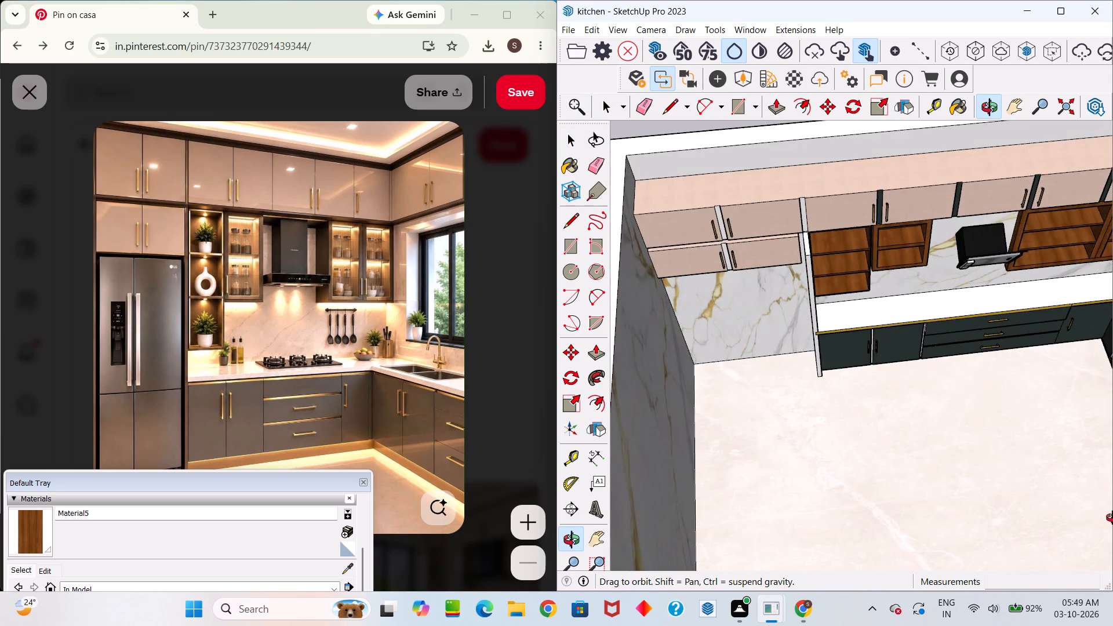
middle_drag(1112, 518, 1045, 466)
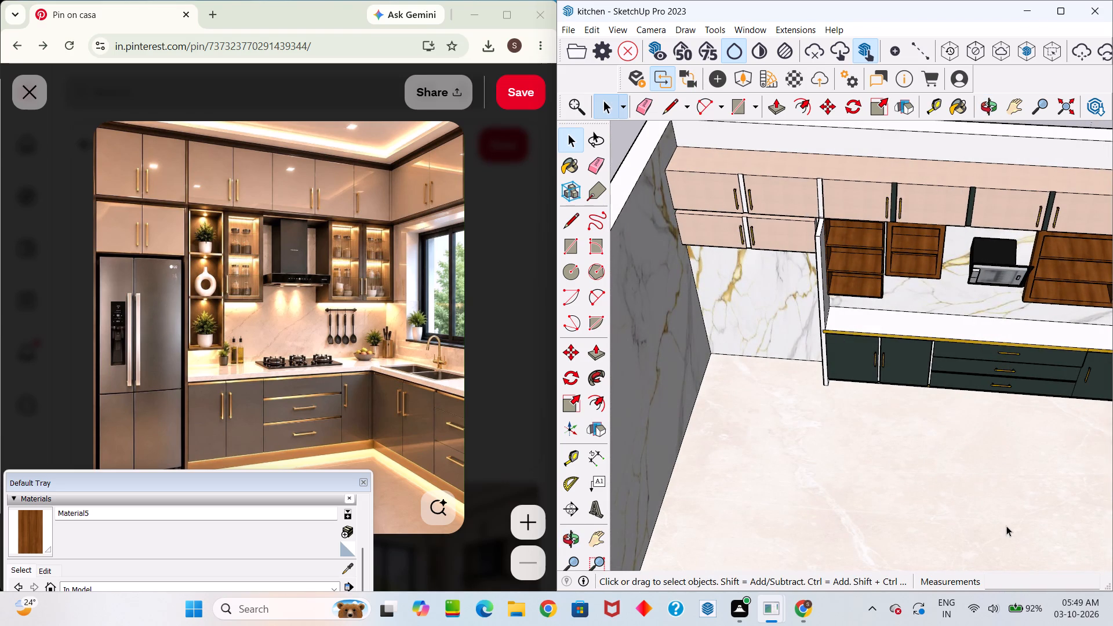
middle_drag(1004, 517, 946, 444)
drag(1004, 517, 946, 444)
scroll(943, 440, down, 7)
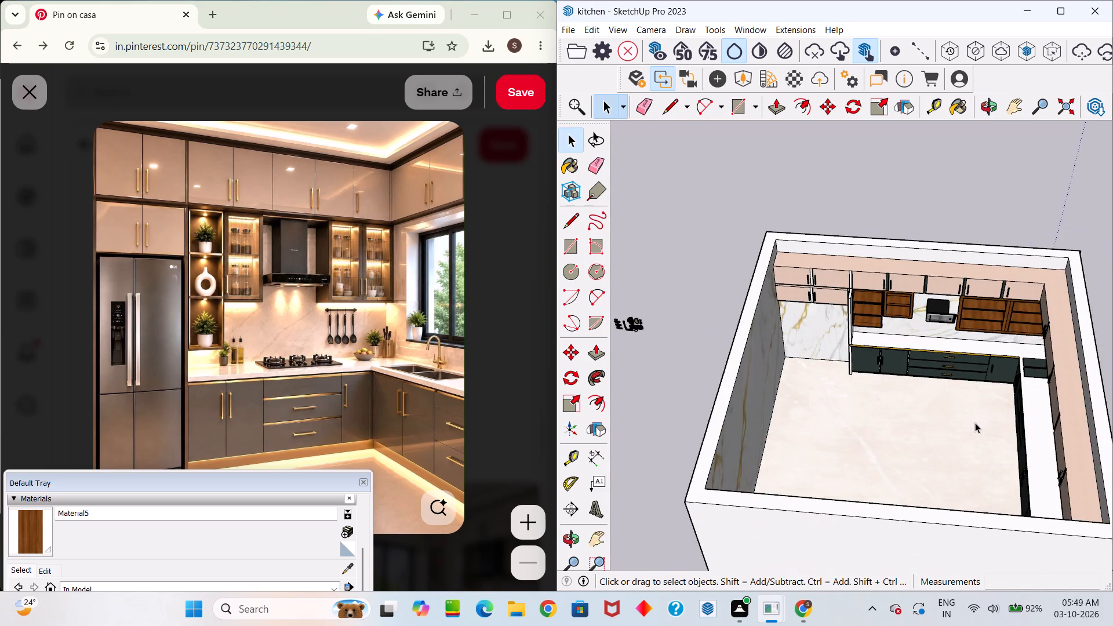
middle_drag(976, 423, 895, 351)
middle_drag(900, 358, 1016, 494)
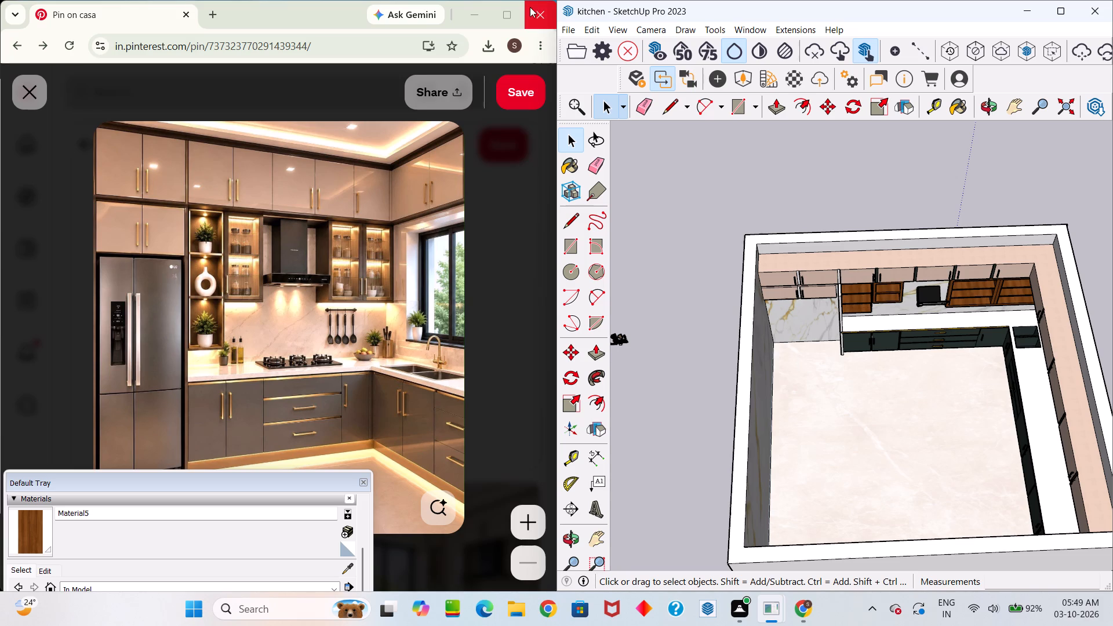
click(569, 27)
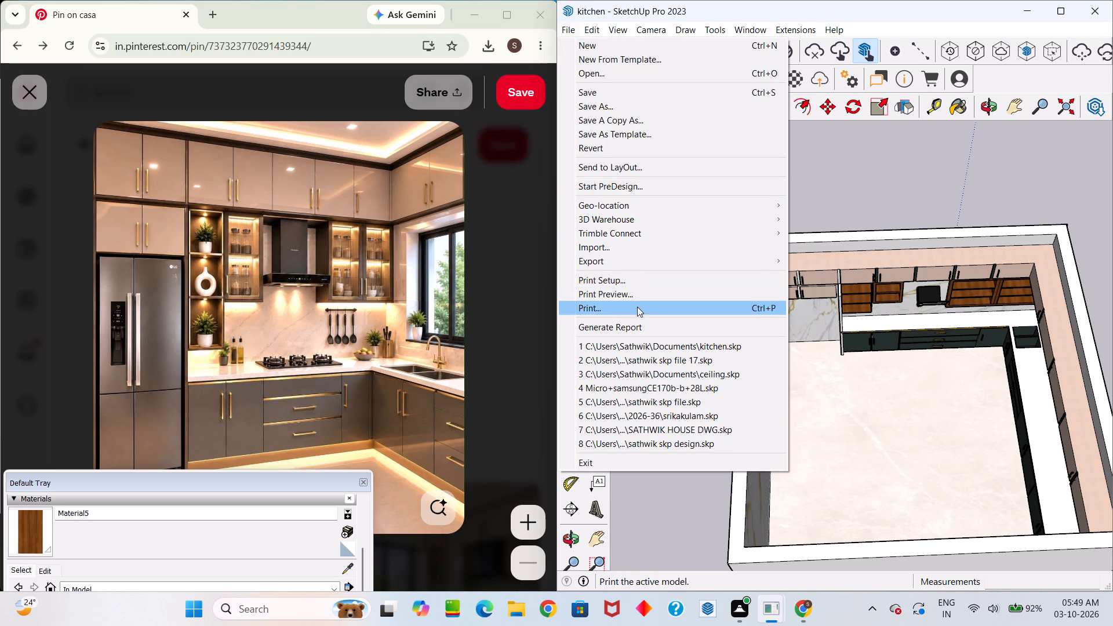
click(639, 248)
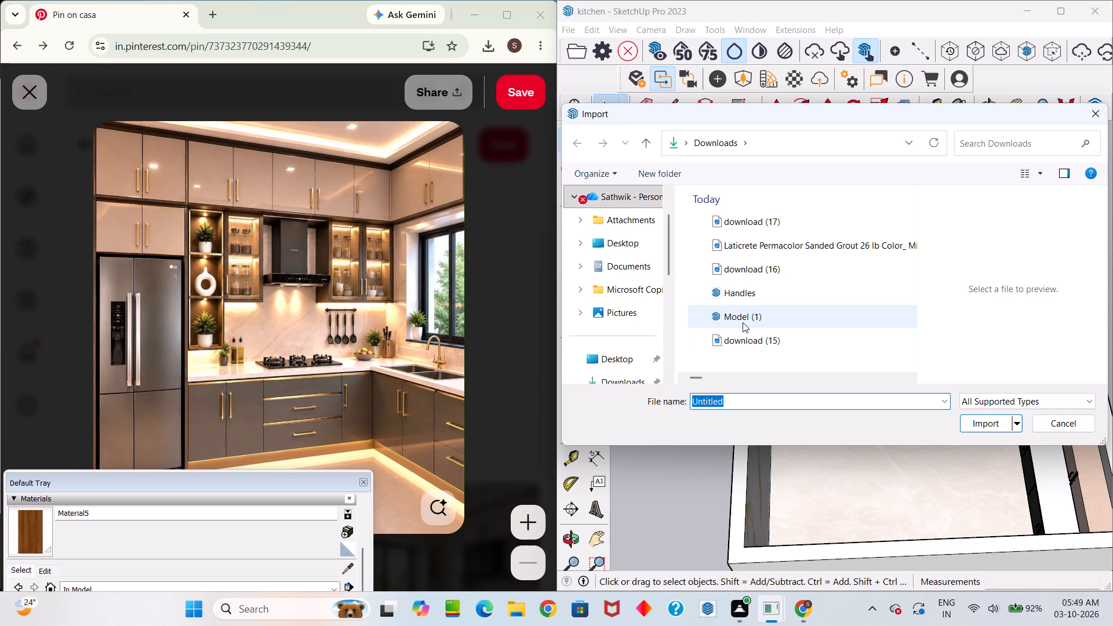
scroll(744, 322, down, 1)
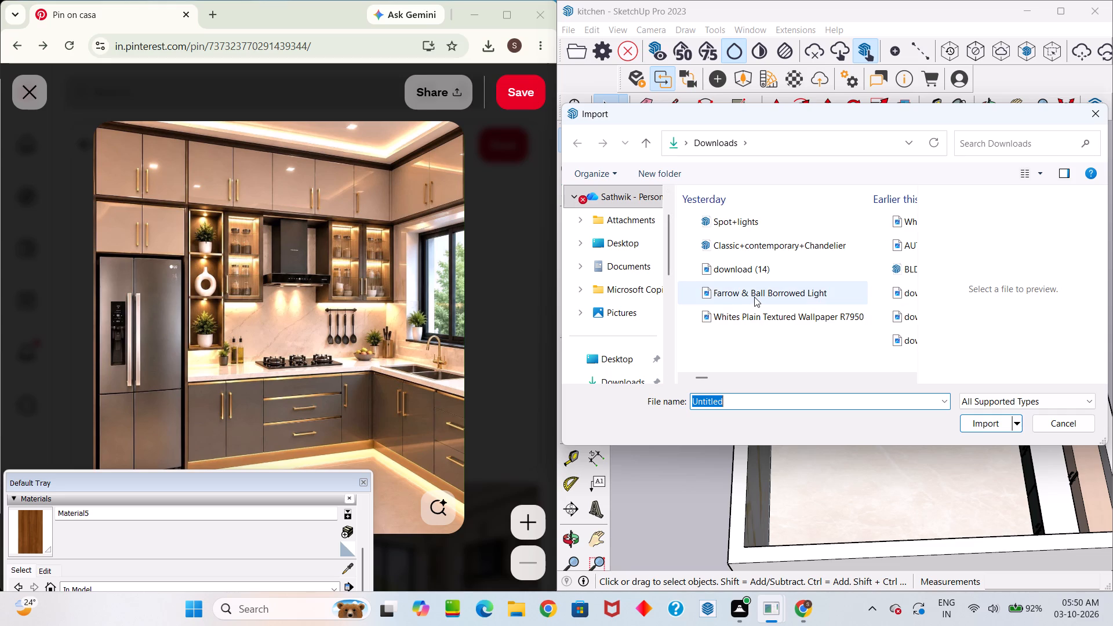
scroll(754, 297, up, 8)
scroll(764, 231, up, 3)
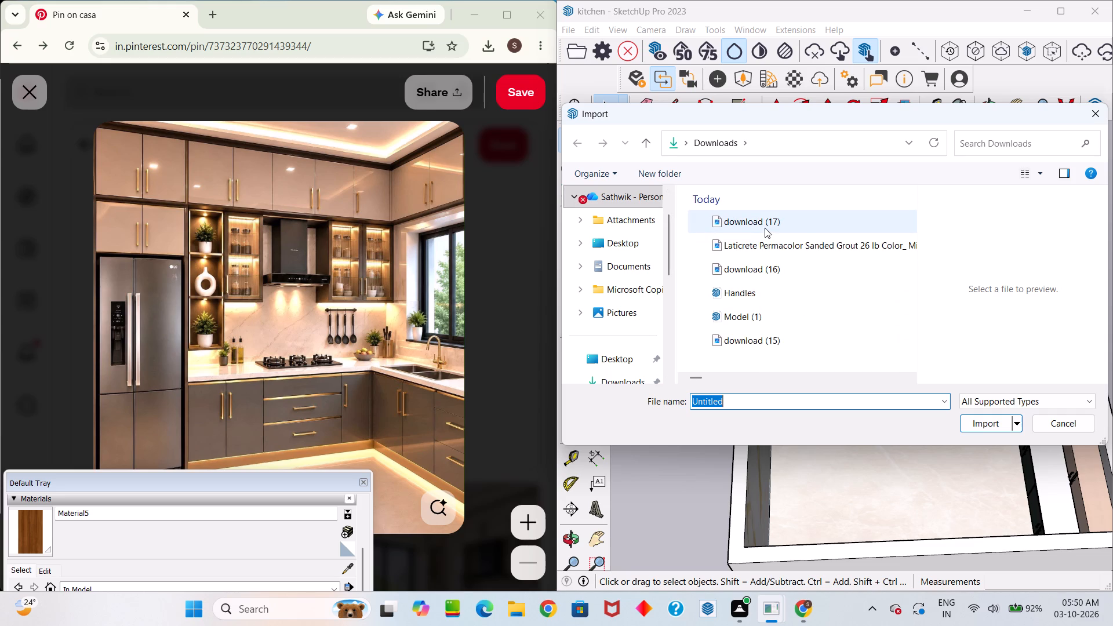
scroll(765, 228, up, 5)
scroll(766, 340, down, 2)
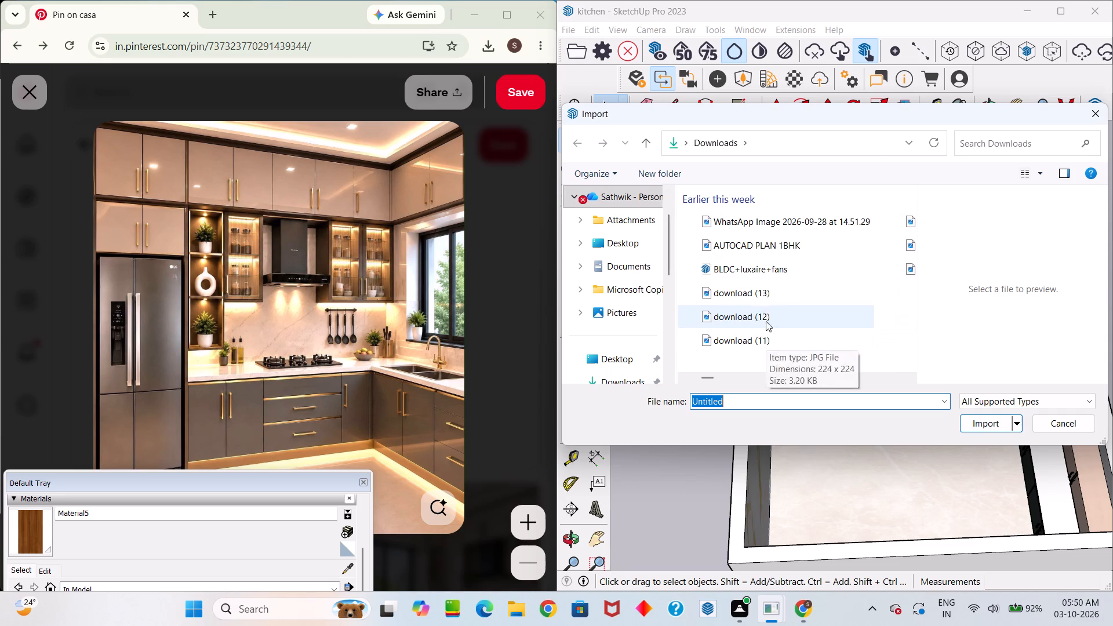
scroll(774, 254, down, 2)
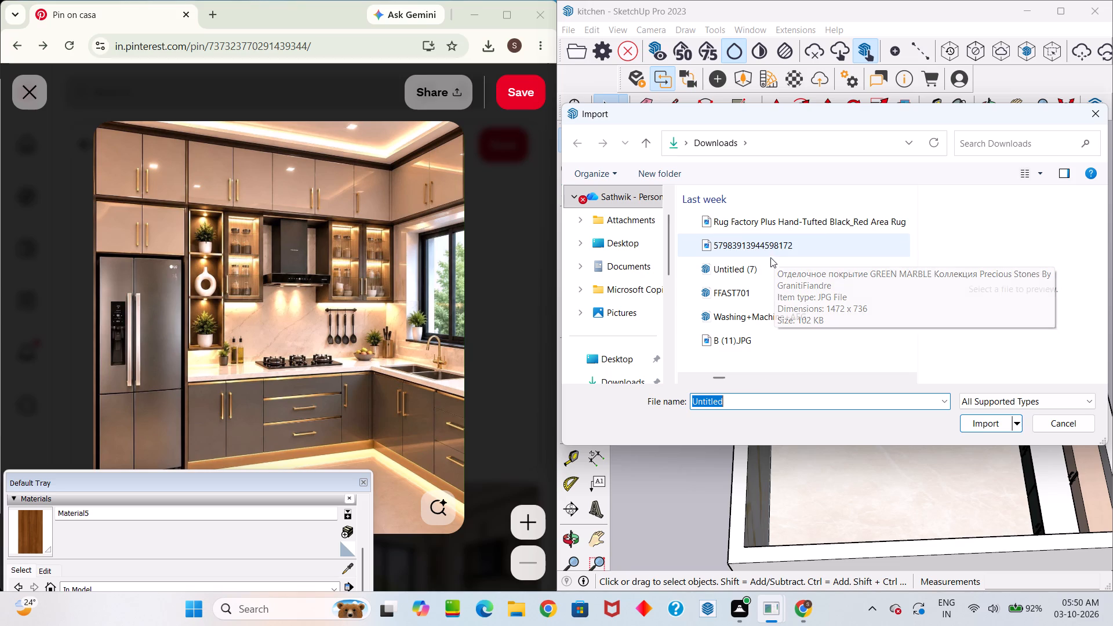
scroll(766, 267, down, 1)
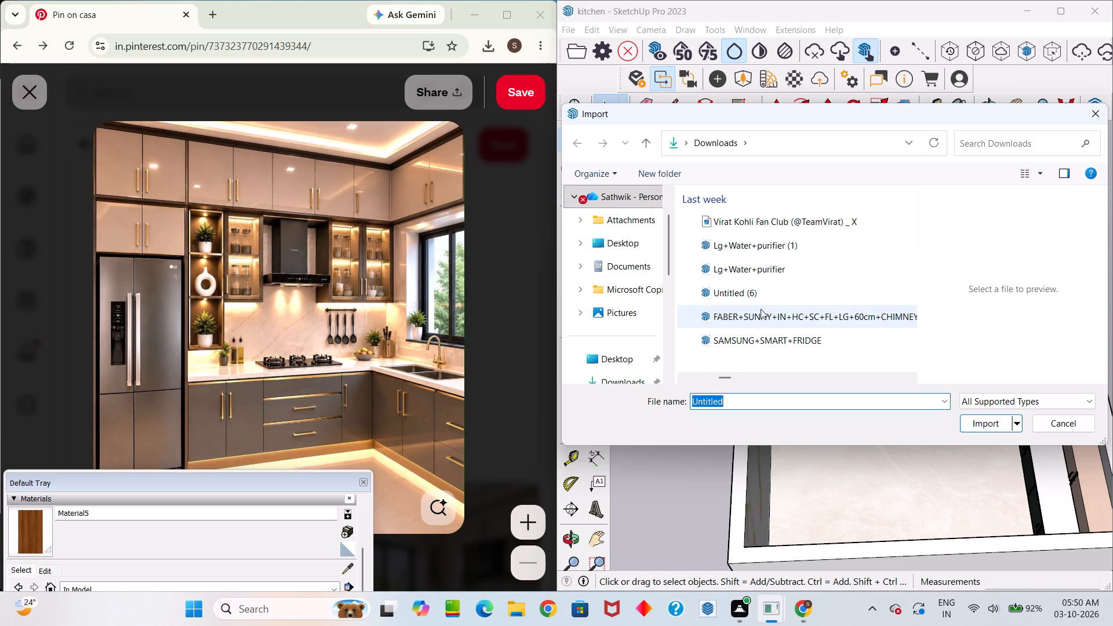
click(755, 339)
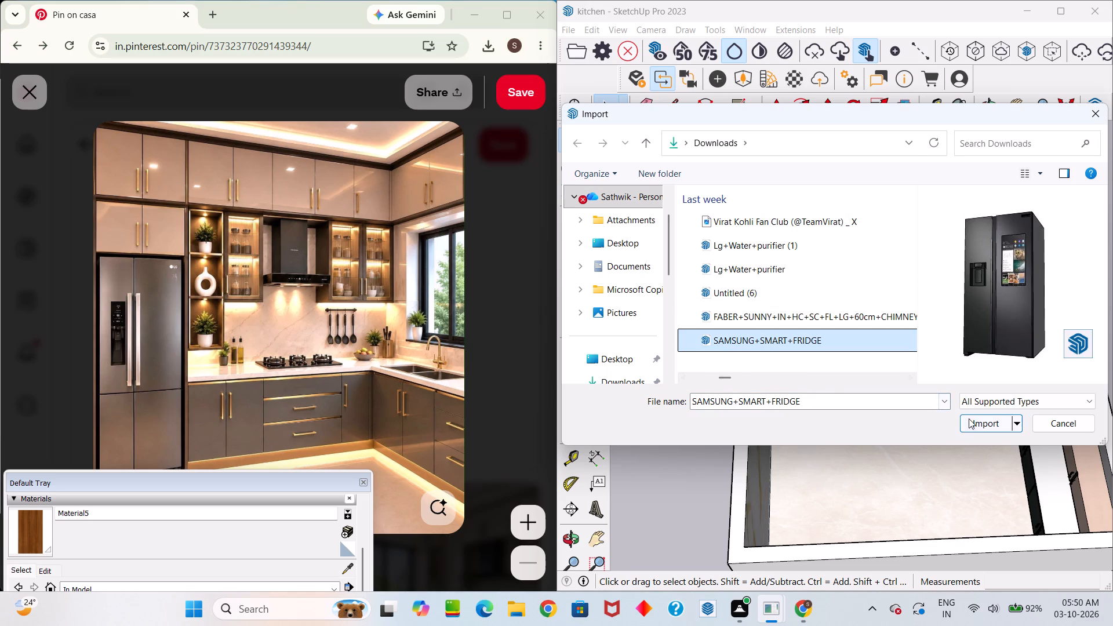
click(981, 419)
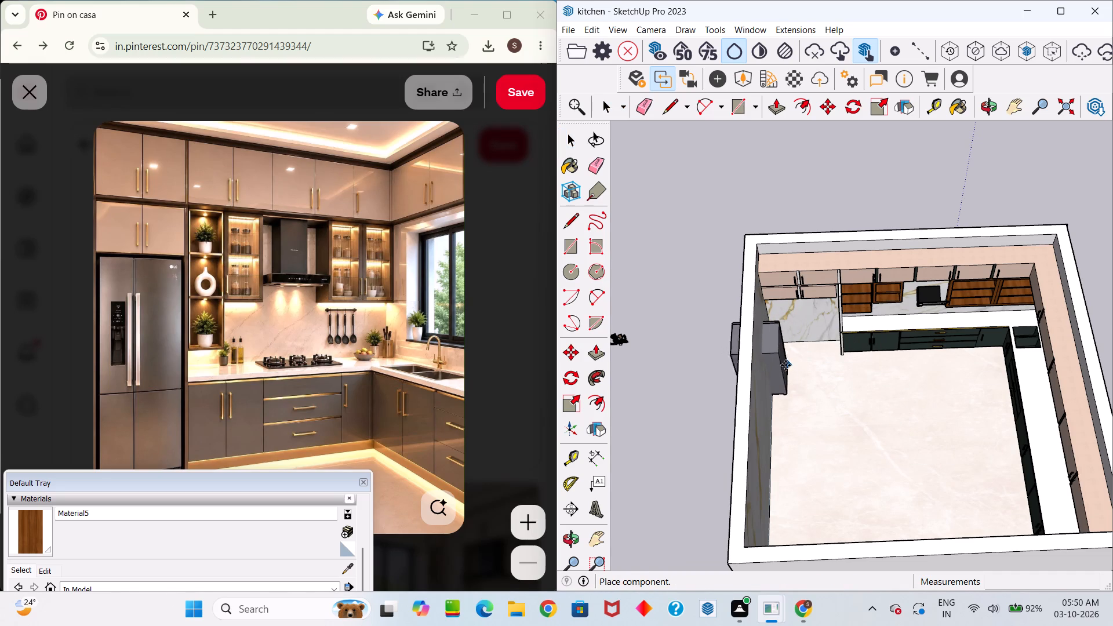
click(689, 377)
Rotate the imported fridge 180 degrees on the ground plane and deselect it.
middle_drag(671, 427, 722, 416)
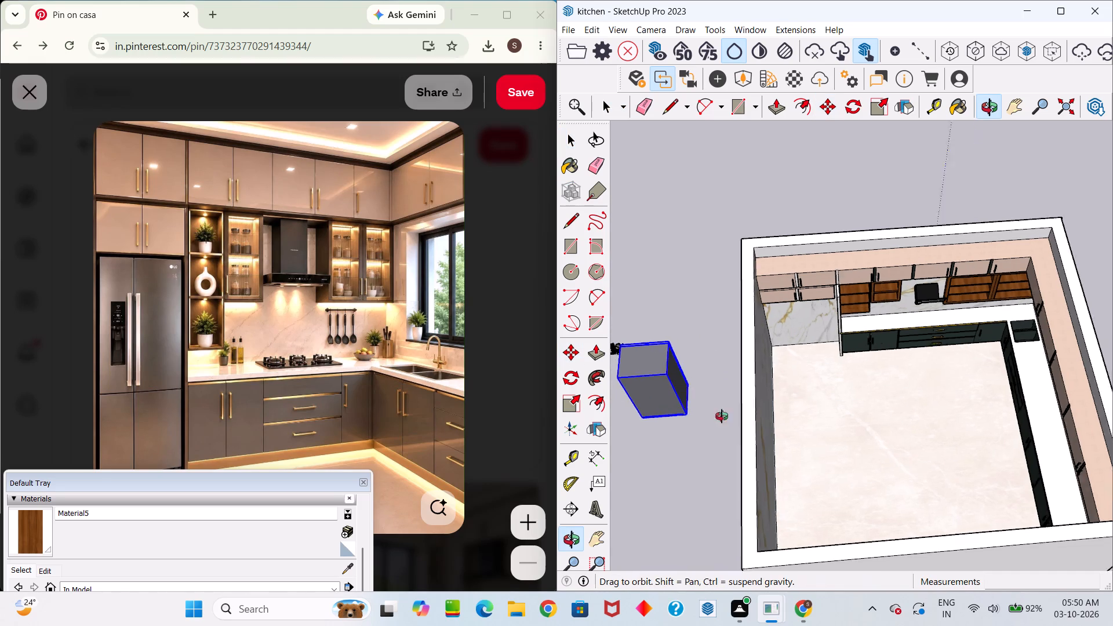
middle_drag(722, 416, 1051, 210)
middle_drag(759, 505, 1112, 456)
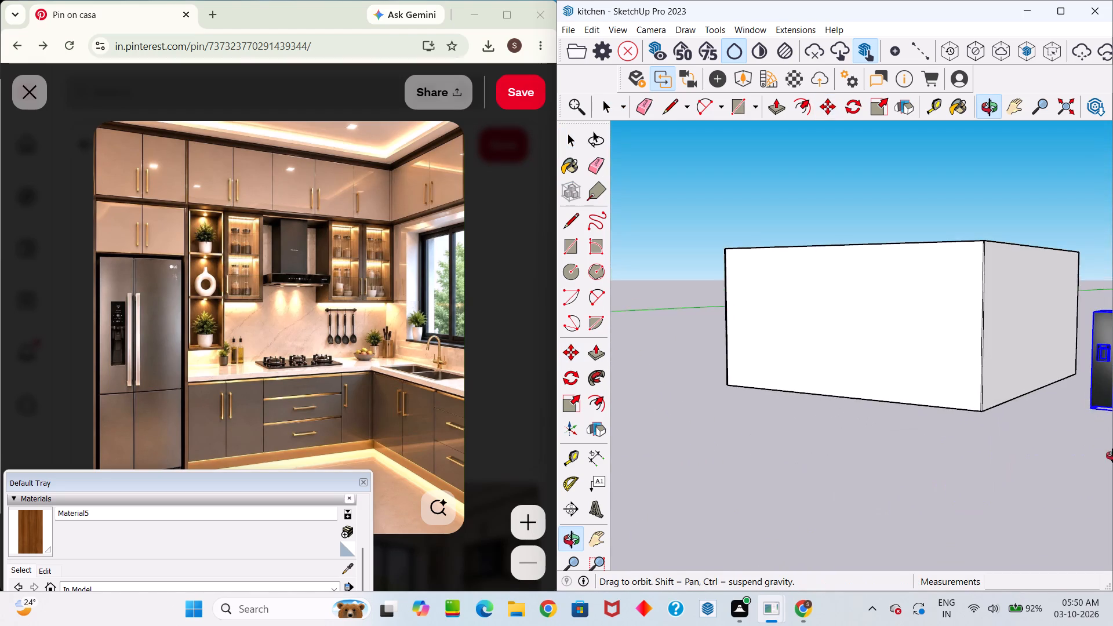
middle_drag(1112, 456, 1071, 519)
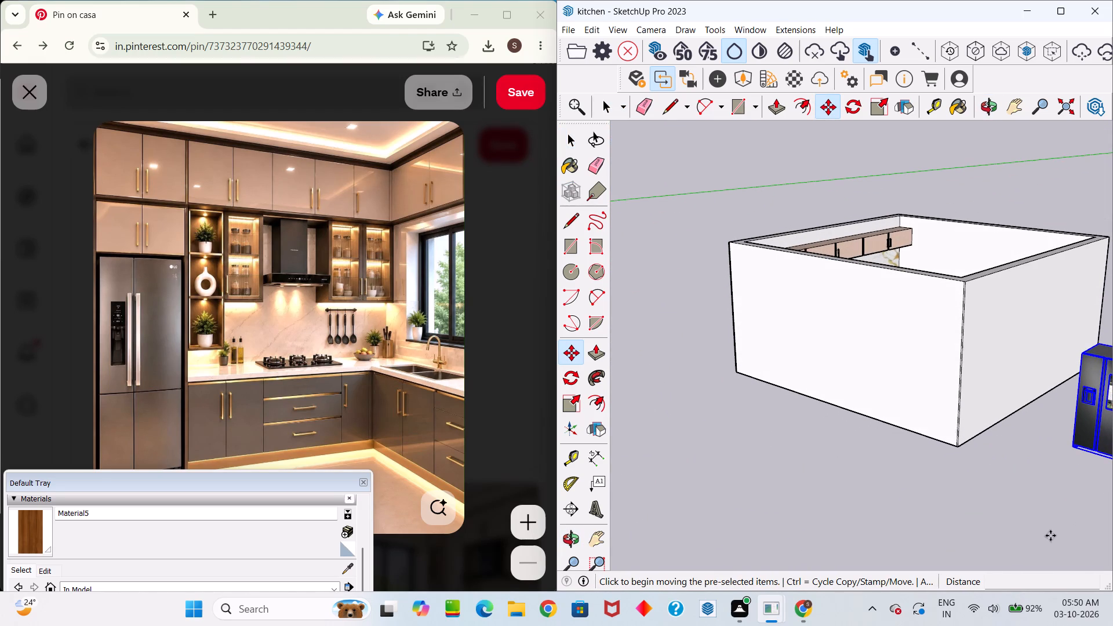
key(q)
click(1046, 521)
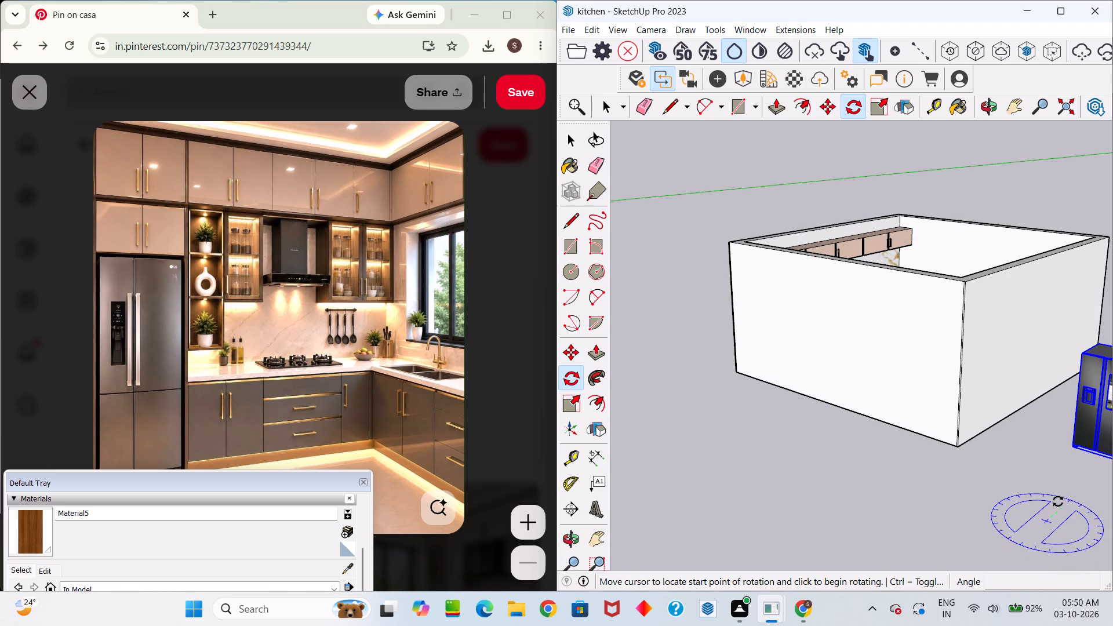
click(1058, 501)
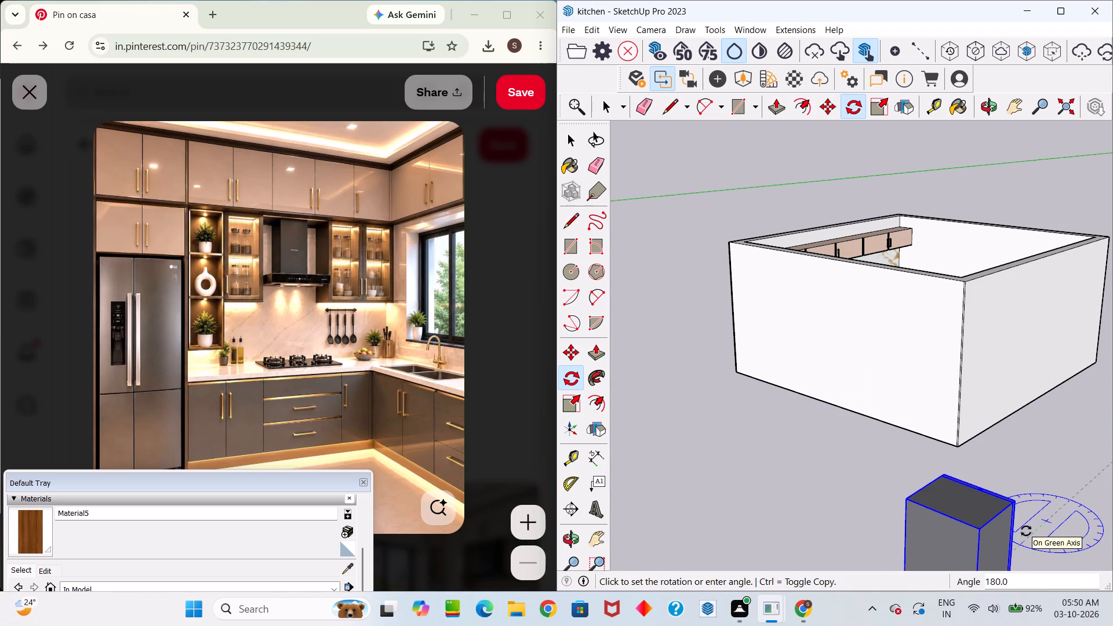
click(1026, 531)
middle_drag(1047, 517, 730, 558)
scroll(768, 512, down, 7)
scroll(828, 519, down, 1)
middle_drag(828, 519, 548, 565)
key(space)
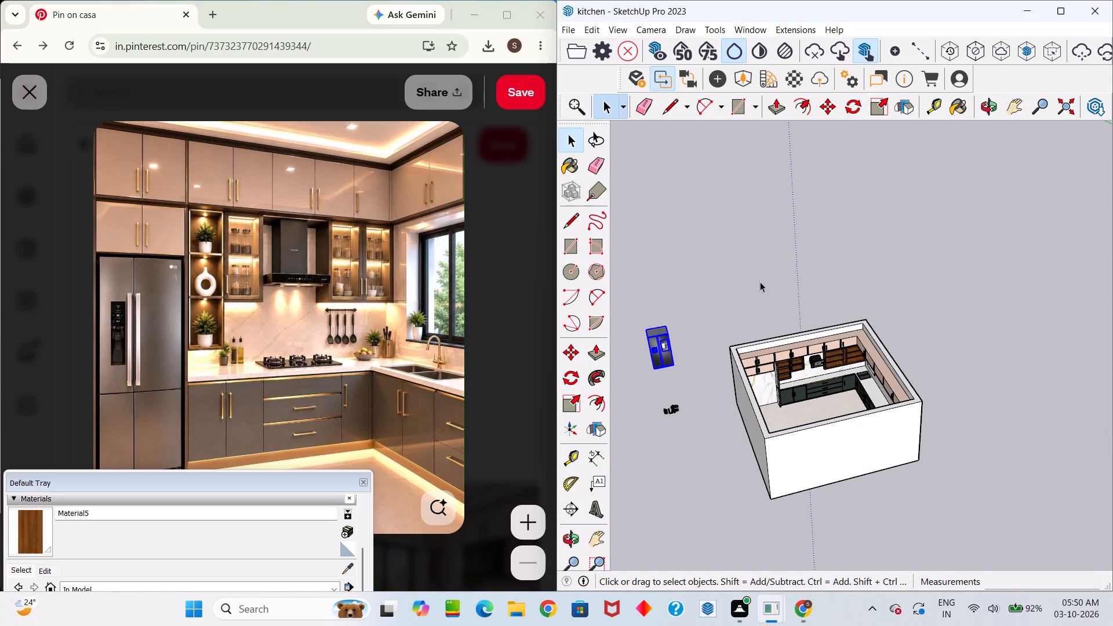
click(744, 301)
Move the fridge by its lower front corner about 20' 5 13/16" onto the kitchen floor, in front of the alcove beside the base cabinets.
scroll(649, 353, up, 5)
click(664, 350)
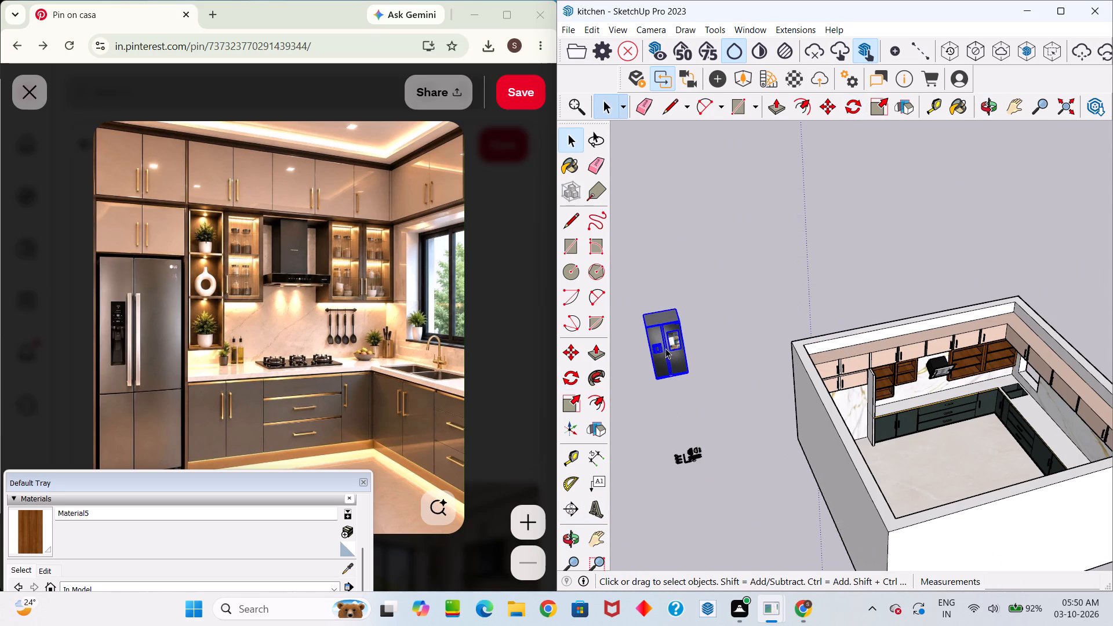
key(m)
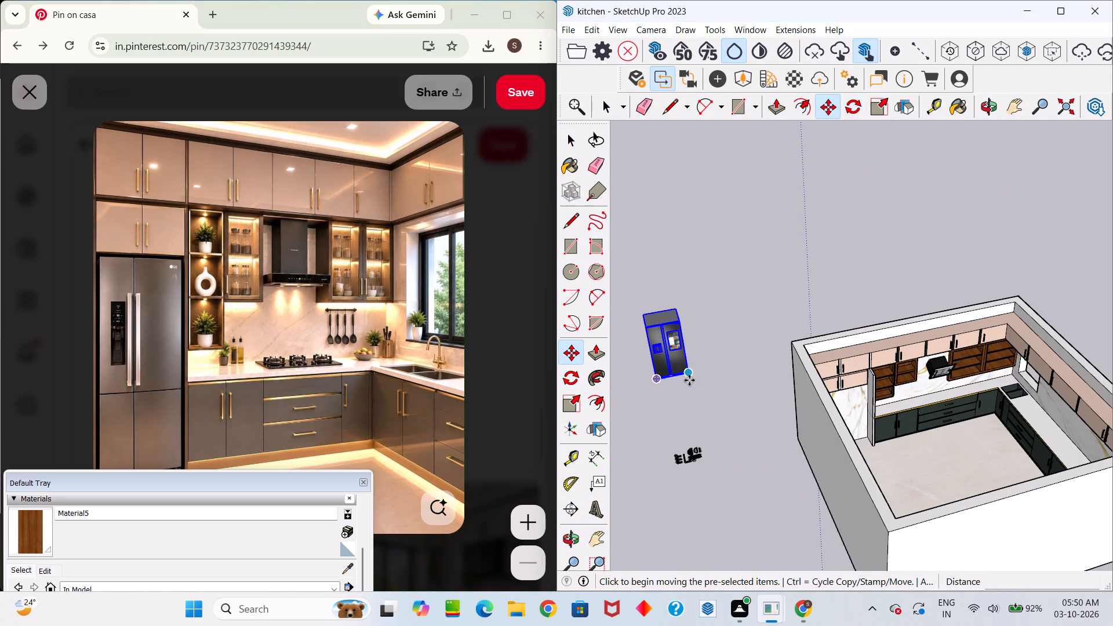
click(689, 380)
middle_drag(879, 429, 821, 493)
scroll(843, 467, up, 9)
scroll(857, 423, up, 7)
middle_drag(849, 417, 839, 430)
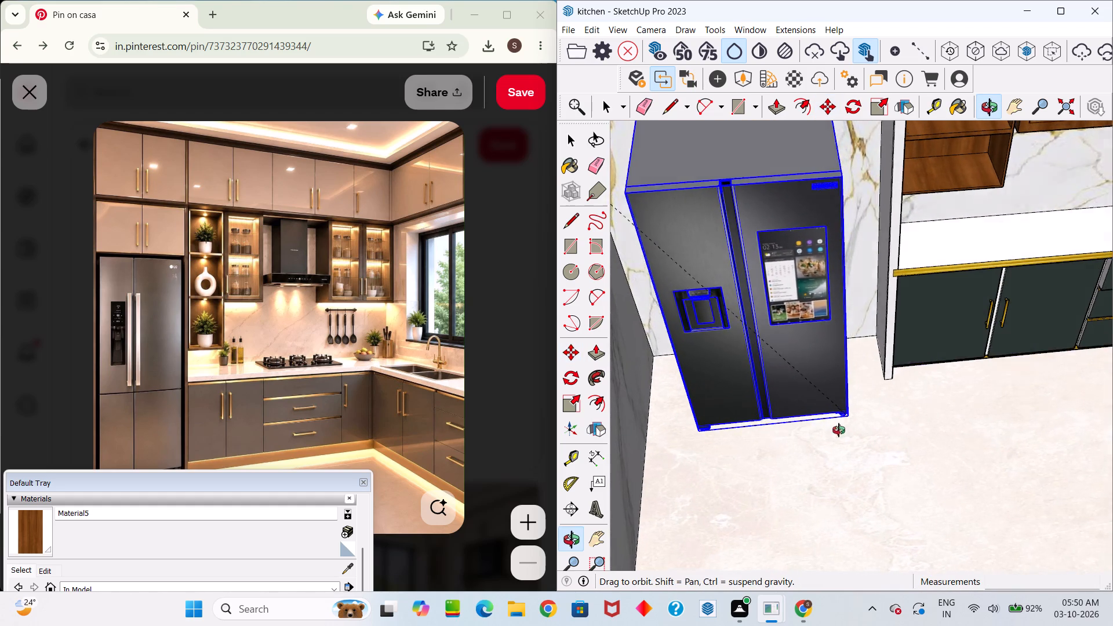
middle_drag(839, 430, 681, 467)
click(681, 467)
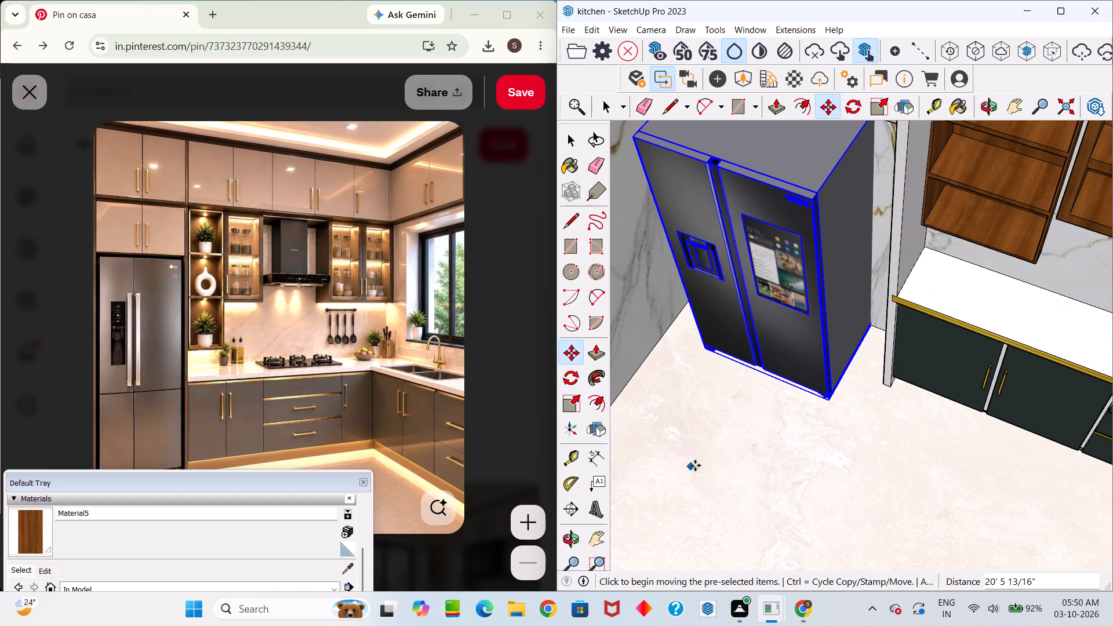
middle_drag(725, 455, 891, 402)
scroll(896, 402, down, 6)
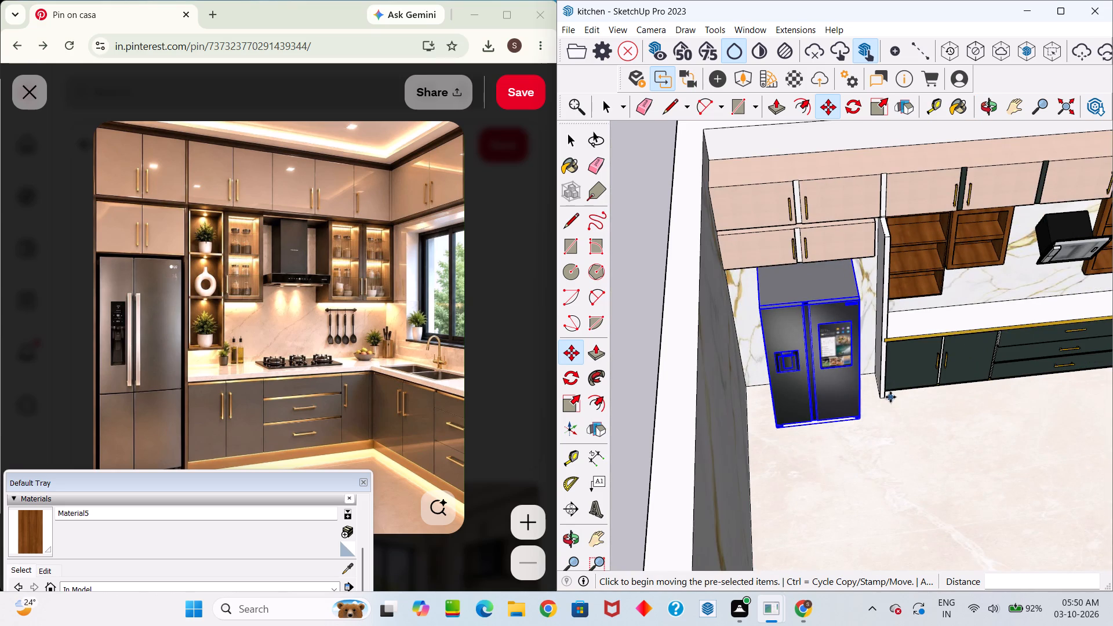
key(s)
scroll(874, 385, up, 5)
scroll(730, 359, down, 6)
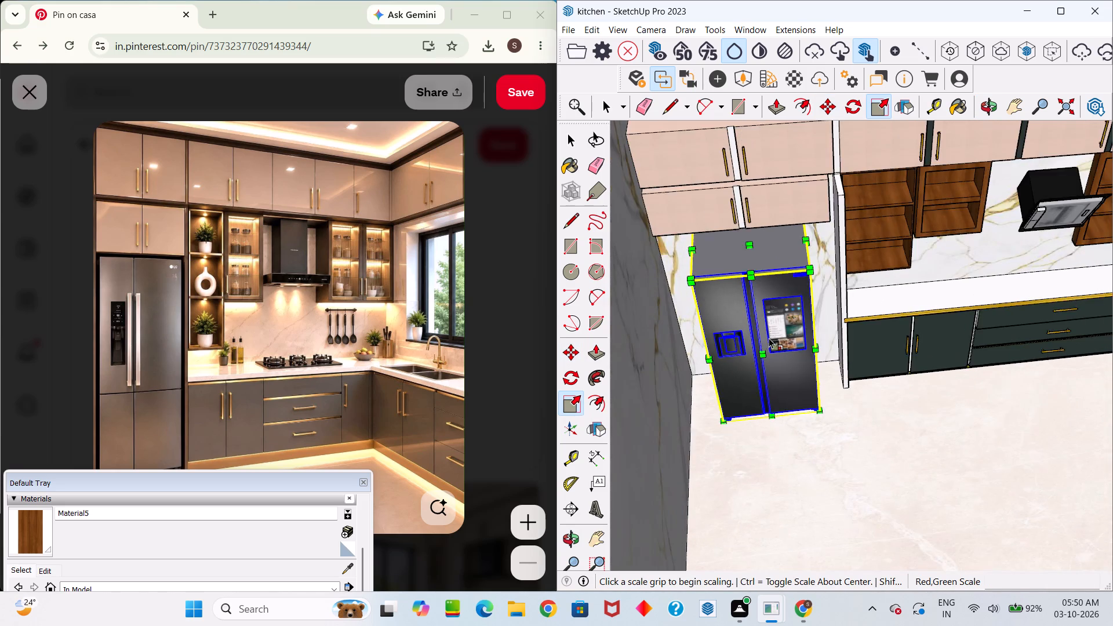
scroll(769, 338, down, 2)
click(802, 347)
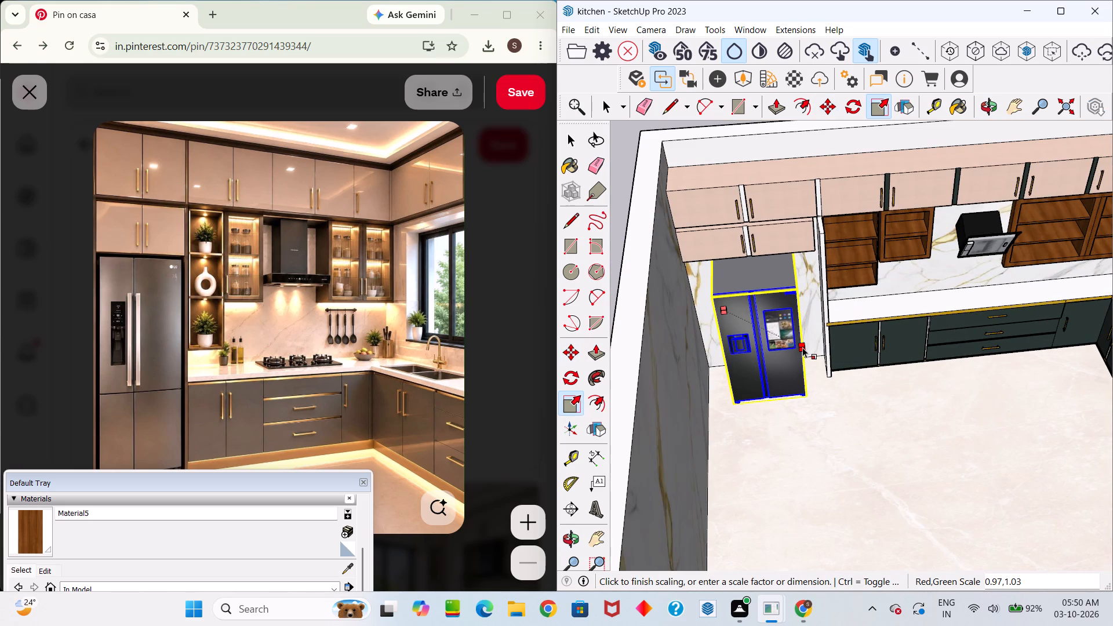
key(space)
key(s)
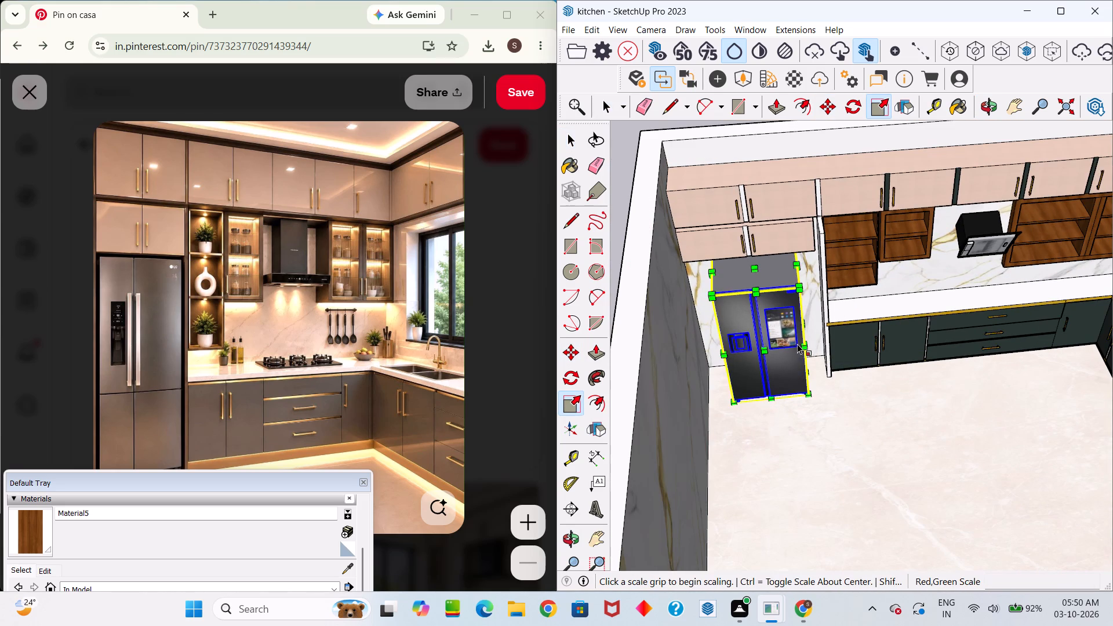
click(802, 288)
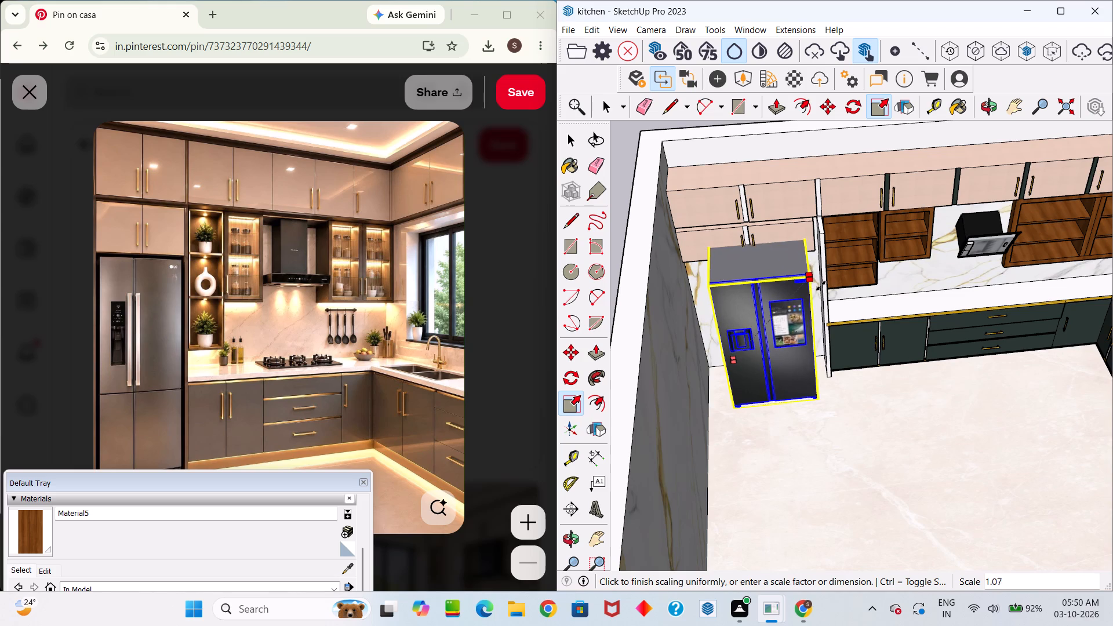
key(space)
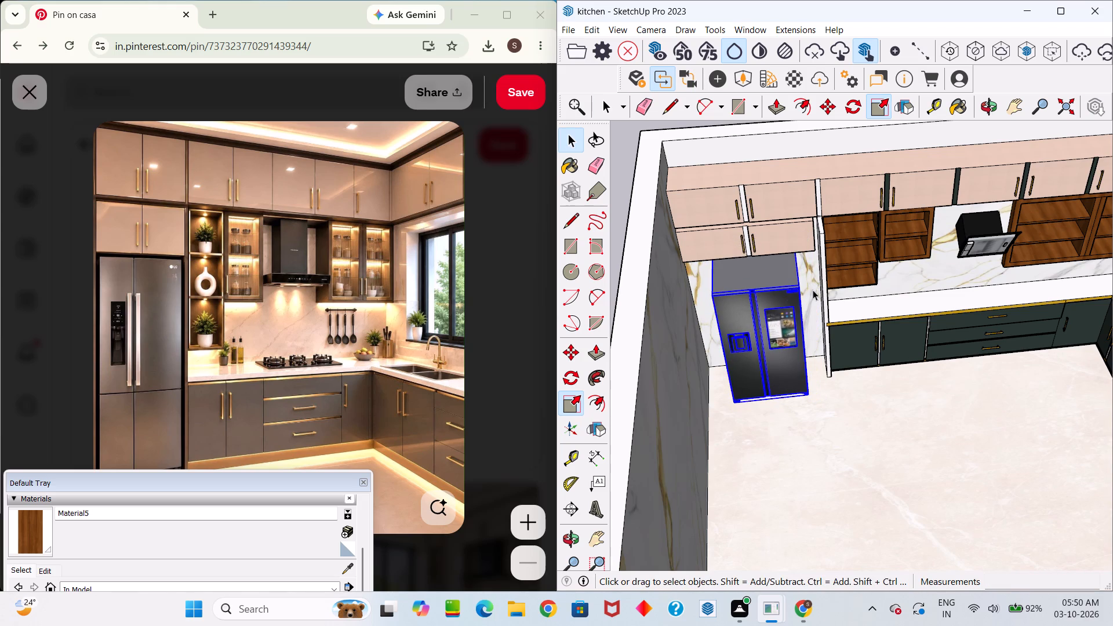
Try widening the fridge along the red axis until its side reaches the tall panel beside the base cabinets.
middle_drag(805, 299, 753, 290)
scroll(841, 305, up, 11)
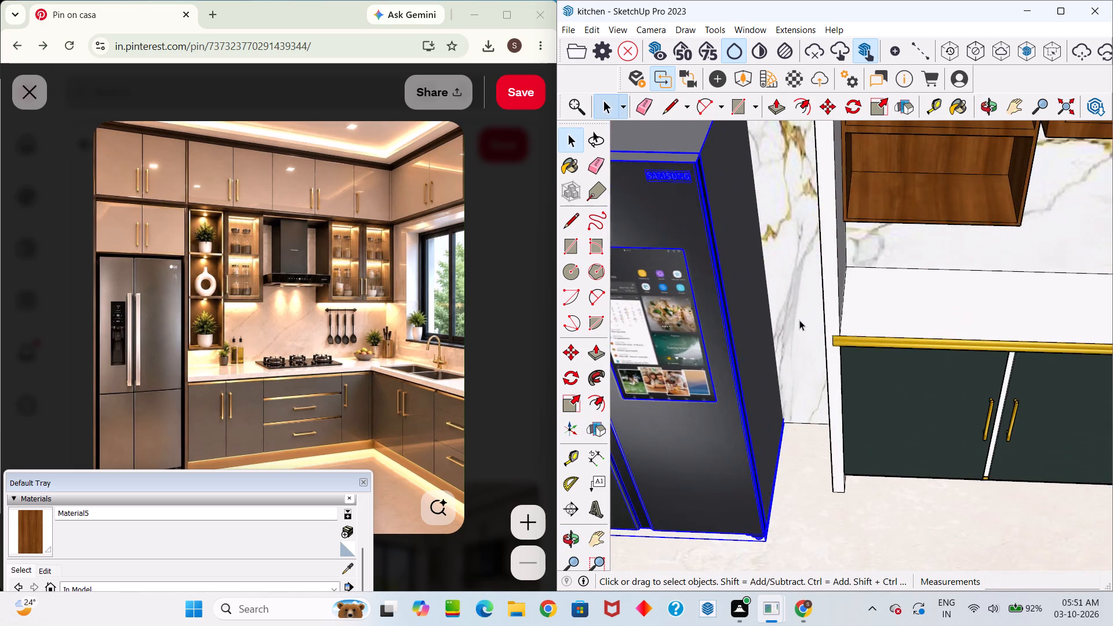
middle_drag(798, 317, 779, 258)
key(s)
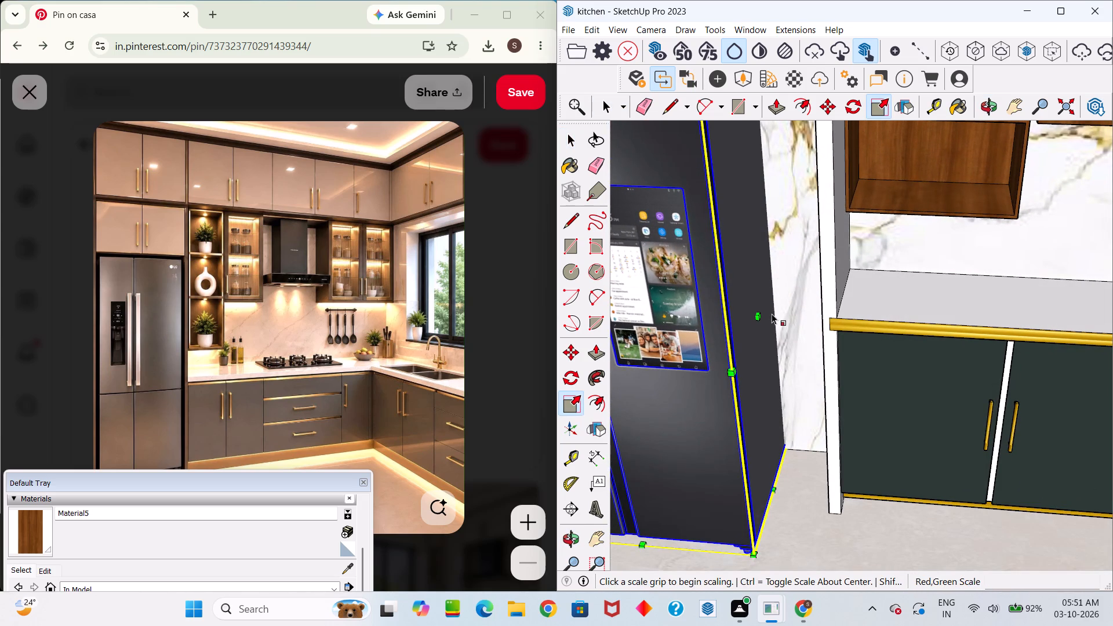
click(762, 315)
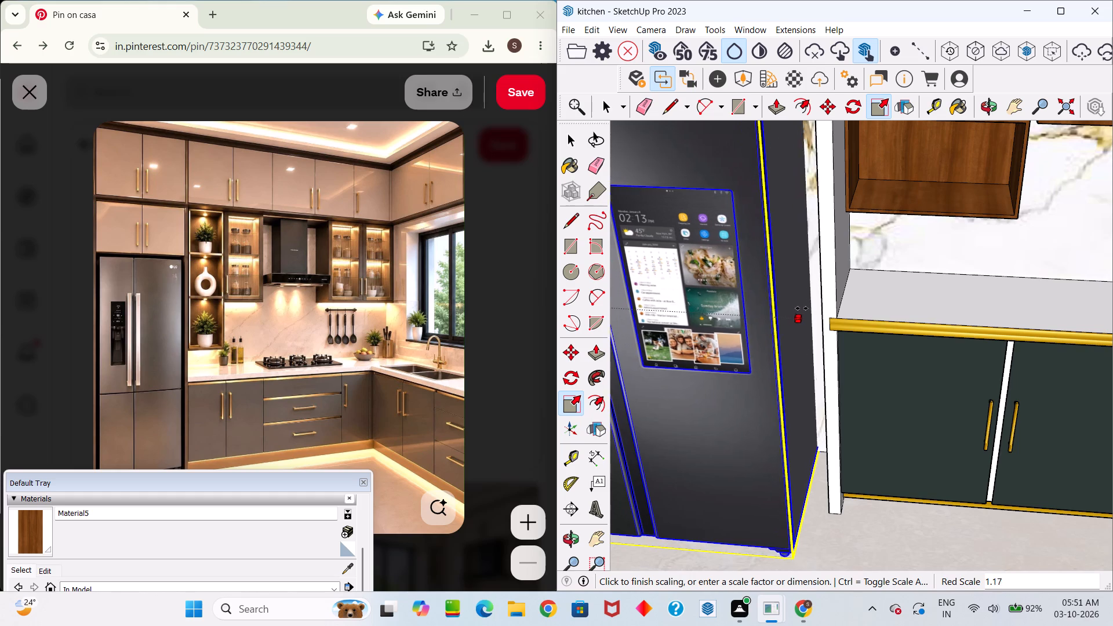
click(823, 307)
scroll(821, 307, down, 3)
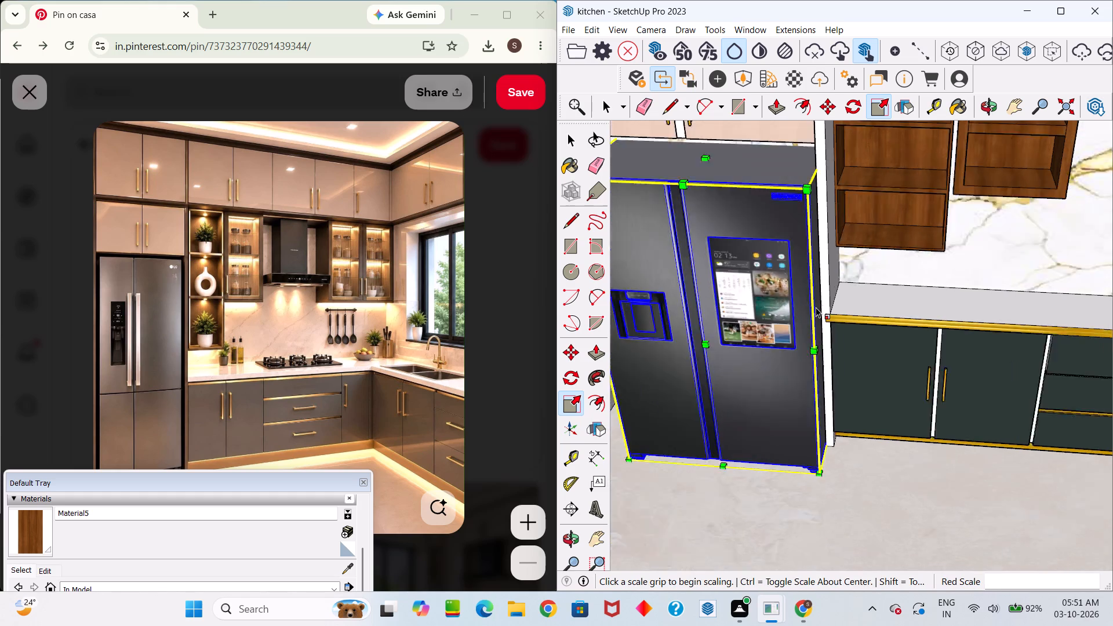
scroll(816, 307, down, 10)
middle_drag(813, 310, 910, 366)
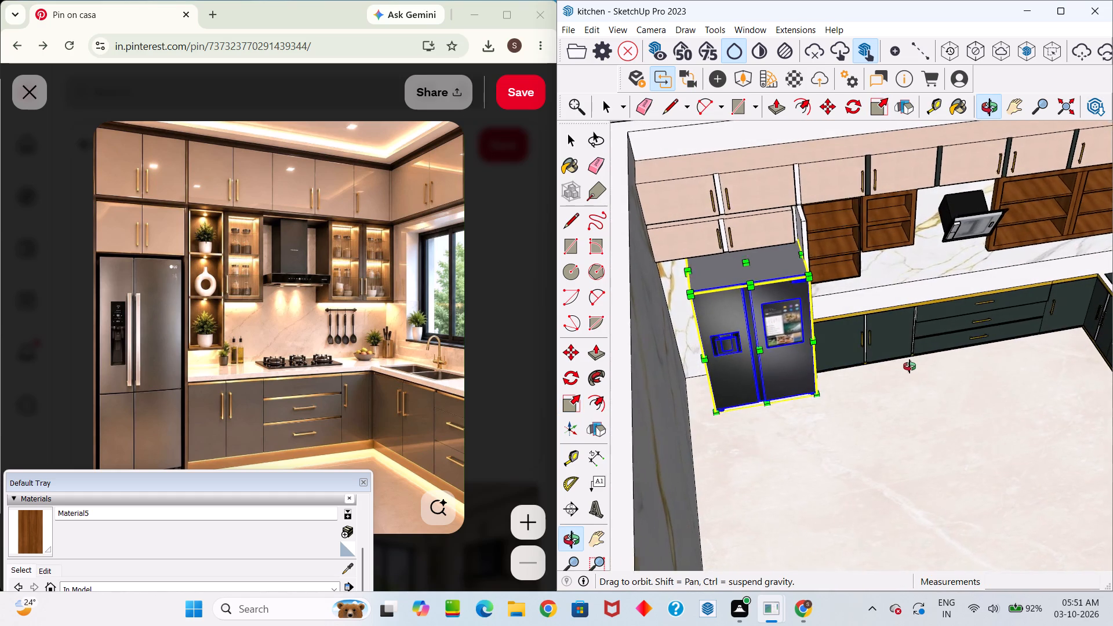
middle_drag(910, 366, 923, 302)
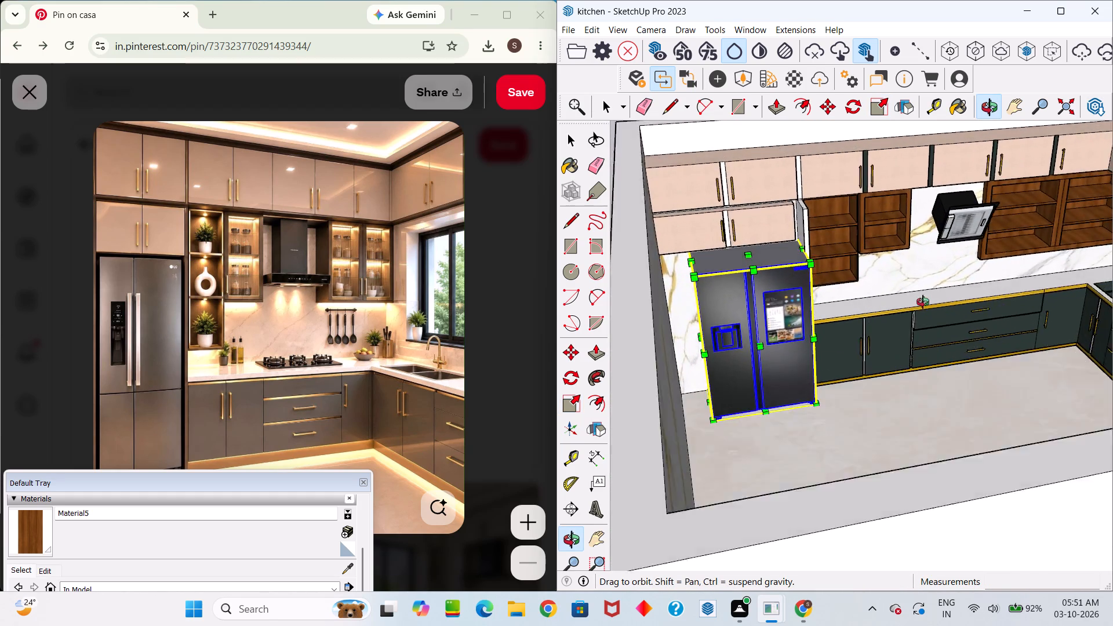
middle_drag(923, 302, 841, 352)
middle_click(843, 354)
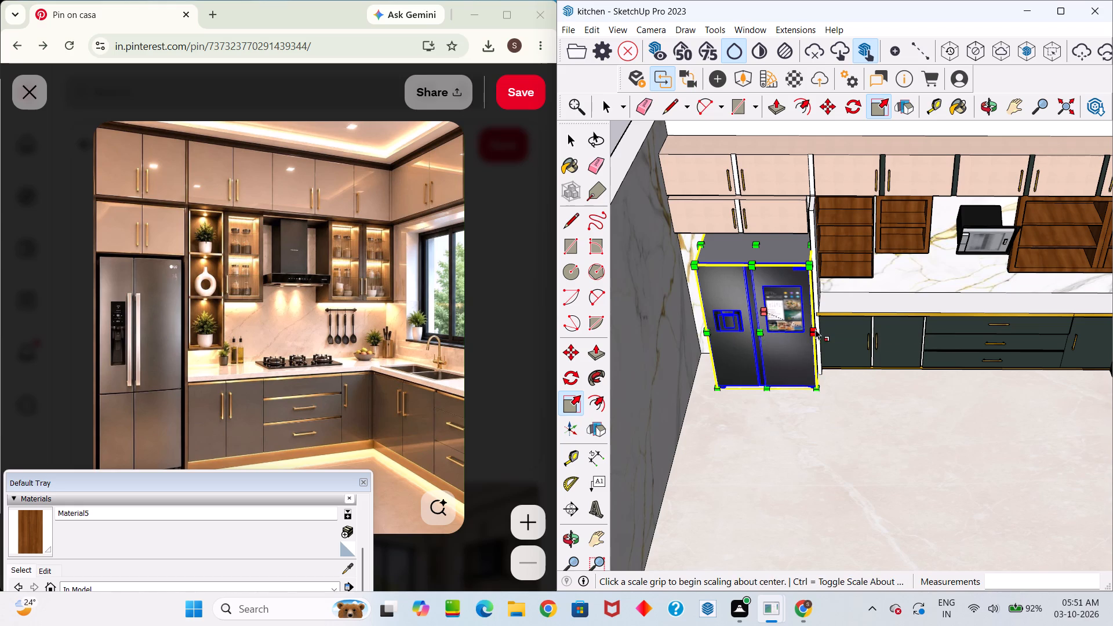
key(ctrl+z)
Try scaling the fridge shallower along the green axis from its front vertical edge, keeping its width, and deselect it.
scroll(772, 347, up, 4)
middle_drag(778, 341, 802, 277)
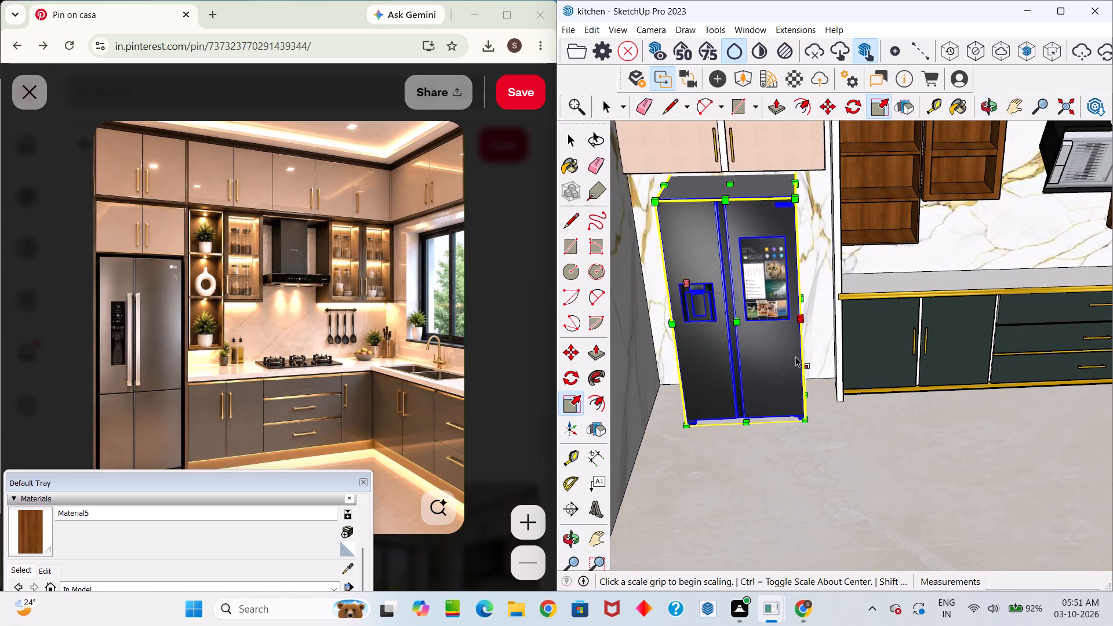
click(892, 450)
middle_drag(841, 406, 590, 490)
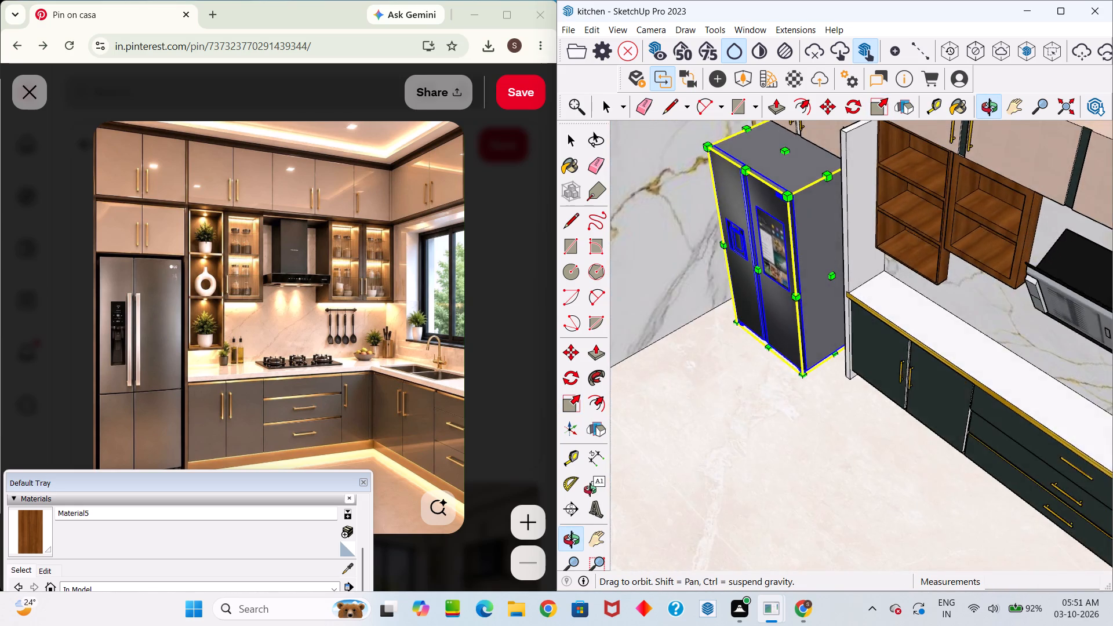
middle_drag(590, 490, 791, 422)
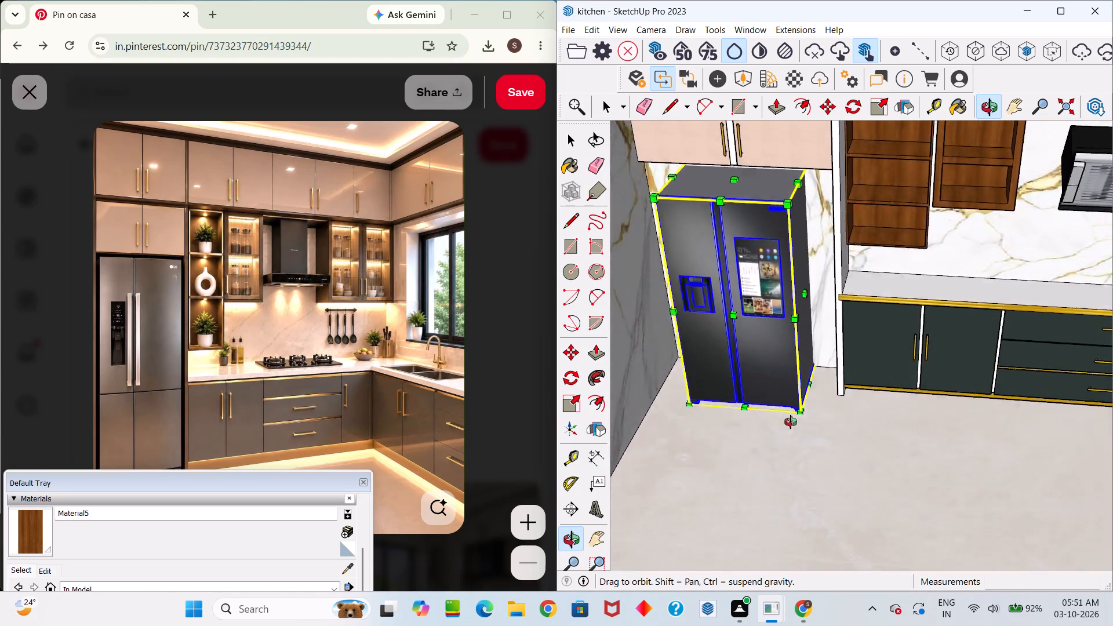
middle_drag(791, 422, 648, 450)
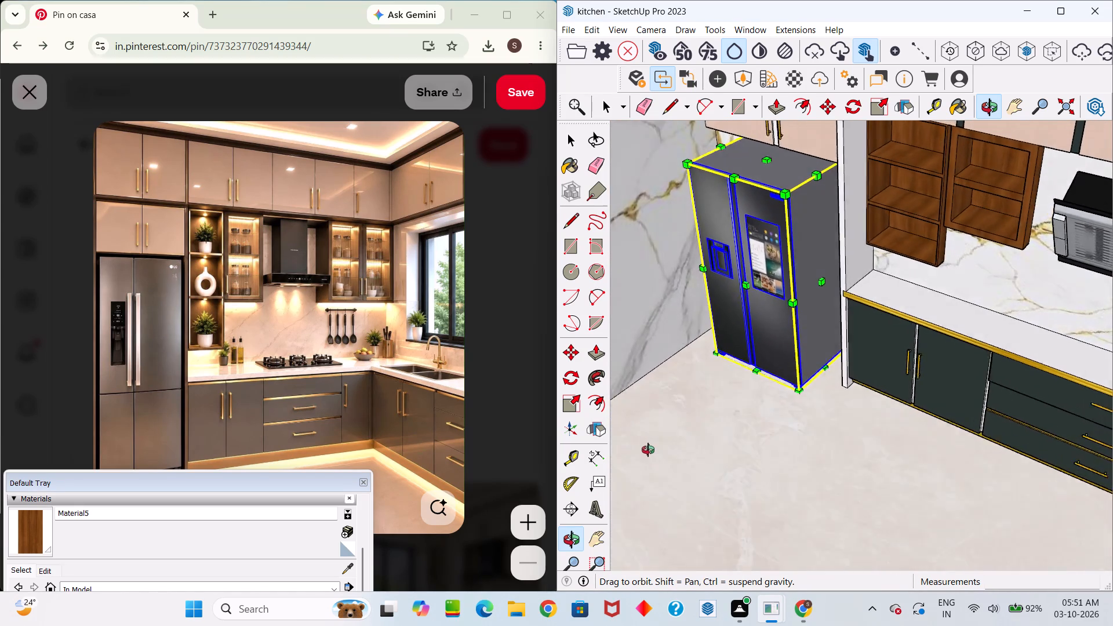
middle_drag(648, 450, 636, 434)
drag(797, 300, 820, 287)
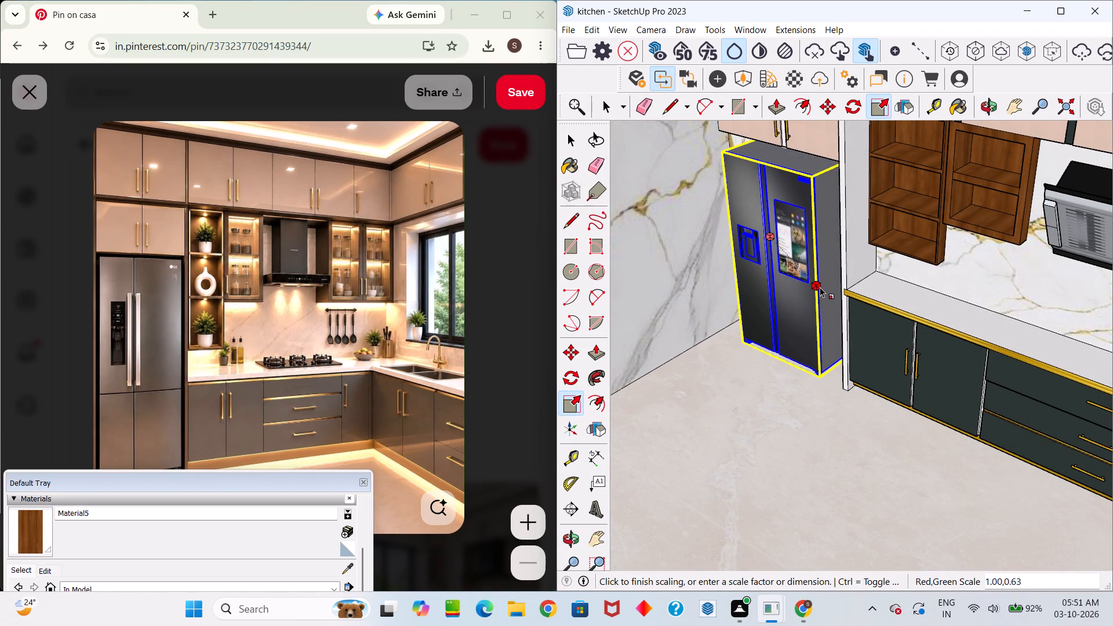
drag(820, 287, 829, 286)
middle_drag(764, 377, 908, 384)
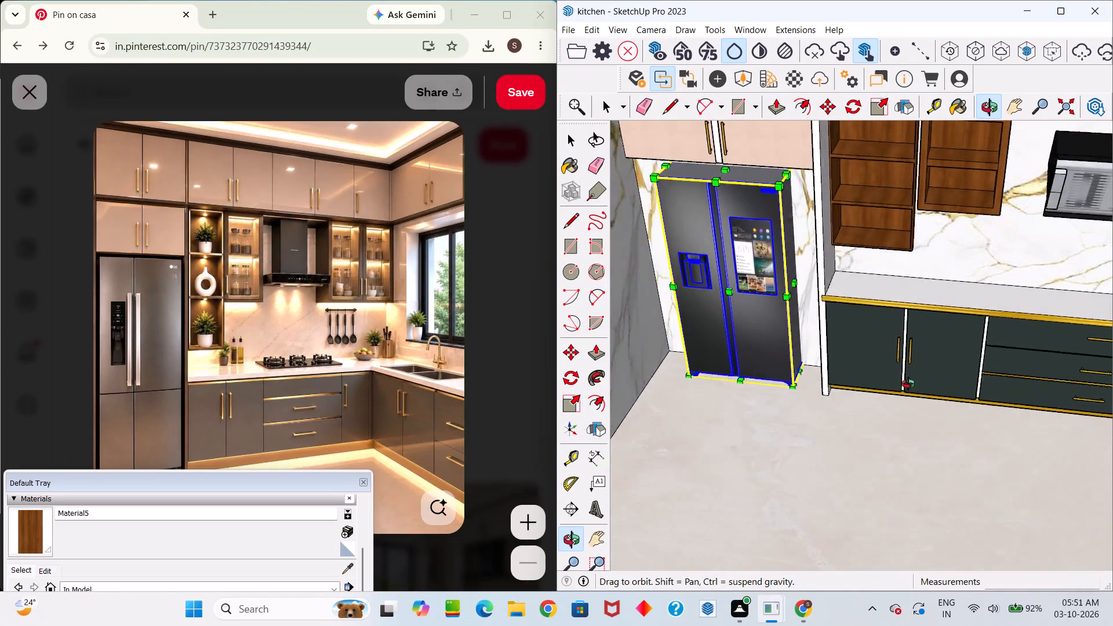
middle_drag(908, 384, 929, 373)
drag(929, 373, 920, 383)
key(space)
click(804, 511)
Examine how the shallower fridge sits in the alcove against the side panel, marble back wall and overhead cabinets.
scroll(809, 498, up, 4)
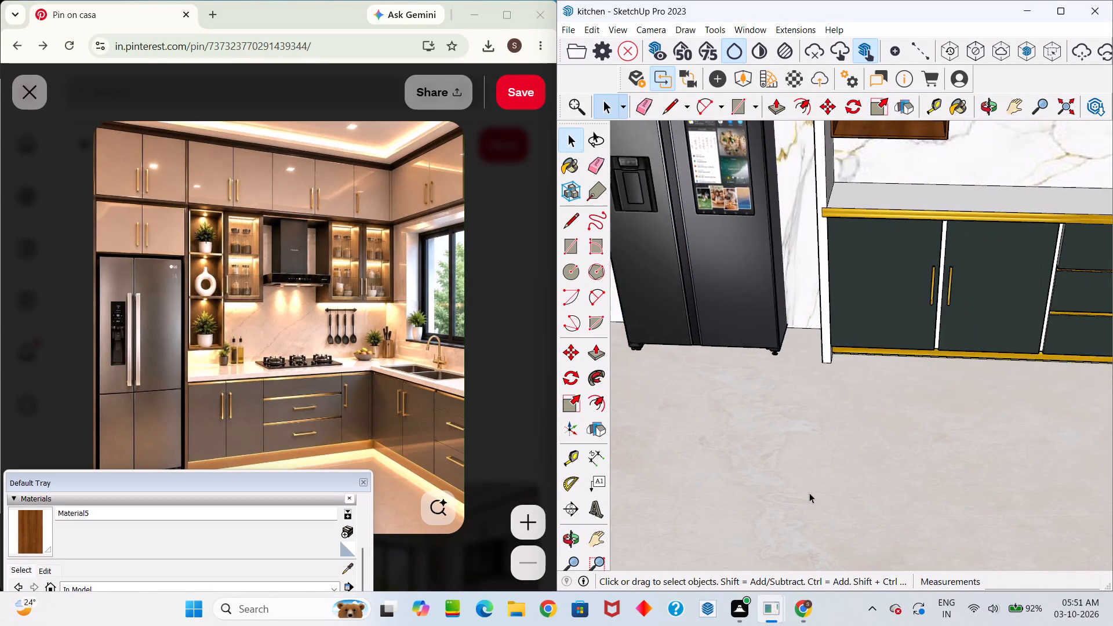
middle_drag(828, 519, 638, 543)
scroll(835, 530, down, 1)
scroll(703, 419, up, 1)
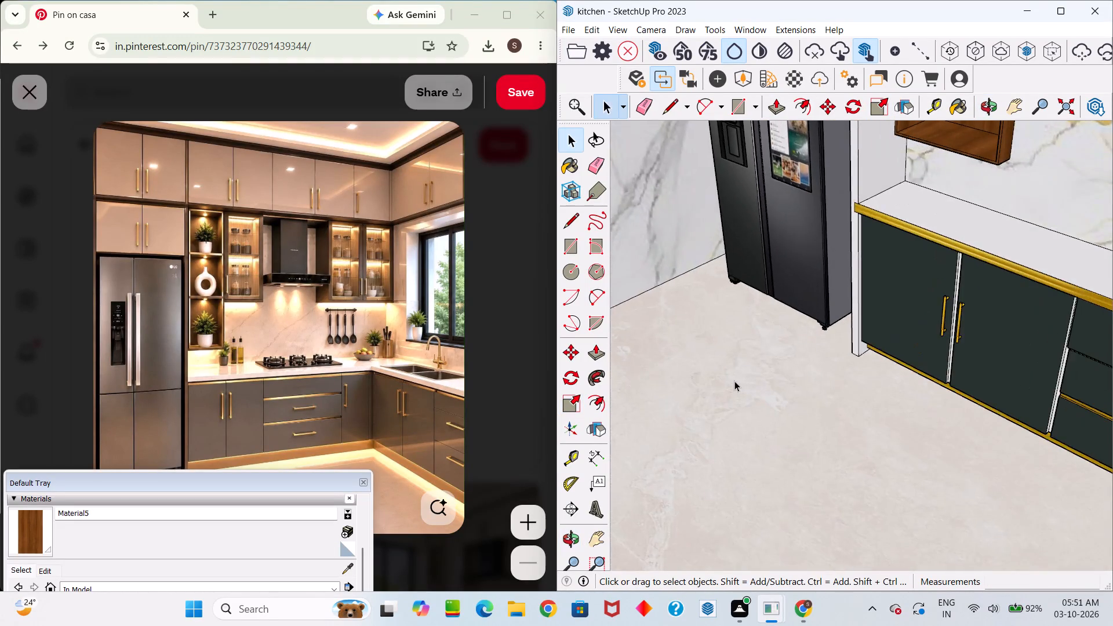
scroll(735, 381, down, 8)
middle_drag(741, 379, 867, 396)
scroll(773, 289, up, 5)
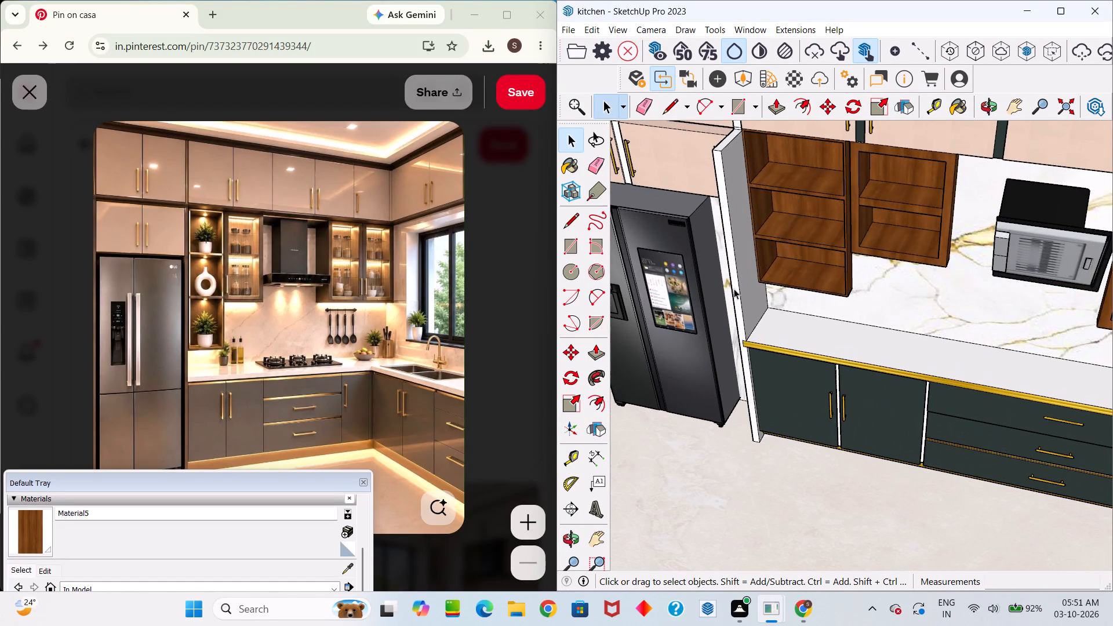
middle_drag(721, 285, 781, 191)
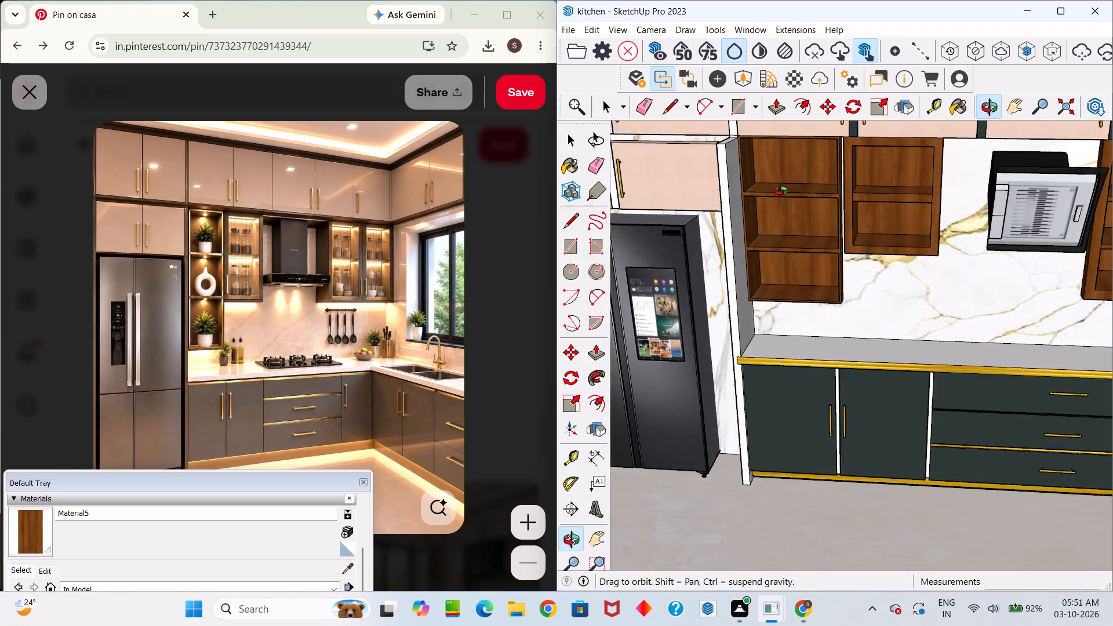
middle_drag(781, 191, 849, 112)
scroll(816, 161, down, 4)
scroll(785, 209, up, 1)
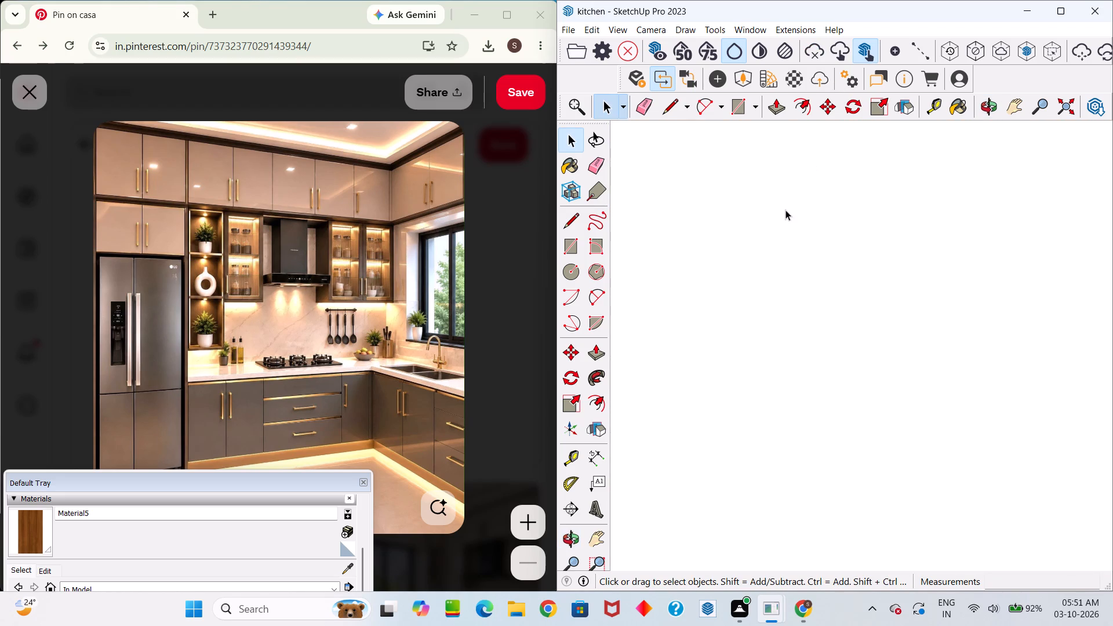
scroll(785, 210, up, 17)
scroll(783, 331, up, 13)
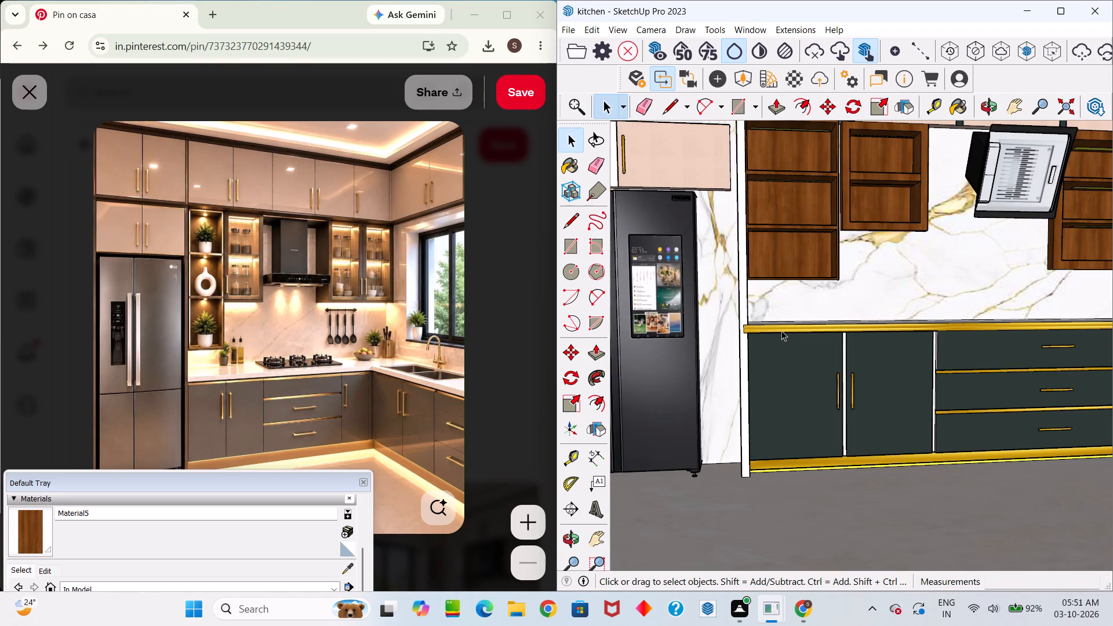
middle_drag(766, 449, 899, 441)
drag(781, 445, 899, 441)
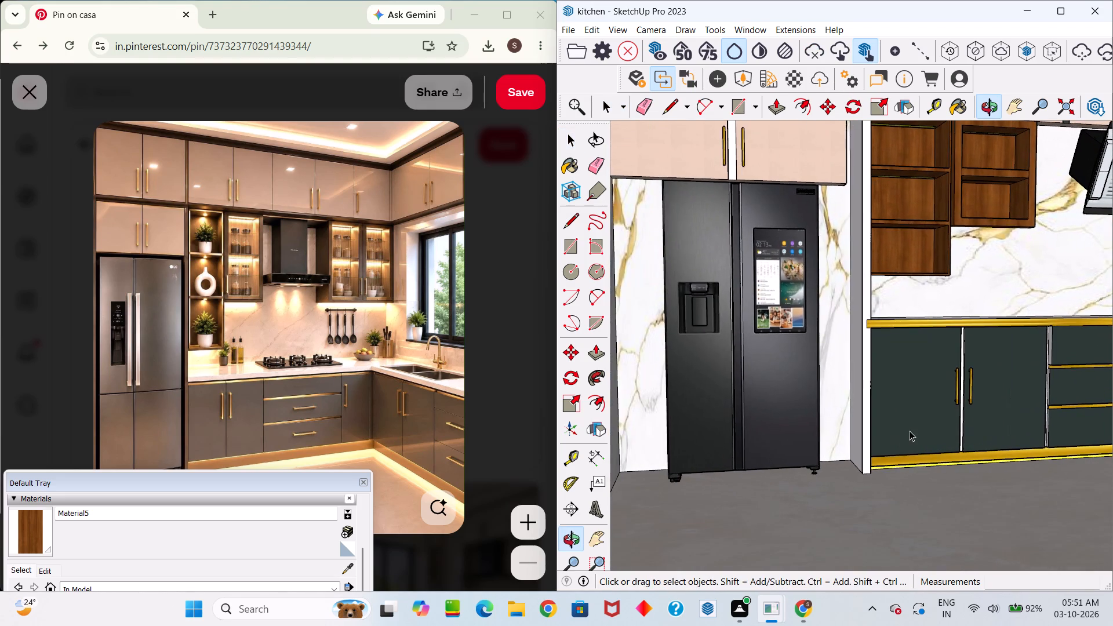
middle_drag(910, 431, 820, 482)
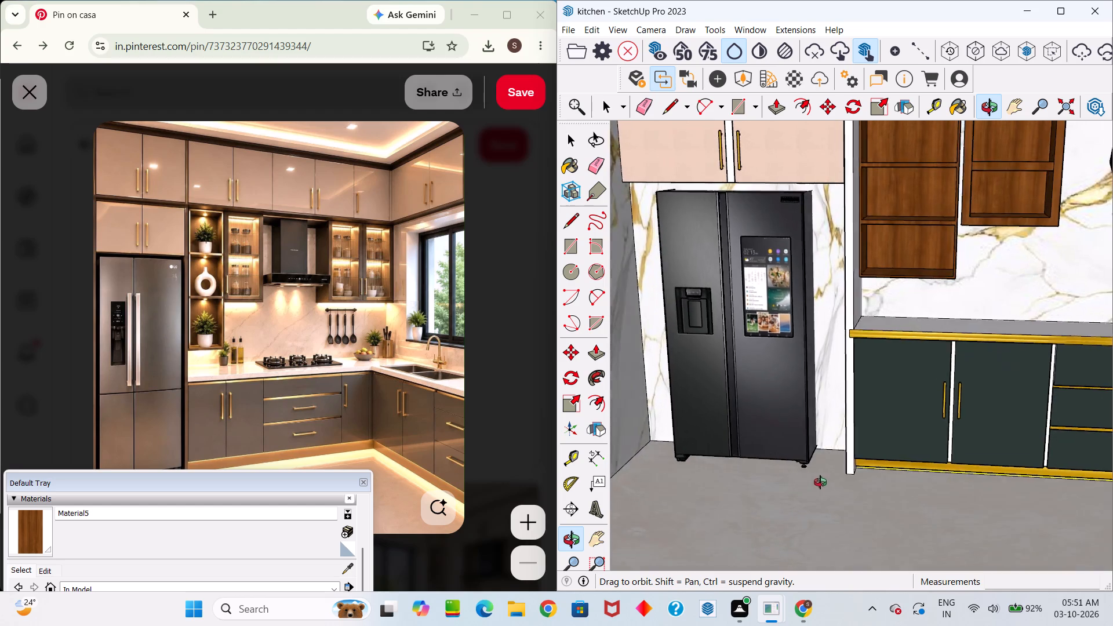
middle_drag(820, 482, 903, 454)
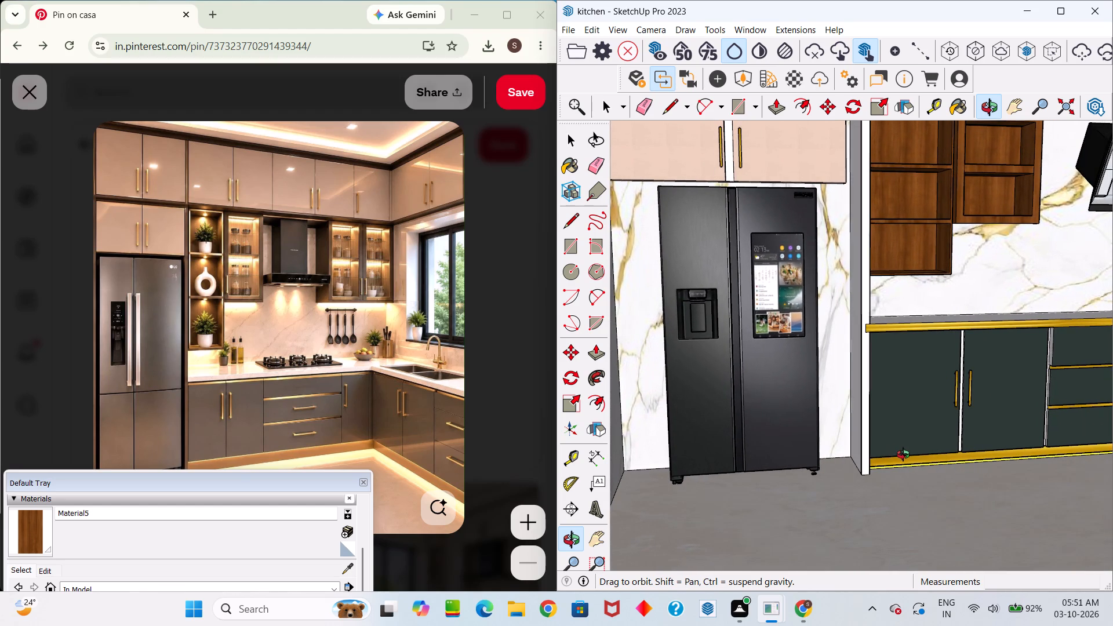
middle_drag(903, 454, 860, 474)
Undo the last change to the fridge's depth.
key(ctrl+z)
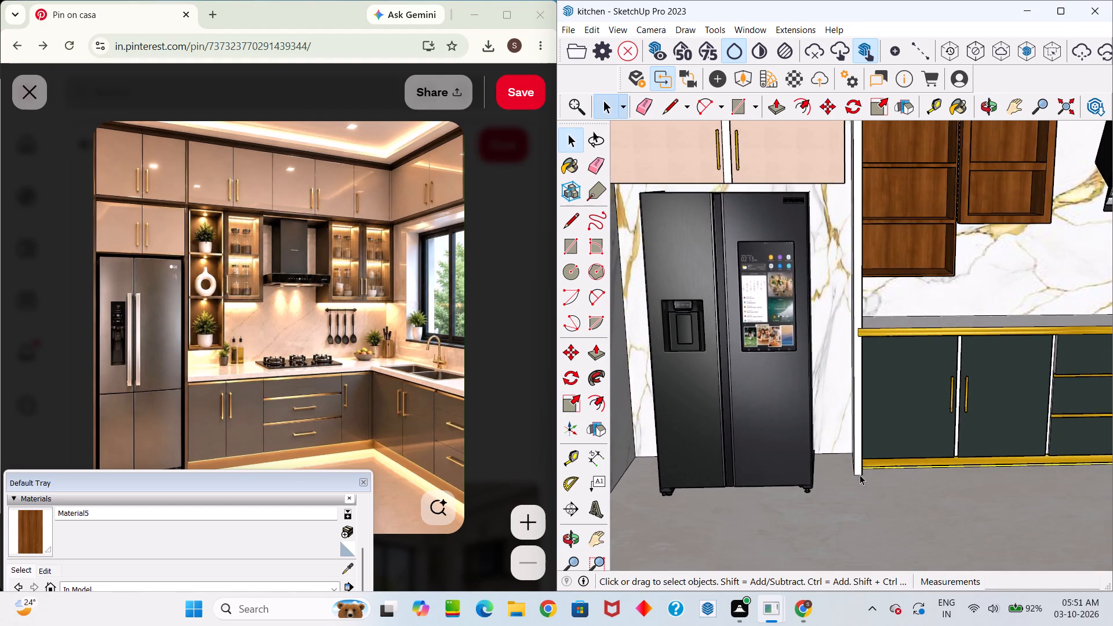
Select the fridge and scale it down slightly in width and height from its upper side edge, below the overhead cabinets.
scroll(859, 482, down, 1)
middle_drag(854, 520, 774, 569)
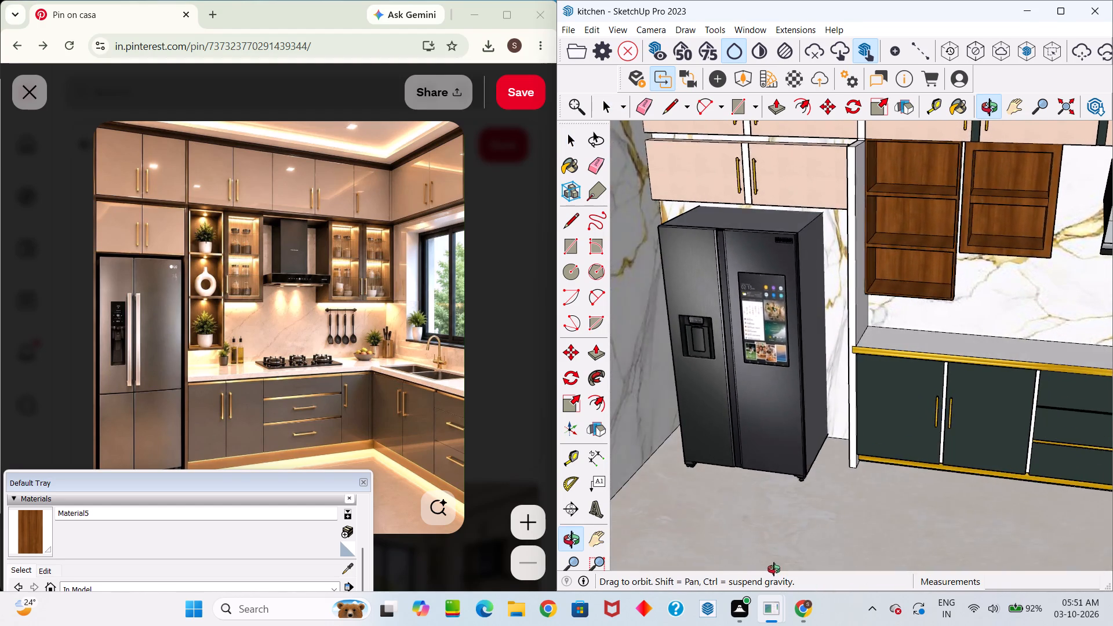
middle_drag(774, 569, 752, 555)
scroll(752, 555, down, 5)
middle_drag(781, 475, 686, 607)
scroll(840, 345, up, 19)
middle_drag(791, 332, 916, 432)
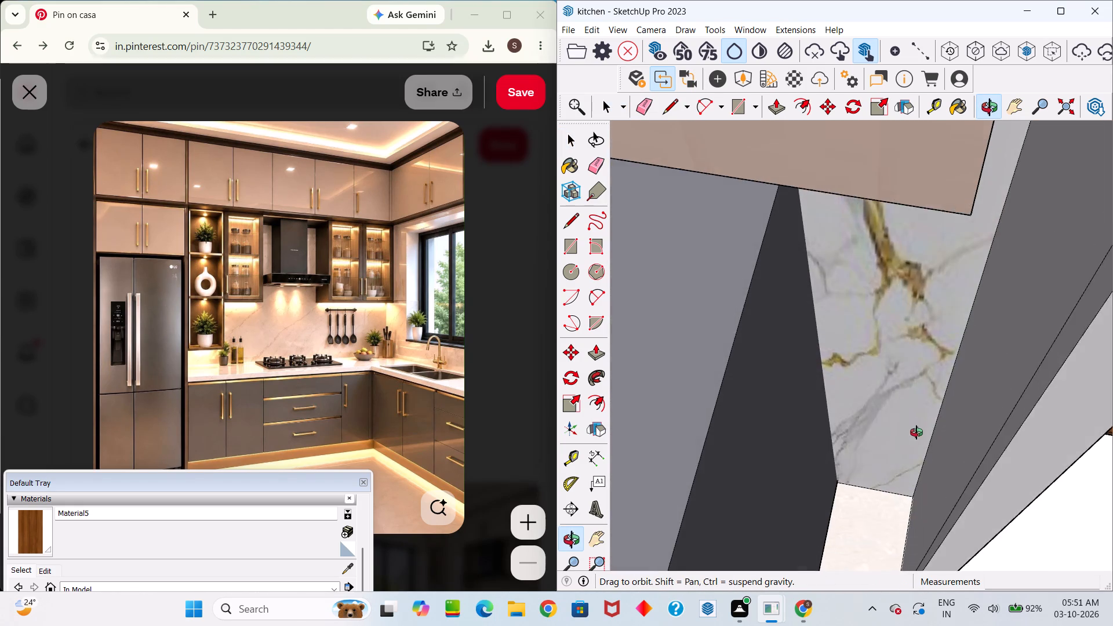
middle_drag(916, 432, 908, 453)
click(817, 369)
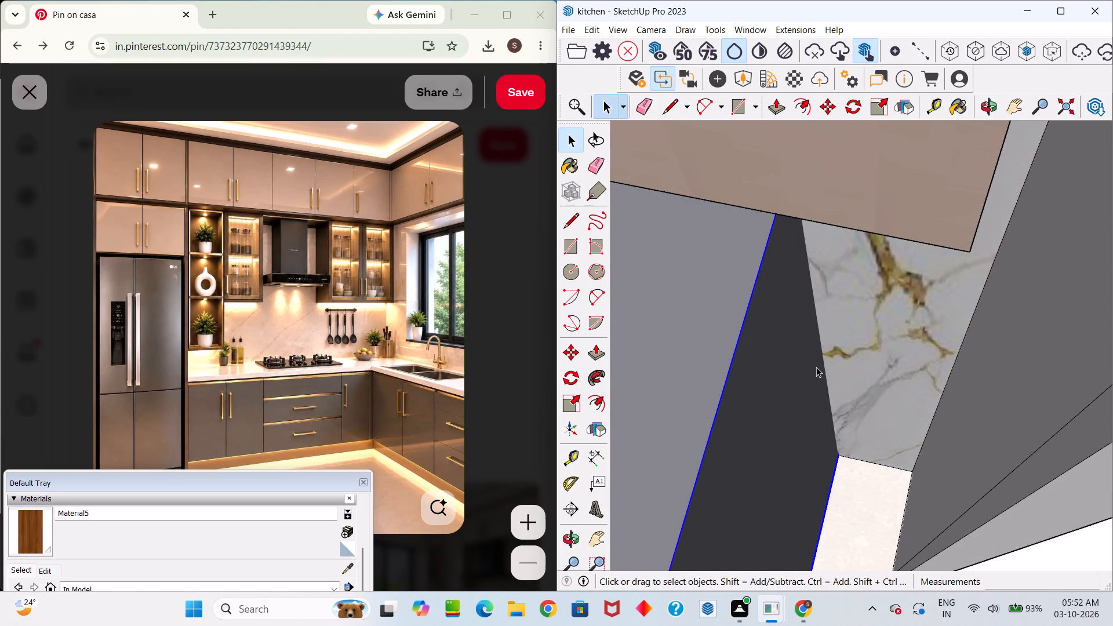
key(s)
middle_drag(776, 292, 769, 266)
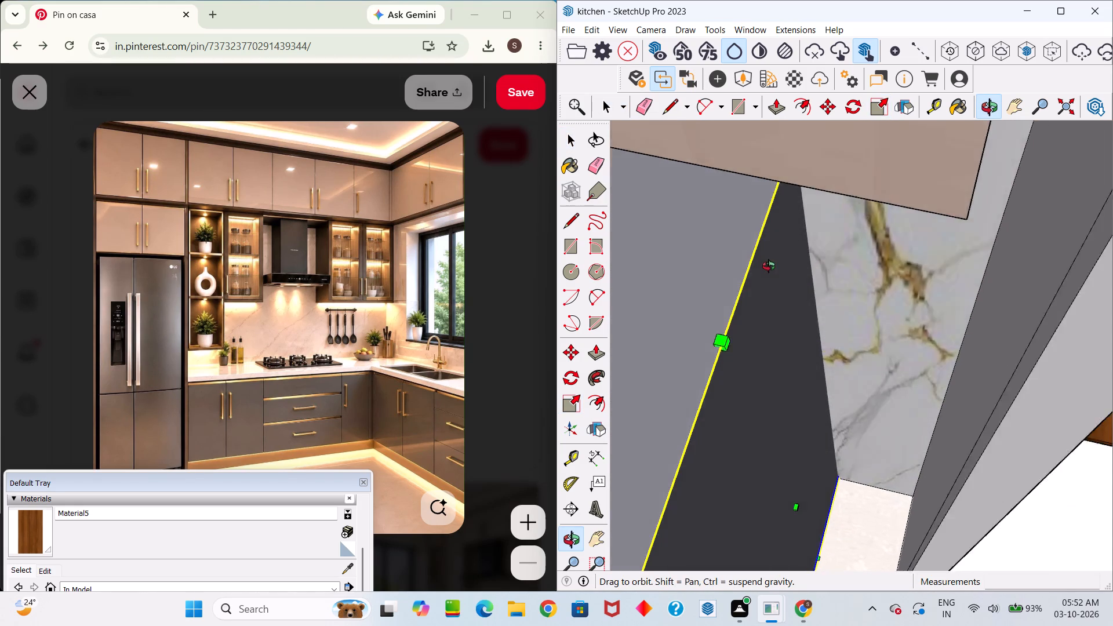
middle_drag(769, 266, 779, 194)
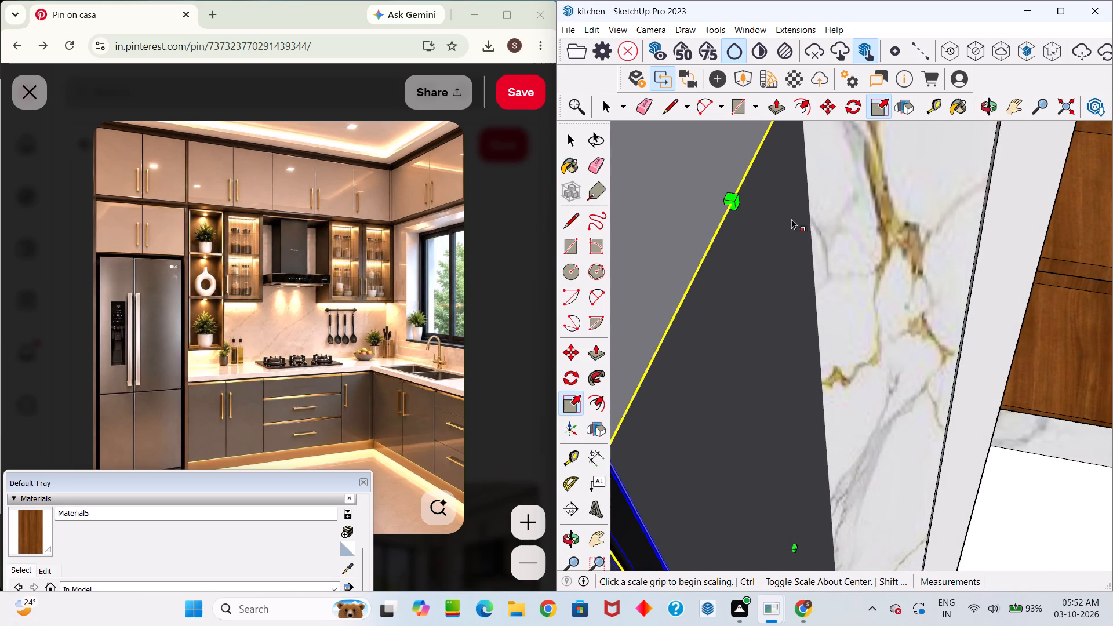
drag(740, 201, 723, 228)
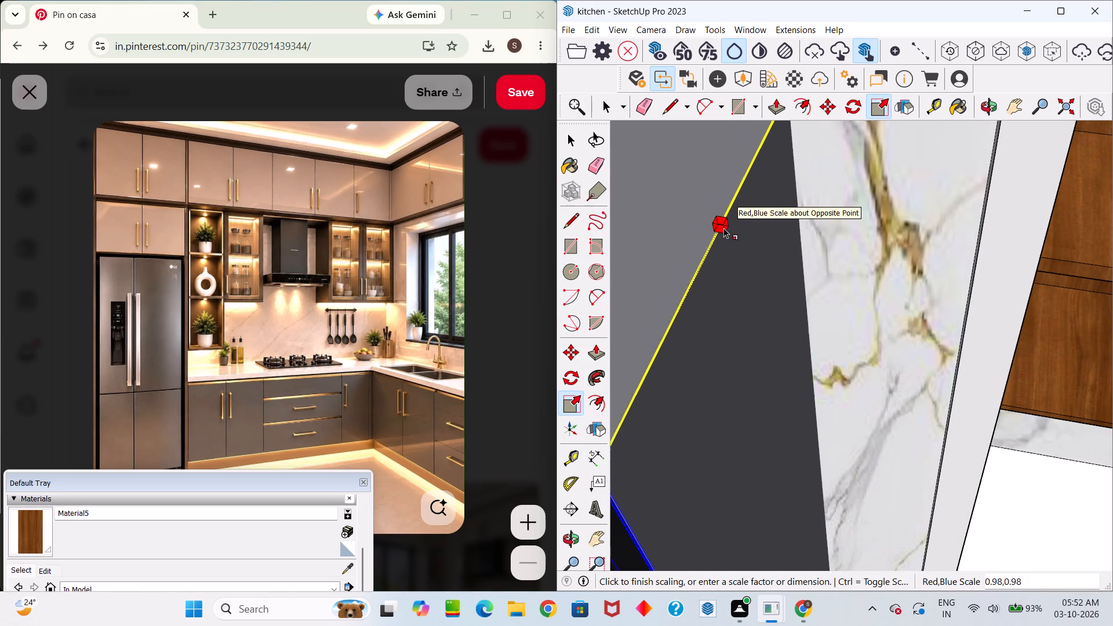
drag(723, 228, 712, 252)
key(space)
Scale the fridge down a little further in width and height from the same upper side edge.
scroll(728, 239, down, 10)
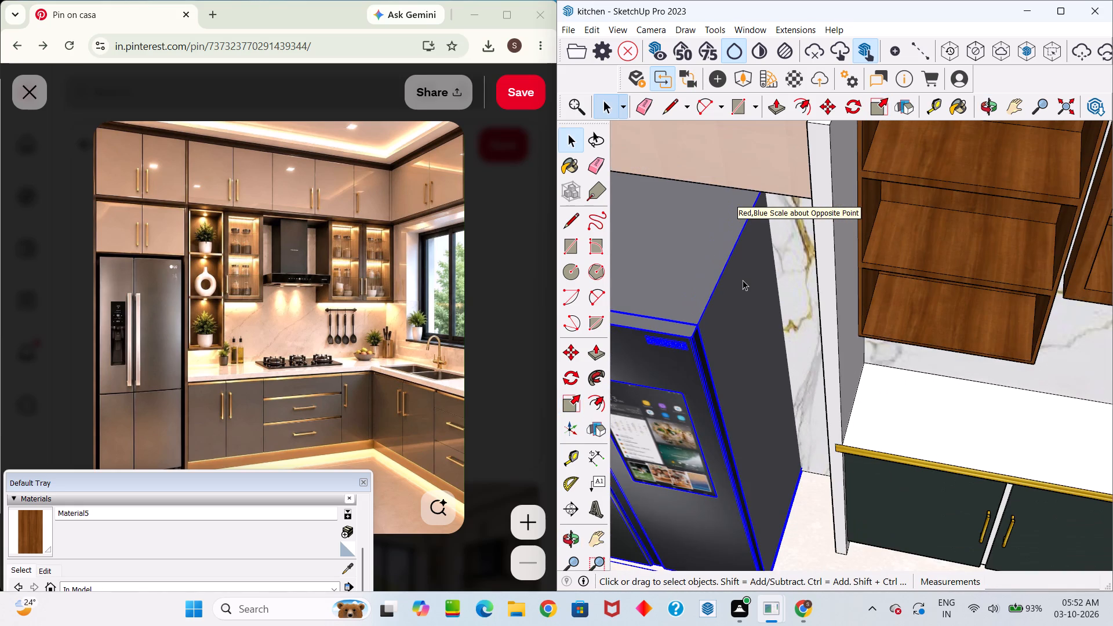
key(s)
drag(738, 242, 732, 258)
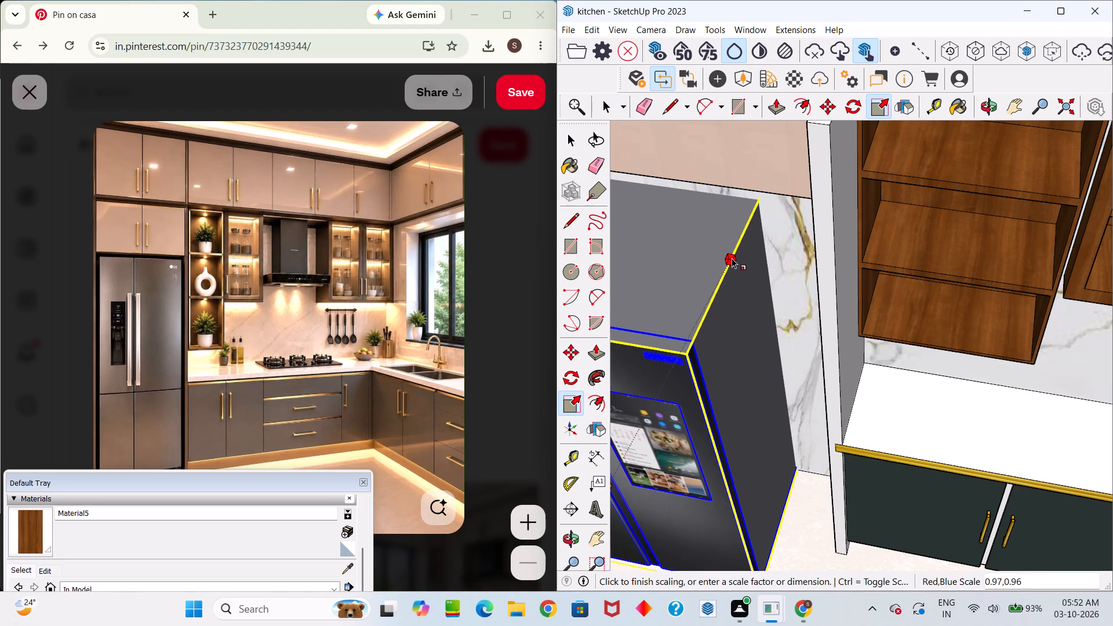
drag(732, 258, 721, 274)
Narrow the fridge slightly along the red axis from the side facing the tall panel.
middle_drag(737, 264, 808, 168)
scroll(812, 186, down, 3)
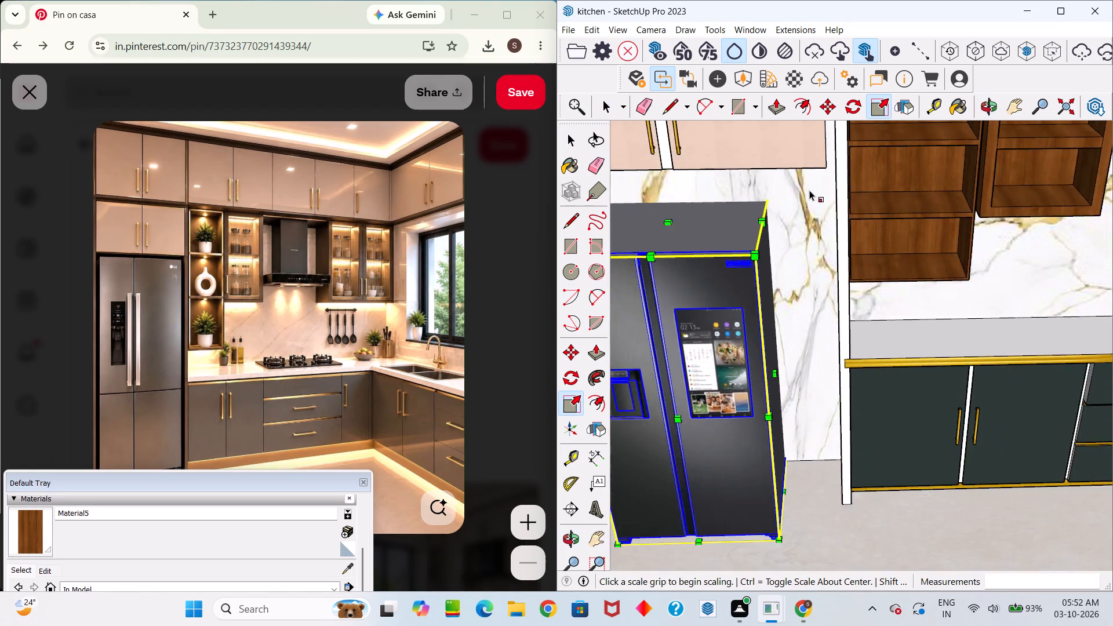
scroll(809, 190, down, 5)
middle_drag(787, 318, 670, 308)
scroll(756, 319, up, 3)
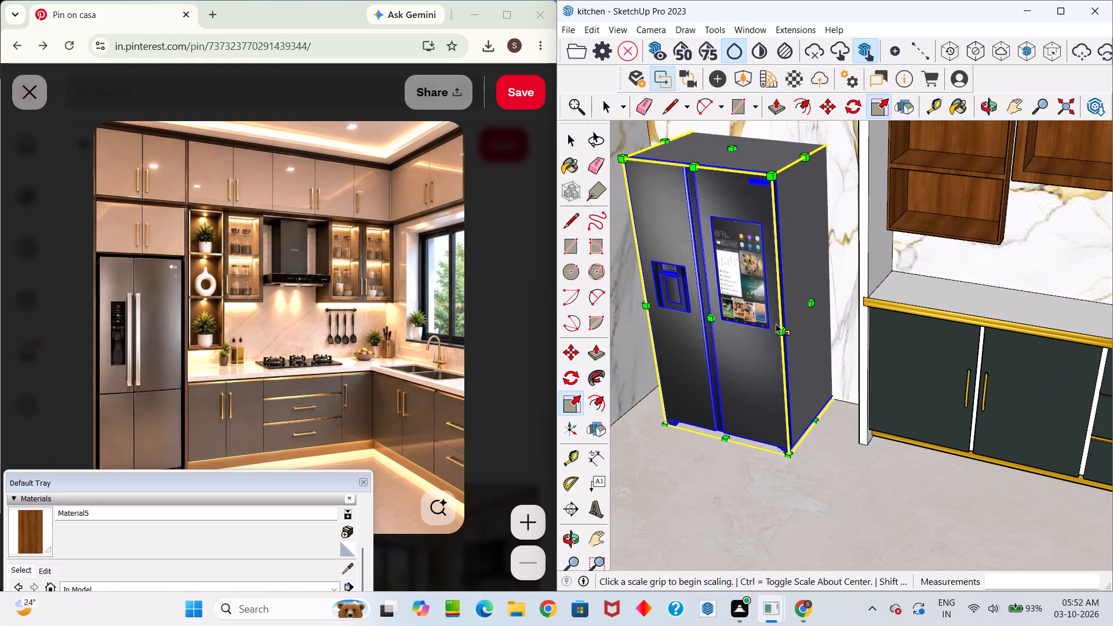
drag(812, 303, 797, 319)
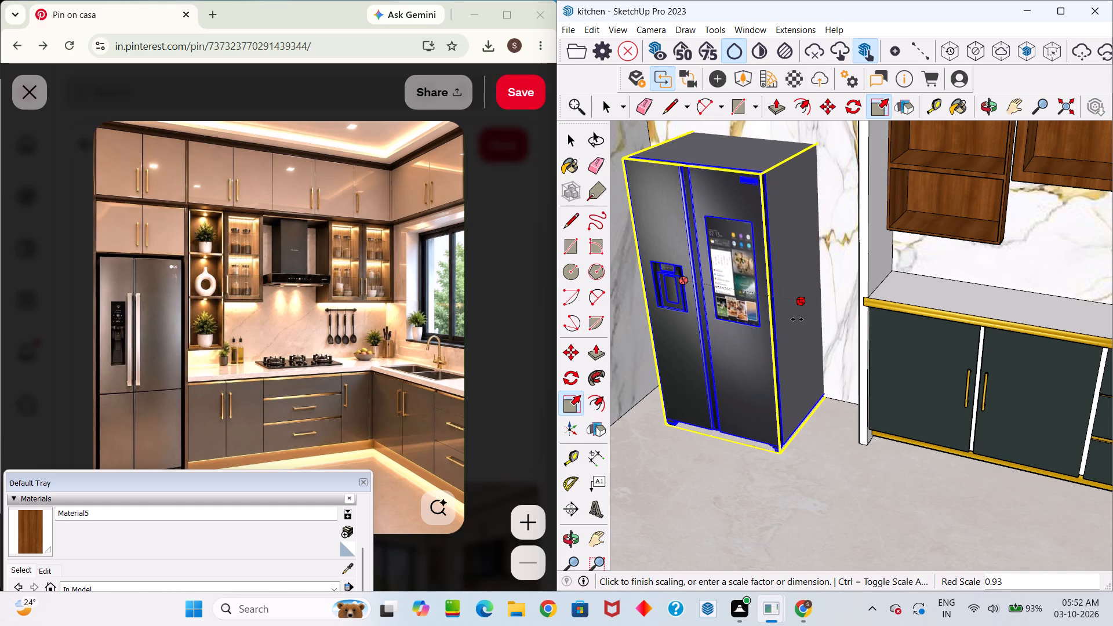
drag(797, 319, 809, 322)
scroll(821, 301, up, 4)
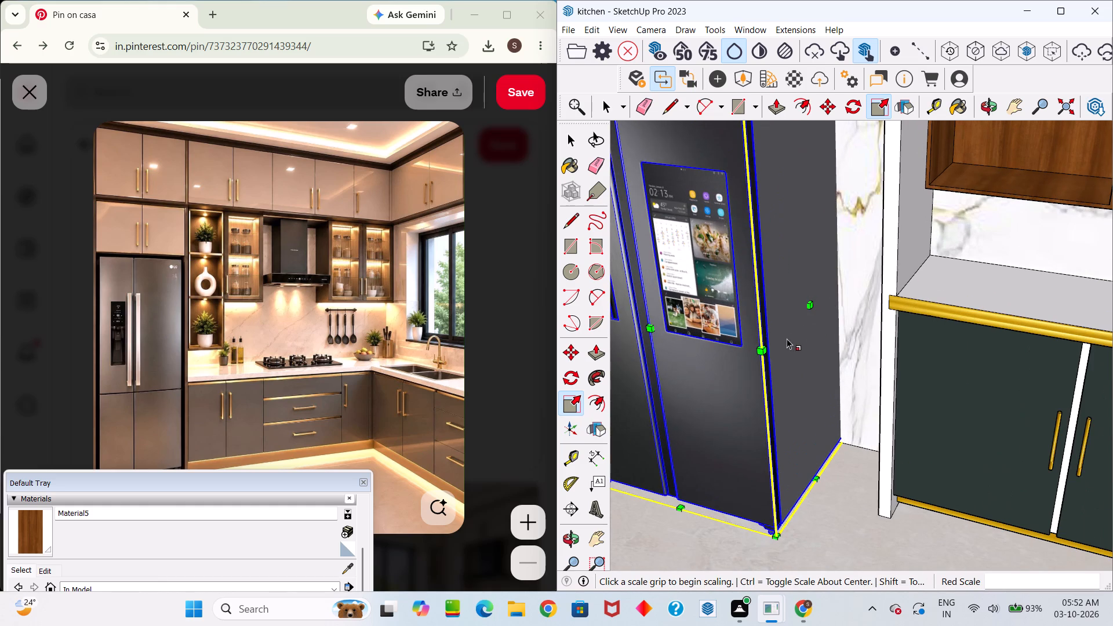
Deepen the fridge to a scale of about 1.13 along the green axis from its front vertical edge beside the tall panel.
drag(765, 351, 754, 365)
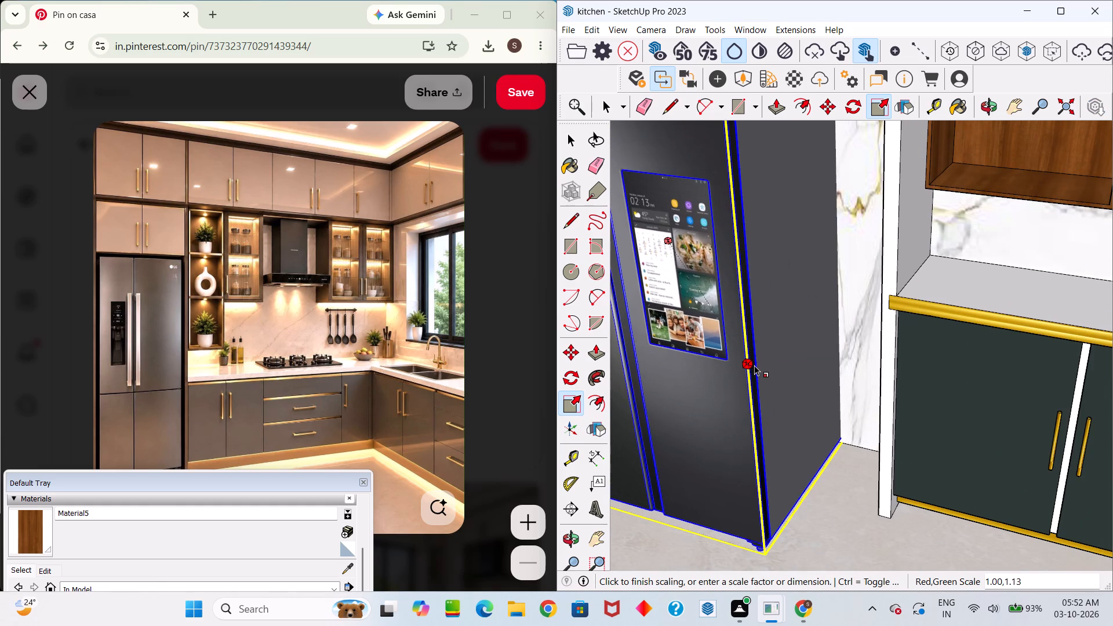
drag(754, 365, 754, 366)
Reduce the fridge's depth to a scale of 0.81 along the green axis from its top front edge, keeping the height scale at 1.00.
scroll(821, 412, up, 5)
middle_drag(841, 437, 828, 427)
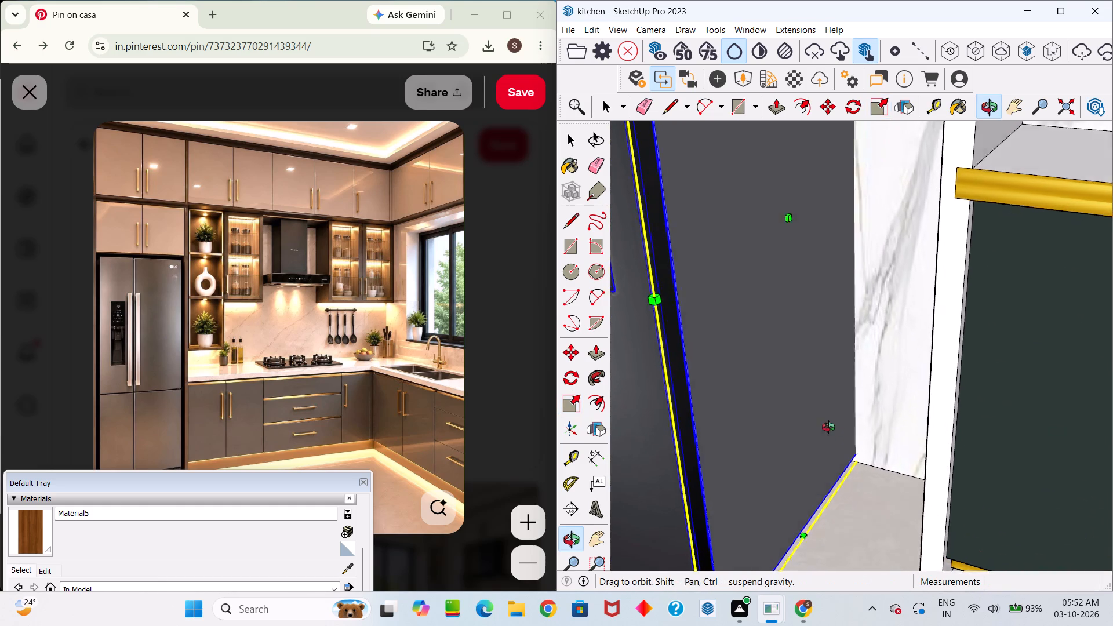
middle_drag(828, 427, 820, 519)
scroll(820, 523, down, 12)
middle_drag(828, 445, 889, 331)
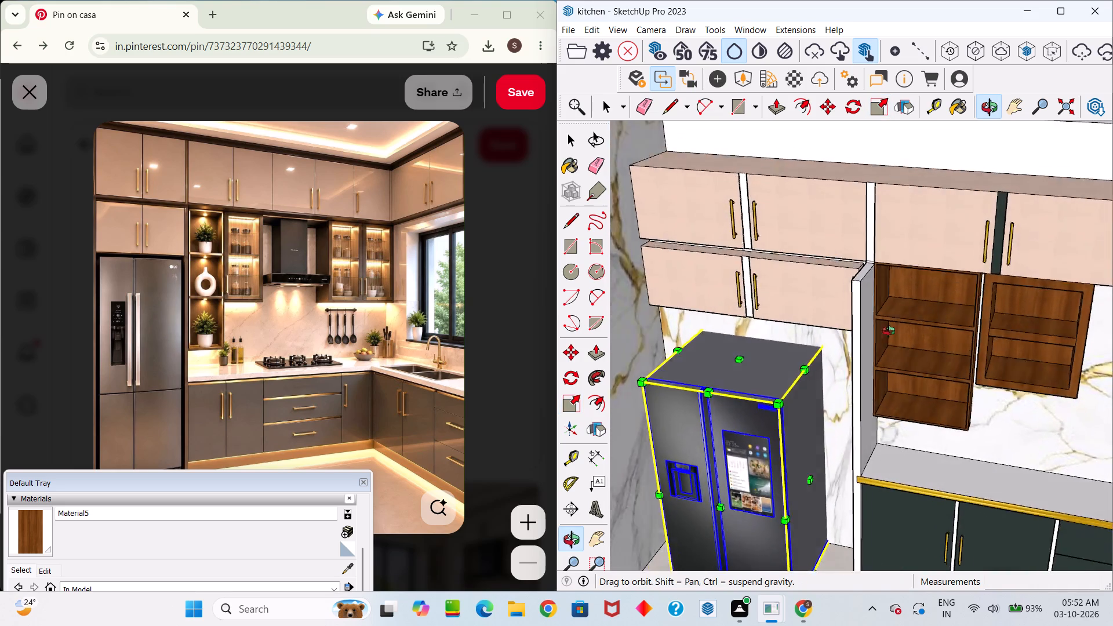
middle_drag(889, 331, 928, 329)
drag(722, 397, 729, 385)
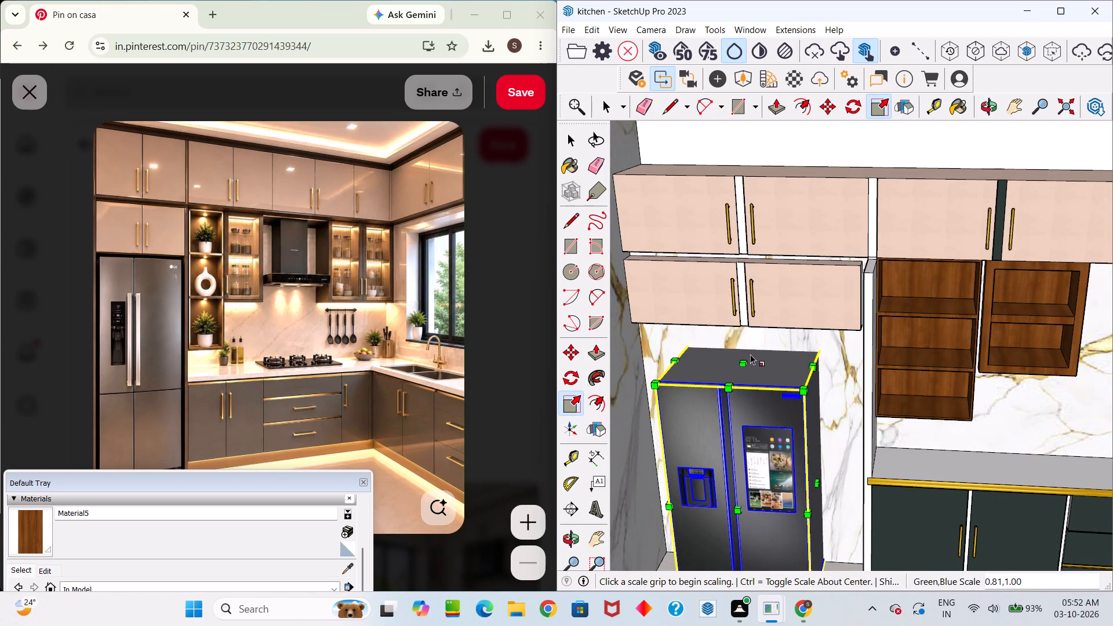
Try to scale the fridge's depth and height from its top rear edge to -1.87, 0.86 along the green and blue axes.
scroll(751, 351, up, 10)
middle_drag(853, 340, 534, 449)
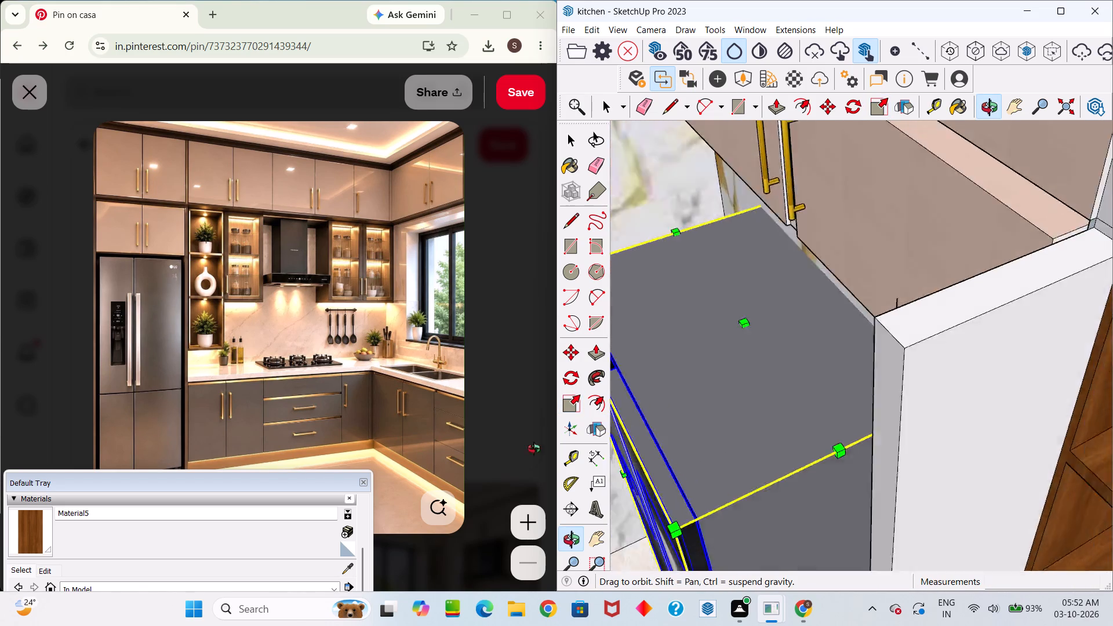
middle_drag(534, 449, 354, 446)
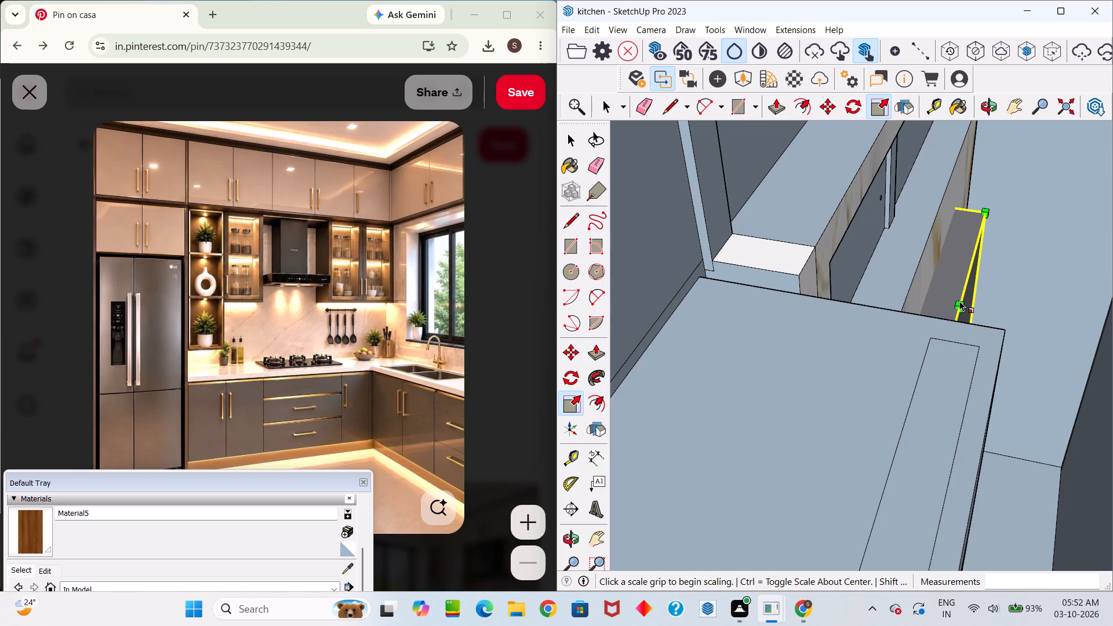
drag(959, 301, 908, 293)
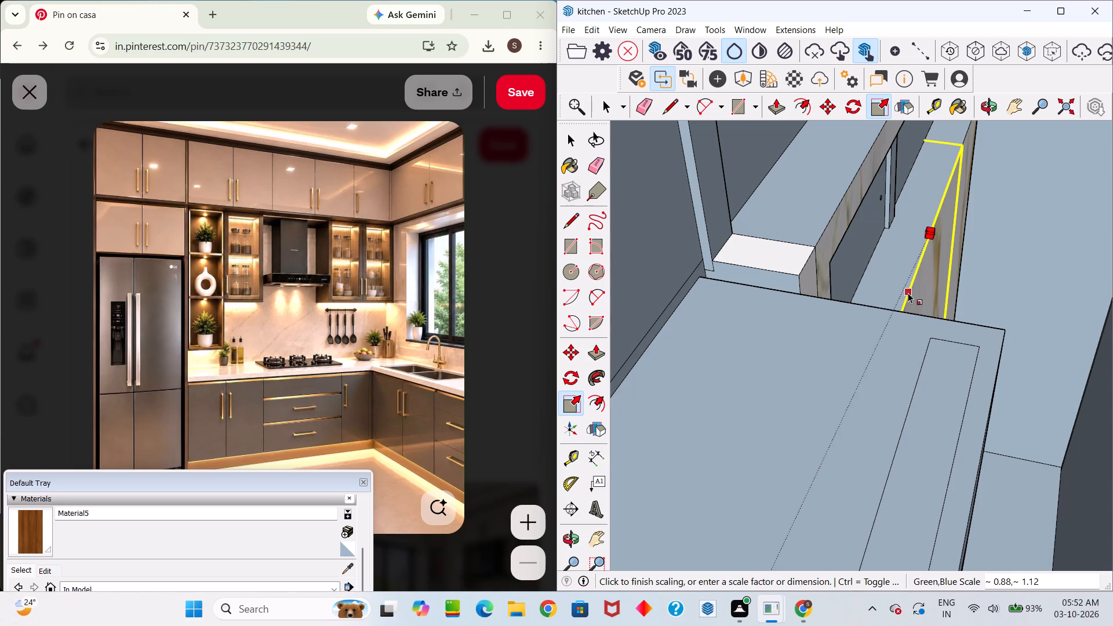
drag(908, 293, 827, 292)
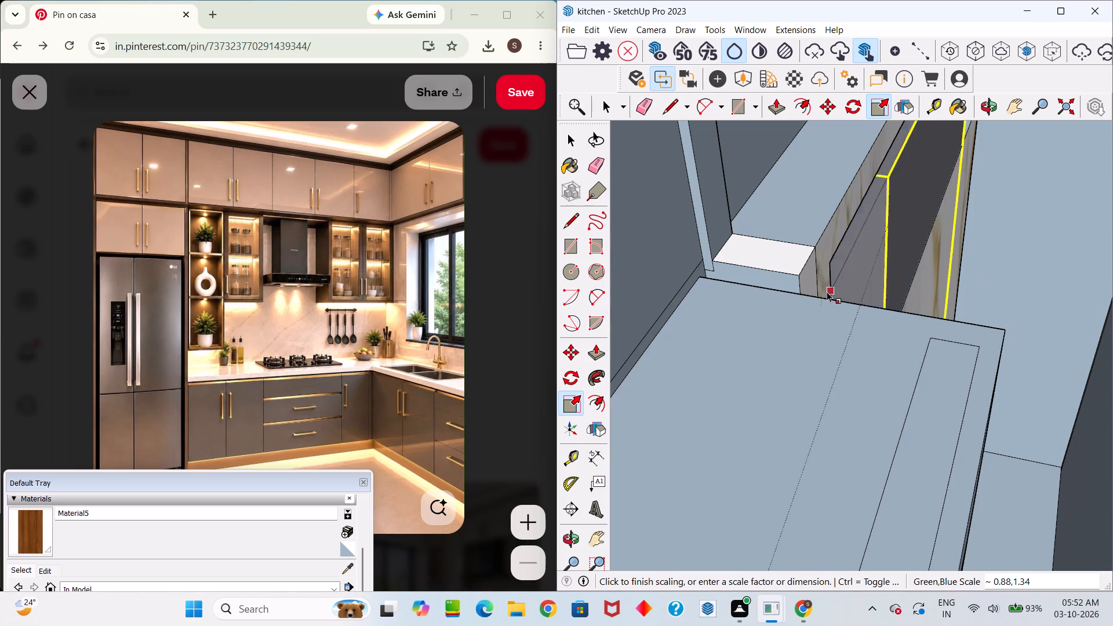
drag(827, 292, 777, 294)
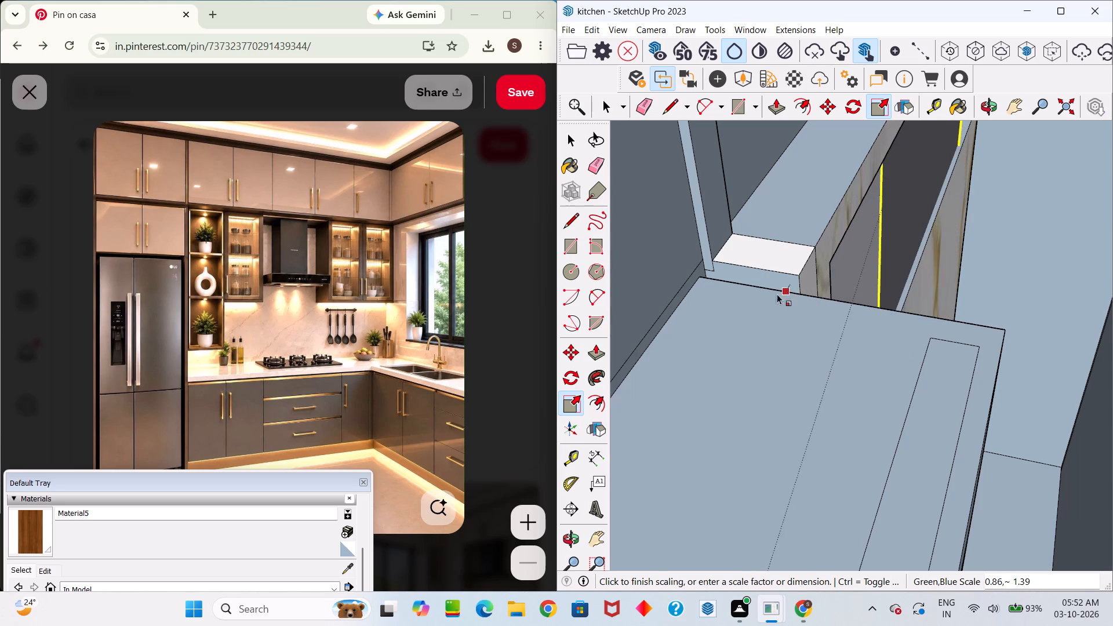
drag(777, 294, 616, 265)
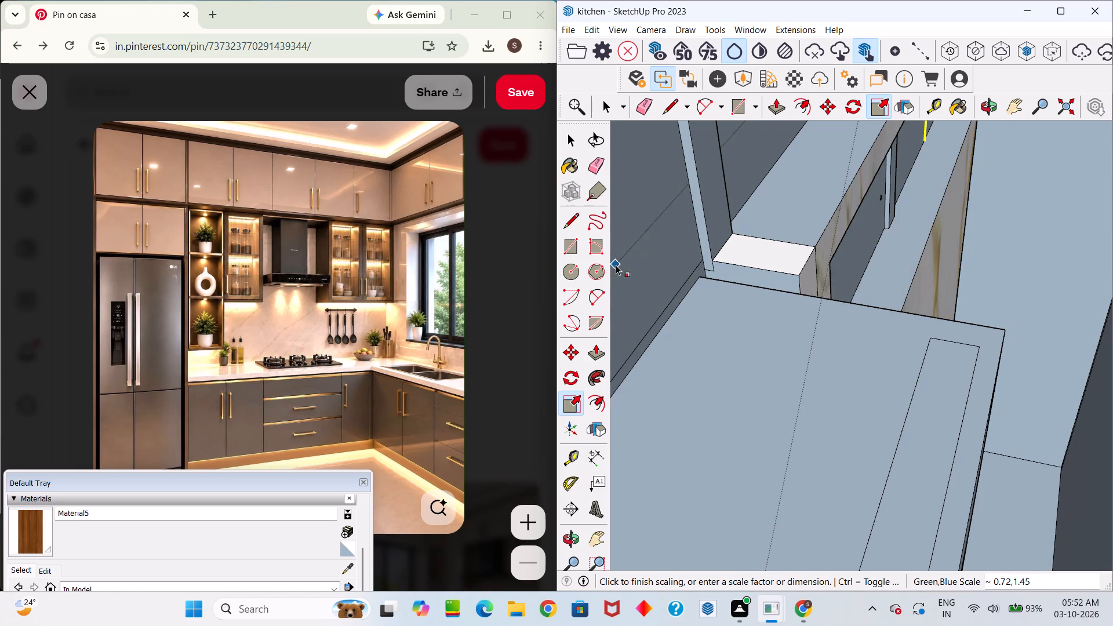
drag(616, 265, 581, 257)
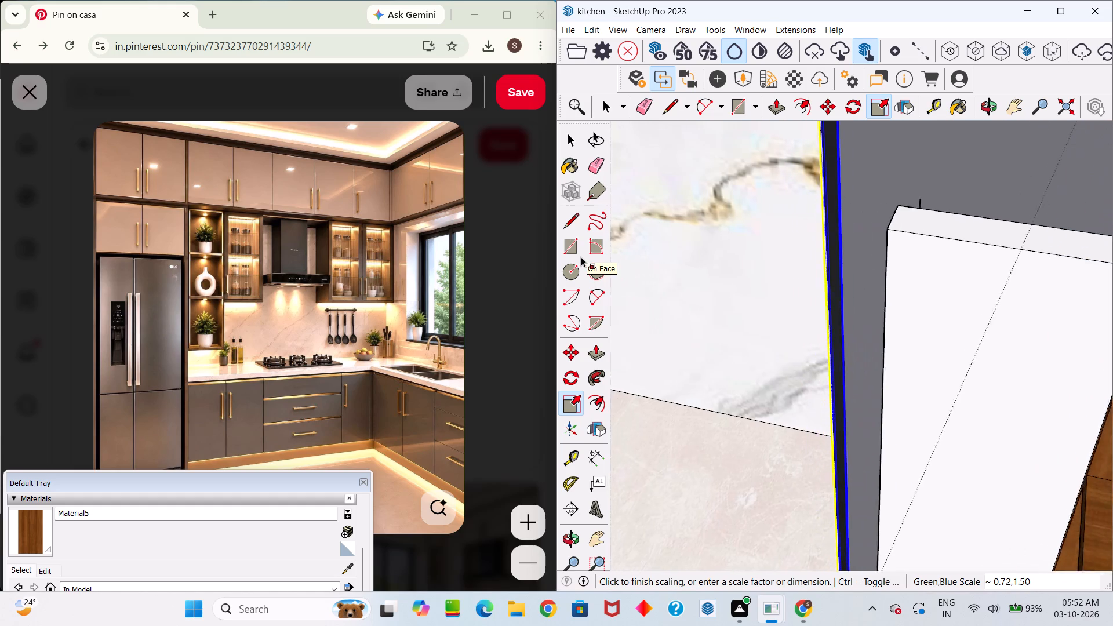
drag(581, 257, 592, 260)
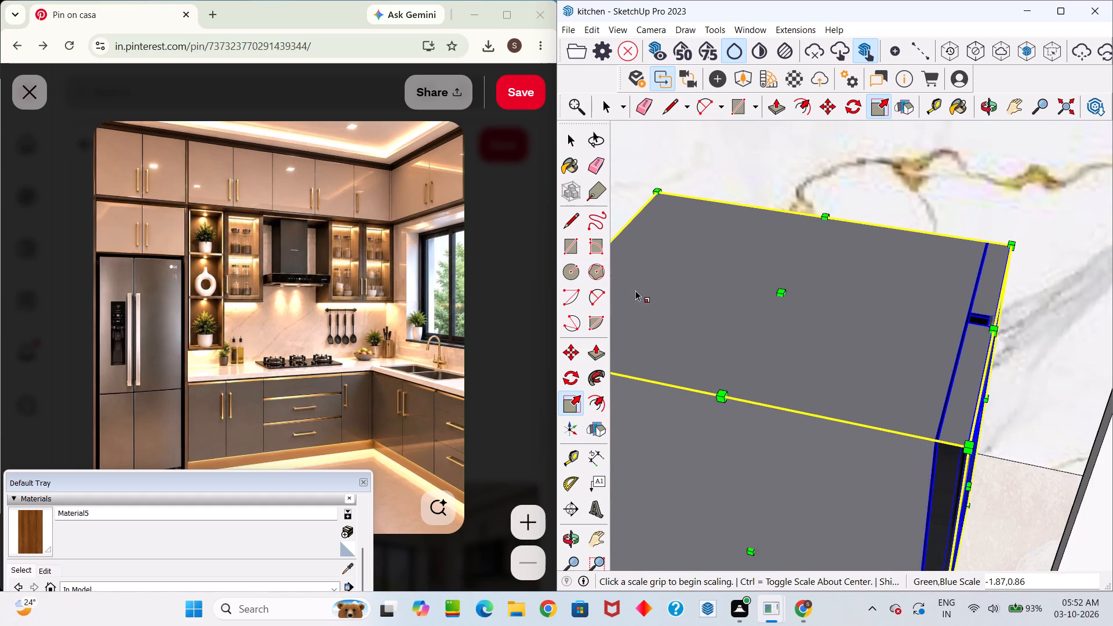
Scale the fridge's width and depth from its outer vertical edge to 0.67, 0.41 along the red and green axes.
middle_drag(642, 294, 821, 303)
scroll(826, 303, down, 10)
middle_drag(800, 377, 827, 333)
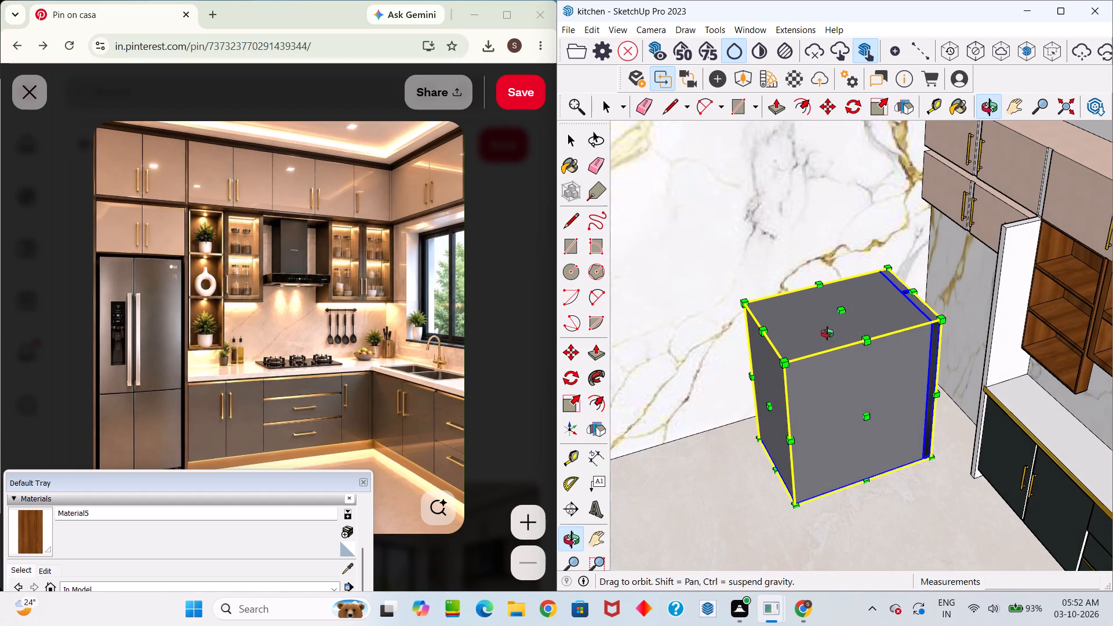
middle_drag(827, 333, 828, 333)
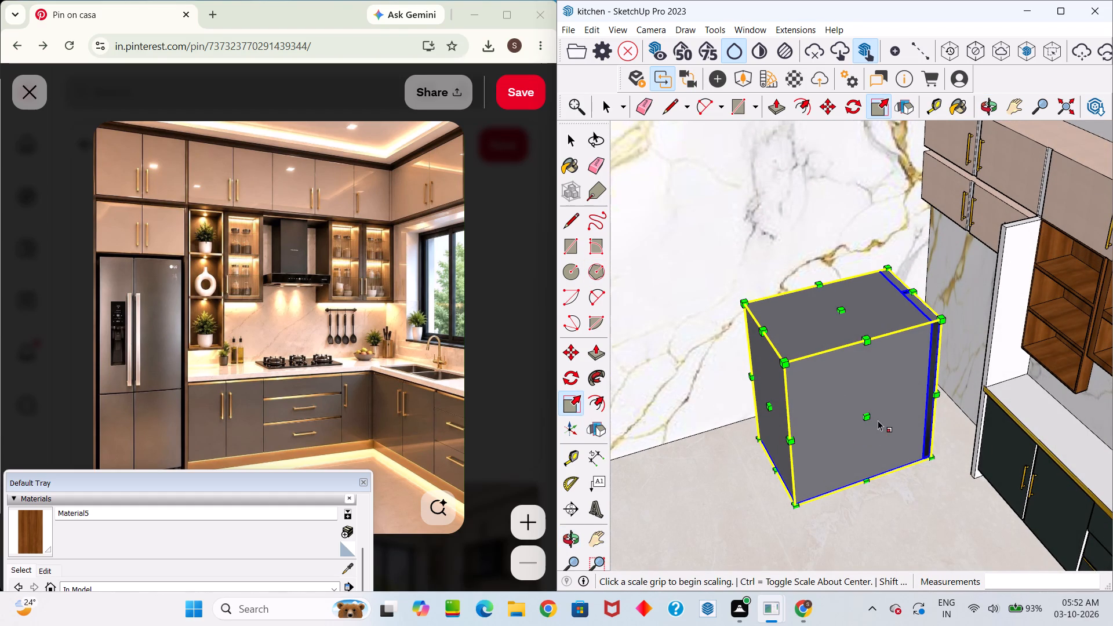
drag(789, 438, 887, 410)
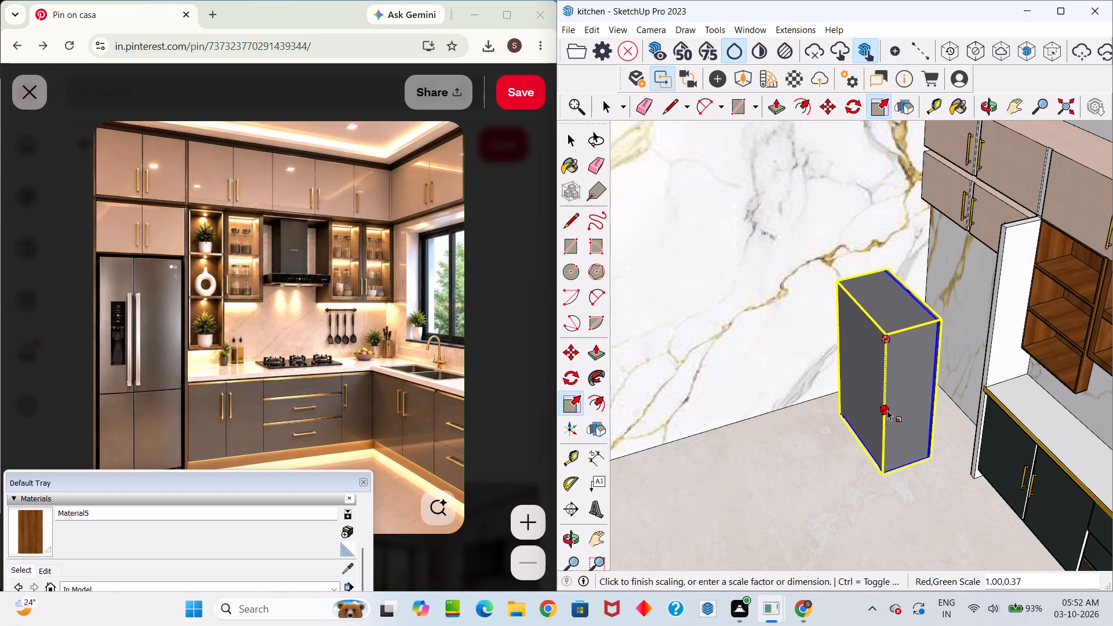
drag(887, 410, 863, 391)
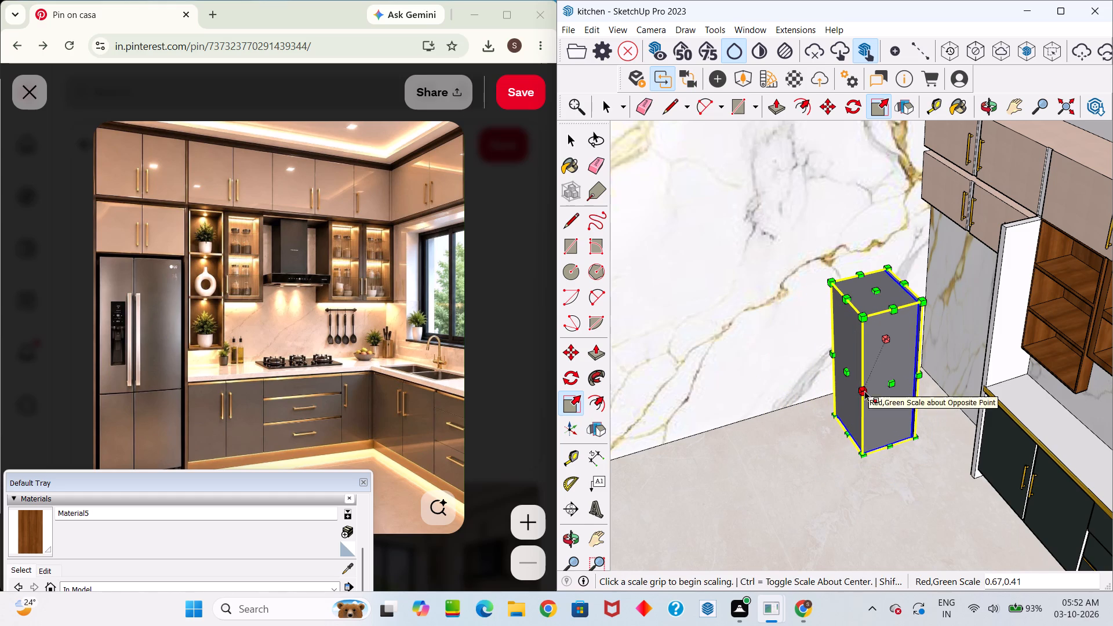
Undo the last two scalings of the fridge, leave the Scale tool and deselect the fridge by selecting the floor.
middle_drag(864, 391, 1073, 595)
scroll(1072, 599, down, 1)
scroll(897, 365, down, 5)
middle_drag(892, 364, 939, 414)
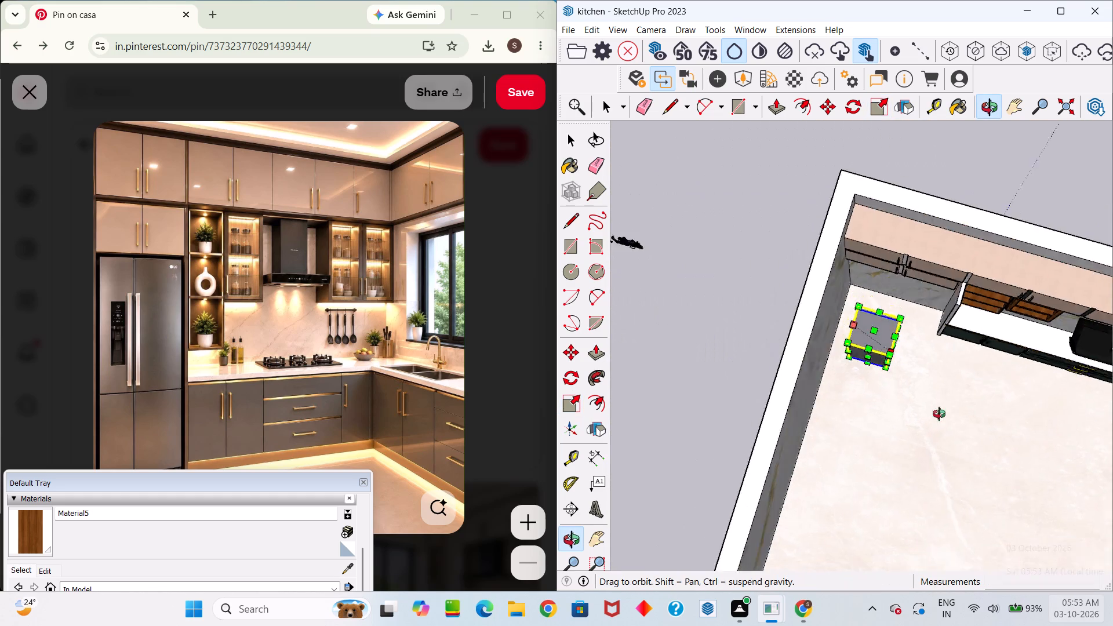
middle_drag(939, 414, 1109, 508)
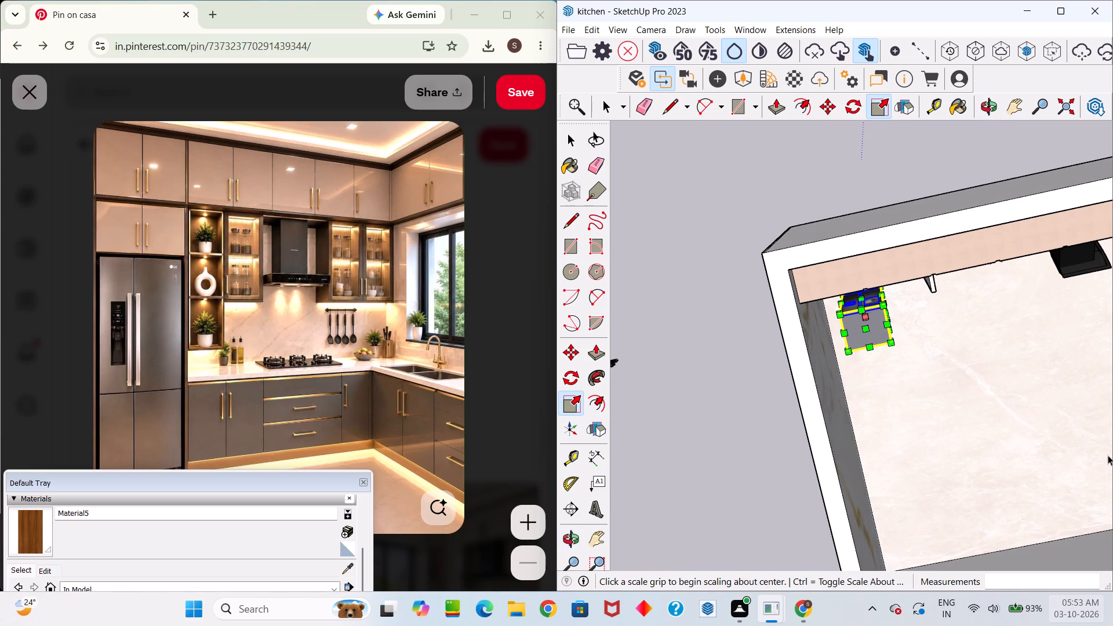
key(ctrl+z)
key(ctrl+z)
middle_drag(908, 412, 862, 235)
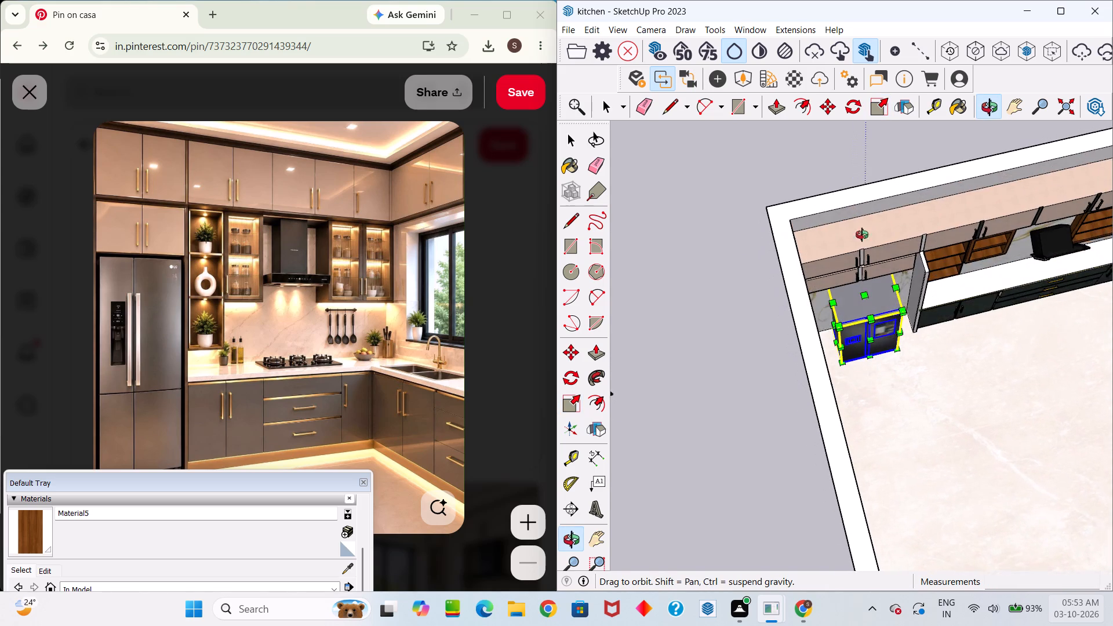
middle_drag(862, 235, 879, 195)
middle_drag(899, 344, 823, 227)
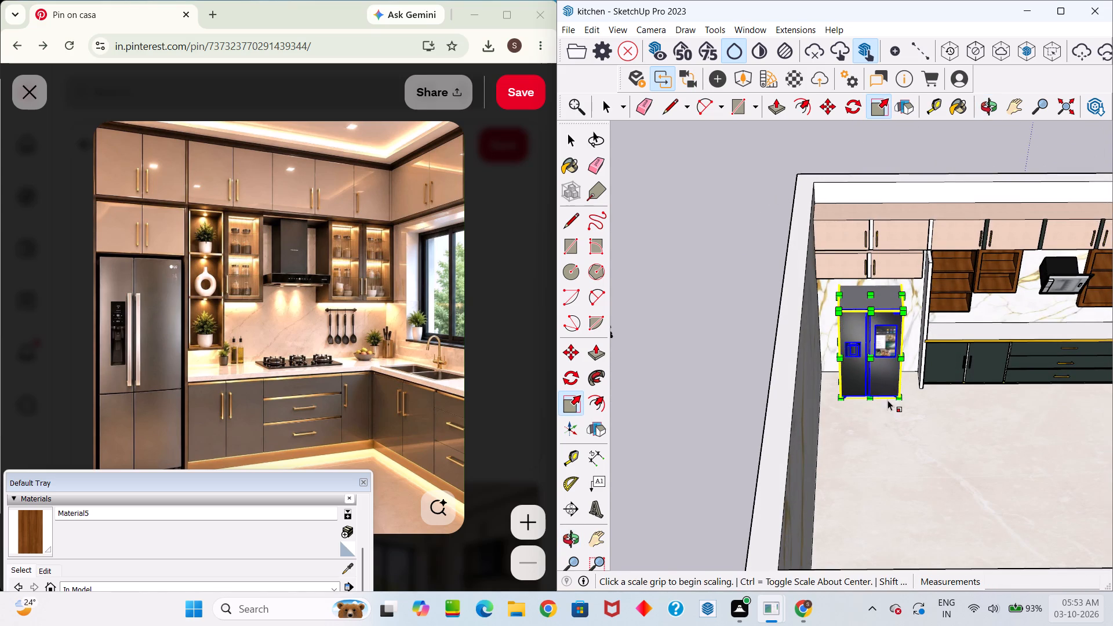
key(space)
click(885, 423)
Examine the fridge's fit in its alcove and the overall kitchen layout from several angles.
middle_drag(890, 383, 846, 327)
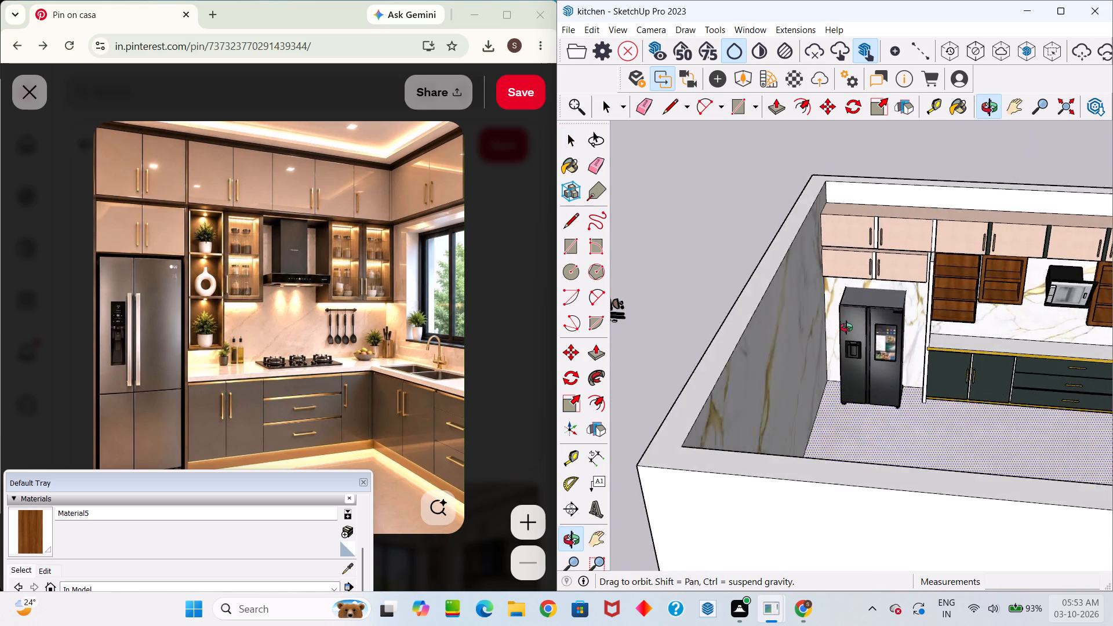
middle_drag(846, 327, 823, 330)
scroll(892, 391, up, 5)
middle_drag(898, 389, 840, 340)
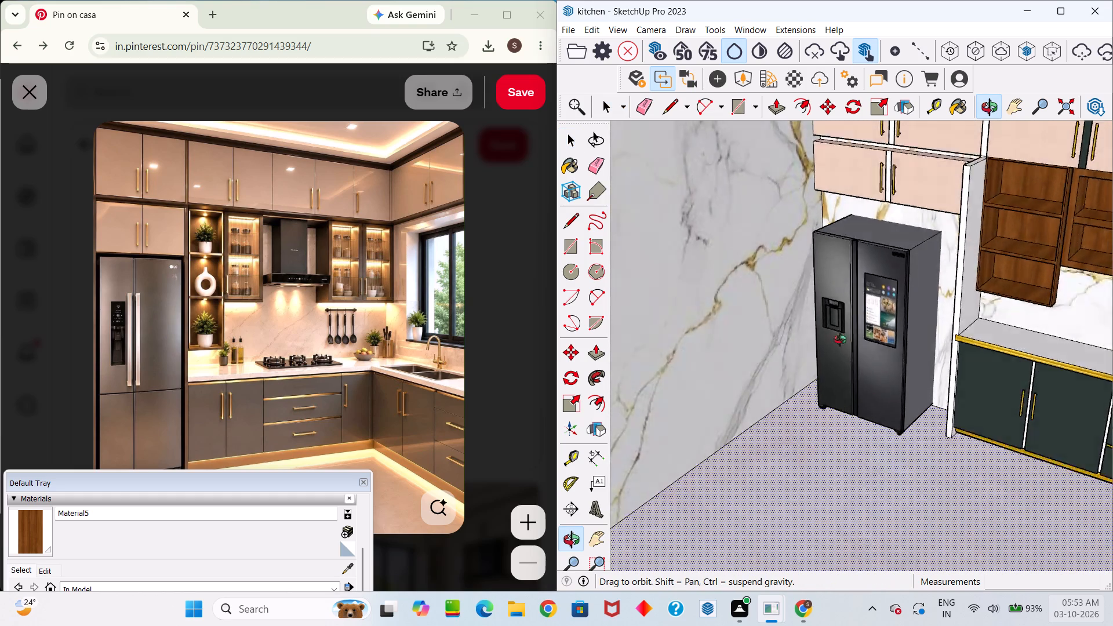
middle_drag(840, 340, 881, 396)
scroll(899, 365, up, 4)
middle_drag(903, 350, 857, 329)
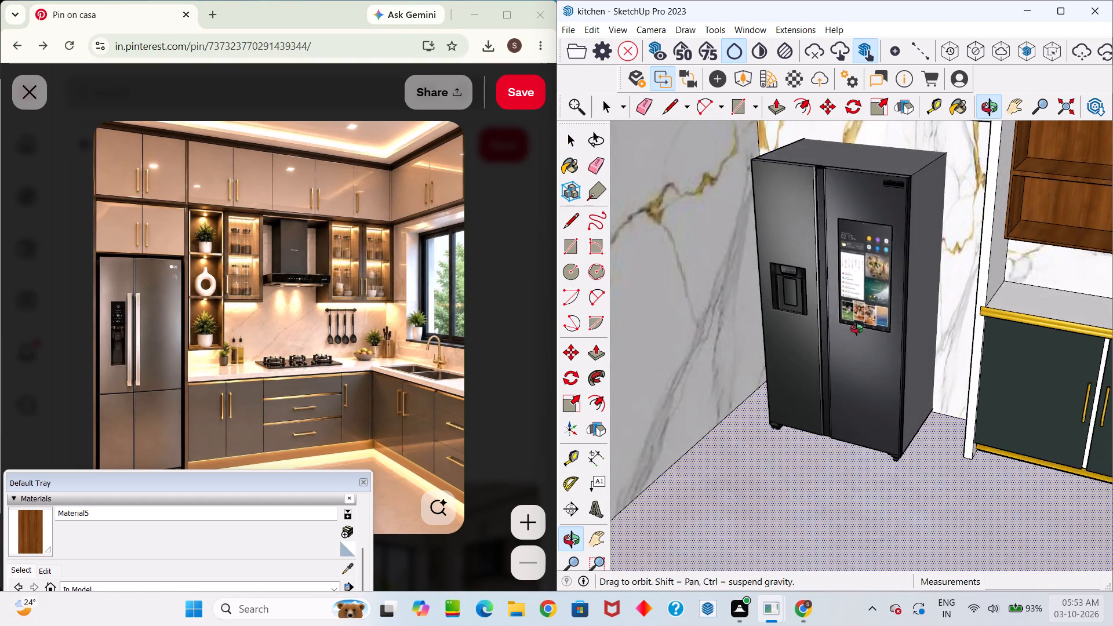
middle_drag(857, 329, 970, 373)
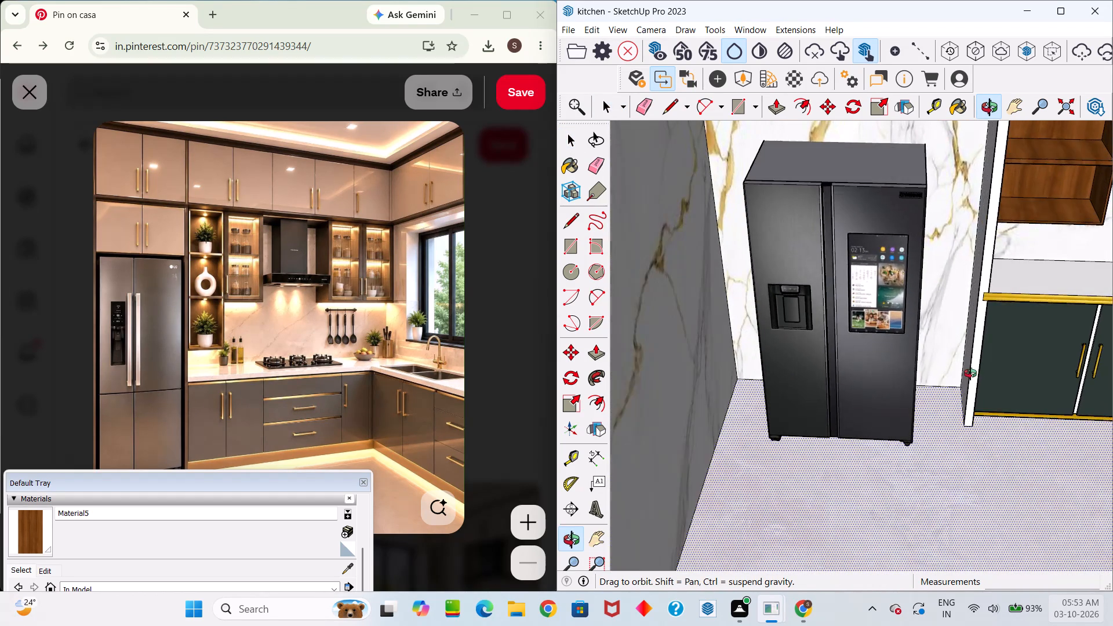
middle_drag(970, 373, 969, 373)
scroll(959, 361, down, 3)
middle_drag(956, 345, 896, 282)
scroll(921, 263, down, 1)
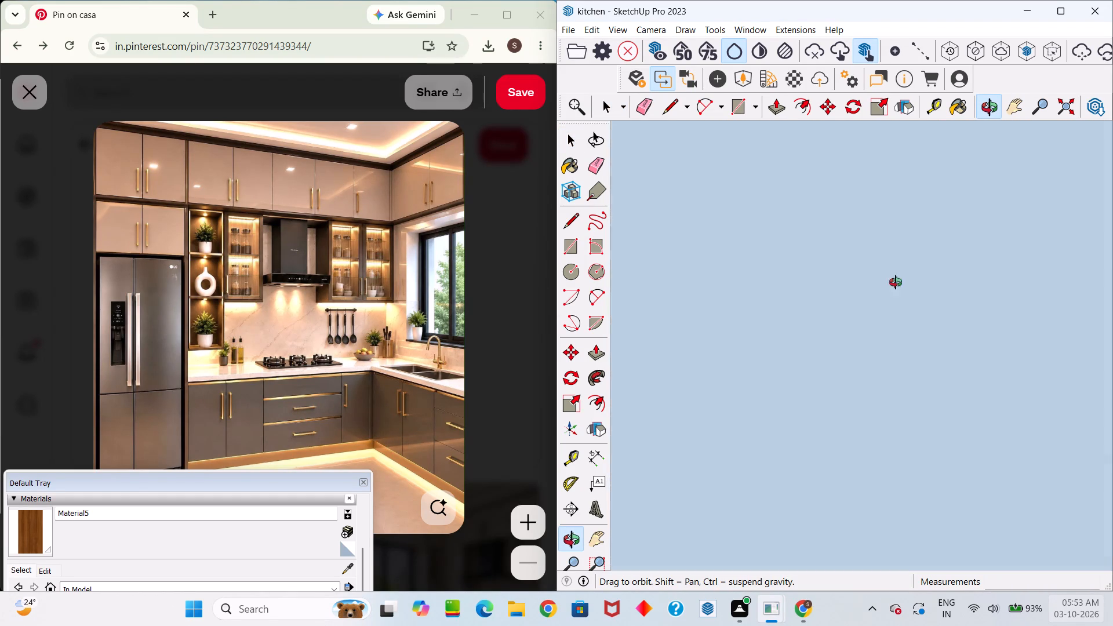
middle_drag(896, 282, 879, 309)
scroll(881, 329, up, 1)
scroll(901, 376, down, 13)
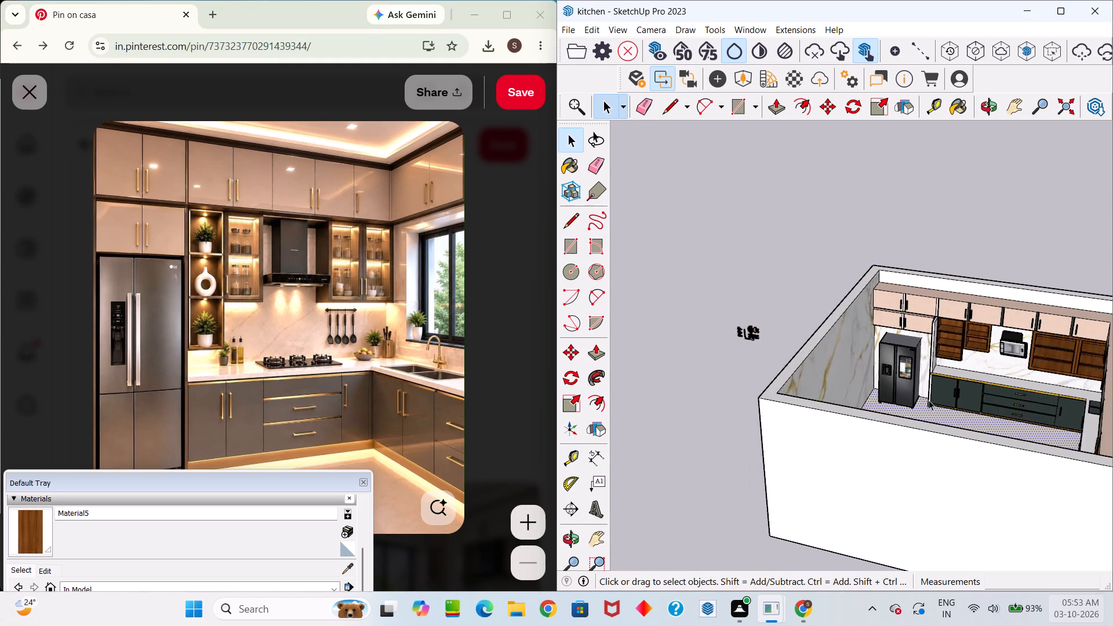
middle_drag(933, 403, 985, 511)
scroll(985, 505, up, 6)
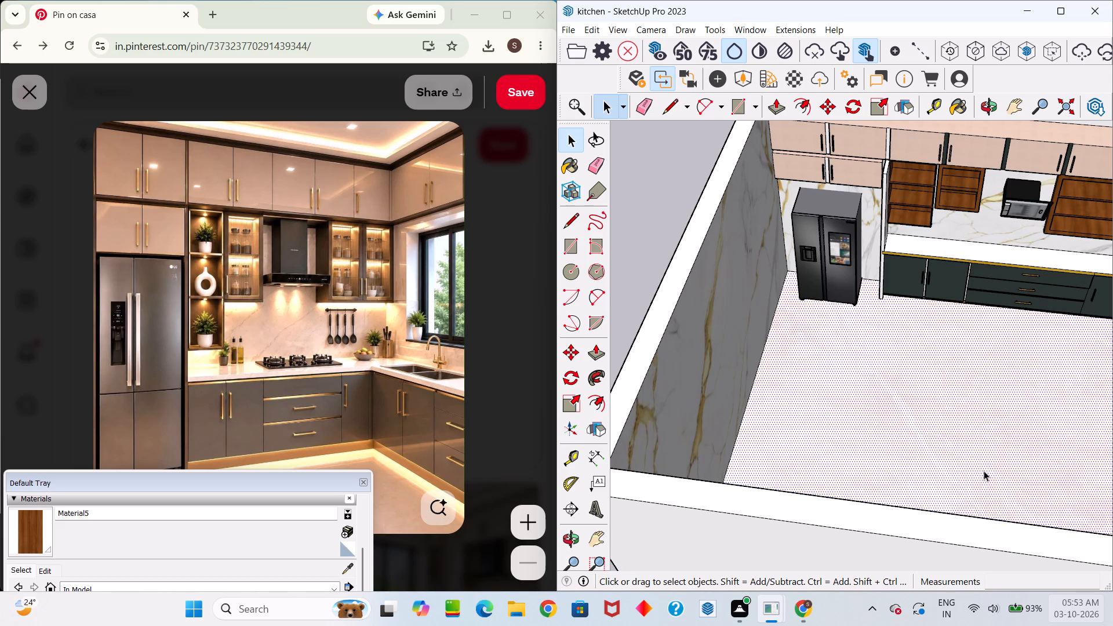
scroll(983, 469, down, 6)
middle_drag(947, 467, 881, 391)
drag(910, 422, 881, 391)
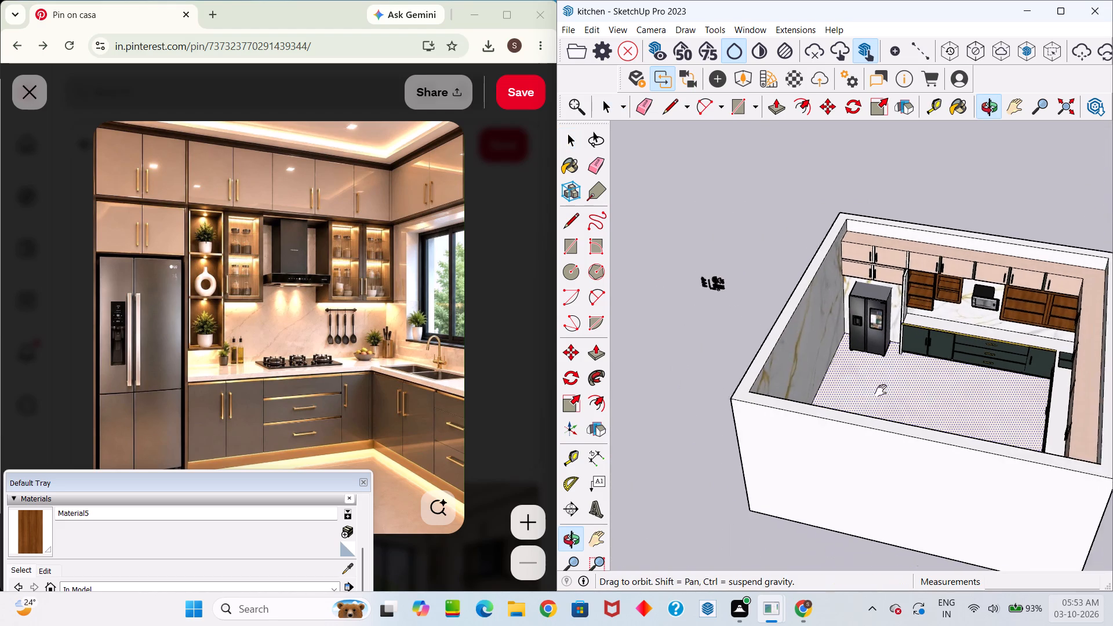
drag(881, 391, 868, 379)
middle_drag(881, 391, 868, 379)
middle_drag(866, 378, 960, 395)
scroll(962, 394, up, 6)
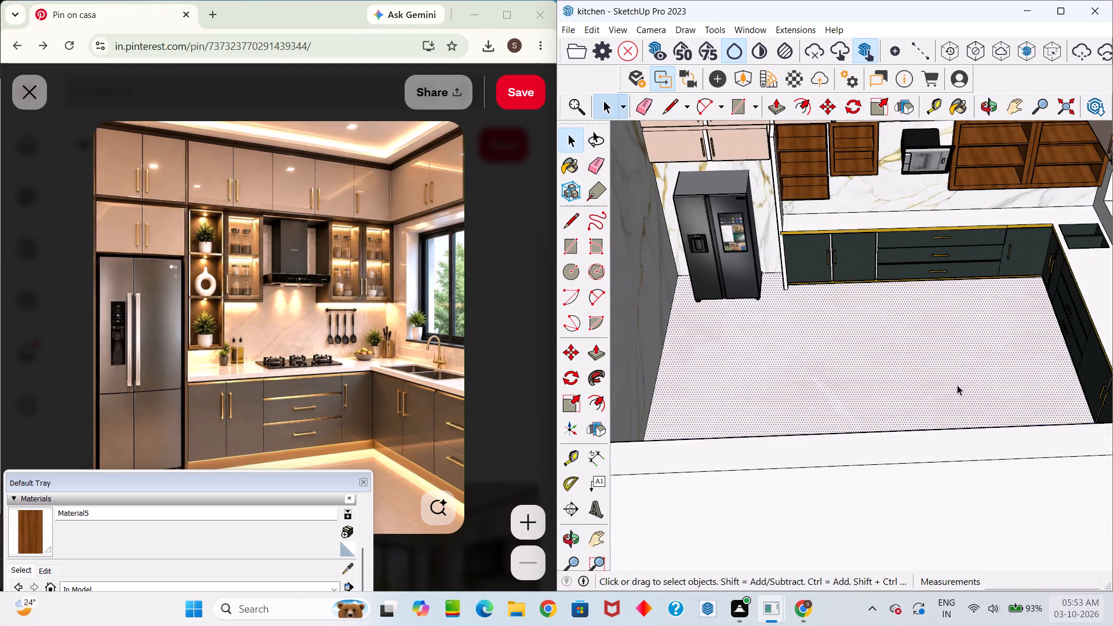
scroll(956, 385, down, 5)
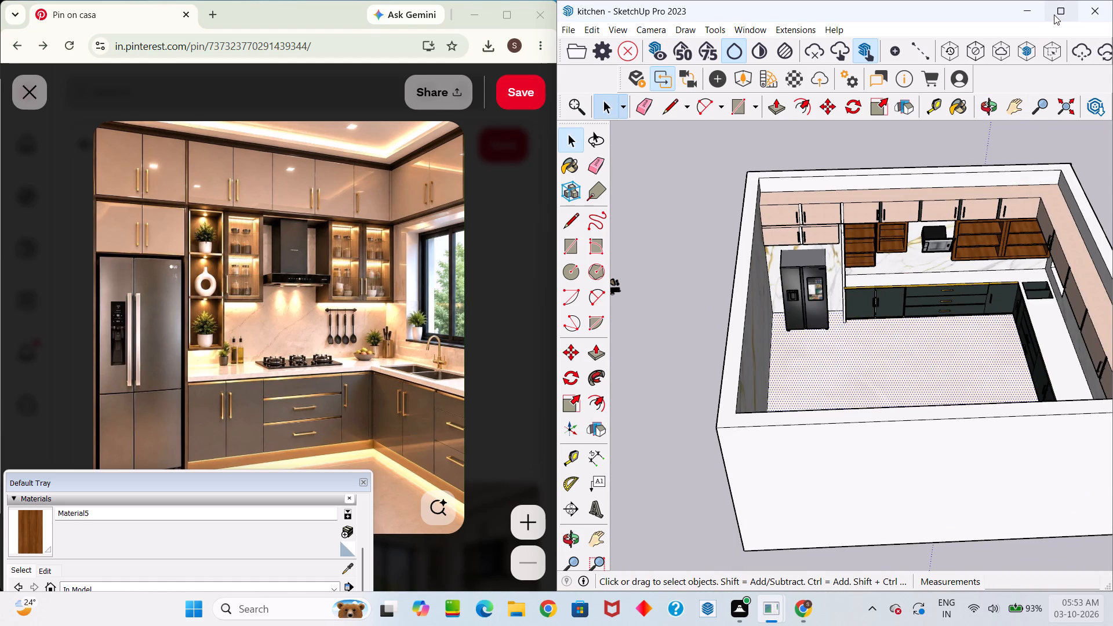
Maximize the SketchUp window and close the Default Tray to clear the modelling area.
click(1057, 11)
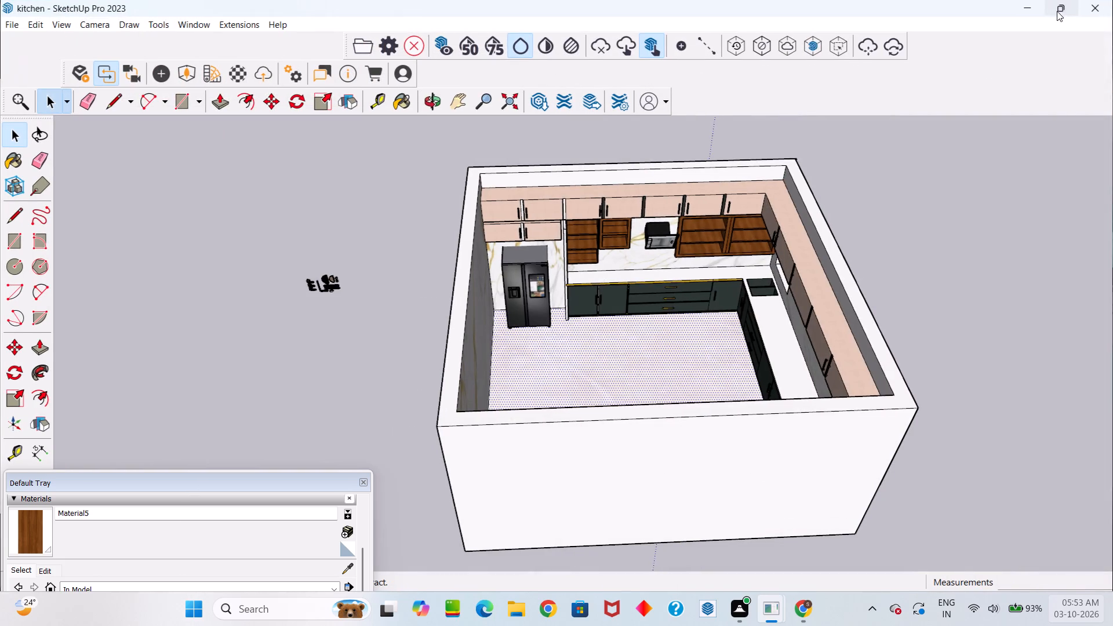
scroll(773, 247, up, 6)
scroll(764, 253, down, 6)
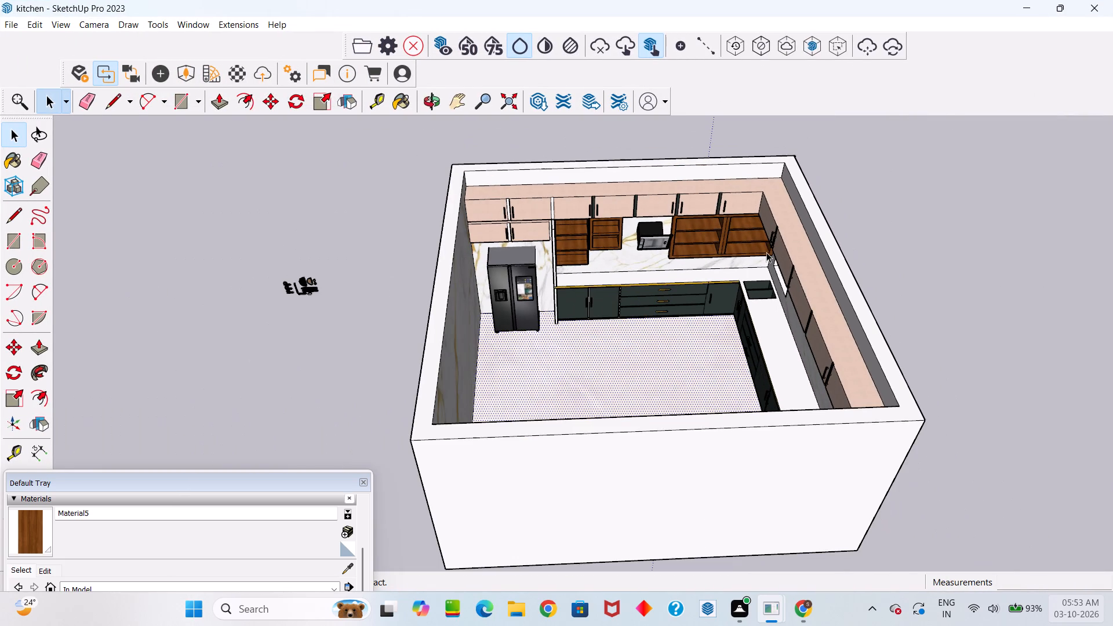
click(363, 480)
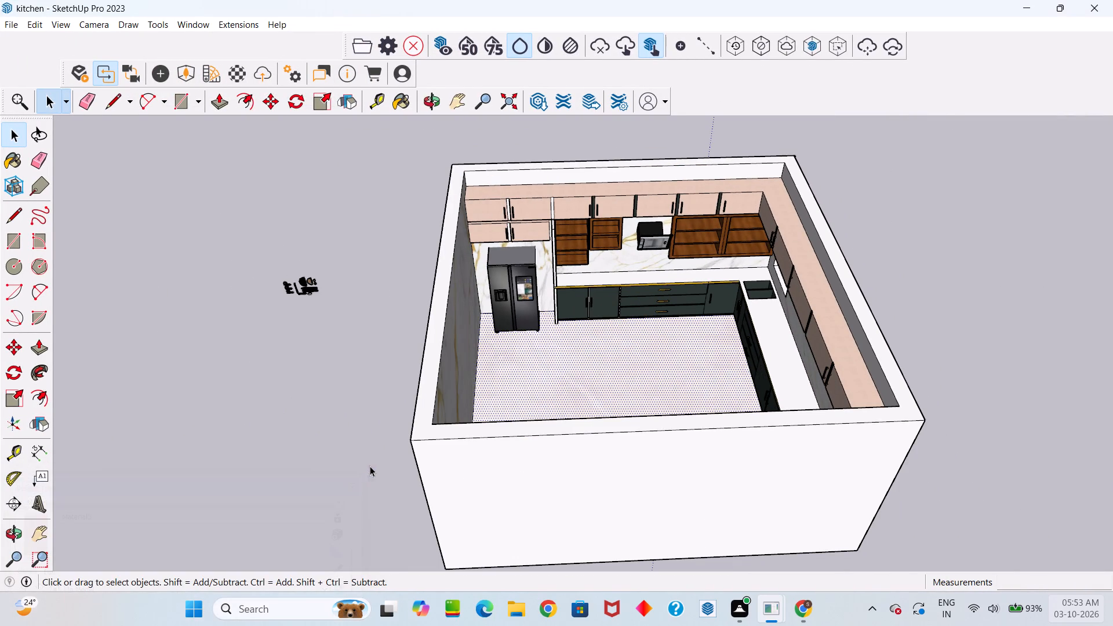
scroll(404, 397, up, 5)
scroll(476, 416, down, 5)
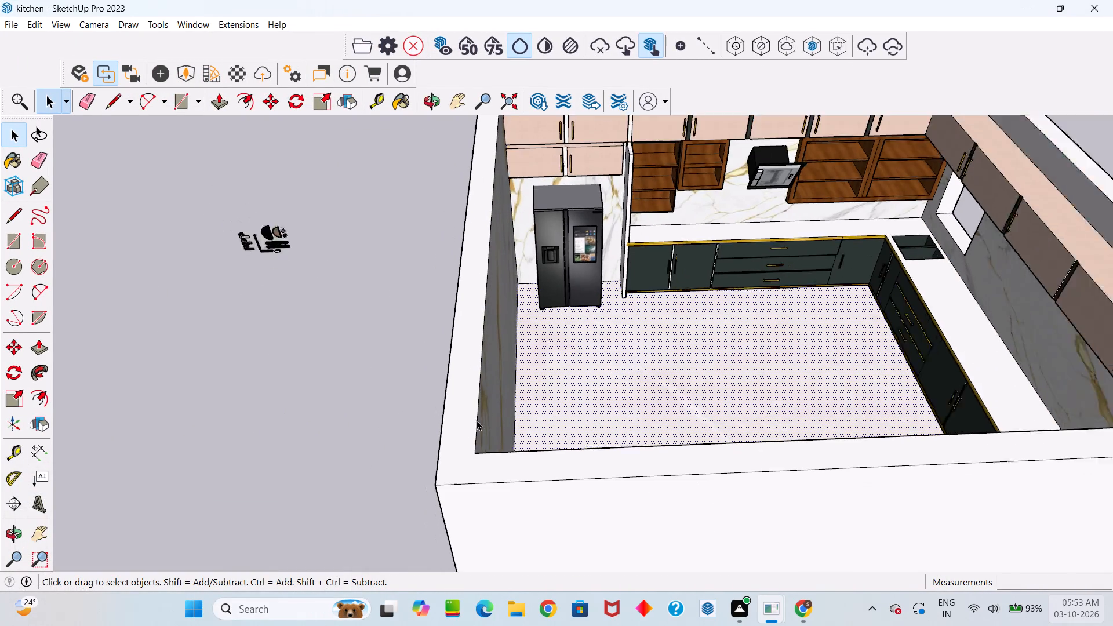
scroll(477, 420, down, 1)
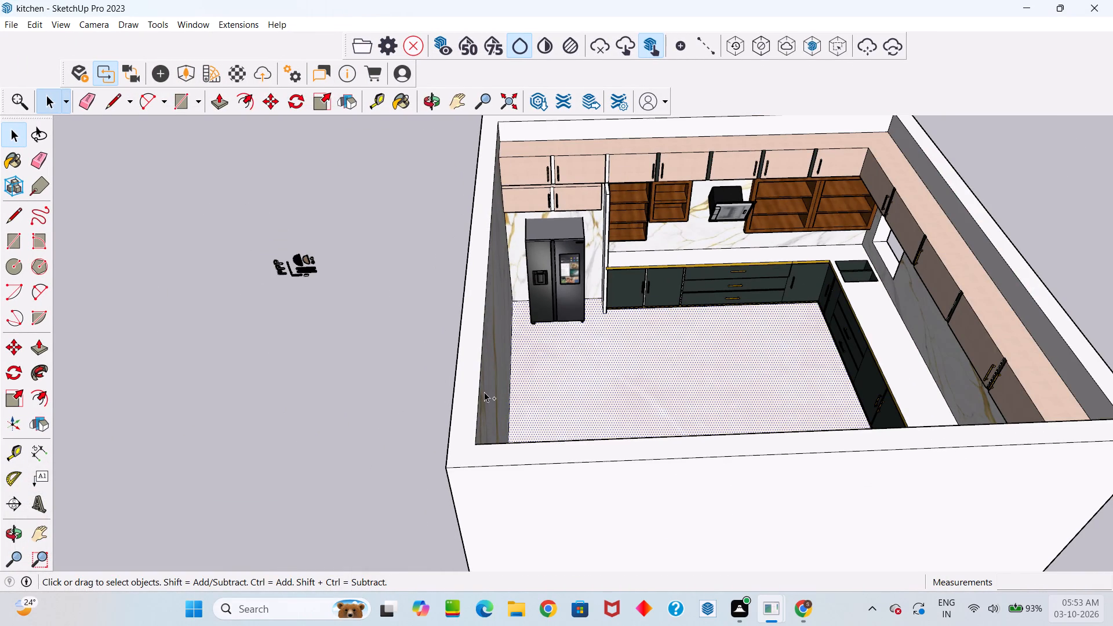
Save the kitchen model under its existing file name.
key(ctrl+s)
key(ctrl+s)
key(ctrl+s)
Undo the last two changes made to the fridge in its alcove.
key(ctrl+z)
key(ctrl+z)
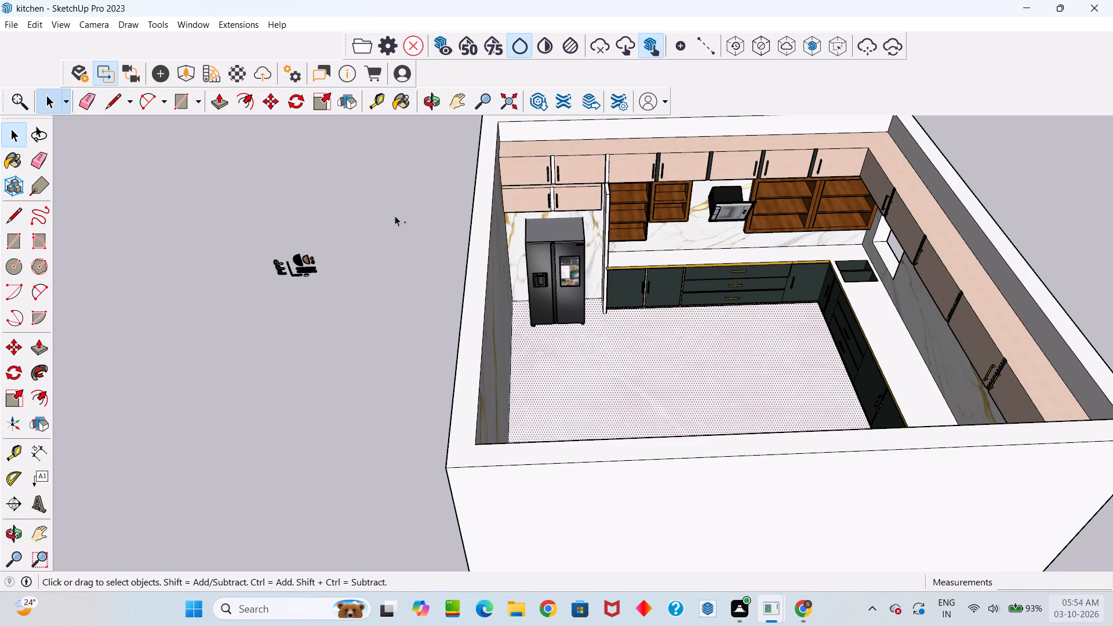
Save the kitchen model again with the fridge changes undone.
key(ctrl+s)
key(ctrl+s)
key(ctrl+s)
key(ctrl+s)
key(ctrl+s)
key(ctrl+s)
key(ctrl+s)
key(ctrl+s)
key(ctrl+s)
key(ctrl+s)
key(ctrl+s)
key(ctrl+s)
key(ctrl+s)
key(ctrl+s)
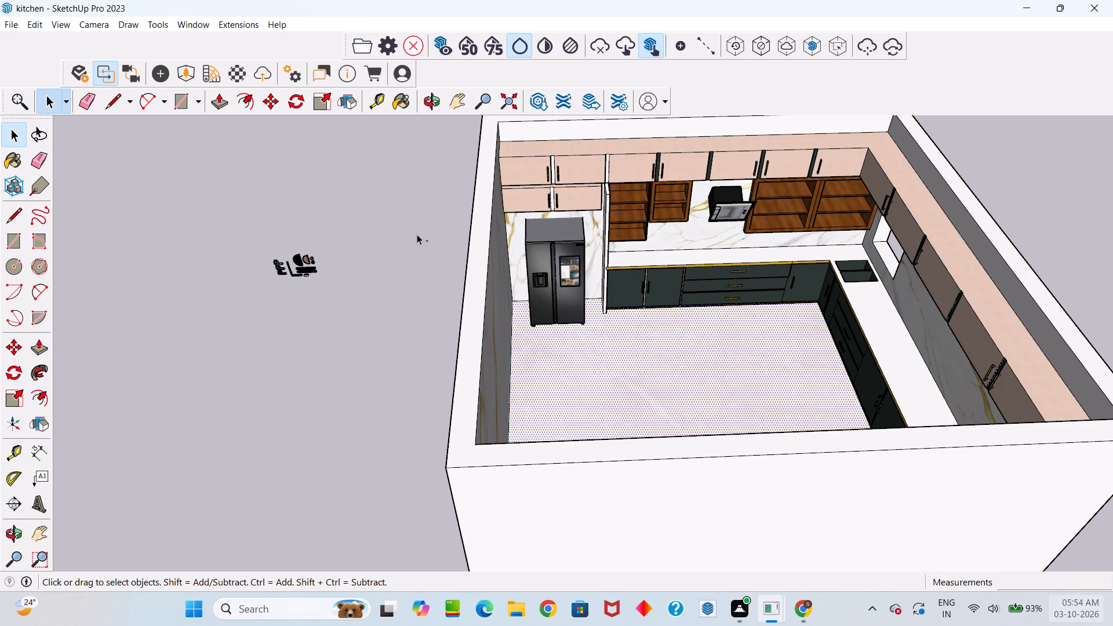
Deselect the kitchen floor and close SketchUp.
ctrl+right_click(417, 234)
click(413, 216)
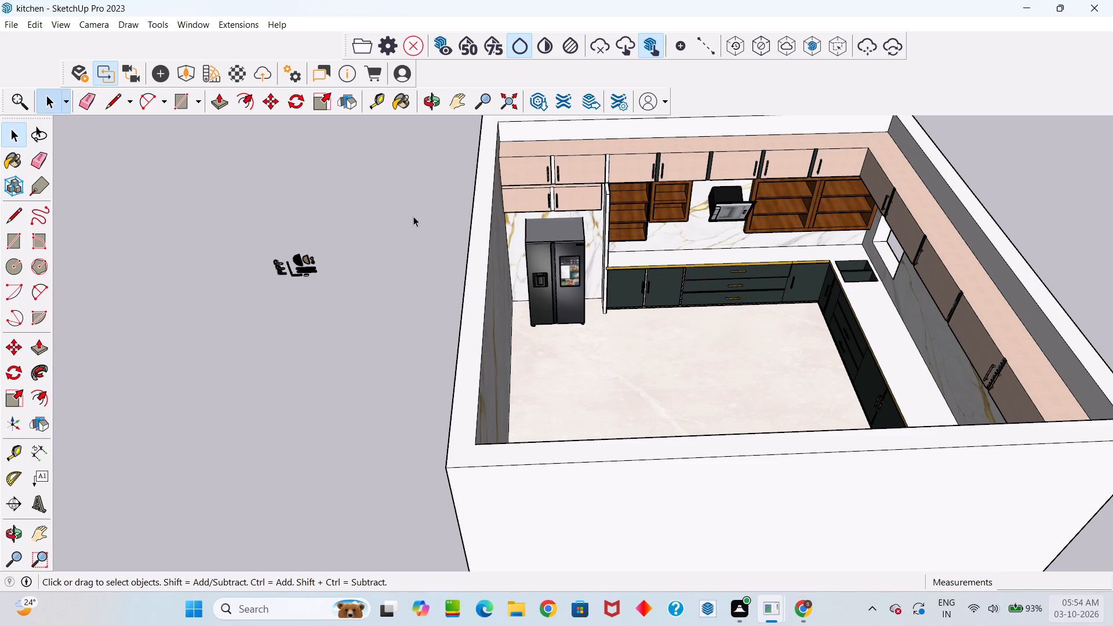
scroll(478, 297, down, 9)
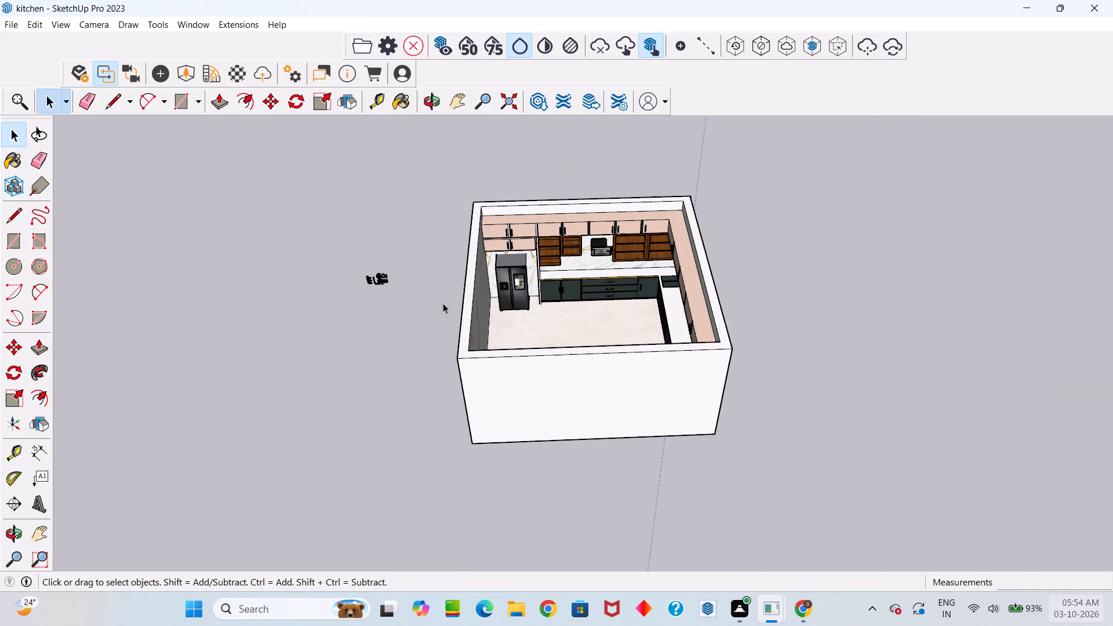
middle_drag(438, 333, 439, 357)
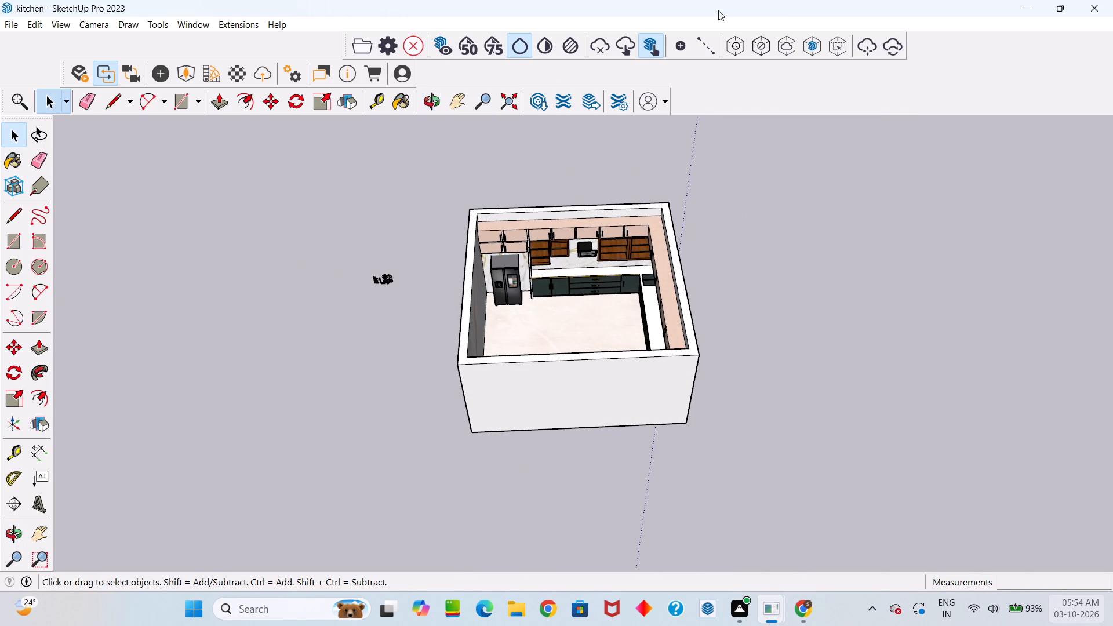
click(1099, 7)
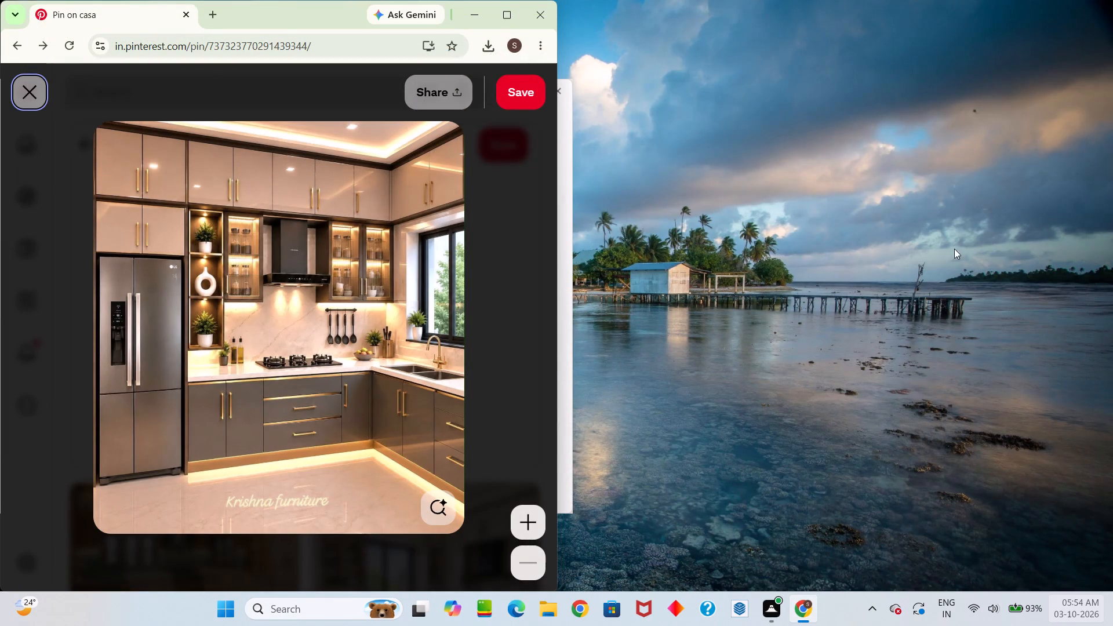
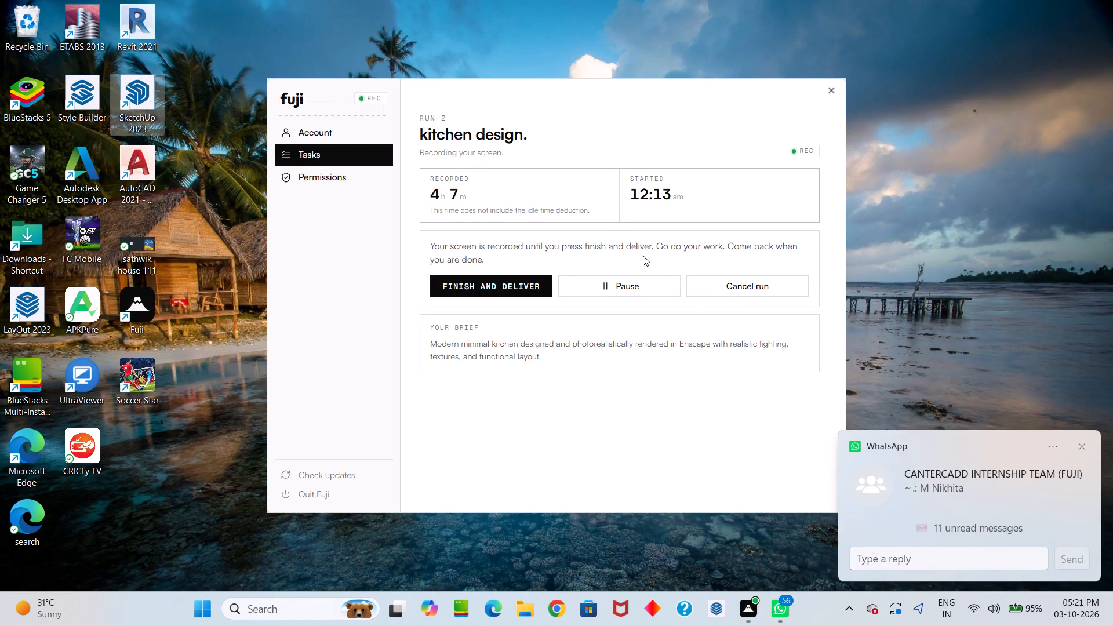
Dismiss the incoming WhatsApp message notification without replying.
click(1082, 443)
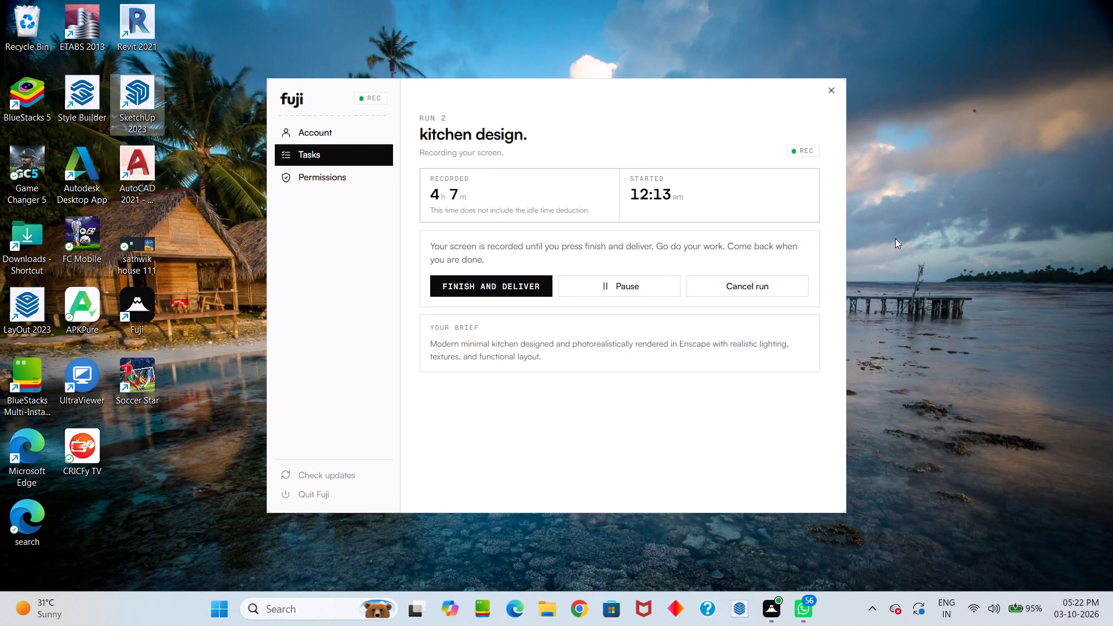
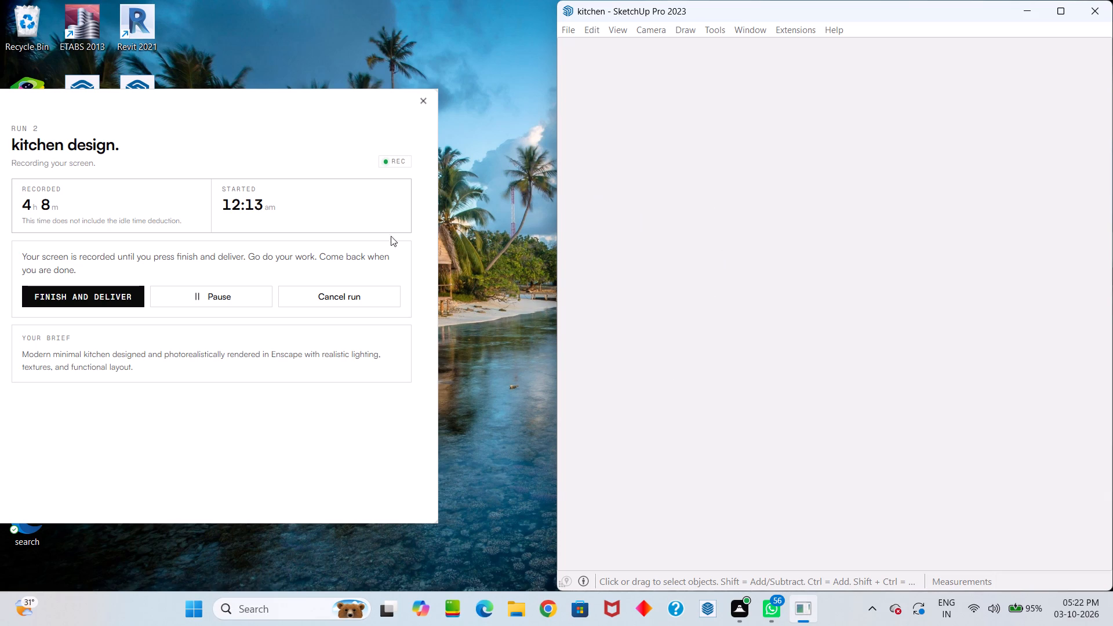
Maximize the kitchen model window and dismiss the Enscape welcome message.
click(1057, 12)
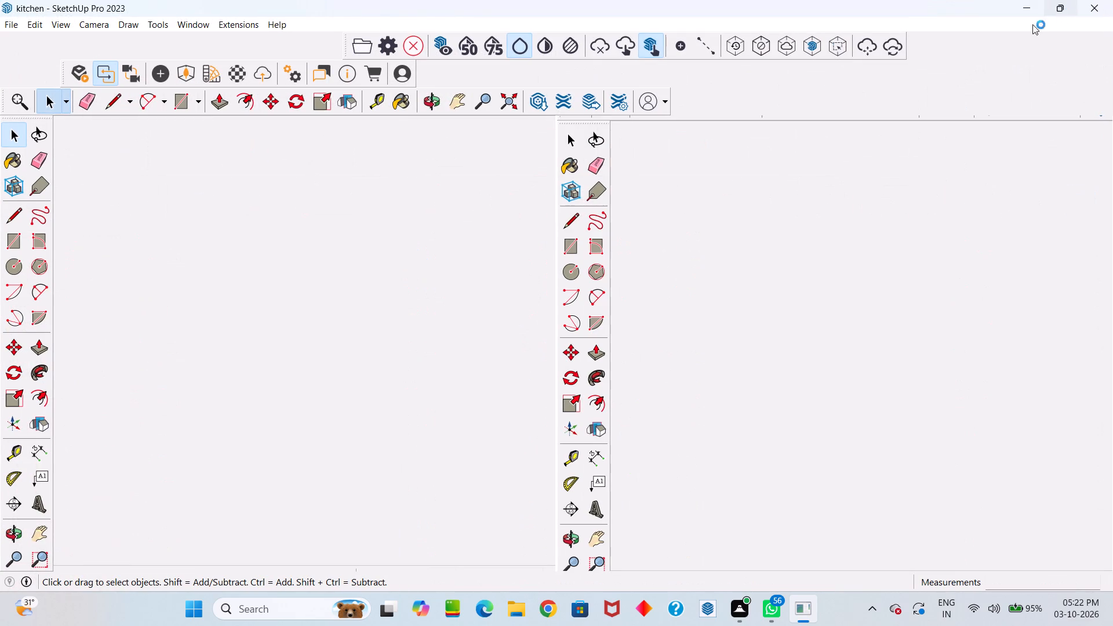
scroll(728, 303, up, 7)
scroll(728, 303, down, 6)
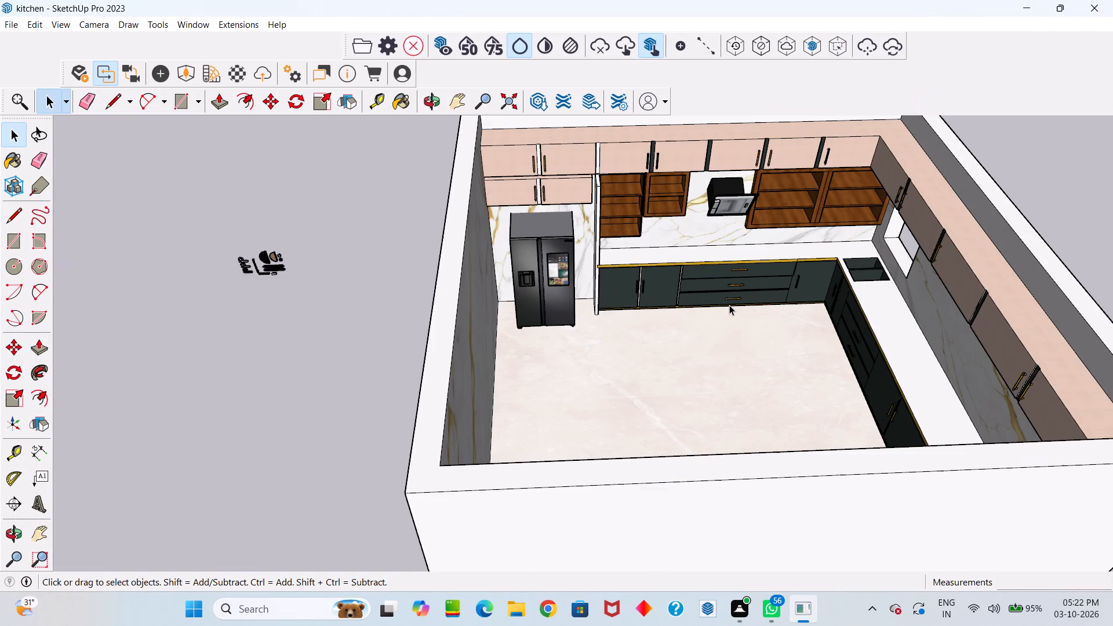
scroll(729, 305, down, 2)
middle_drag(580, 257, 486, 198)
drag(580, 257, 486, 198)
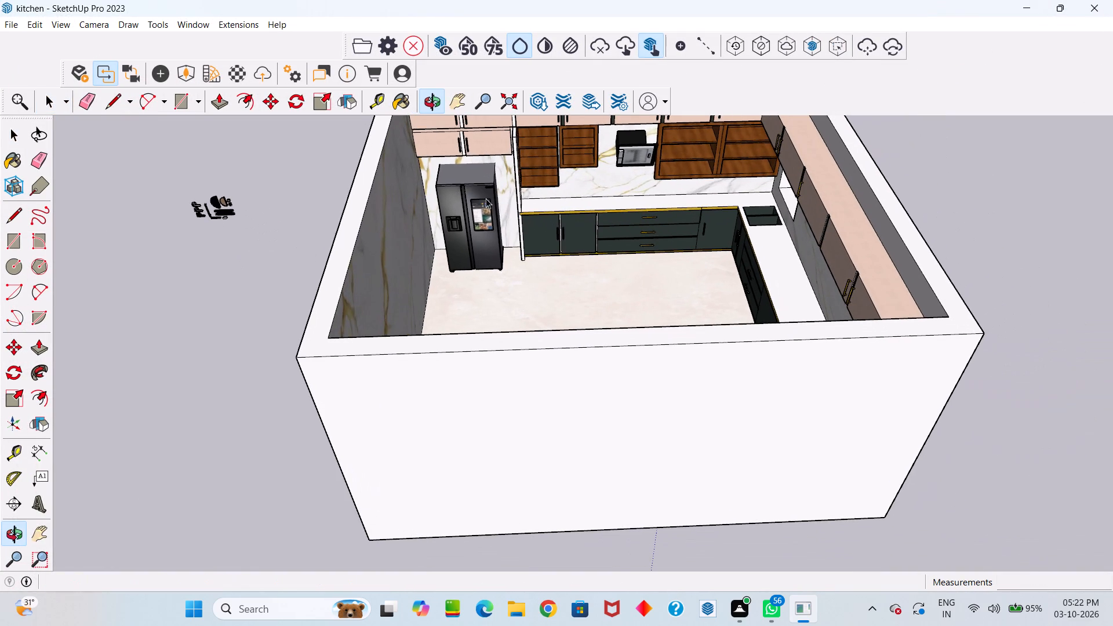
middle_drag(499, 206, 761, 358)
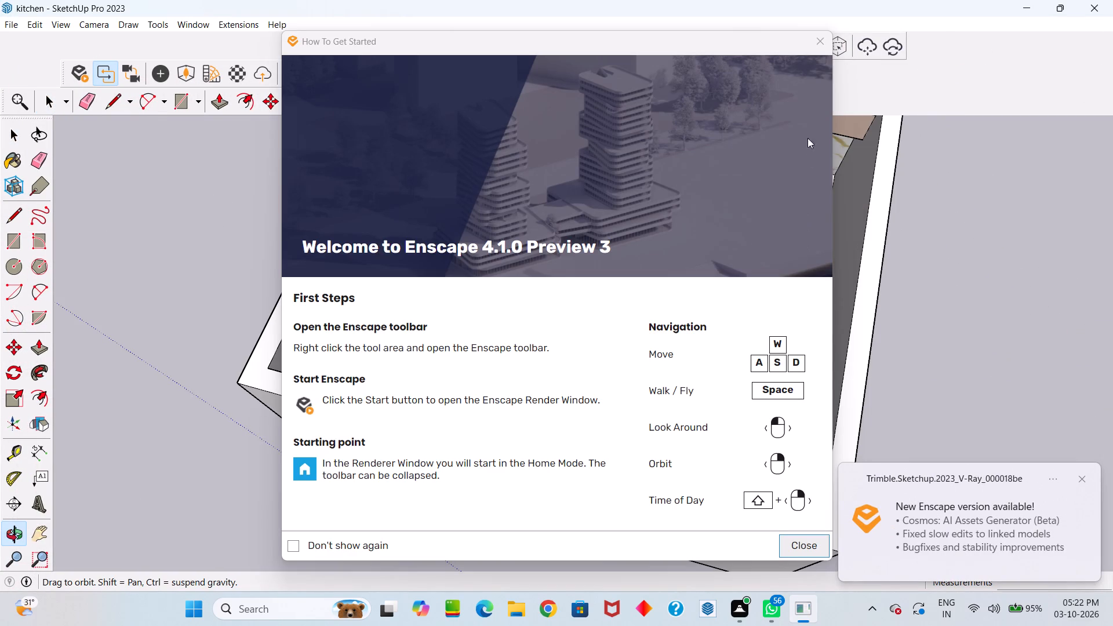
scroll(806, 111, up, 2)
click(822, 42)
Examine the whole kitchen from several angles, including the fridge alcove, counters, upper cabinets and open wooden shelves.
scroll(681, 243, up, 6)
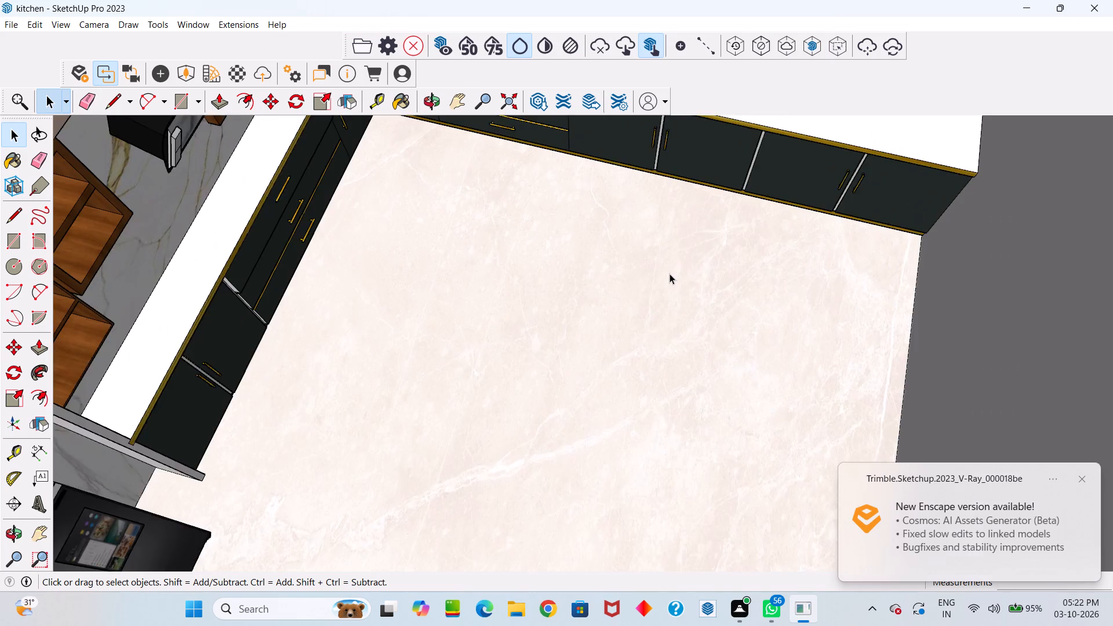
scroll(670, 276, down, 14)
scroll(665, 325, up, 8)
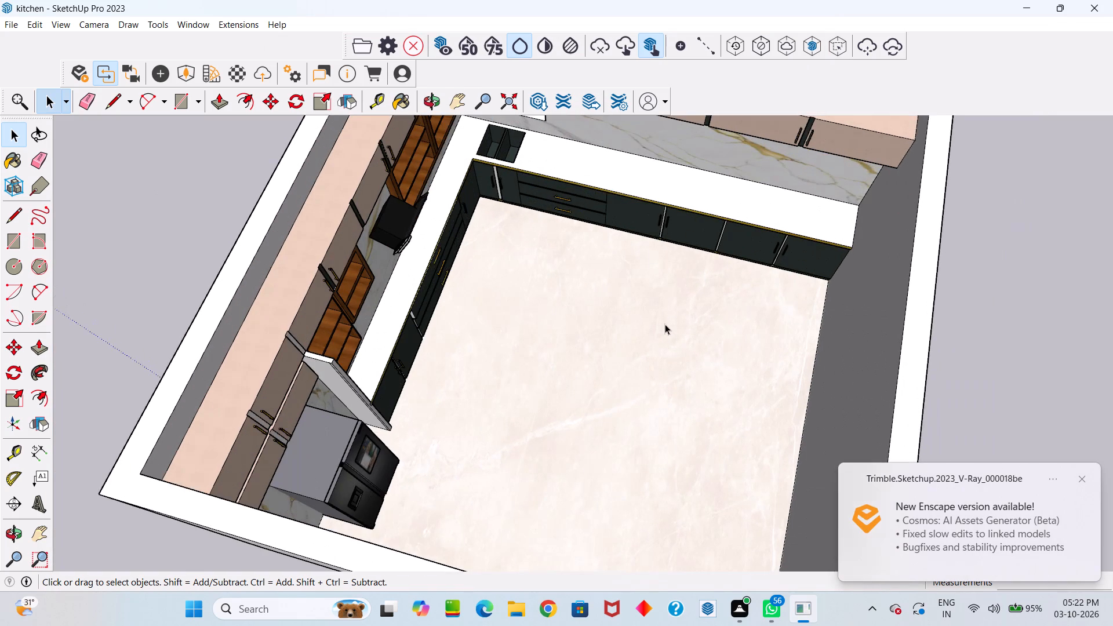
middle_drag(665, 328, 596, 425)
drag(665, 328, 596, 425)
scroll(598, 428, down, 1)
middle_drag(631, 396, 378, 314)
scroll(378, 313, up, 5)
scroll(403, 339, down, 7)
middle_drag(424, 371, 410, 315)
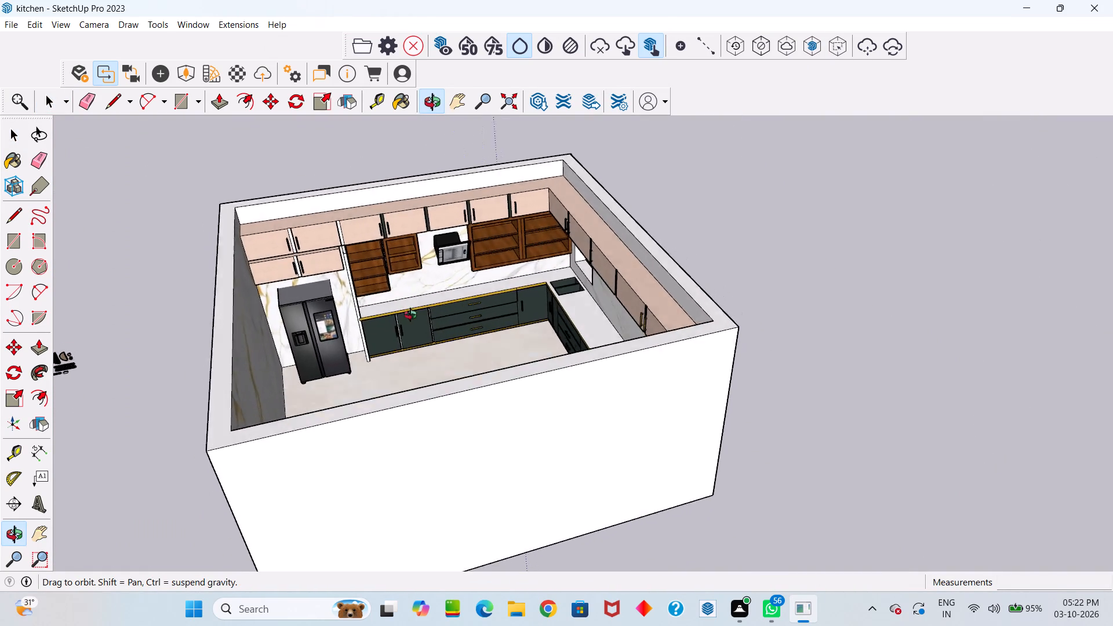
middle_drag(410, 315, 373, 406)
scroll(373, 410, down, 3)
scroll(383, 398, up, 7)
middle_drag(388, 394, 416, 456)
scroll(417, 441, up, 1)
scroll(417, 439, down, 2)
middle_drag(413, 419, 388, 327)
drag(392, 351, 388, 327)
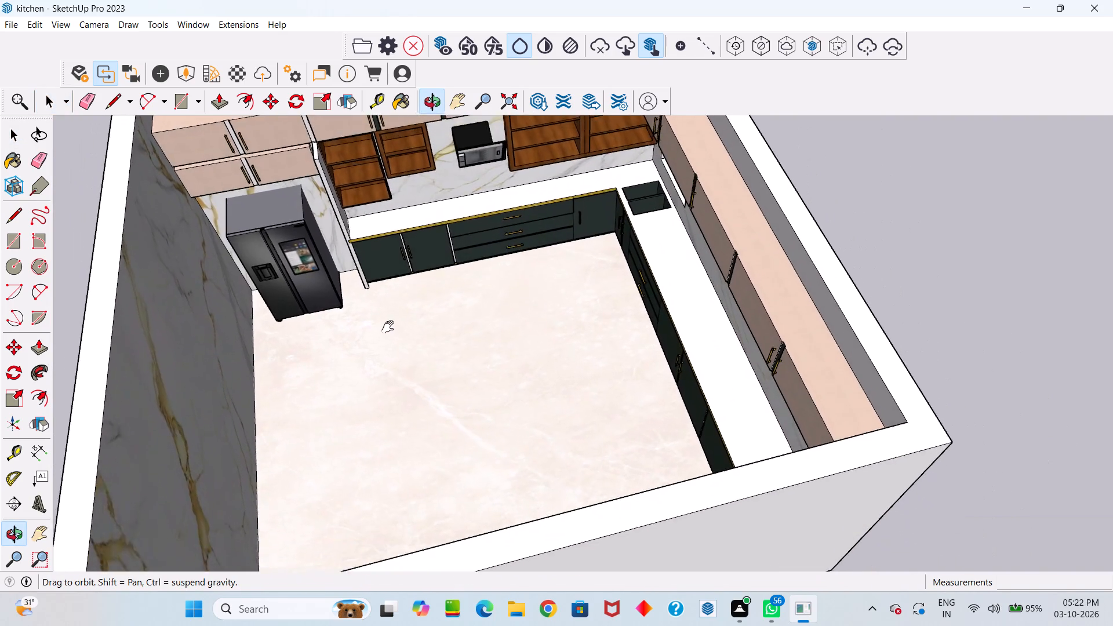
middle_drag(388, 327, 475, 431)
drag(388, 327, 475, 431)
middle_drag(501, 424, 469, 359)
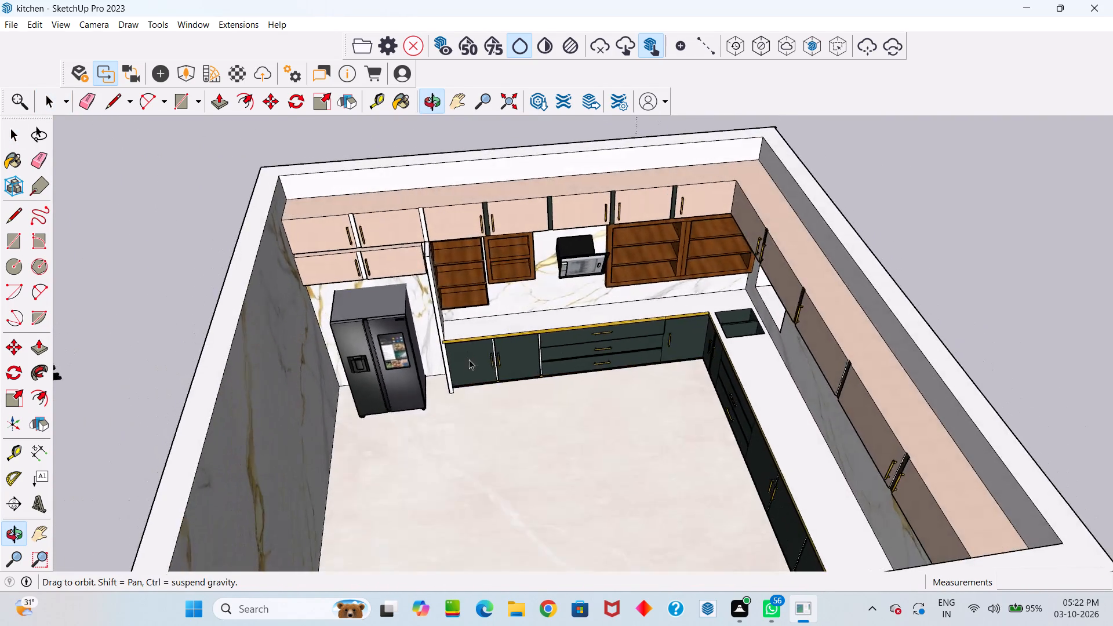
middle_drag(469, 359, 469, 359)
scroll(489, 392, down, 4)
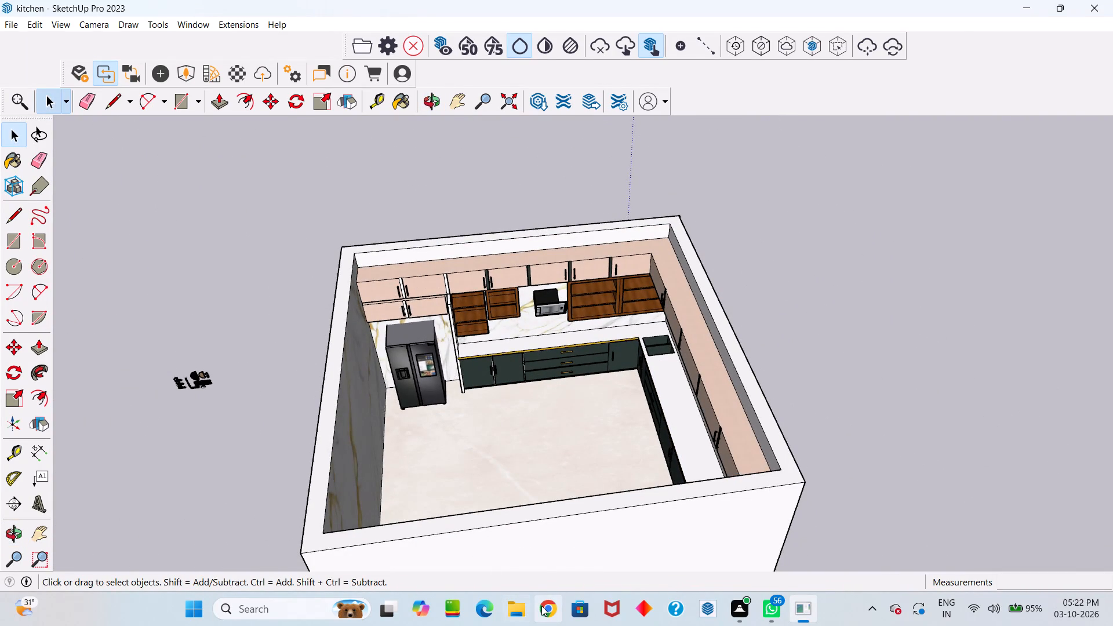
scroll(541, 342, up, 4)
scroll(547, 350, down, 6)
scroll(541, 318, up, 4)
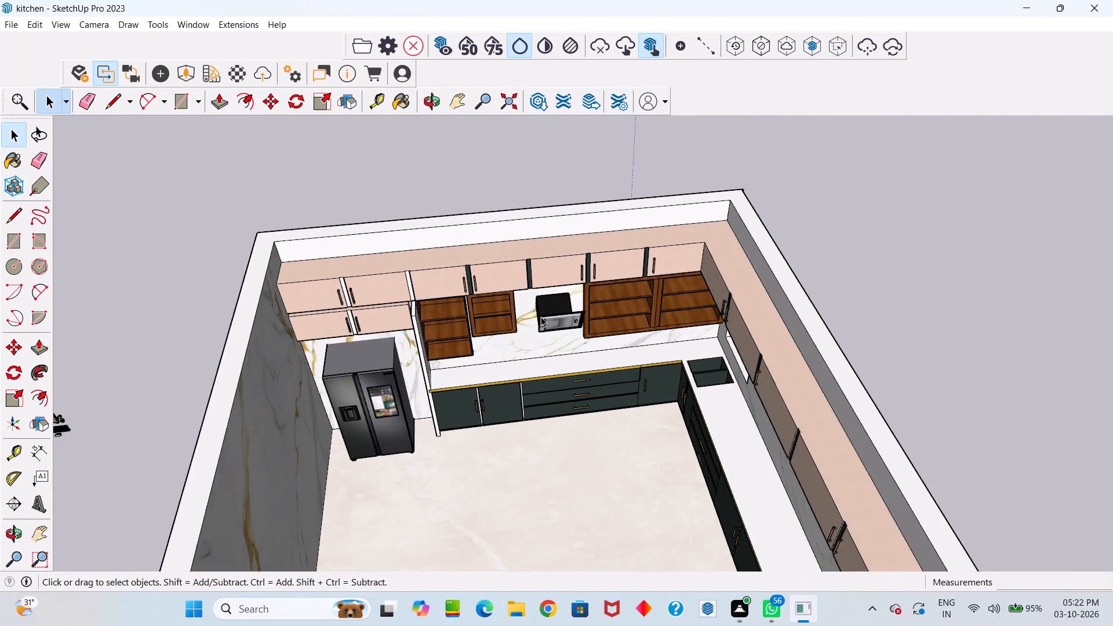
Inspect the upper cabinets above the fridge and wooden shelves up close, checking the divider strips between the doors.
scroll(541, 316, up, 2)
scroll(544, 327, down, 1)
middle_drag(549, 323, 558, 239)
scroll(398, 287, up, 7)
middle_drag(405, 280, 435, 256)
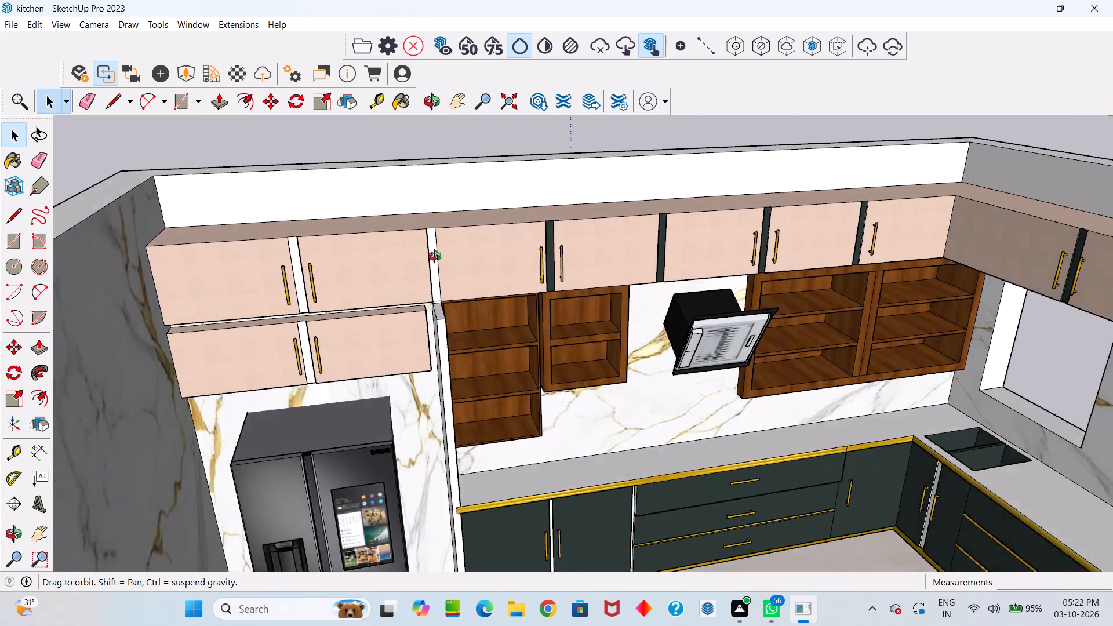
middle_drag(435, 256, 395, 340)
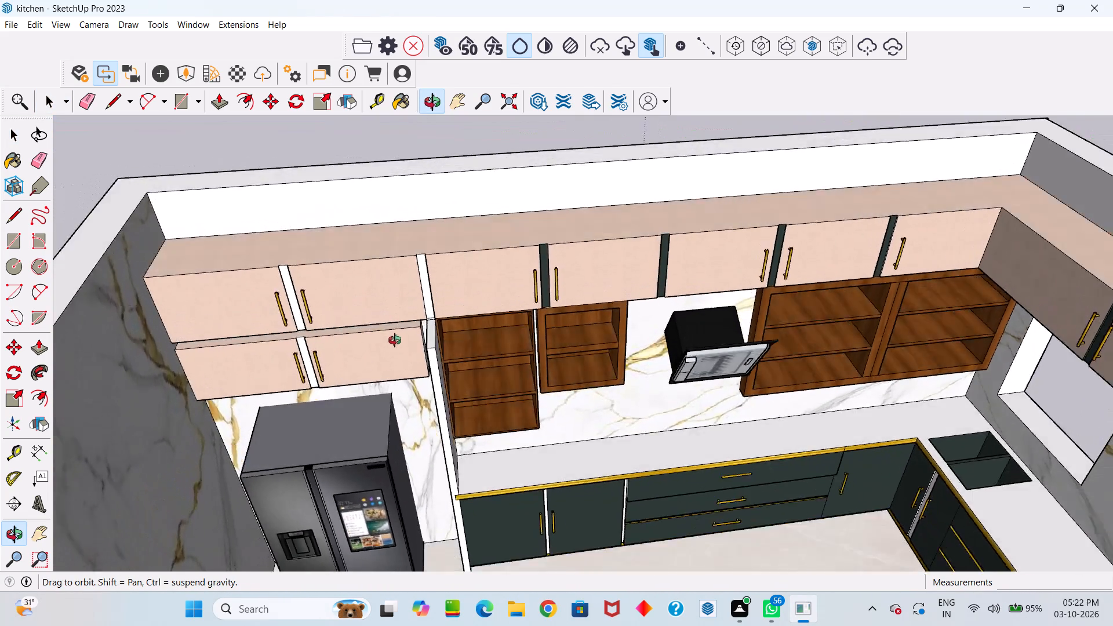
middle_drag(395, 340, 400, 339)
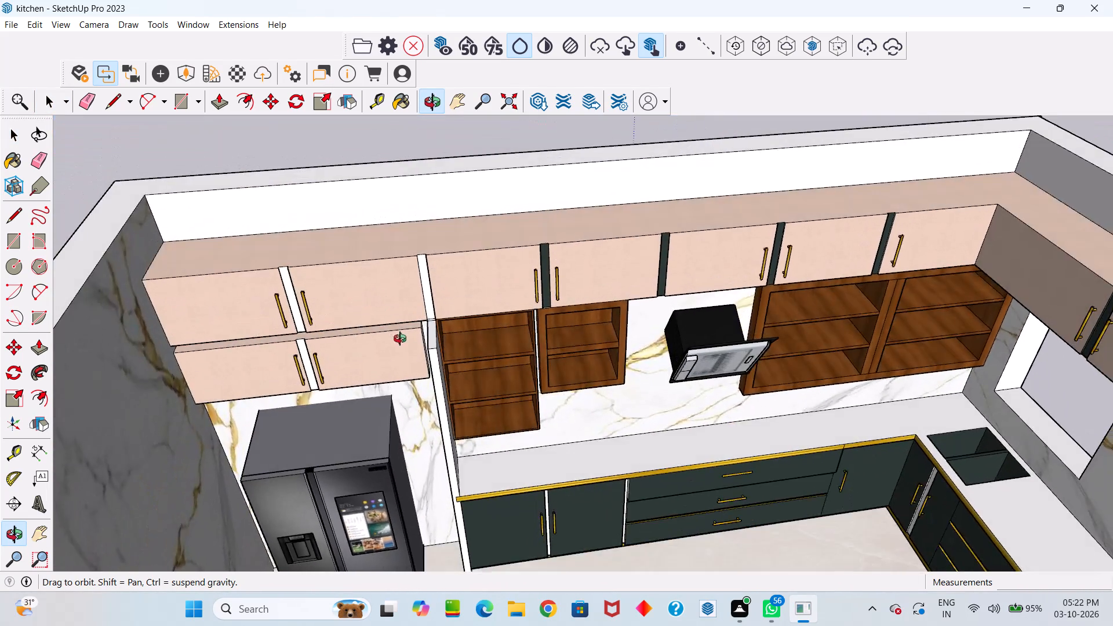
middle_drag(400, 339, 424, 213)
scroll(557, 243, up, 4)
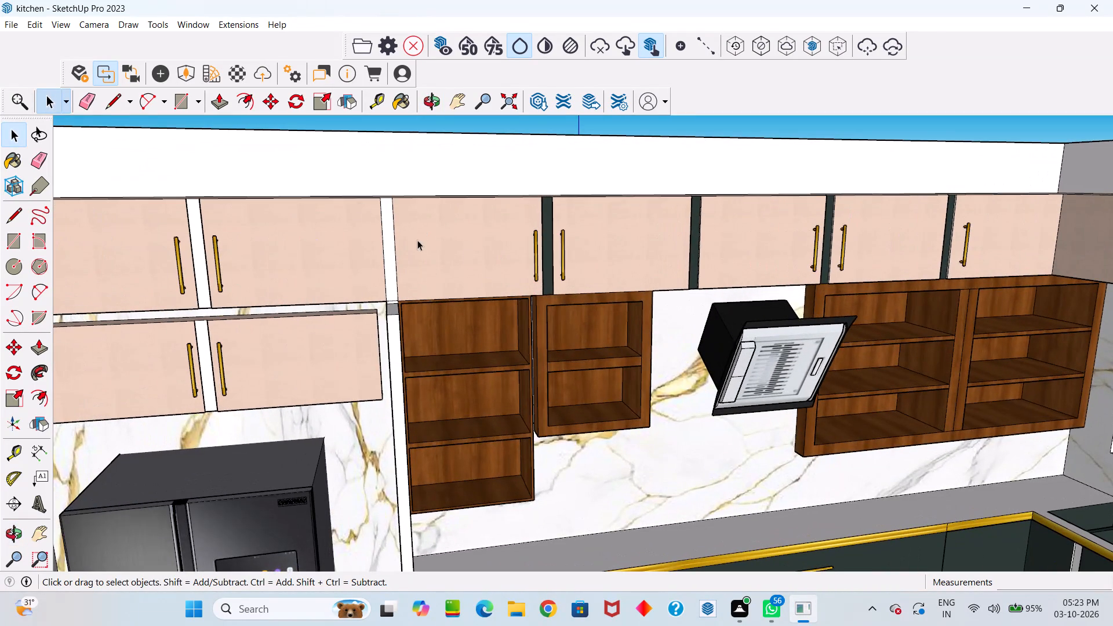
Sample the dark green Material2 from the divider strip between the upper cabinet doors above the wooden shelves.
click(409, 108)
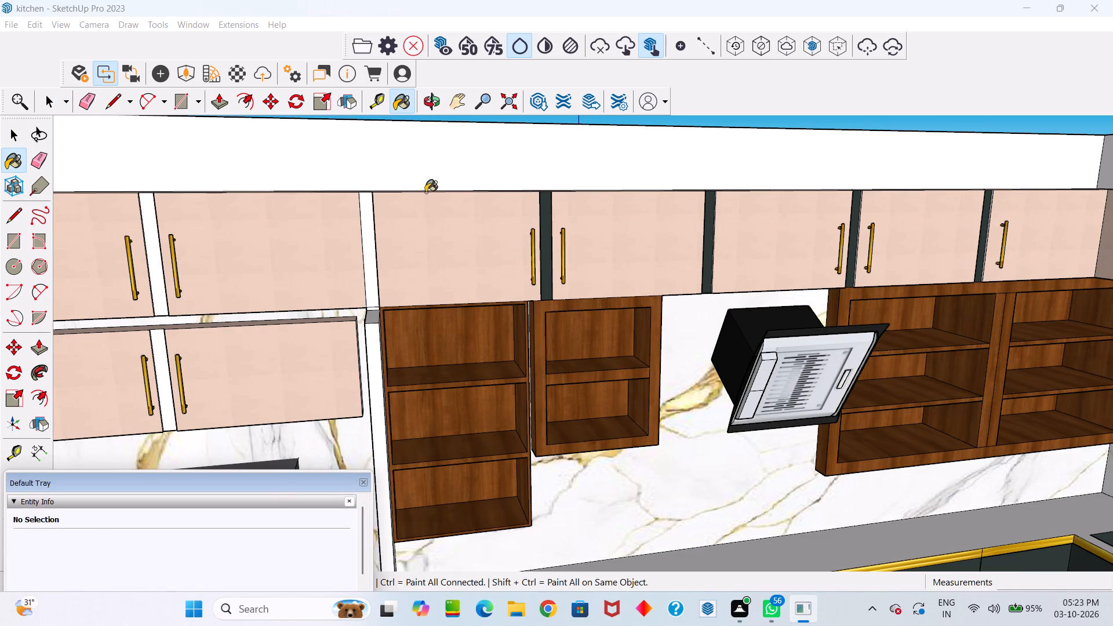
drag(274, 483, 259, 232)
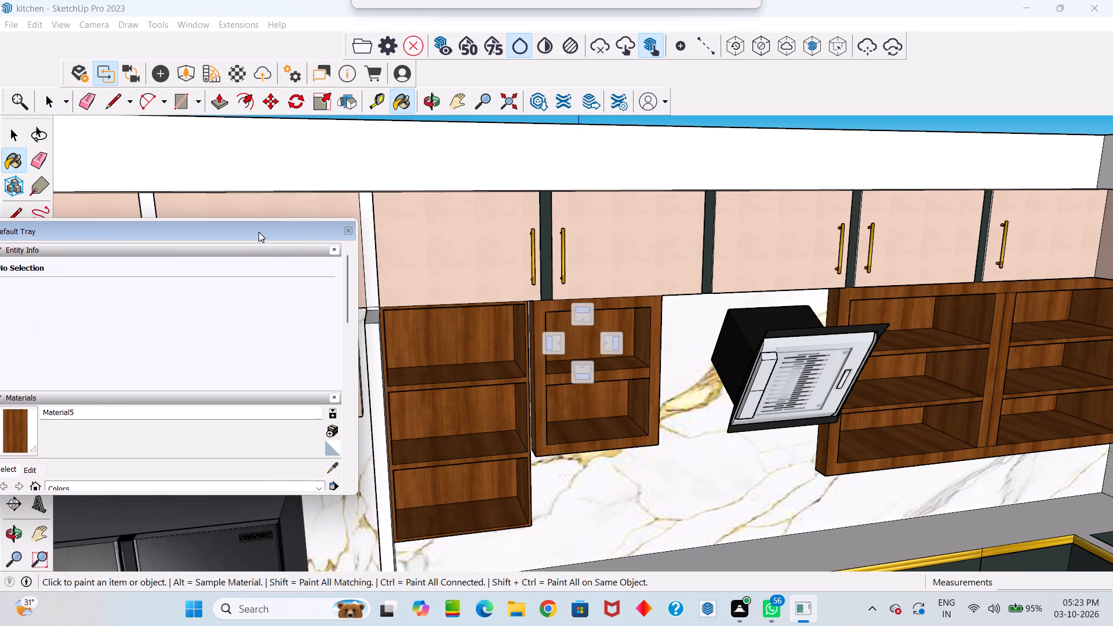
drag(259, 232, 260, 226)
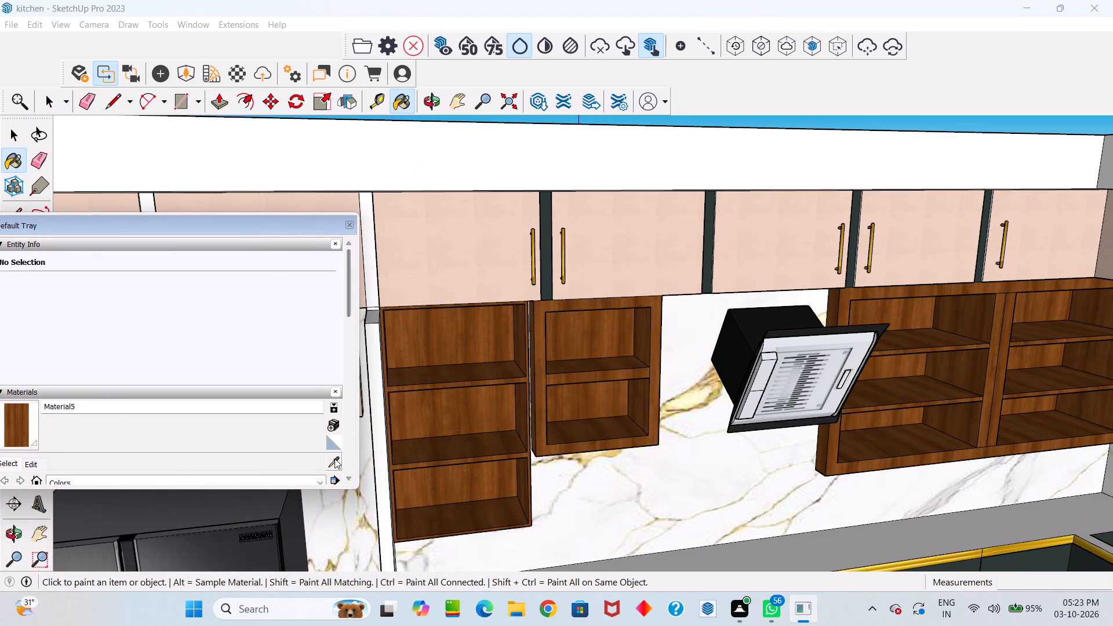
click(334, 458)
scroll(632, 112, up, 6)
scroll(558, 121, up, 6)
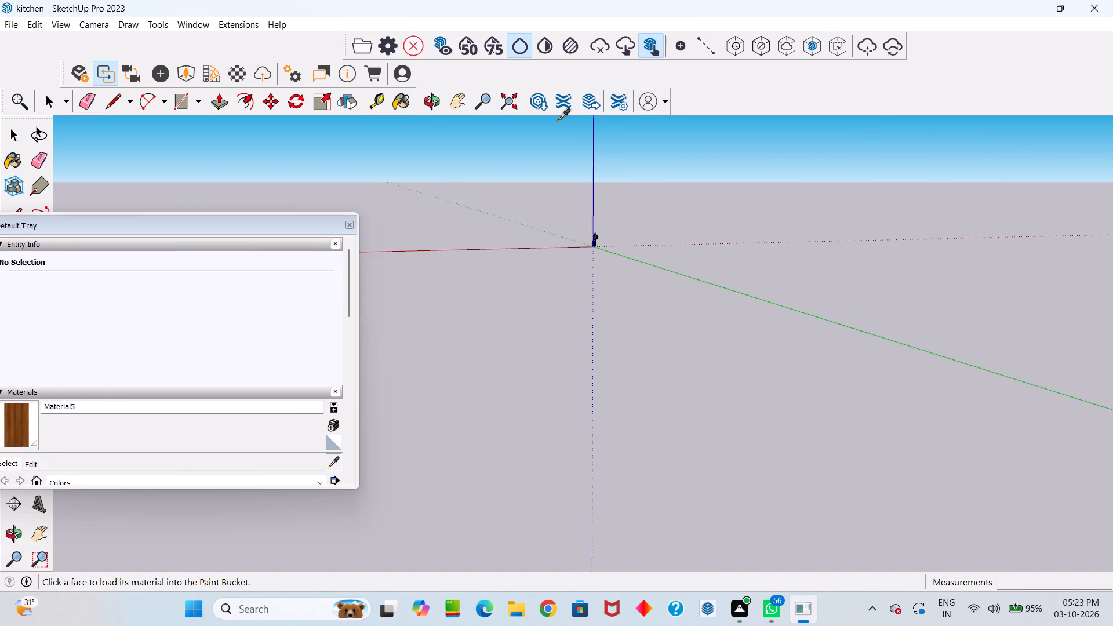
scroll(557, 130, down, 14)
middle_drag(558, 149, 548, 394)
scroll(550, 400, up, 10)
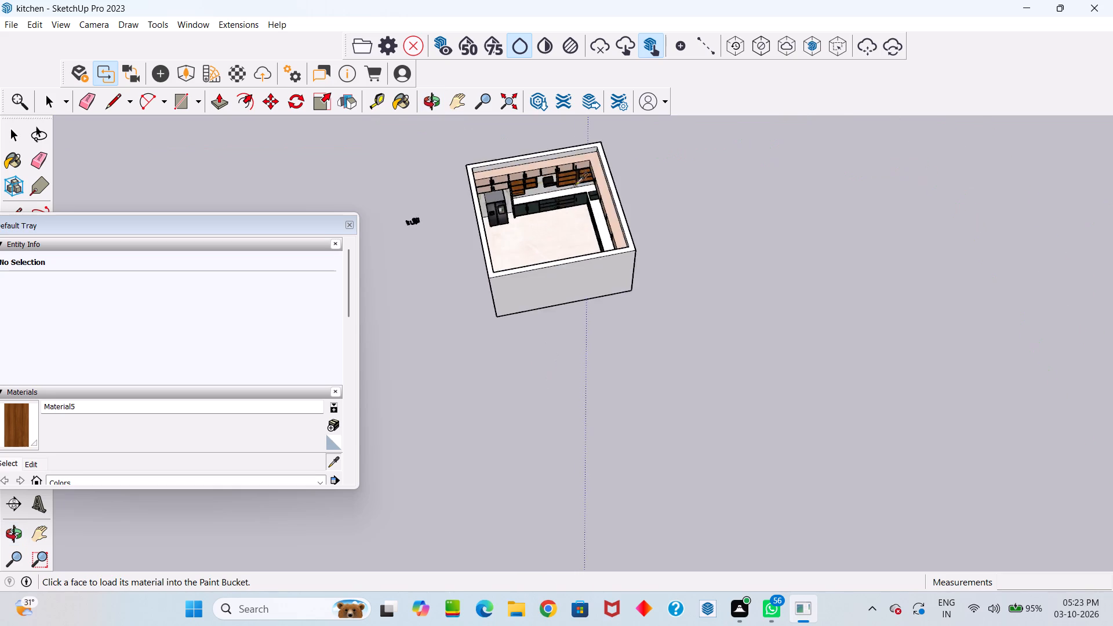
scroll(575, 185, up, 6)
middle_drag(555, 165, 580, 257)
middle_drag(572, 248, 767, 366)
drag(572, 248, 767, 366)
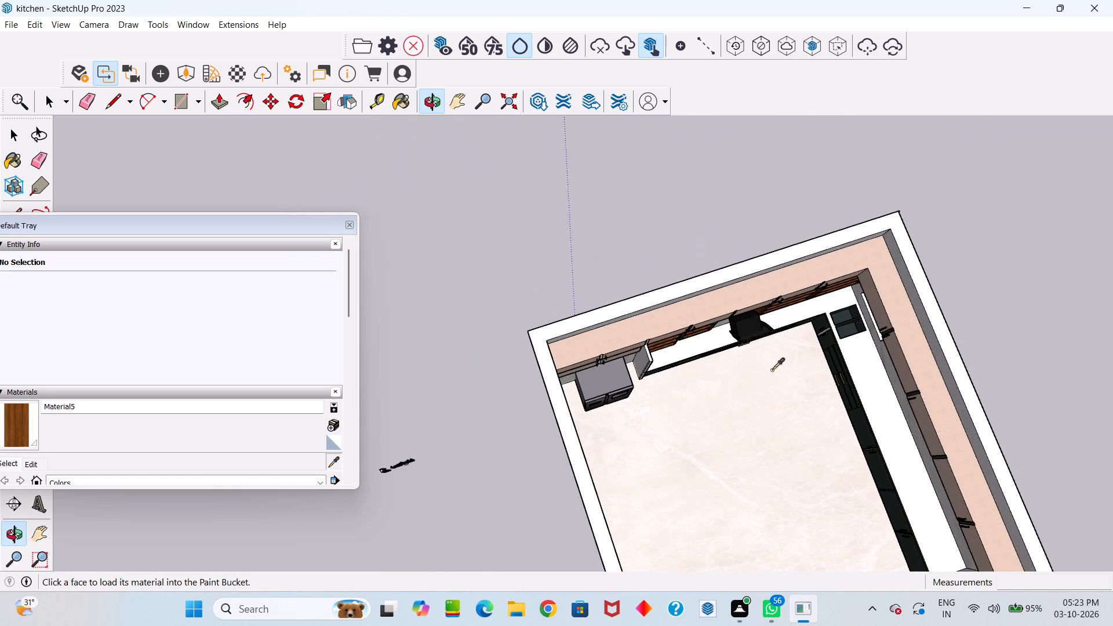
middle_drag(763, 370, 643, 138)
scroll(695, 237, up, 9)
scroll(669, 266, down, 6)
scroll(652, 359, up, 6)
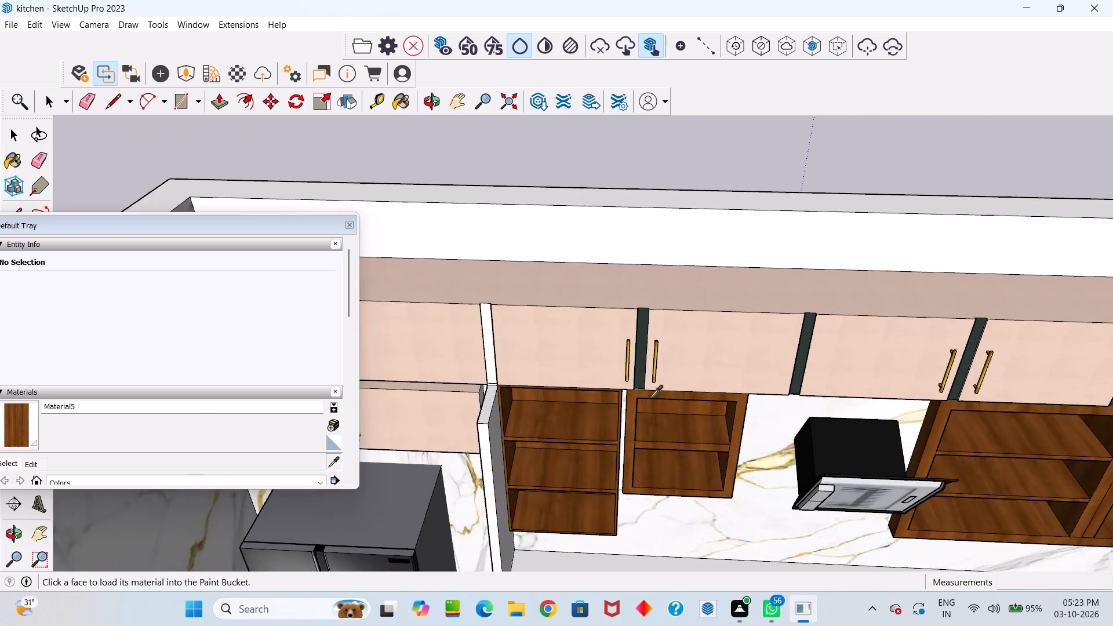
scroll(644, 333, up, 5)
click(639, 323)
Paint the white divider strips of the upper cabinets above and beside the fridge with the dark green Material2.
scroll(660, 287, down, 11)
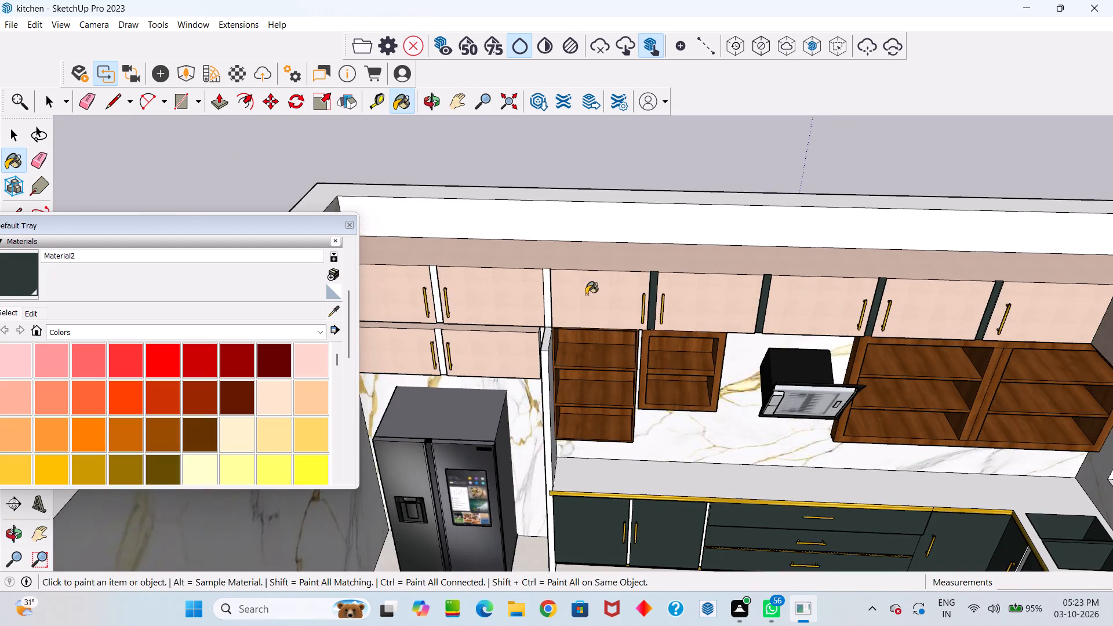
scroll(563, 289, up, 6)
scroll(518, 279, up, 11)
click(535, 263)
scroll(546, 250, down, 4)
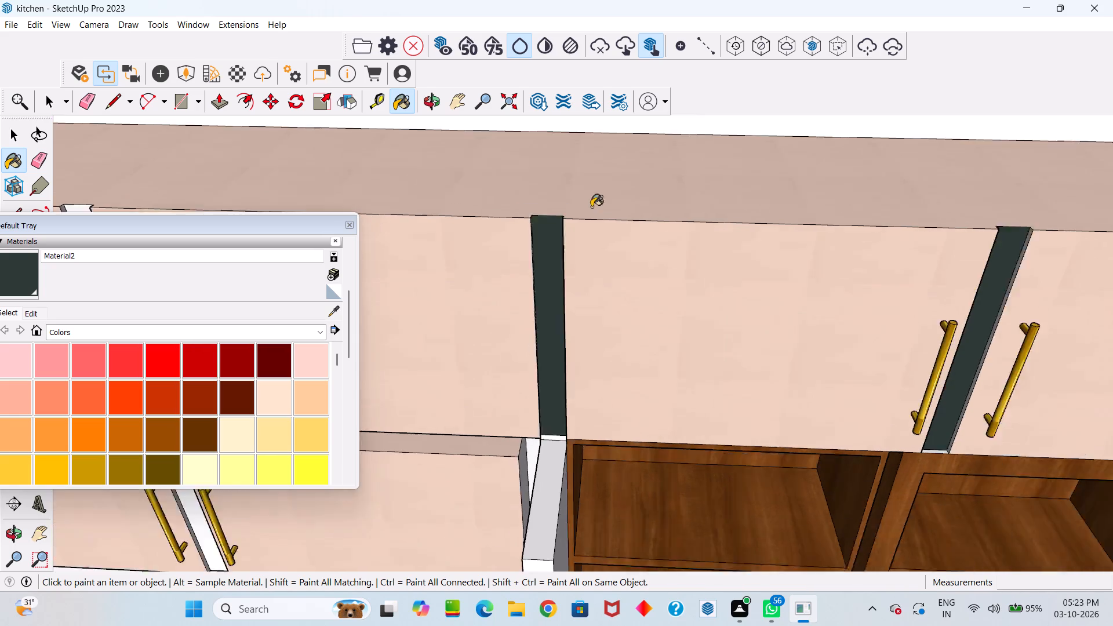
scroll(591, 207, down, 12)
scroll(435, 212, up, 7)
click(441, 229)
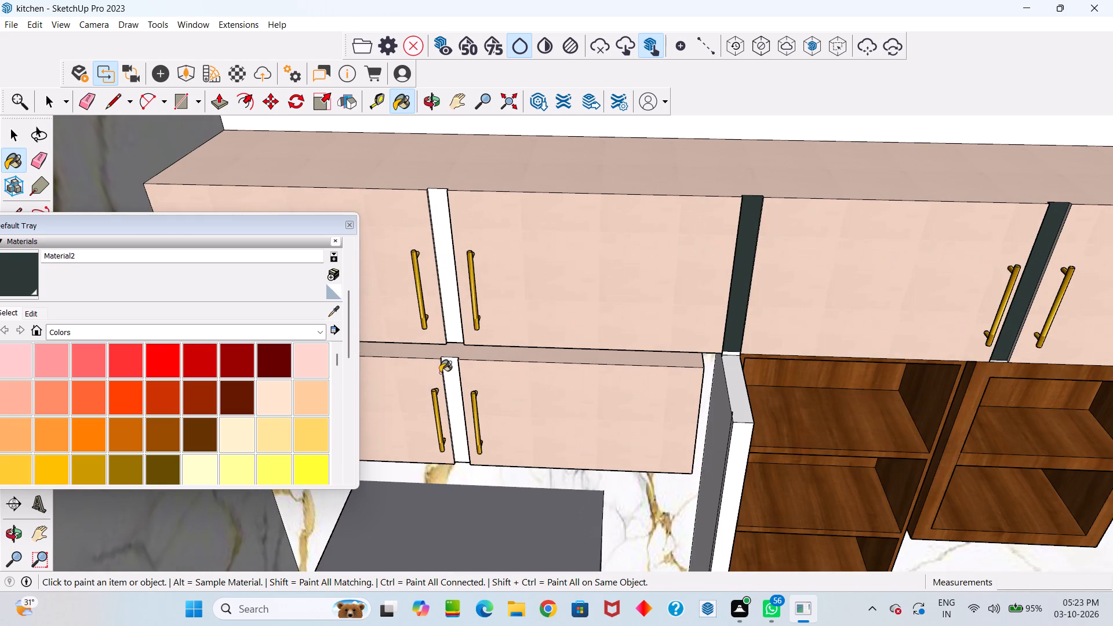
click(451, 396)
Review the painted upper cabinets and examine the base cabinet doors, drawers and their divider strips from several angles.
scroll(492, 241, down, 16)
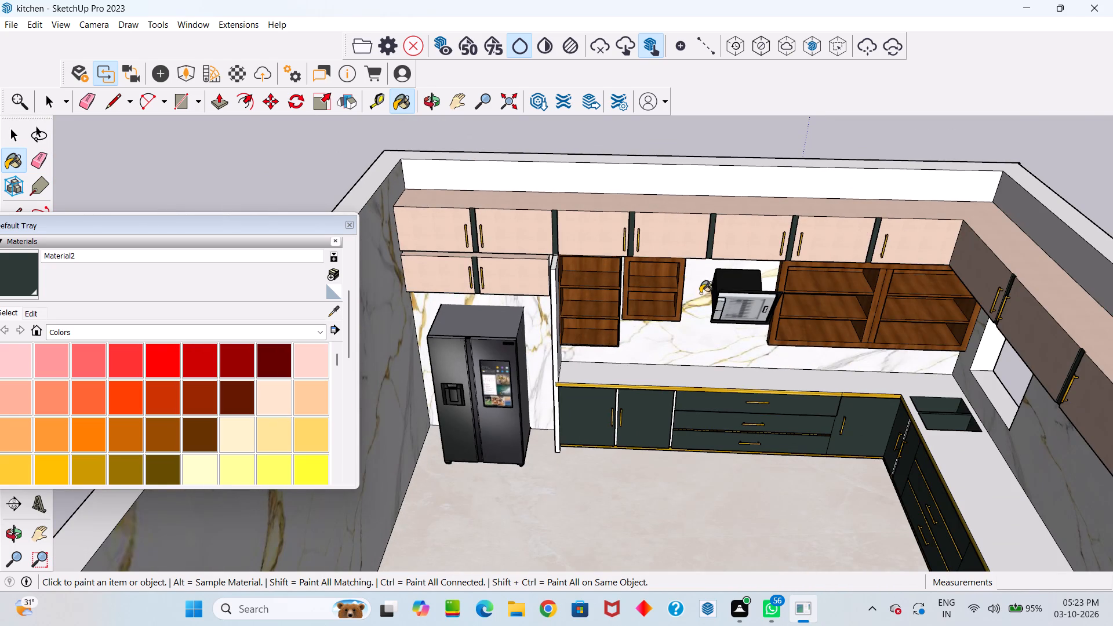
middle_drag(732, 300, 587, 329)
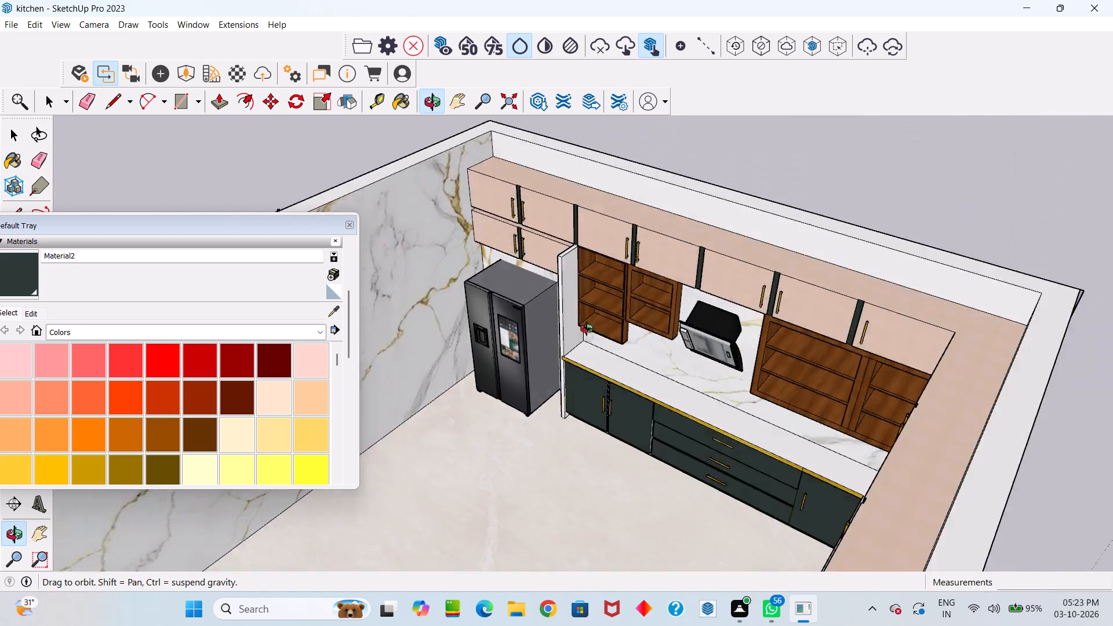
middle_drag(587, 329, 769, 311)
scroll(715, 373, down, 4)
middle_drag(707, 407, 643, 363)
scroll(639, 380, up, 7)
middle_drag(649, 378, 661, 412)
key(space)
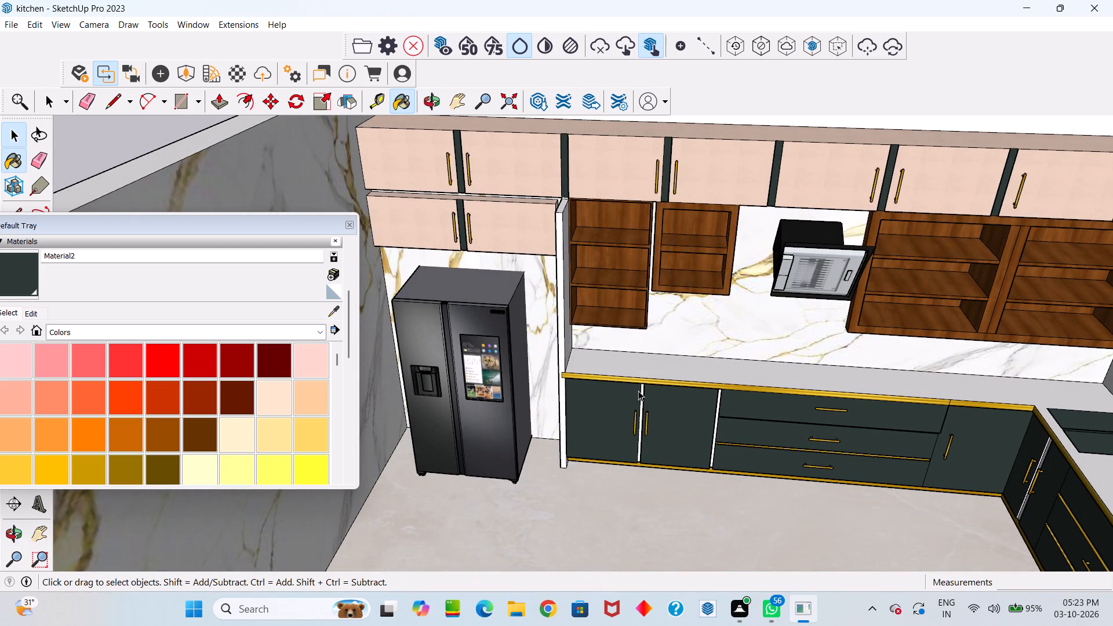
middle_drag(617, 409, 611, 327)
drag(617, 409, 609, 325)
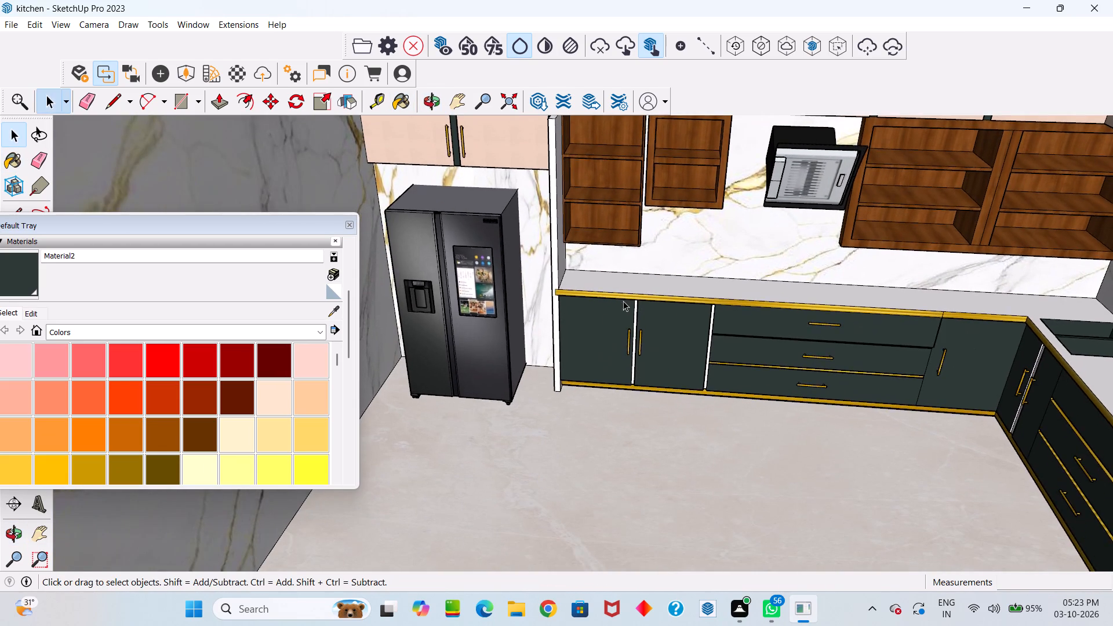
scroll(623, 301, up, 7)
middle_drag(622, 343, 727, 345)
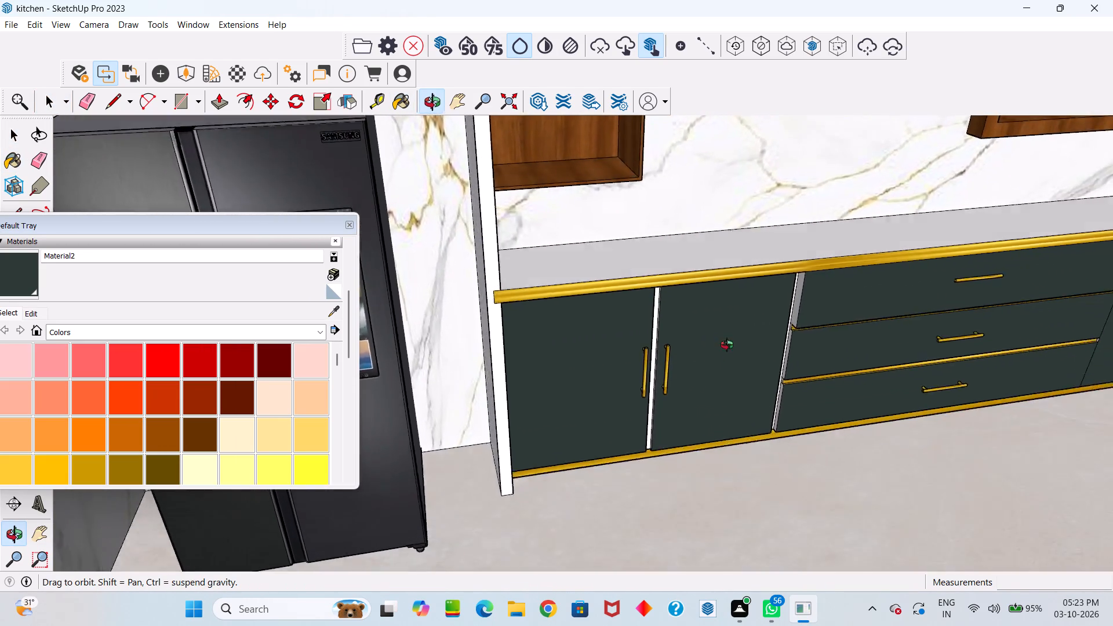
middle_drag(727, 345, 676, 365)
scroll(667, 363, up, 10)
middle_drag(642, 338, 606, 259)
scroll(608, 227, up, 1)
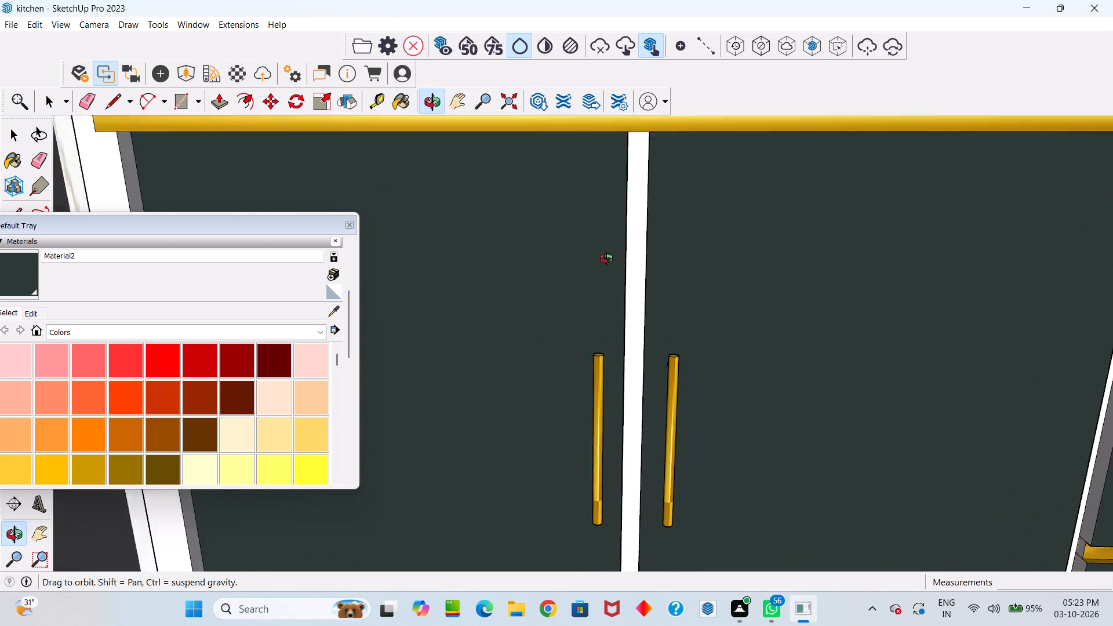
middle_drag(606, 259, 580, 317)
scroll(606, 279, down, 8)
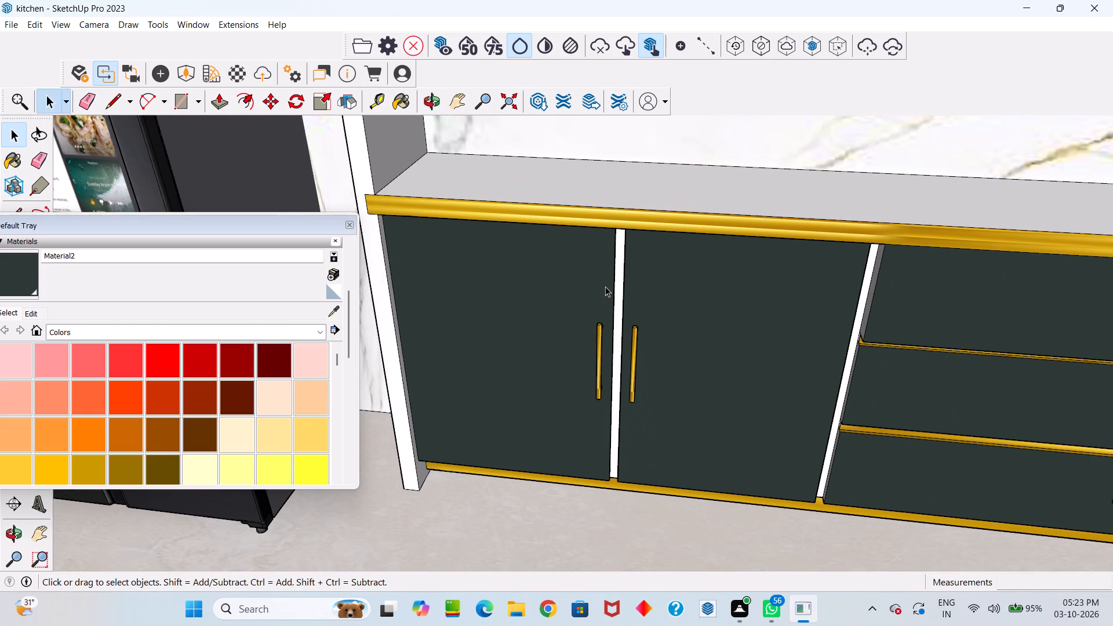
scroll(744, 299, down, 1)
middle_drag(747, 289, 753, 289)
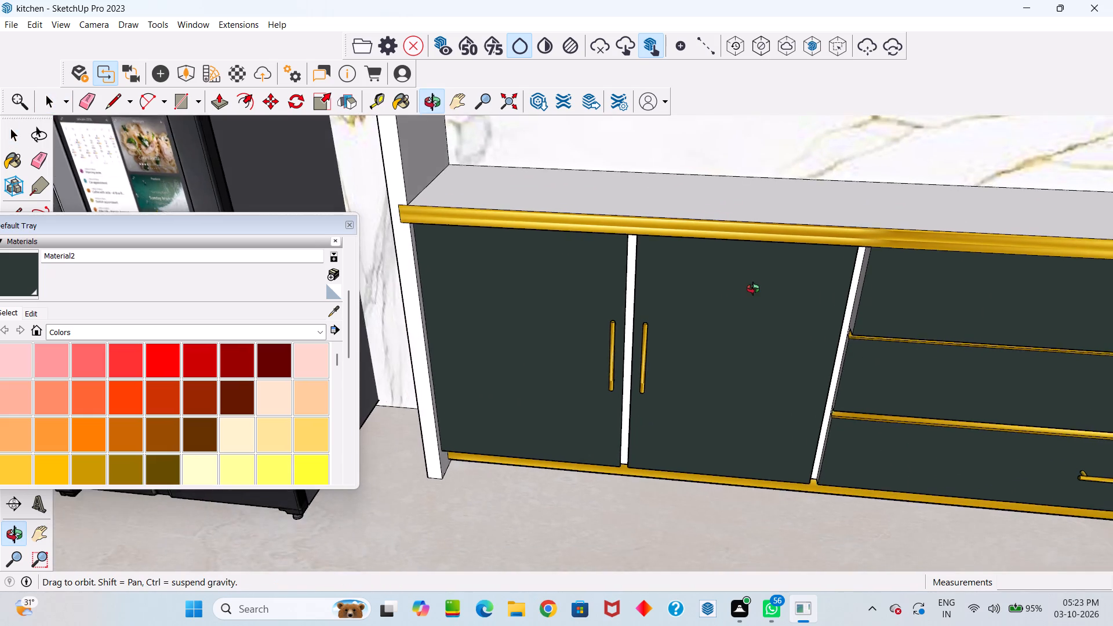
middle_drag(753, 289, 725, 515)
scroll(749, 457, down, 13)
middle_drag(776, 432, 744, 270)
drag(776, 432, 744, 270)
middle_drag(768, 298, 762, 130)
scroll(787, 229, up, 6)
scroll(782, 287, down, 6)
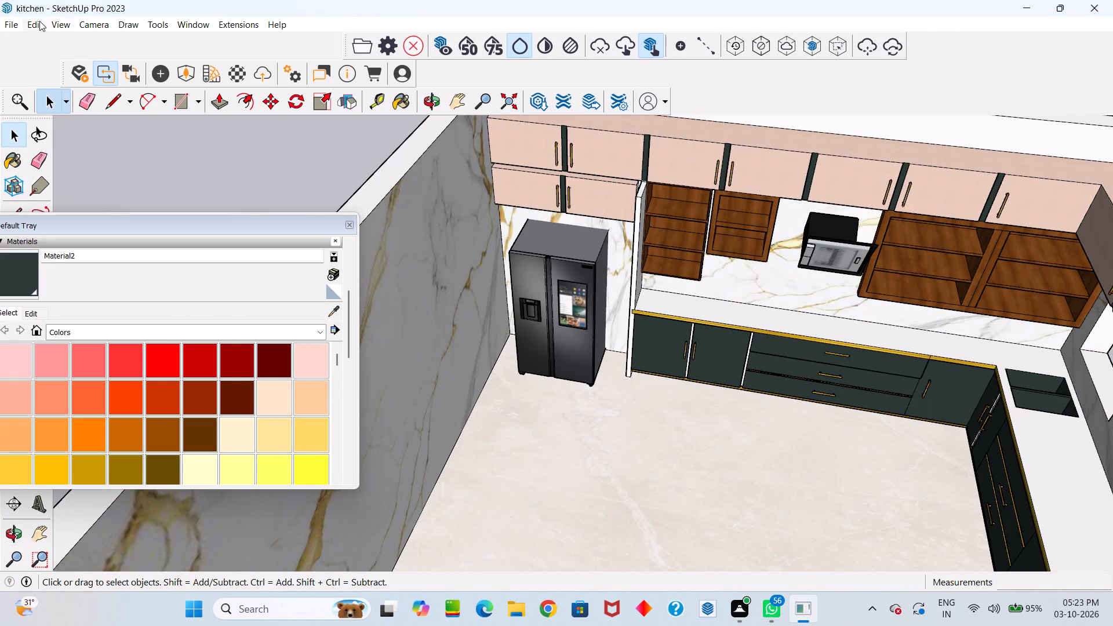
Import the Bosch+Stove (1) model from the Downloads folder, checking the previews of the other downloaded files to find it.
click(14, 24)
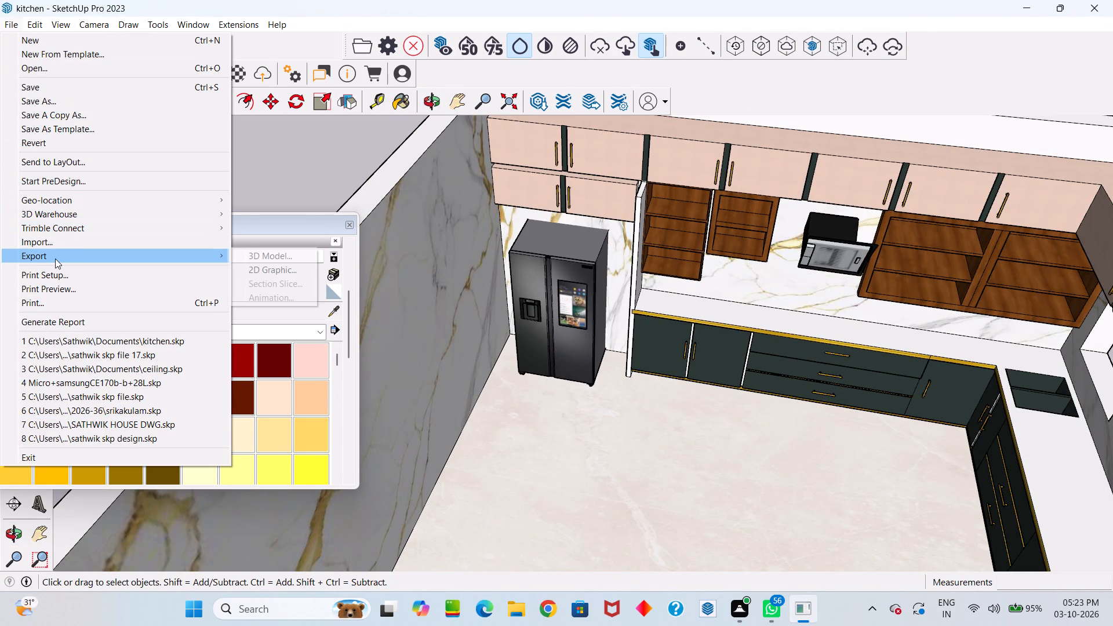
click(66, 242)
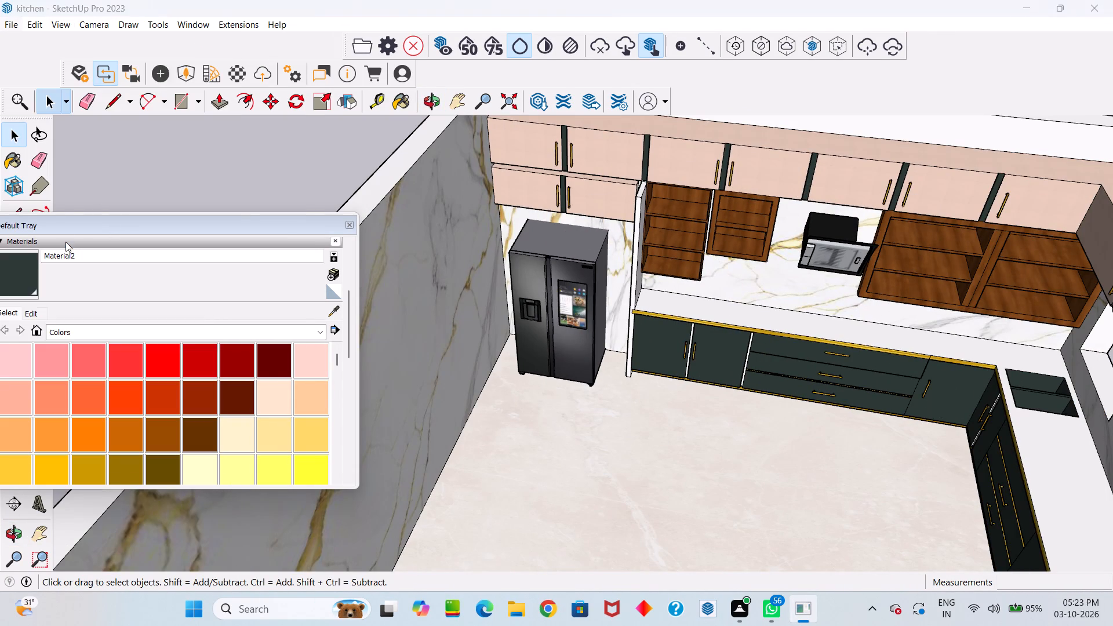
scroll(275, 195, down, 1)
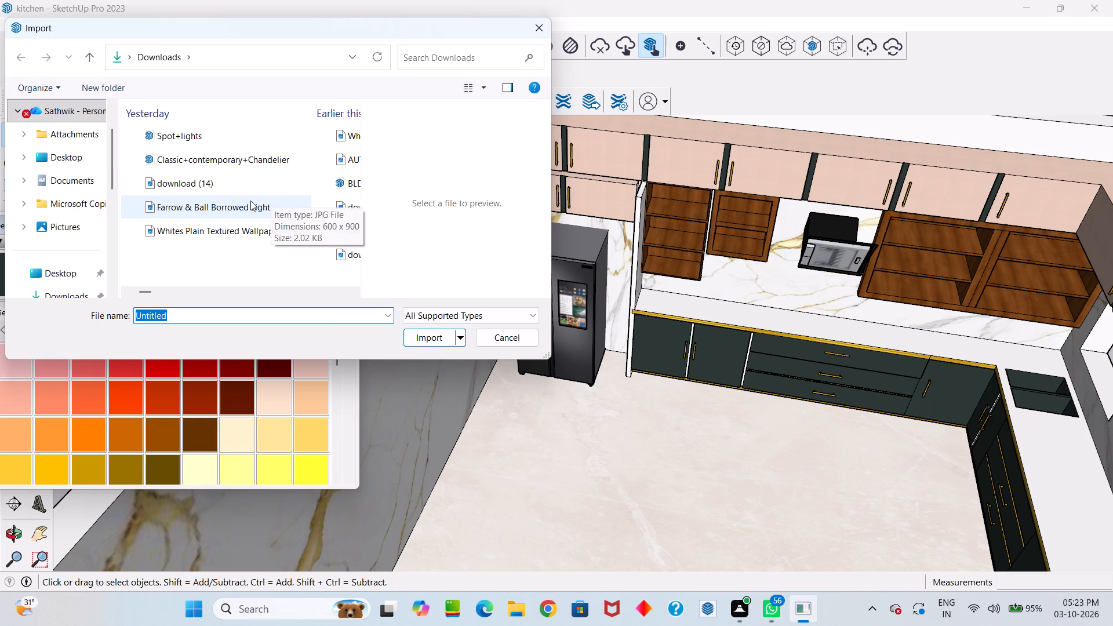
right_click(250, 201)
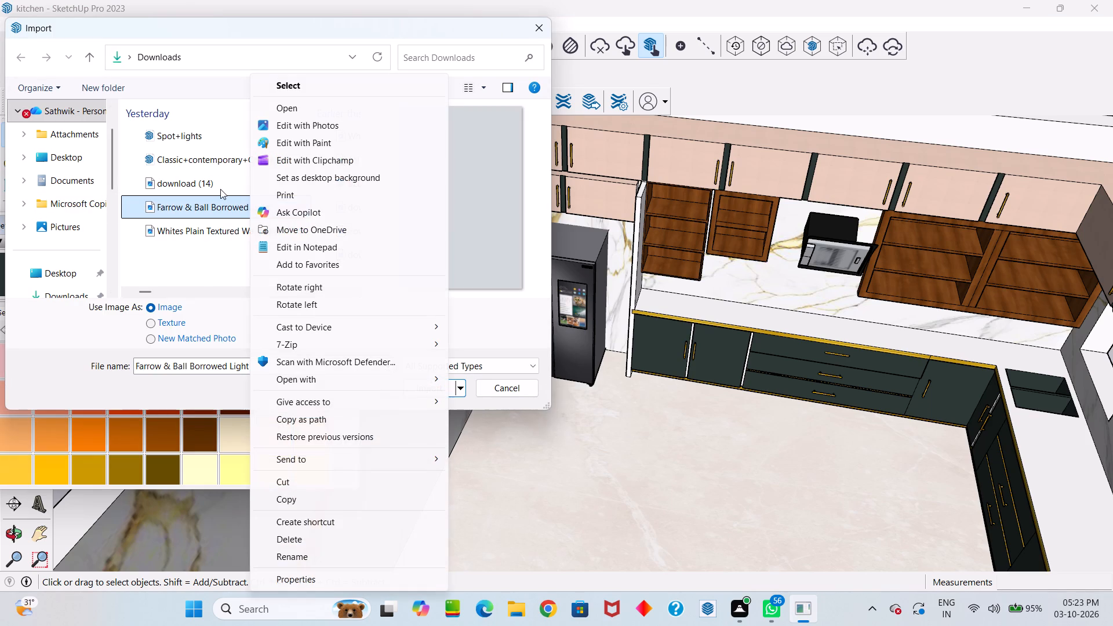
right_click(185, 158)
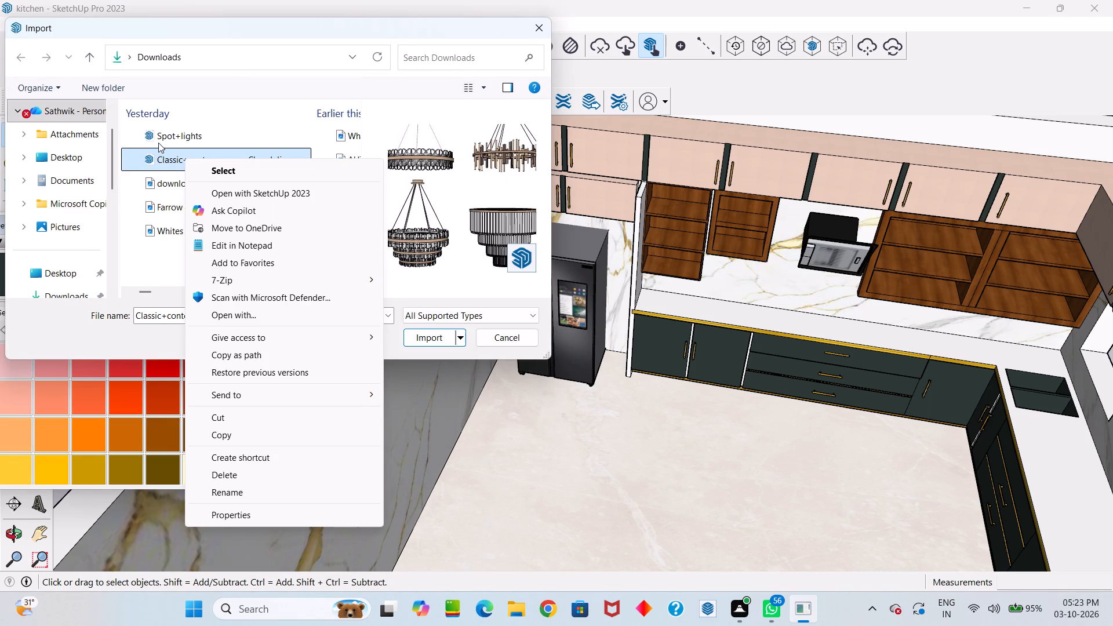
click(168, 132)
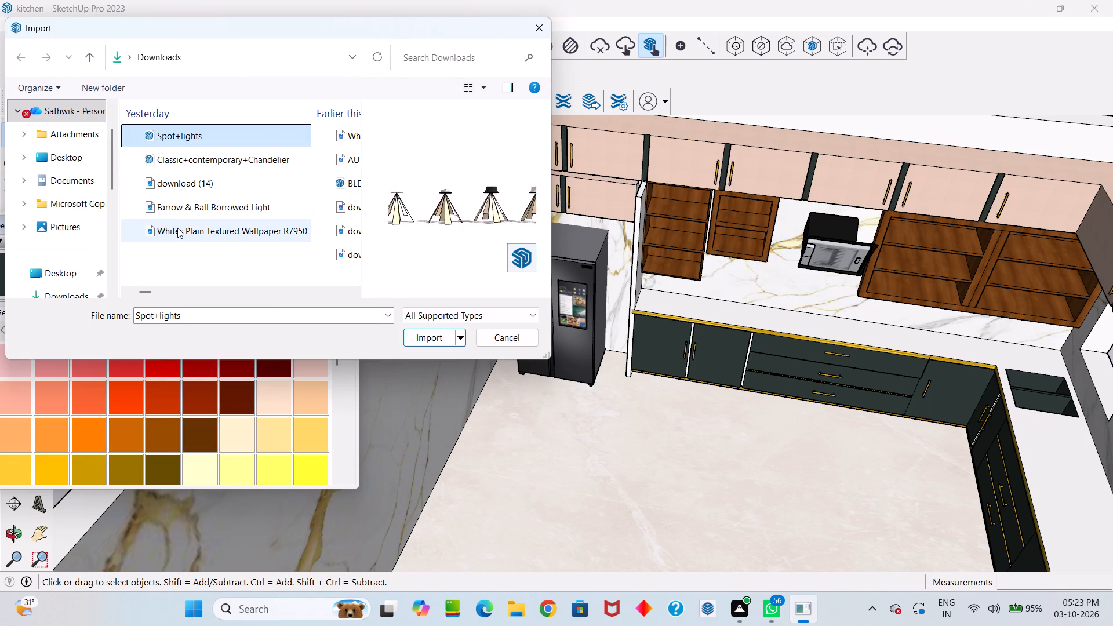
scroll(194, 209, down, 2)
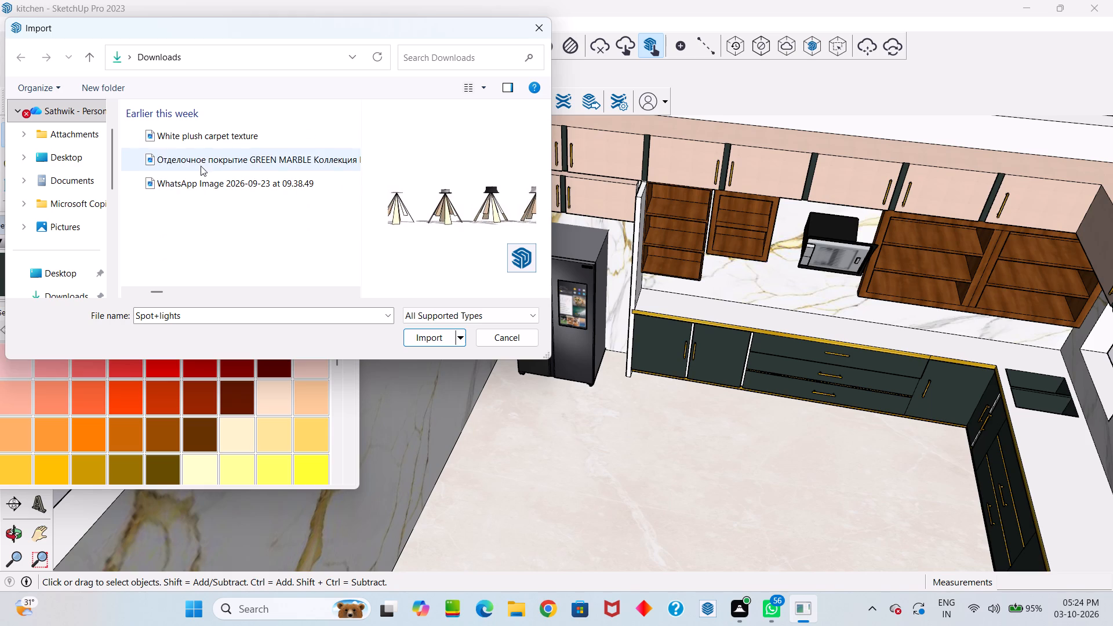
click(209, 134)
click(201, 164)
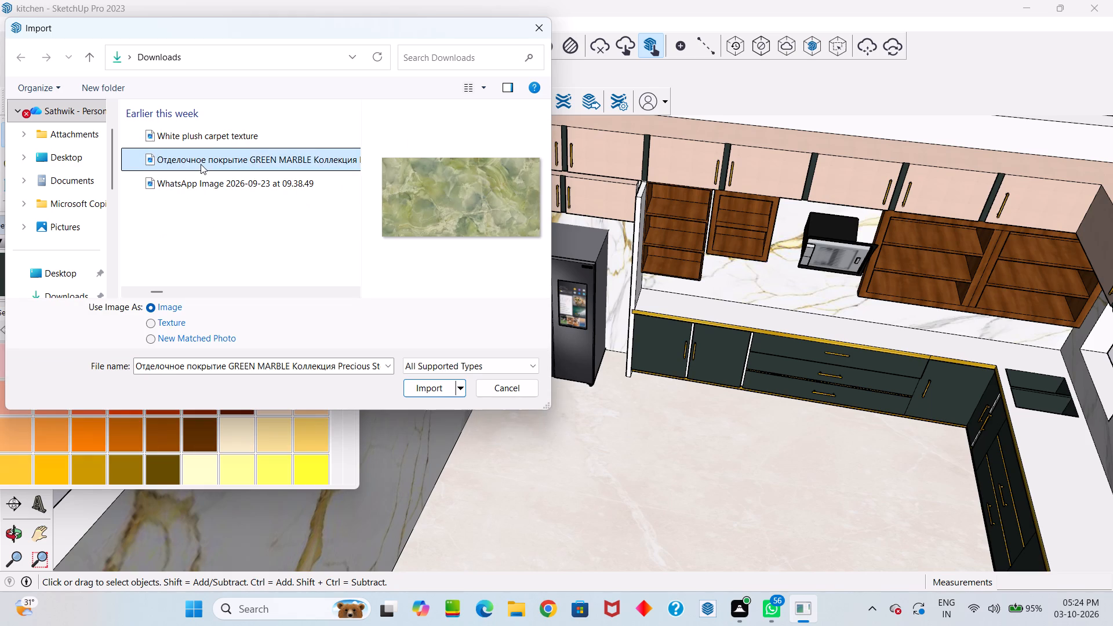
scroll(201, 164, down, 3)
right_click(205, 155)
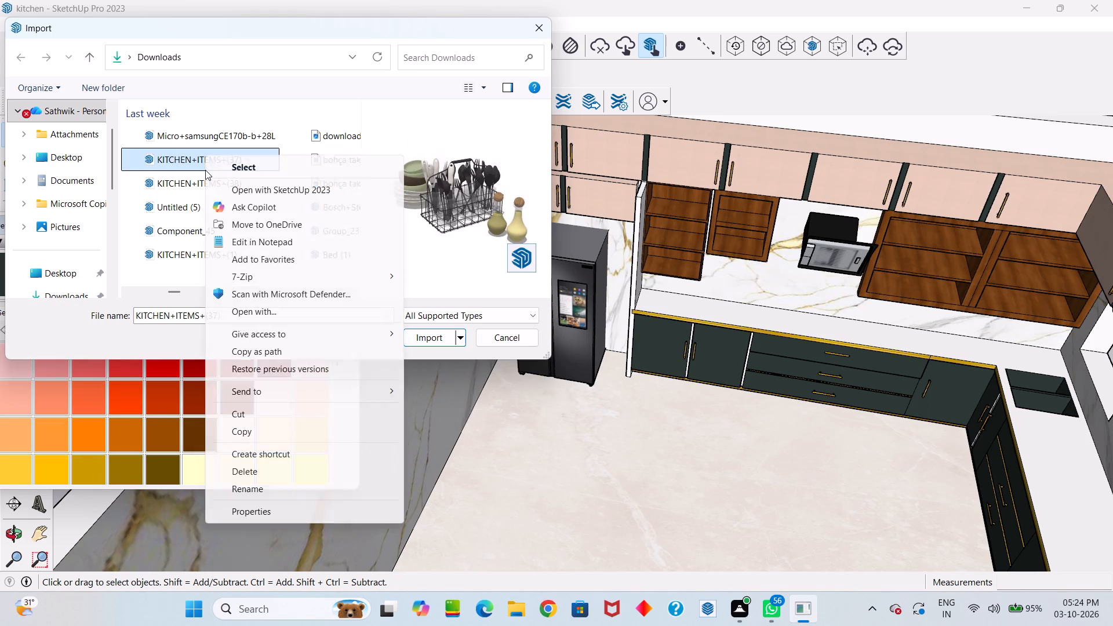
click(176, 181)
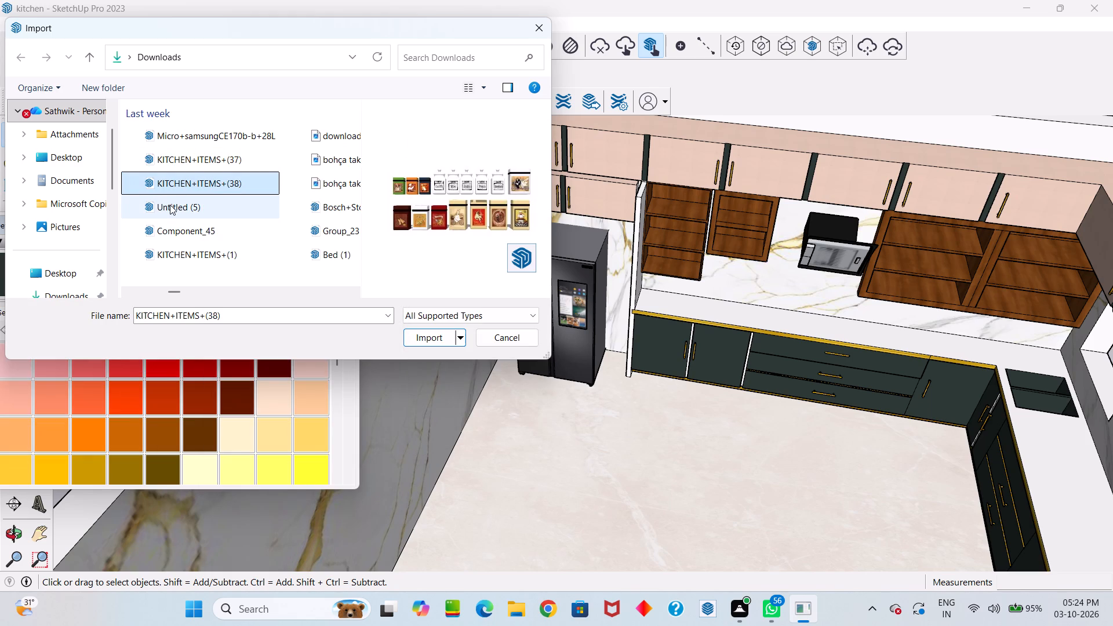
click(170, 205)
click(172, 232)
scroll(176, 246, down, 1)
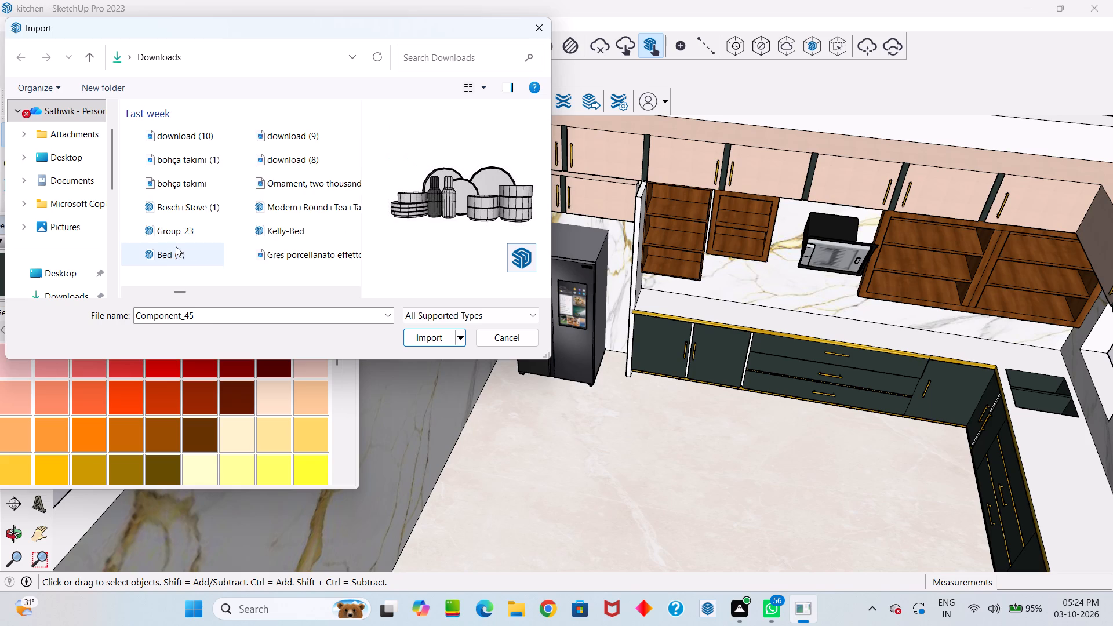
click(185, 209)
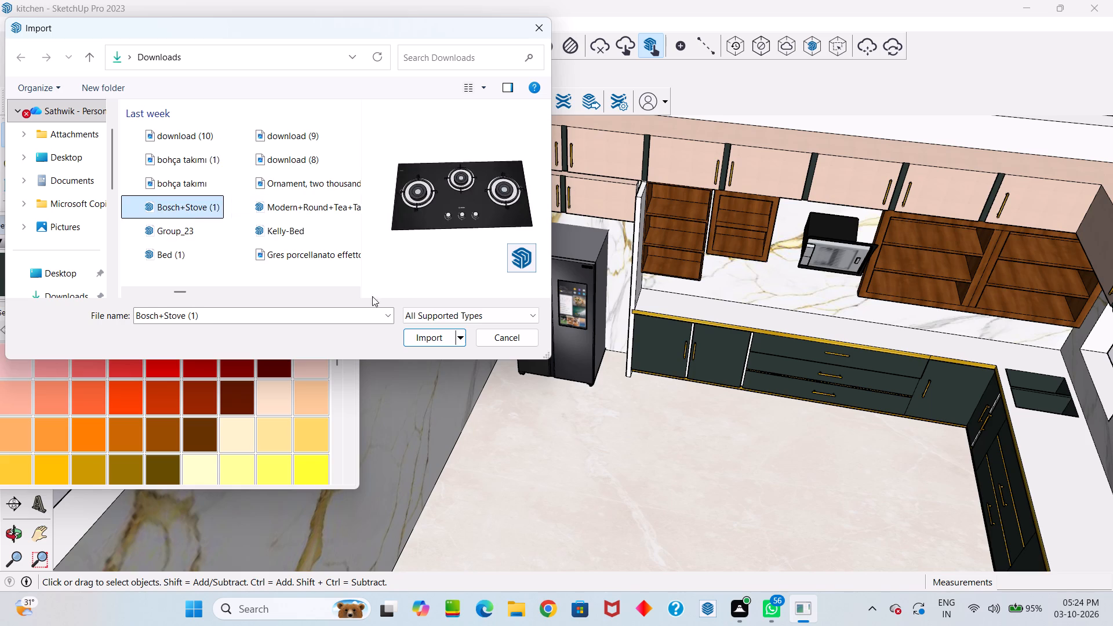
click(438, 342)
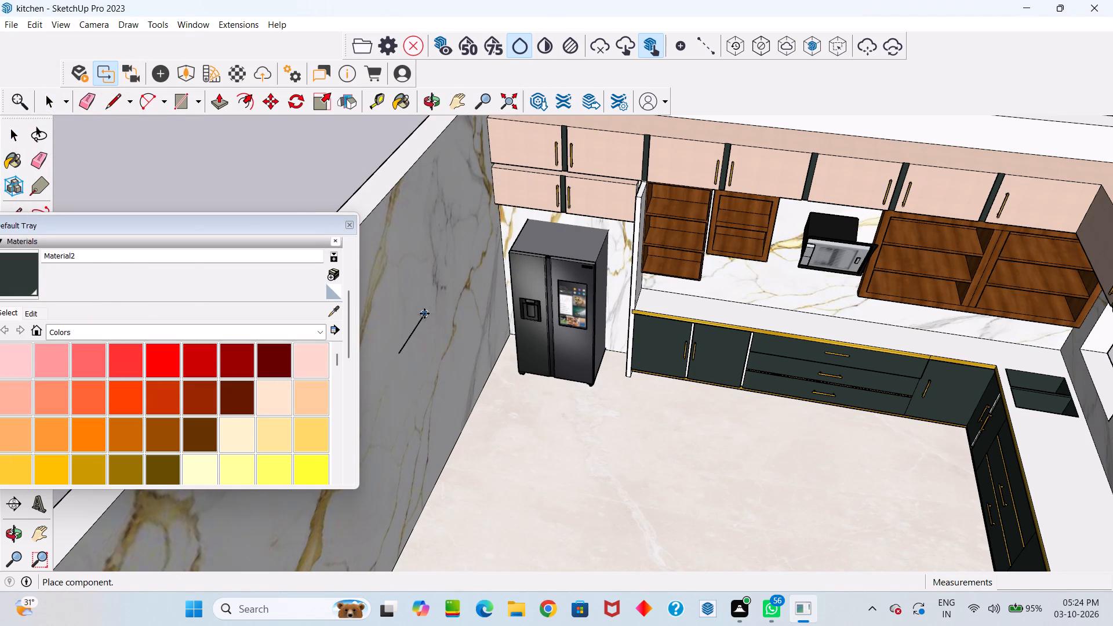
Place the black three-burner stove over the kitchen countertop above the drawers, its back corner against the marble backsplash.
scroll(424, 314, down, 9)
scroll(556, 332, up, 6)
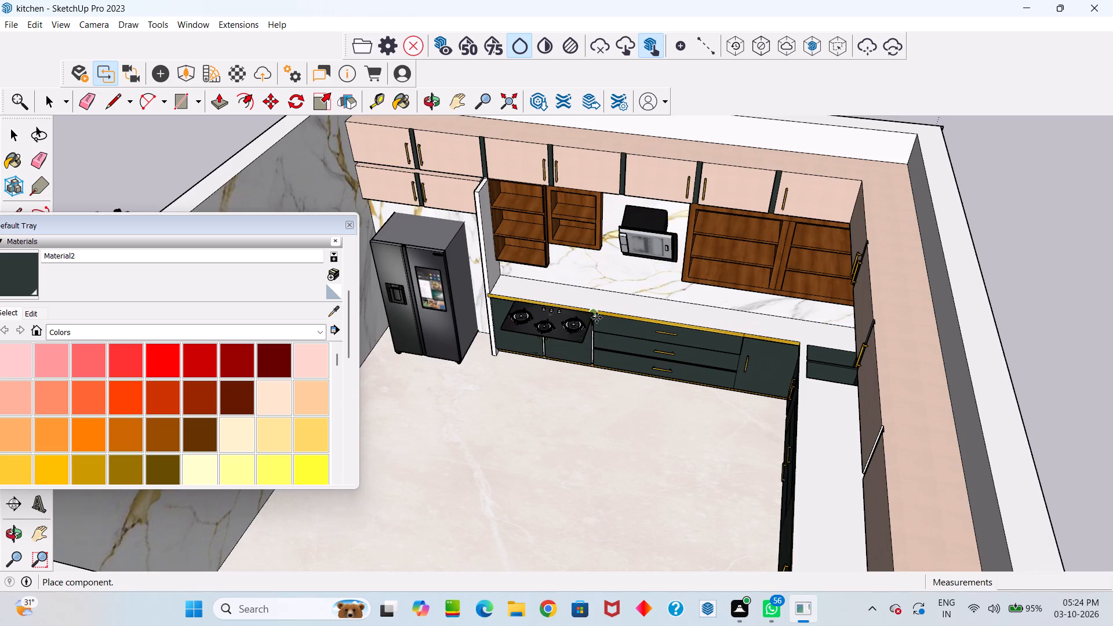
scroll(627, 307, up, 11)
scroll(684, 286, up, 4)
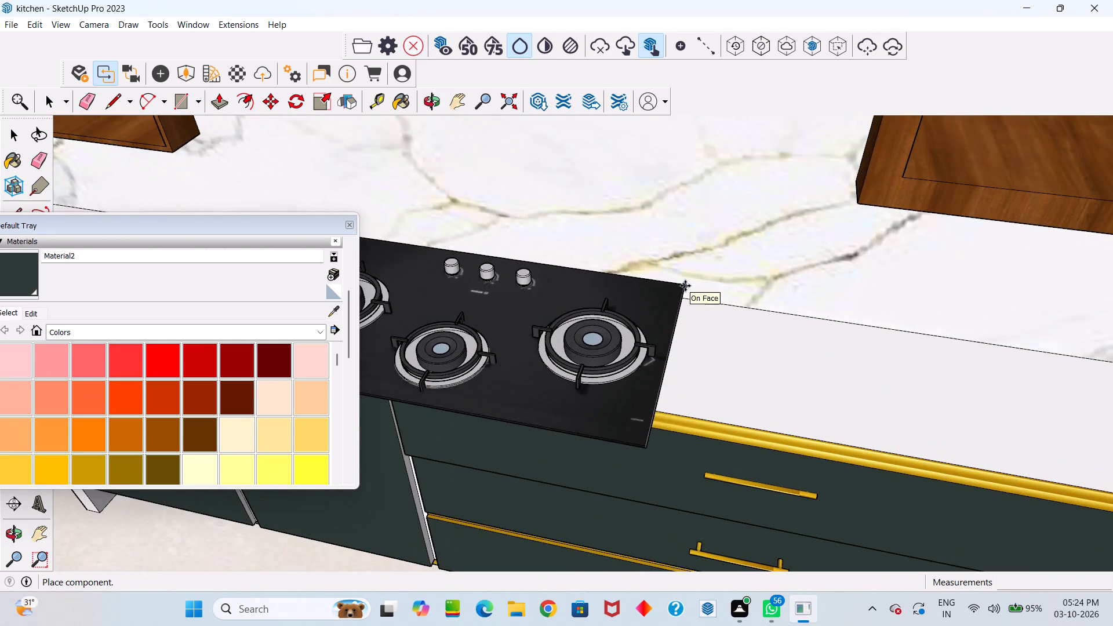
middle_drag(701, 274, 691, 274)
click(697, 285)
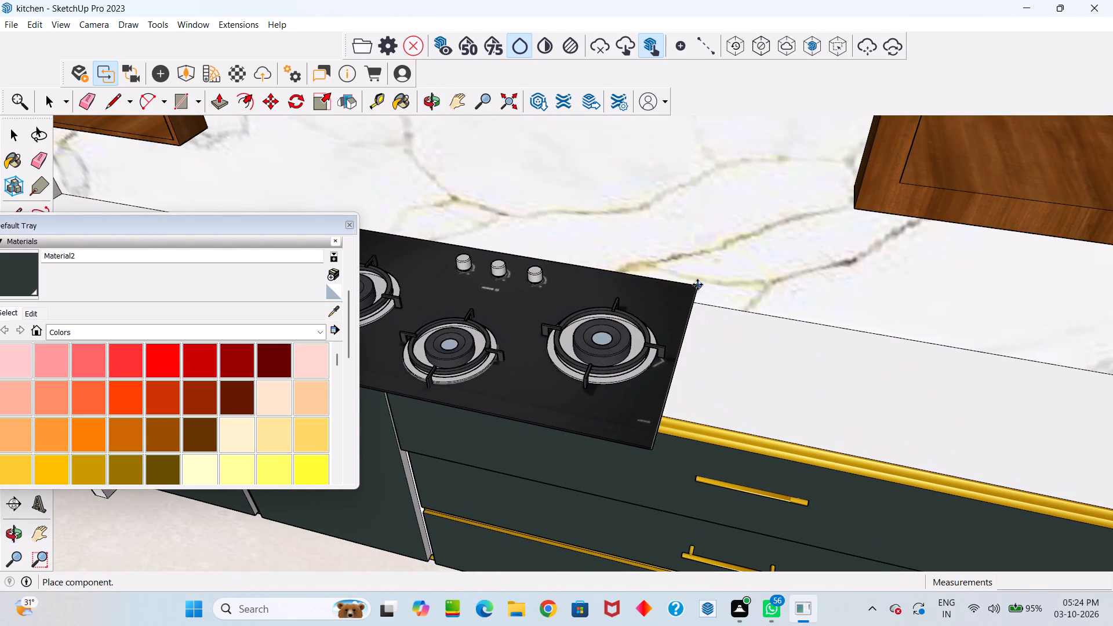
Move the stove by its back bottom corner about 3 5/16" to the edge where countertop and backsplash meet.
middle_drag(732, 296, 573, 148)
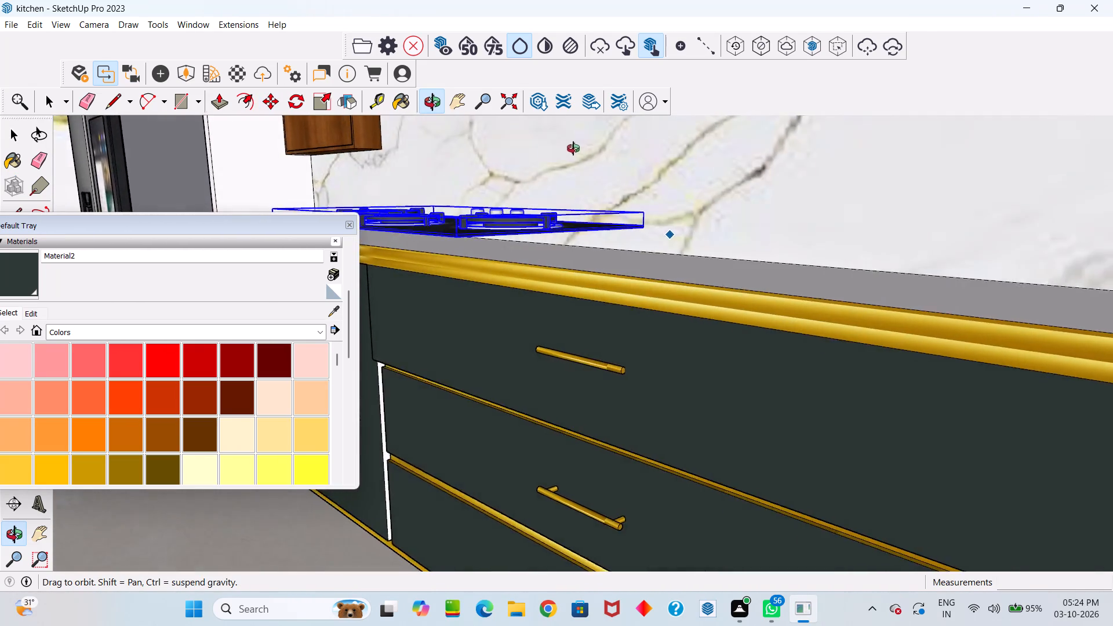
middle_drag(573, 148, 523, 190)
scroll(605, 263, up, 5)
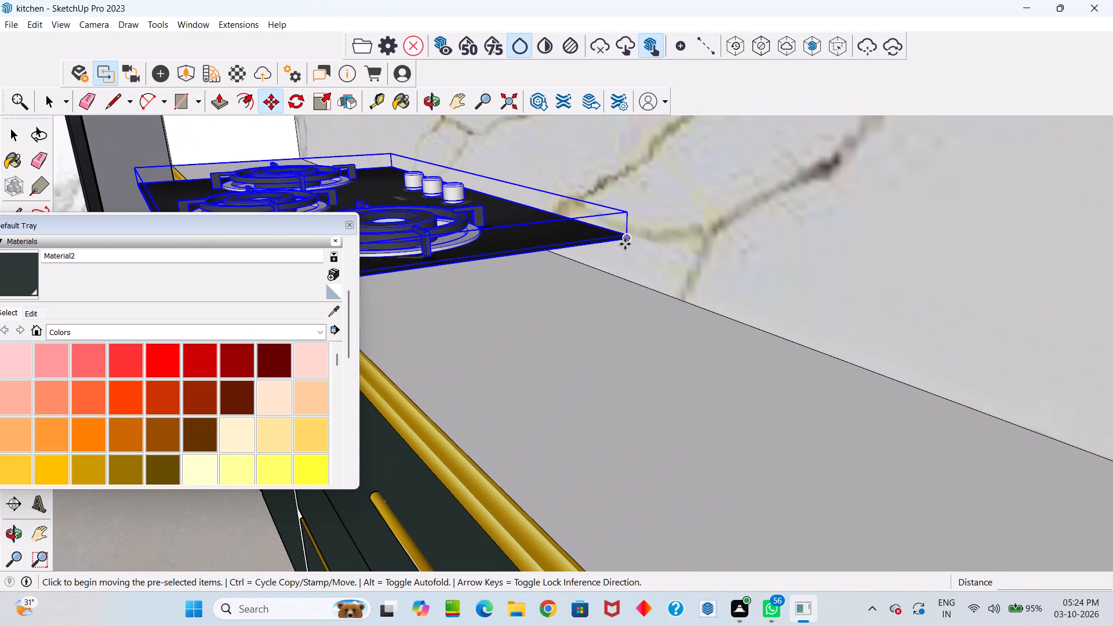
click(625, 244)
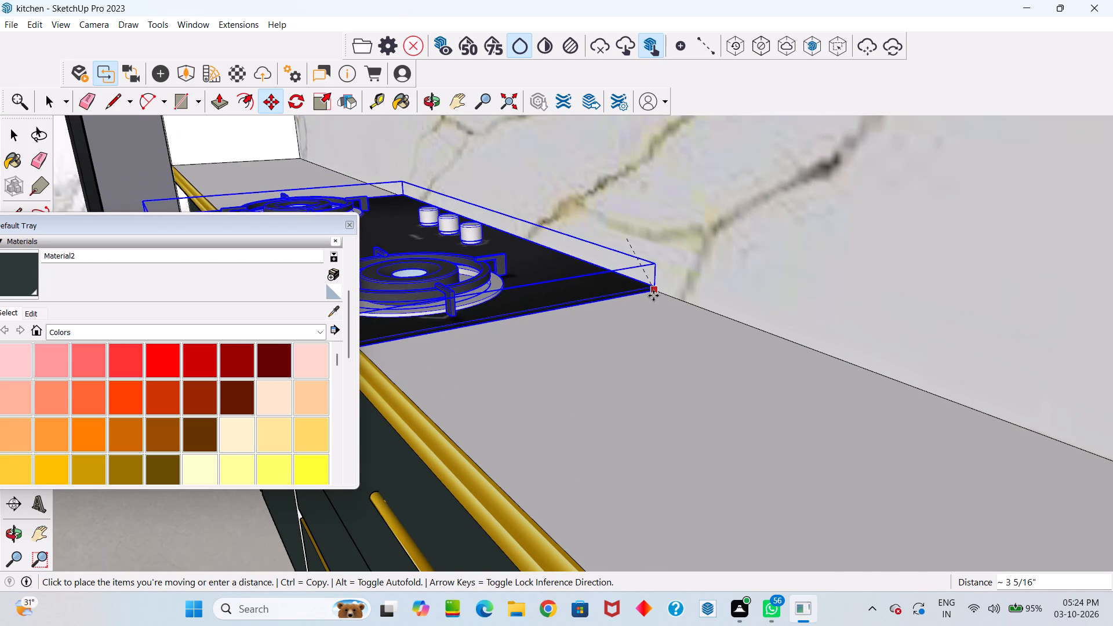
click(654, 293)
Move the stove about 10" along the backsplash, away from the fridge and toward the space under the chimney hood.
scroll(611, 337, down, 10)
middle_drag(614, 382, 641, 395)
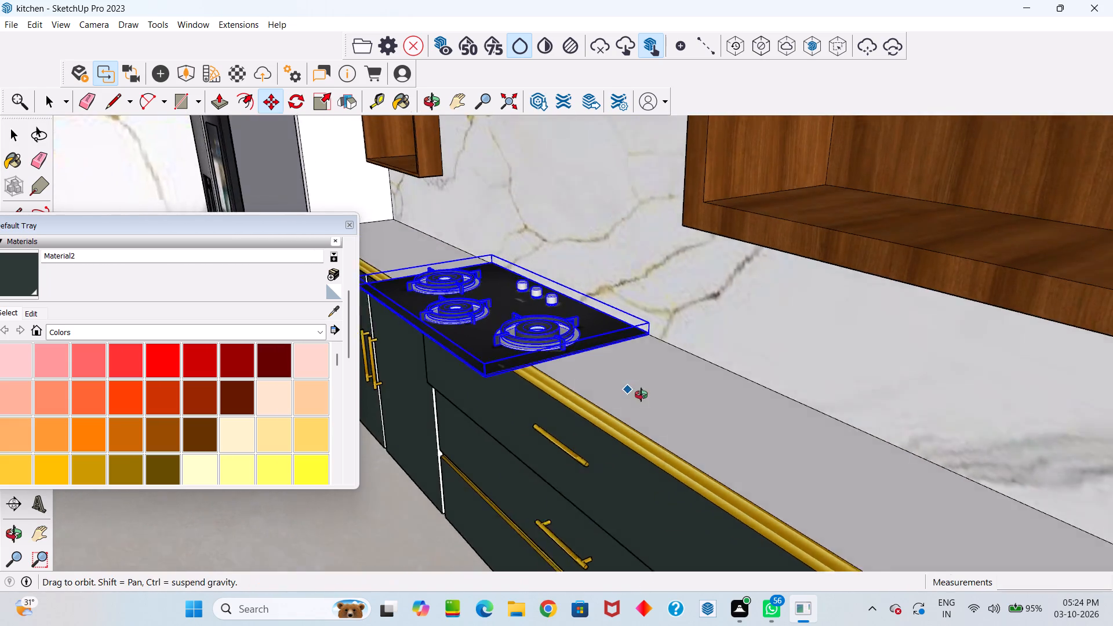
middle_drag(641, 395, 918, 498)
scroll(824, 330, down, 5)
middle_drag(819, 332, 682, 310)
scroll(785, 361, up, 6)
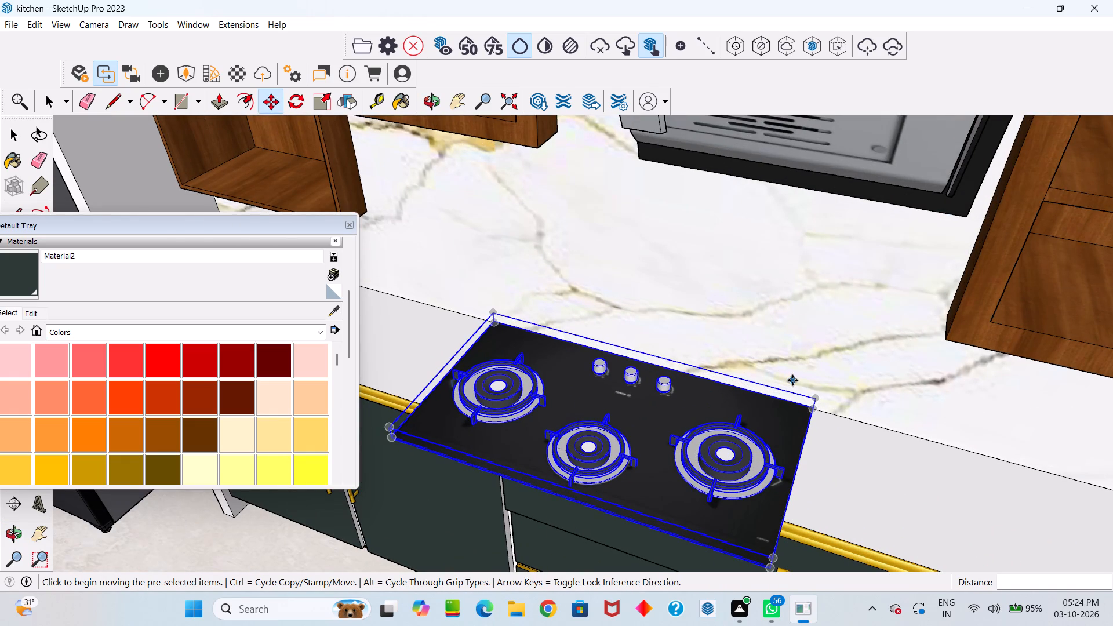
key(m)
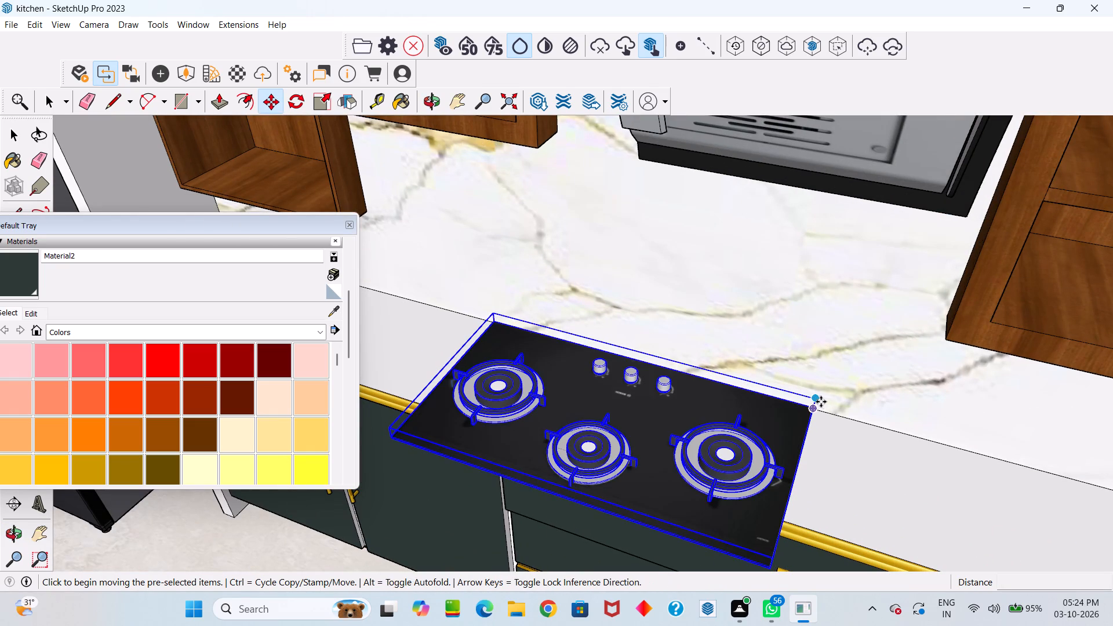
click(812, 412)
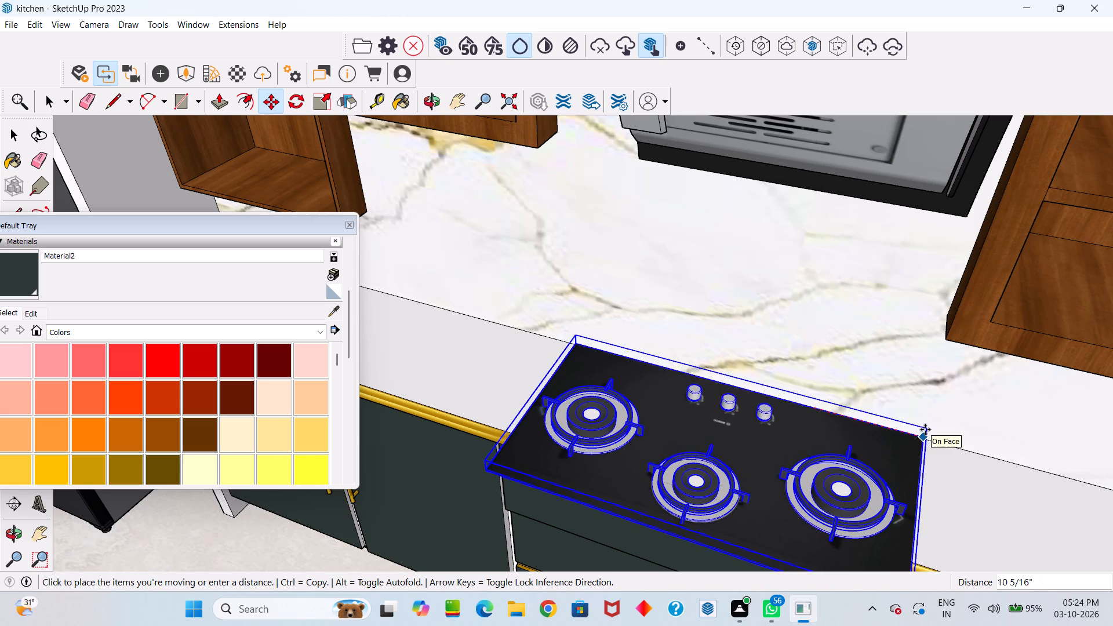
click(930, 430)
Inspect the stove from a low side view to check how it sits relative to the countertop.
middle_drag(854, 449, 573, 360)
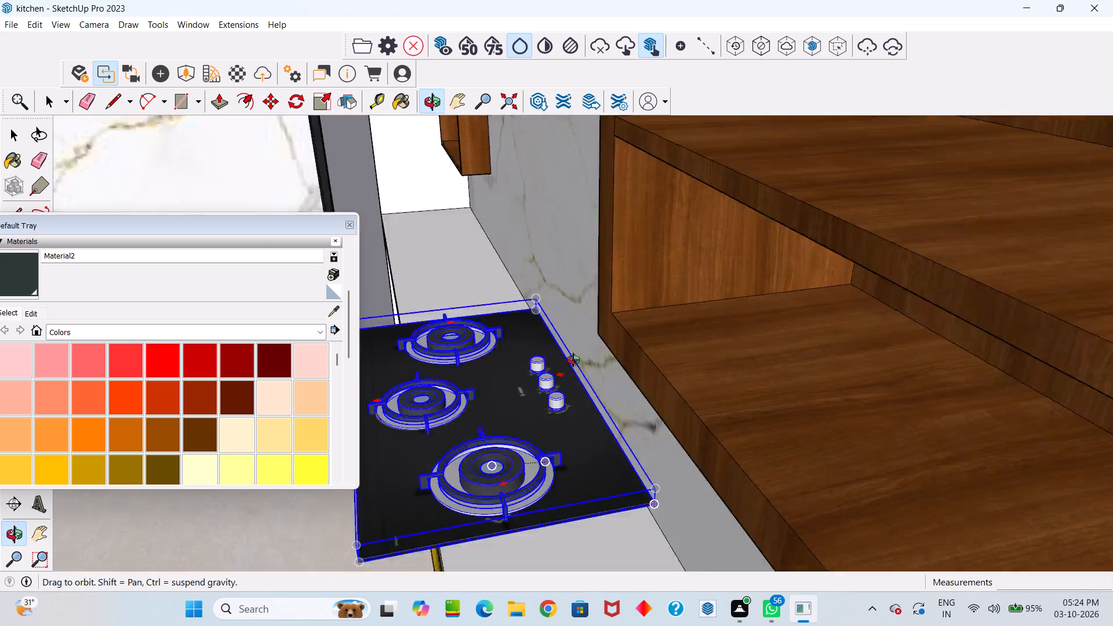
middle_drag(573, 360, 610, 296)
scroll(590, 360, up, 4)
middle_drag(608, 326, 613, 293)
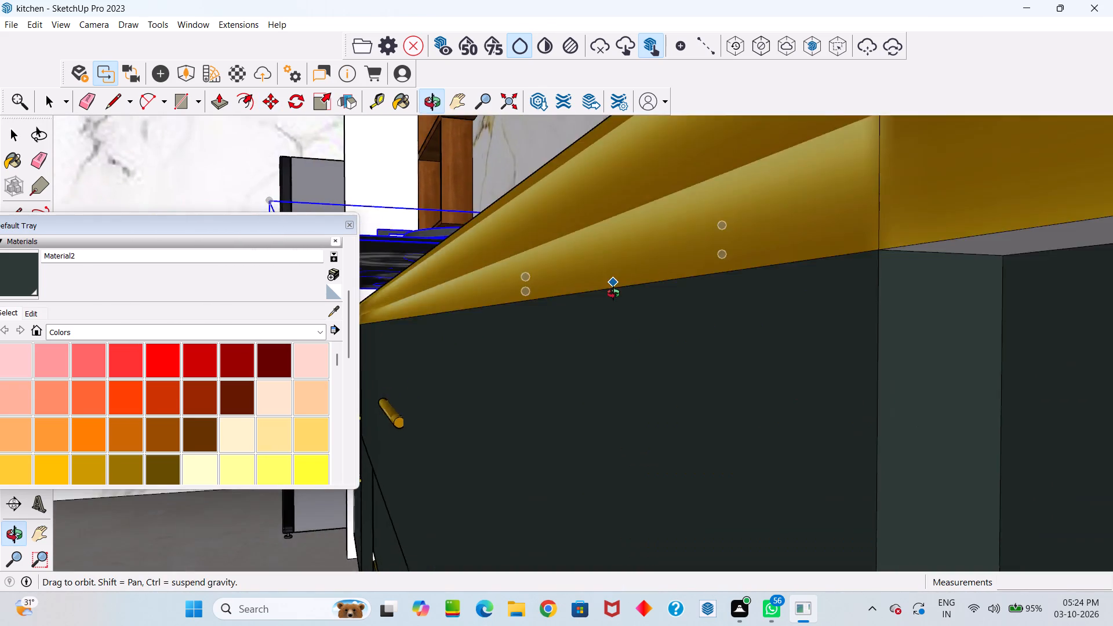
middle_drag(613, 293, 599, 337)
scroll(563, 344, up, 4)
middle_drag(572, 365, 557, 322)
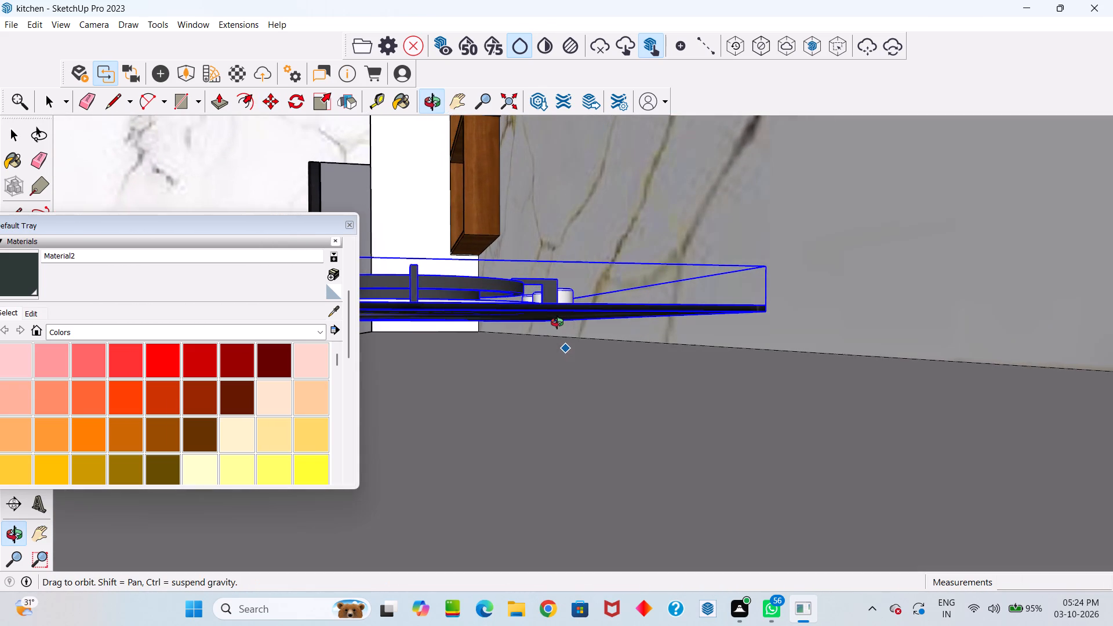
middle_drag(557, 322, 549, 332)
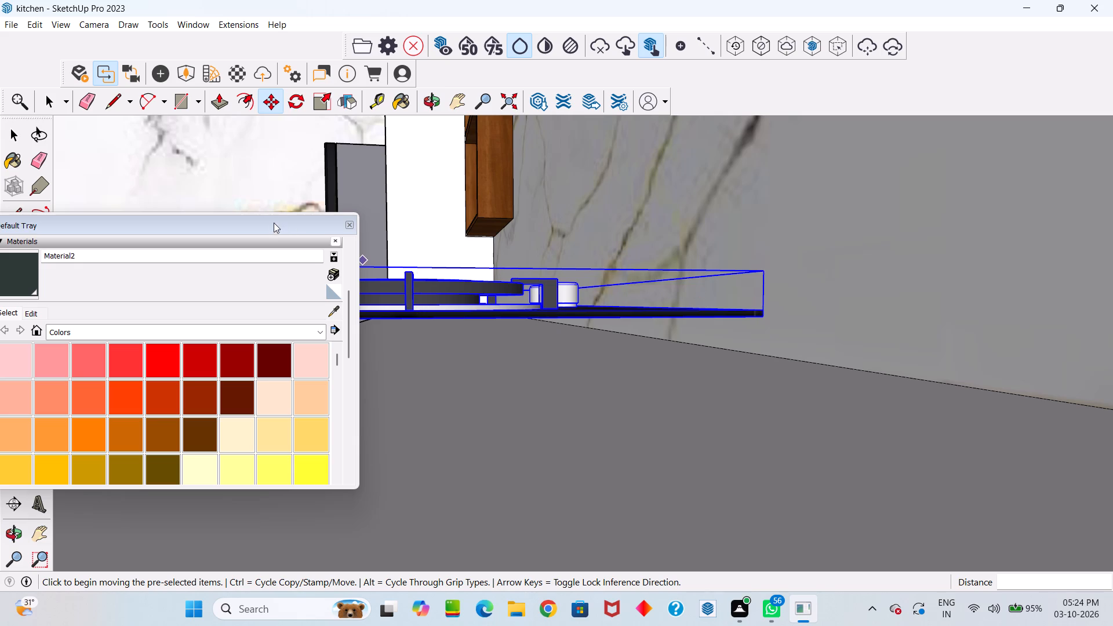
Close the Default Tray to clear the view of the model.
key(space)
text(n)
click(354, 229)
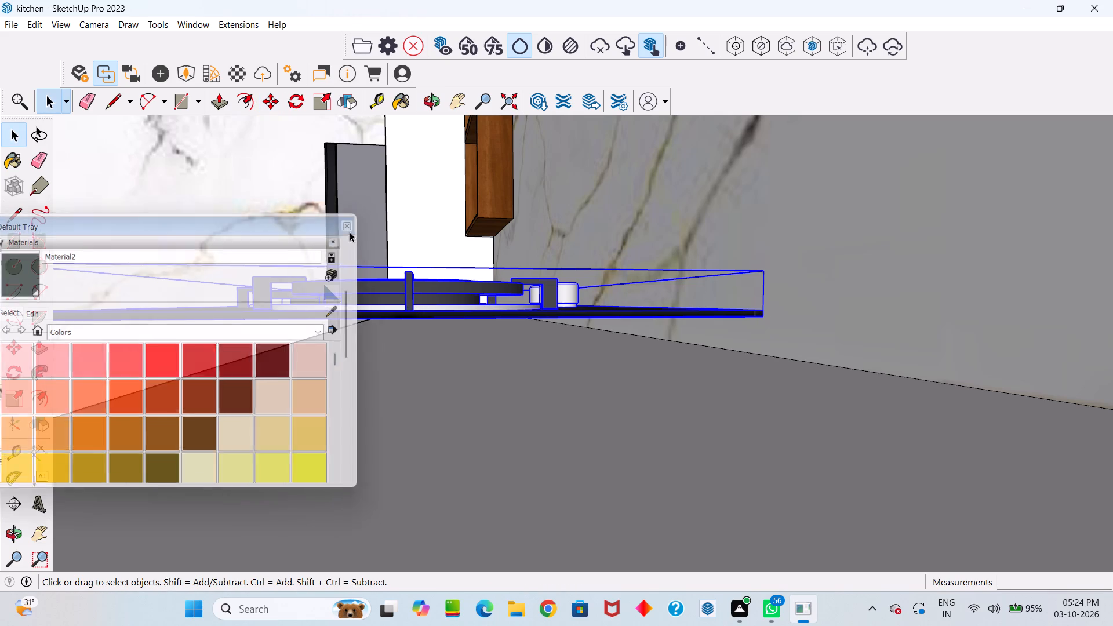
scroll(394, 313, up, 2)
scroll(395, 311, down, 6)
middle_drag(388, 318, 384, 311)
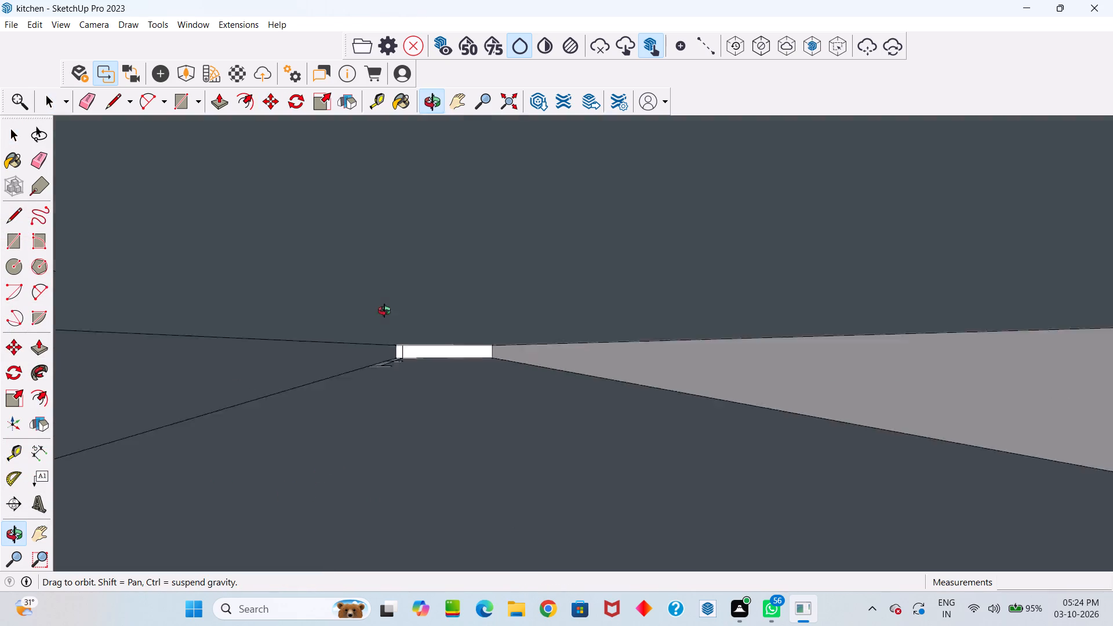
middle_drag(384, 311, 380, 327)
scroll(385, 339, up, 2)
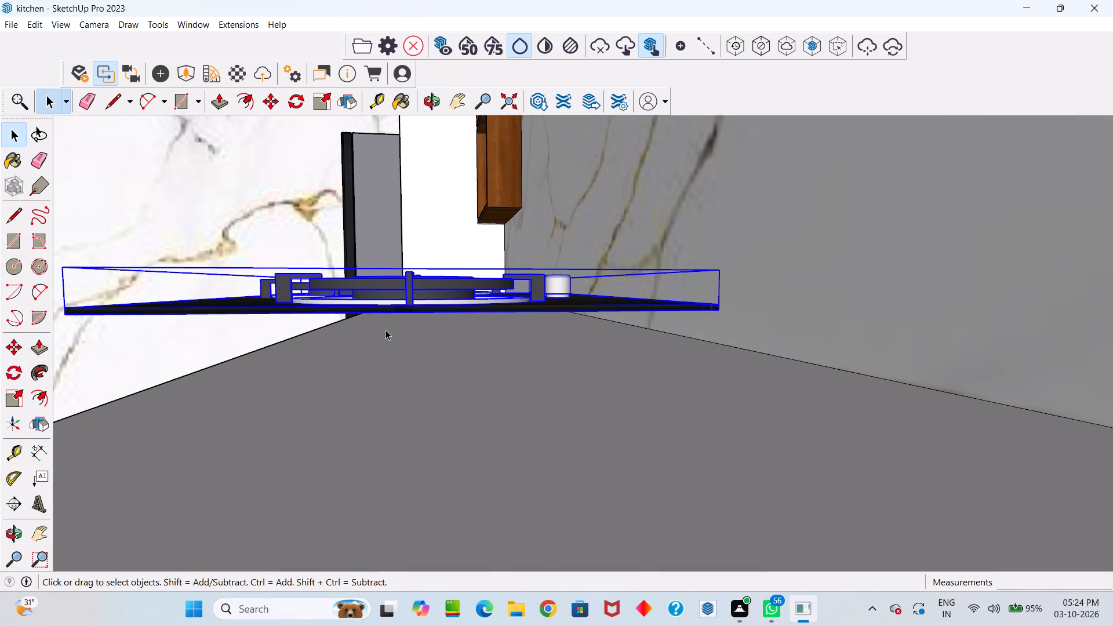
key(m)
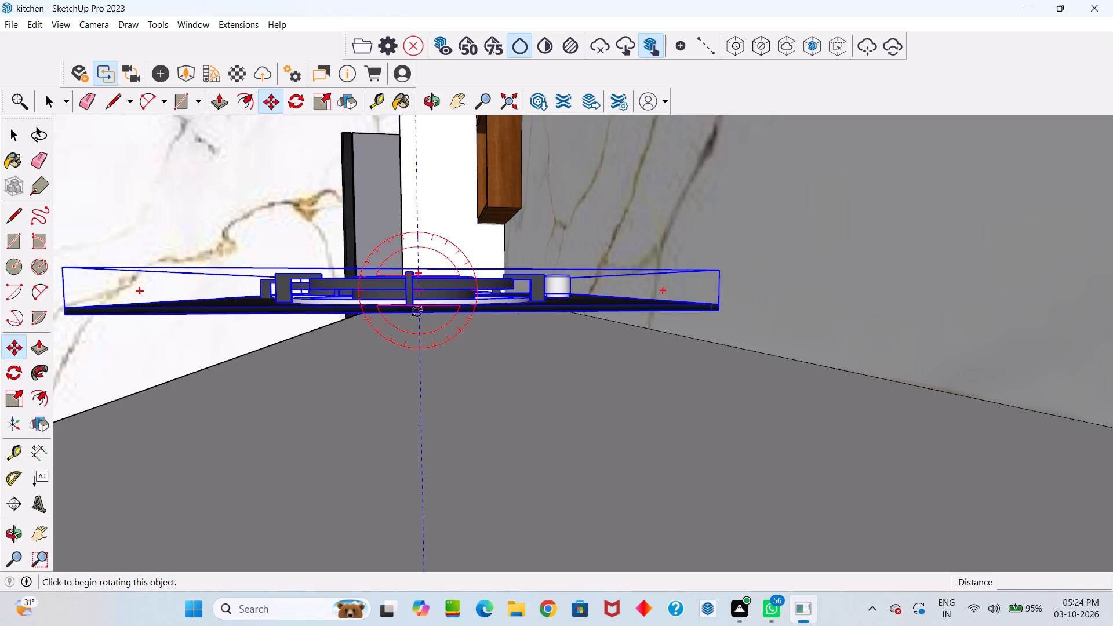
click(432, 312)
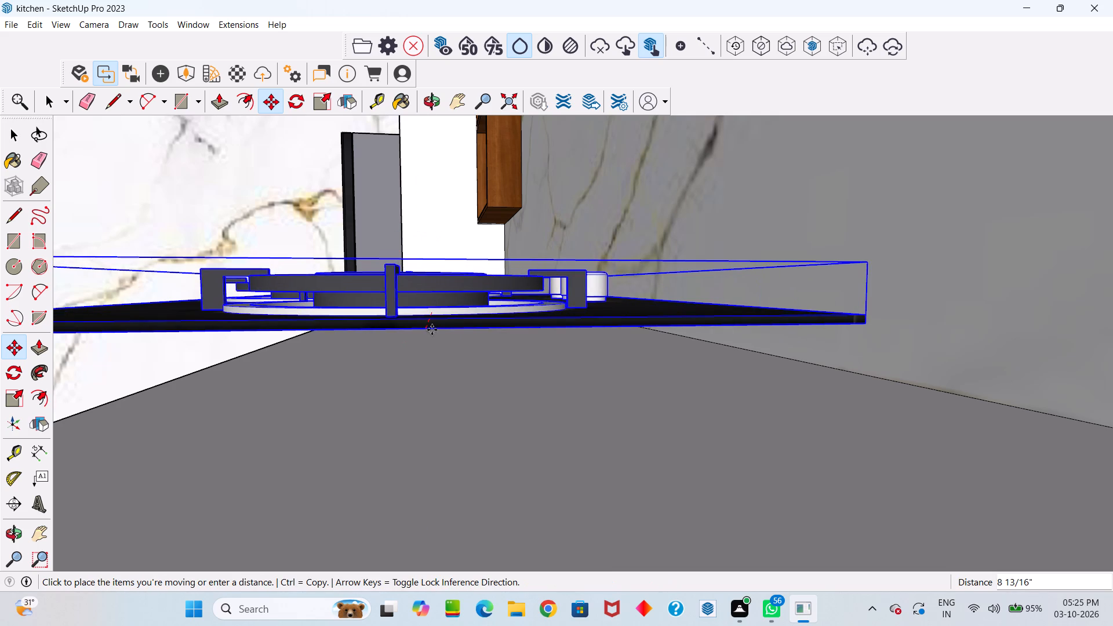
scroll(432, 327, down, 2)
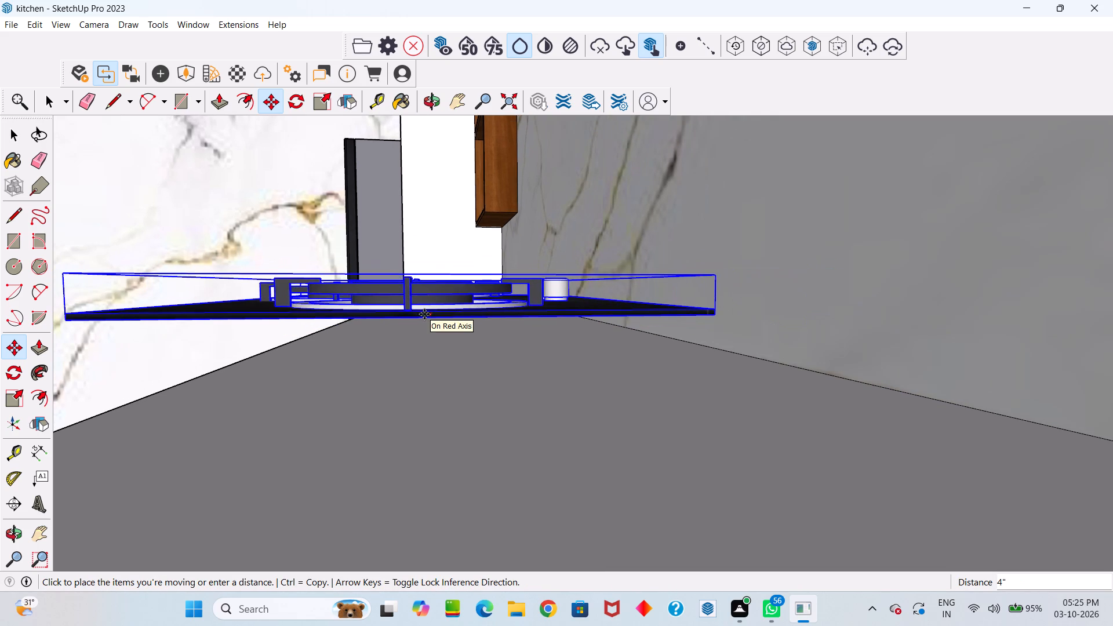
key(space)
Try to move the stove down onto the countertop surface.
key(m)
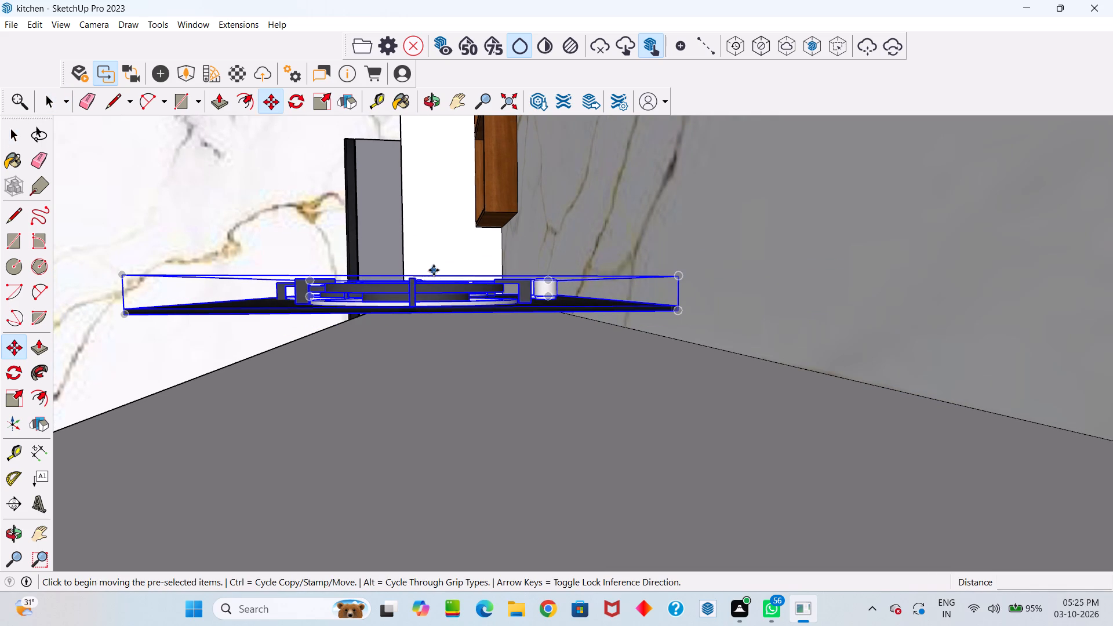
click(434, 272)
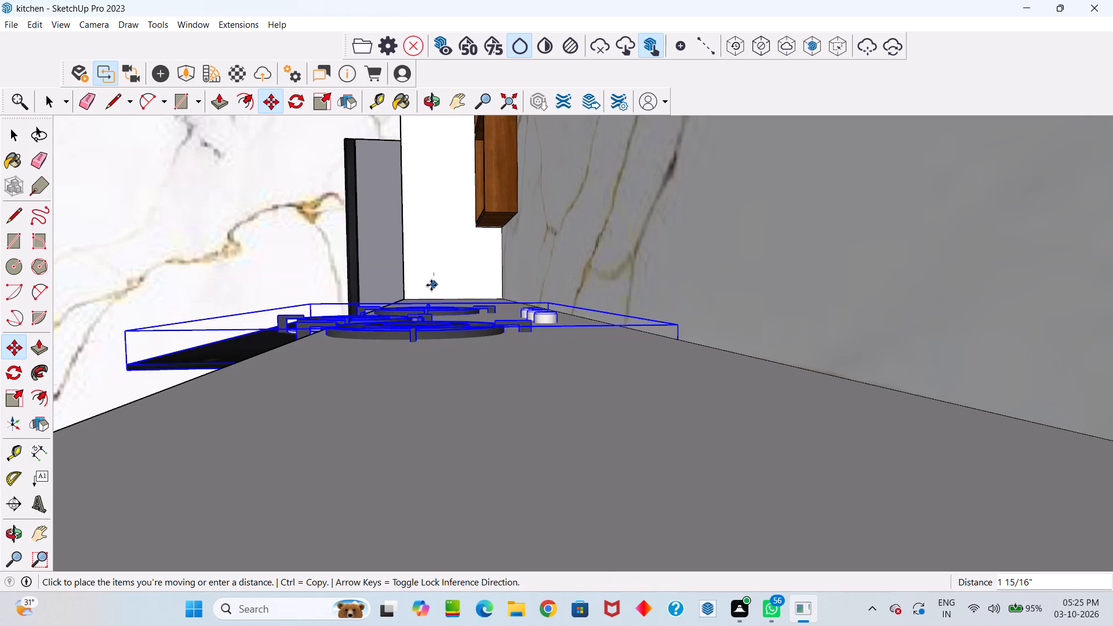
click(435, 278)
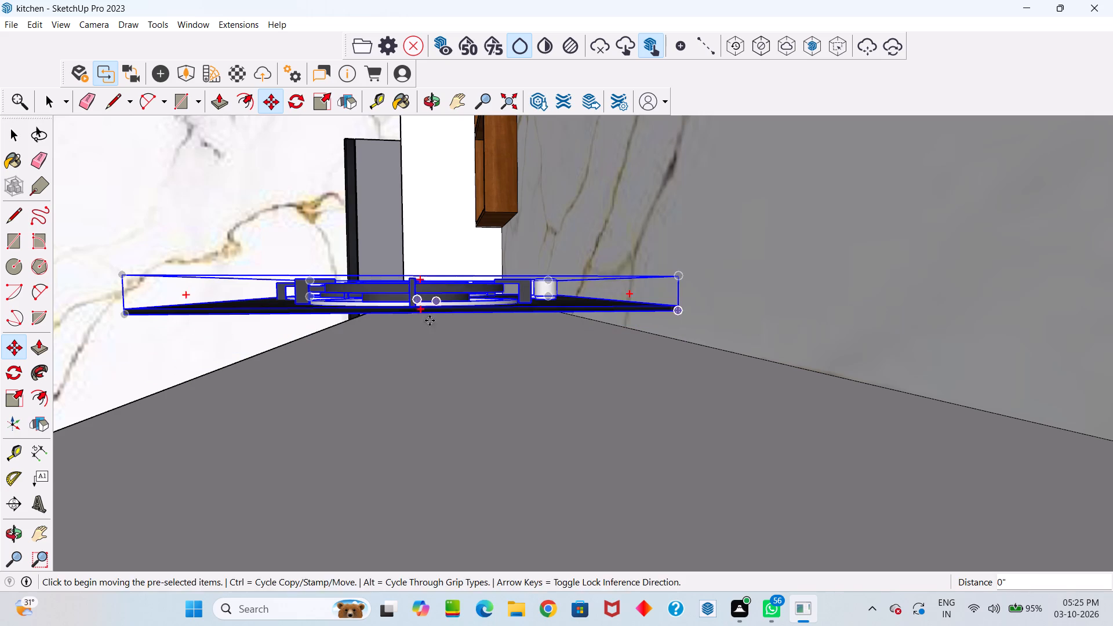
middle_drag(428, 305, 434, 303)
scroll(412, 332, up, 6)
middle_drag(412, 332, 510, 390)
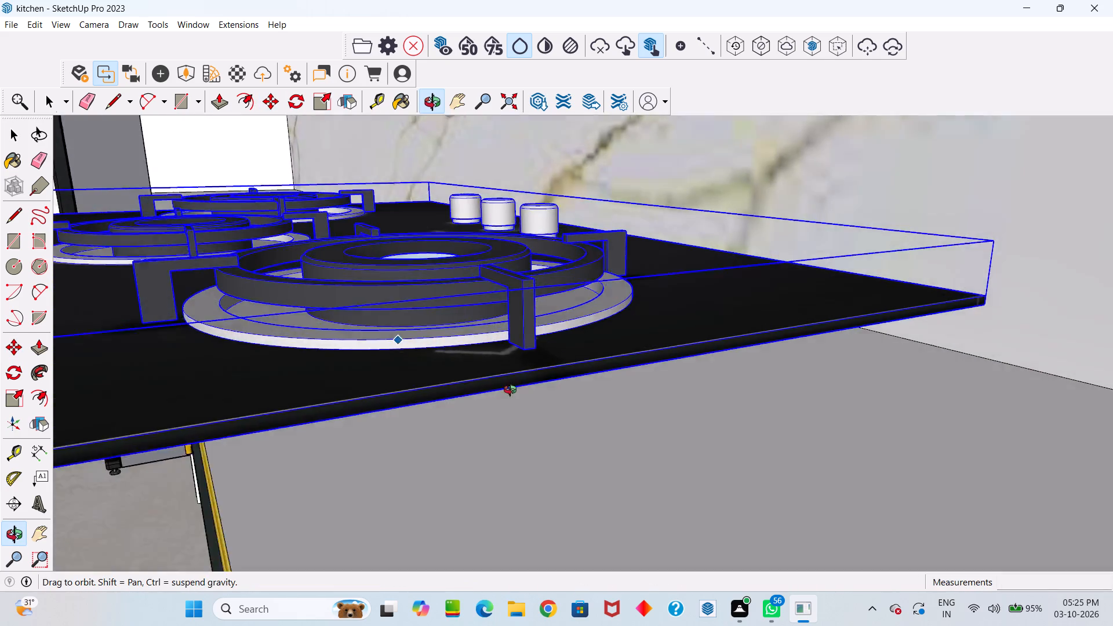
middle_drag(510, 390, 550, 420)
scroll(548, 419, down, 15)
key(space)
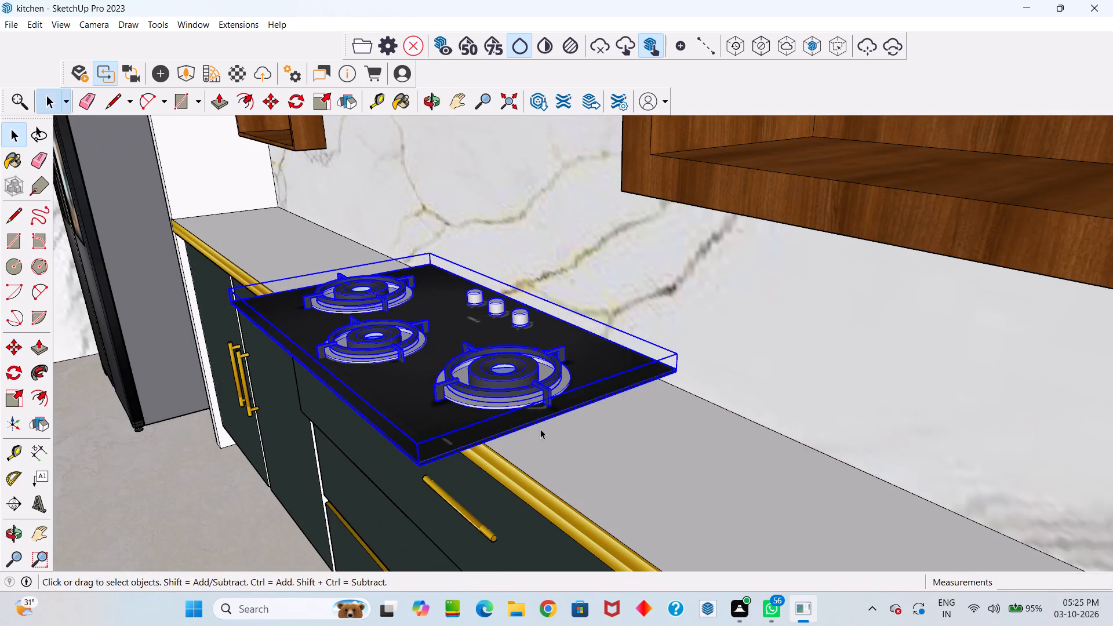
Scale the stove's length from its fridge-side end to about 0.99 along the red axis.
scroll(540, 428, down, 1)
middle_drag(540, 428, 841, 486)
scroll(823, 476, up, 1)
scroll(650, 404, down, 9)
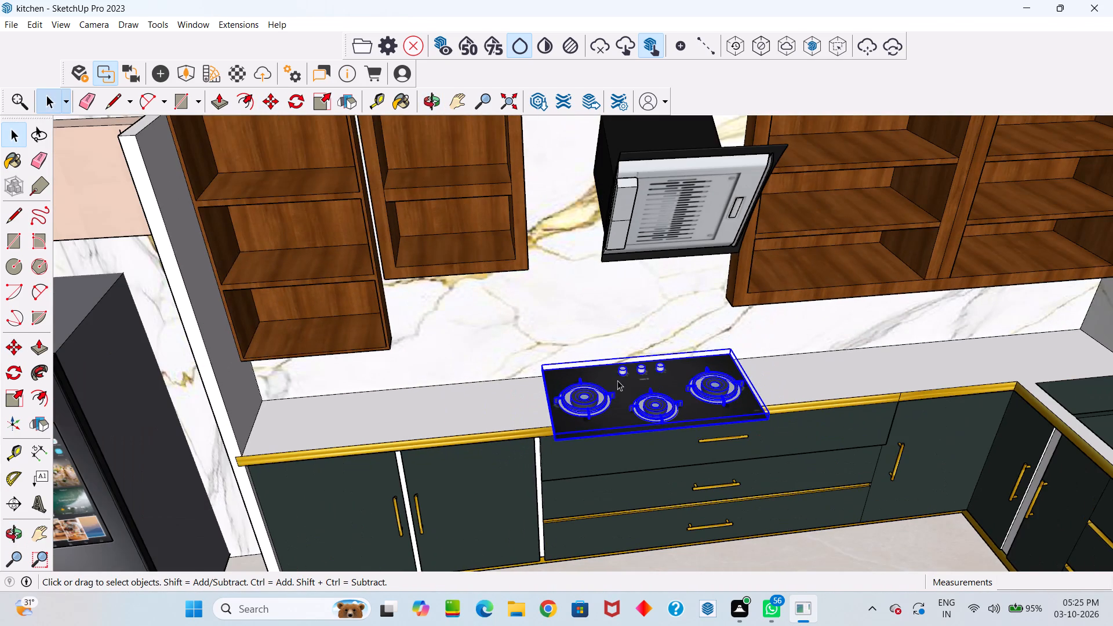
key(s)
scroll(576, 423, up, 7)
scroll(532, 396, up, 7)
scroll(457, 337, up, 5)
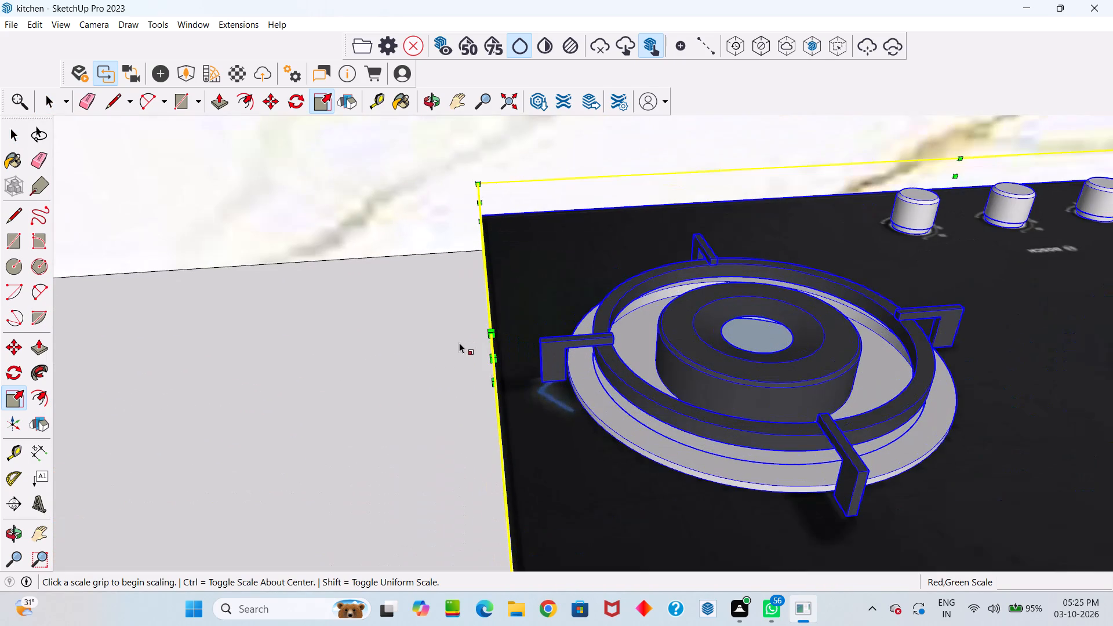
click(493, 357)
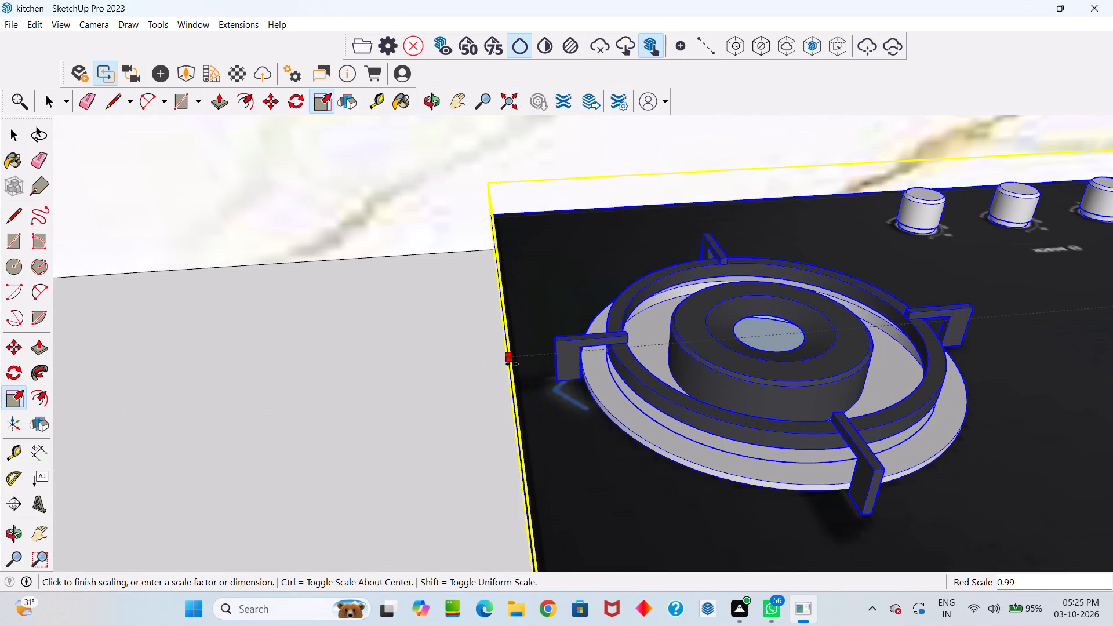
click(517, 364)
Scale the stove's depth from its front edge to about 0.79 along the green axis, back from the countertop's gold trim.
scroll(517, 360, down, 14)
scroll(683, 479, up, 6)
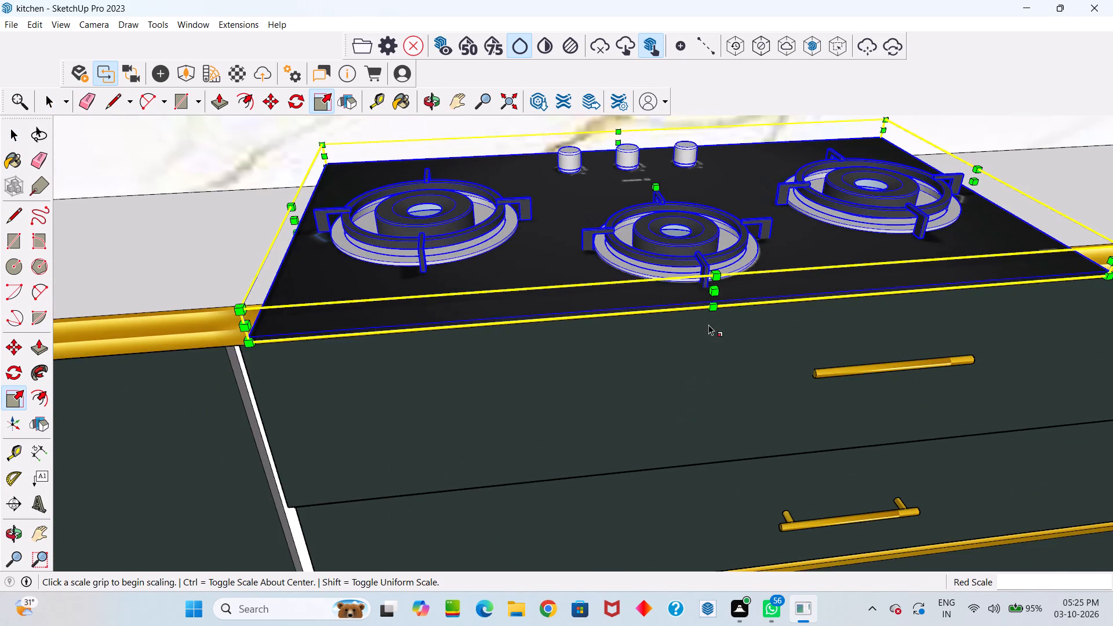
scroll(709, 319, up, 2)
scroll(712, 303, down, 1)
middle_drag(712, 303, 681, 416)
drag(690, 415, 694, 405)
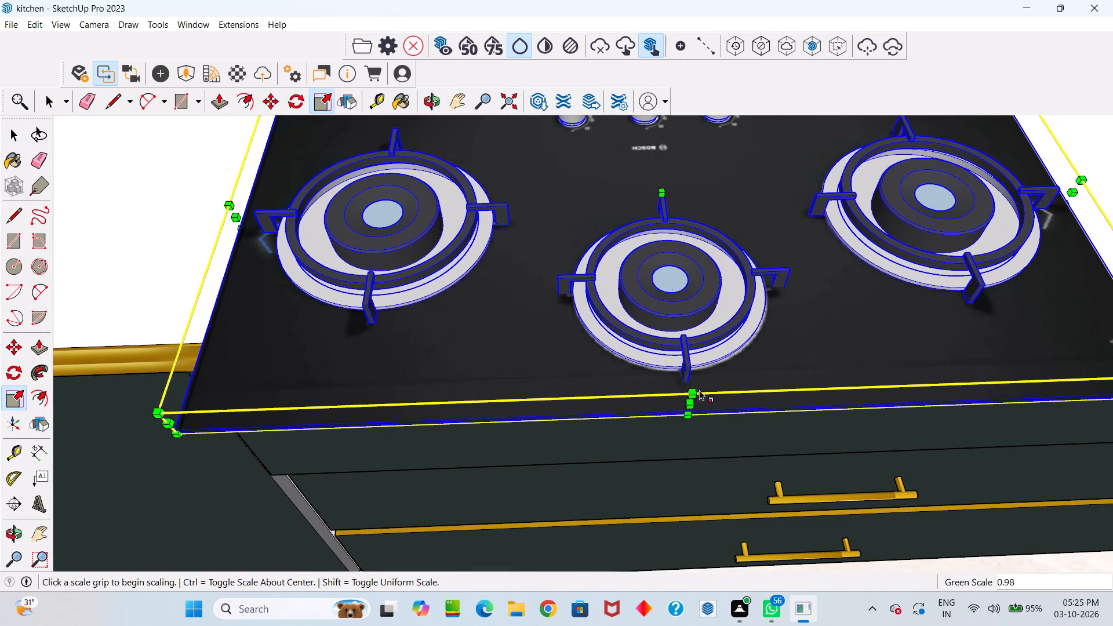
click(671, 299)
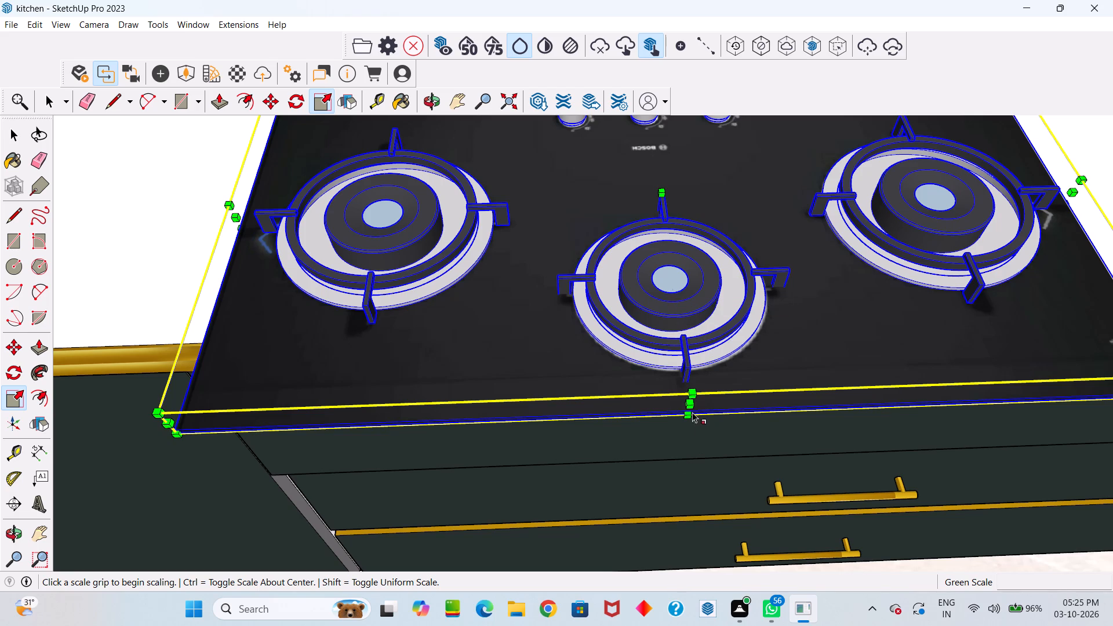
click(692, 406)
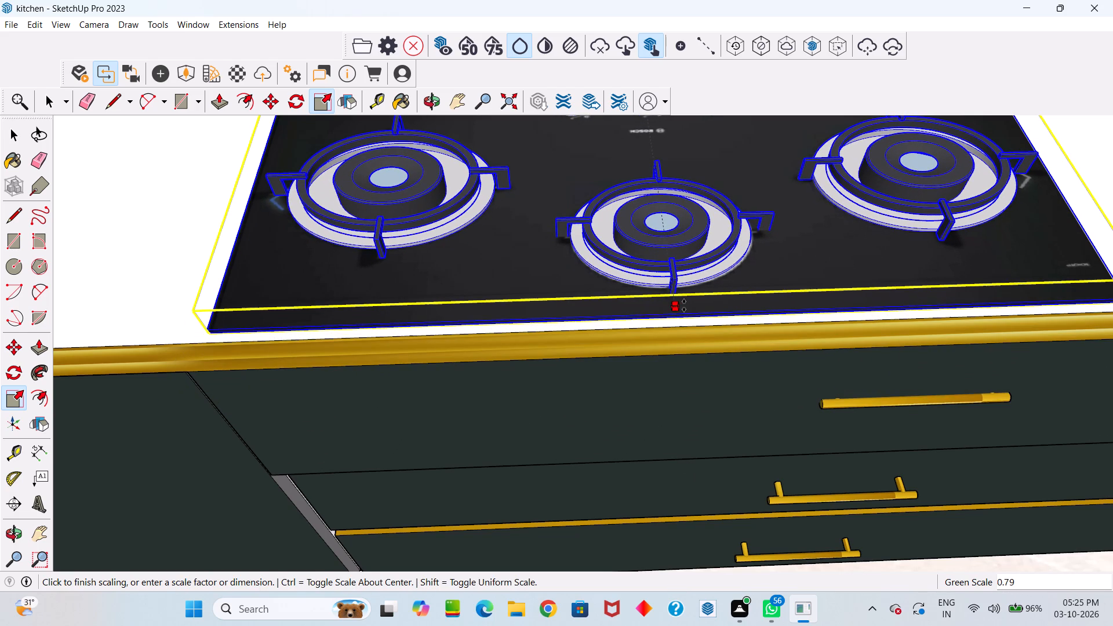
click(684, 303)
Examine the resized stove from above, front and side, checking its fit on the countertop and alignment beneath the chimney hood.
scroll(684, 305, down, 7)
middle_drag(715, 297, 687, 425)
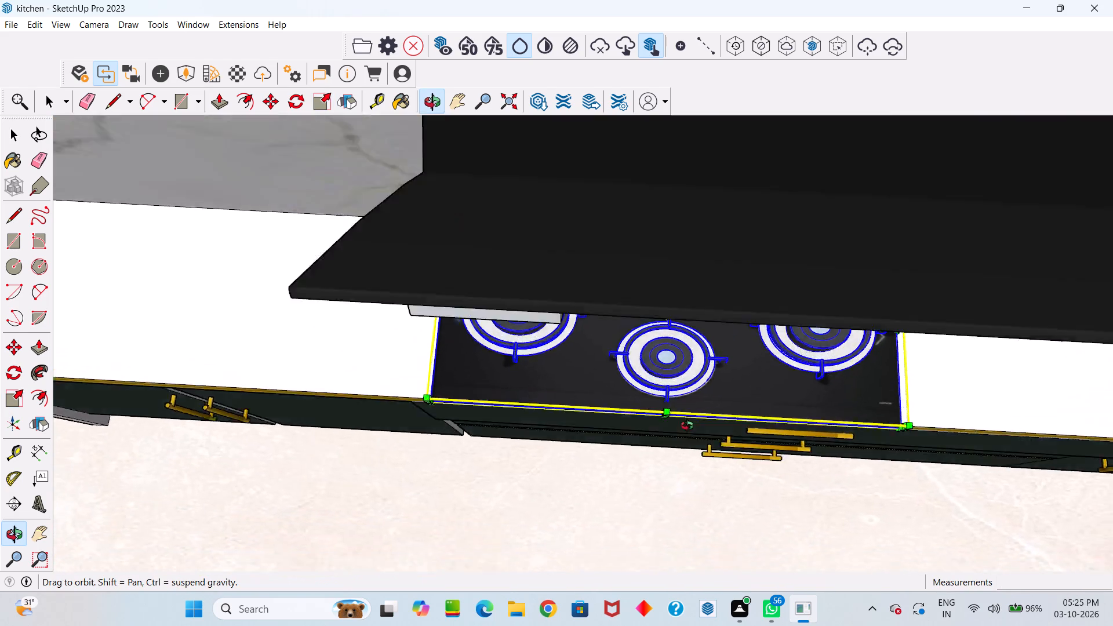
middle_drag(687, 425, 504, 344)
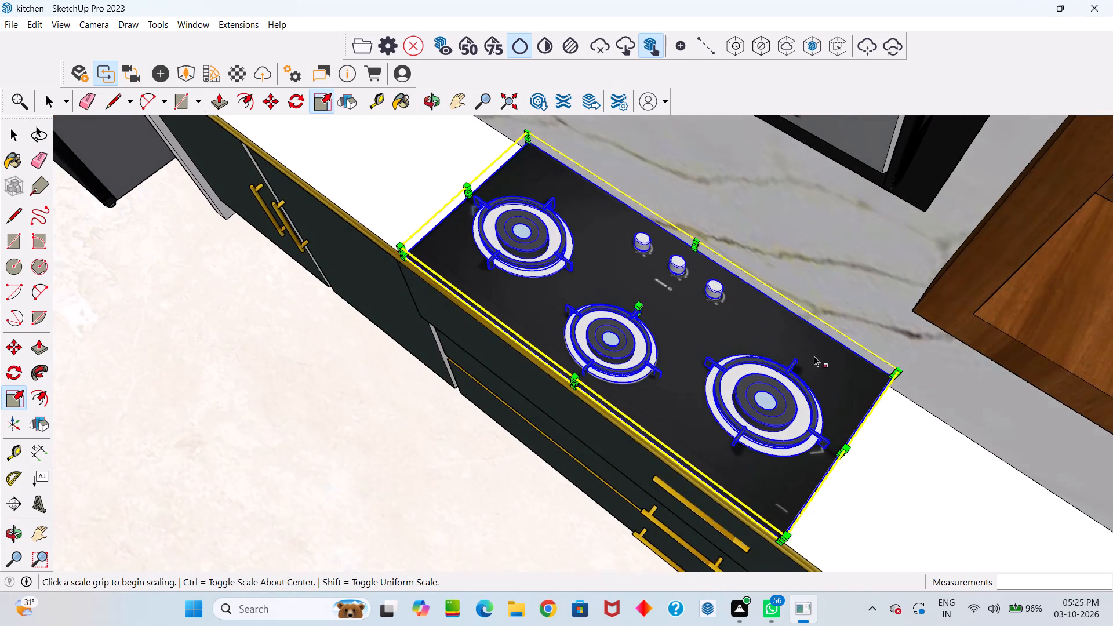
scroll(816, 356, up, 5)
middle_drag(856, 351, 950, 224)
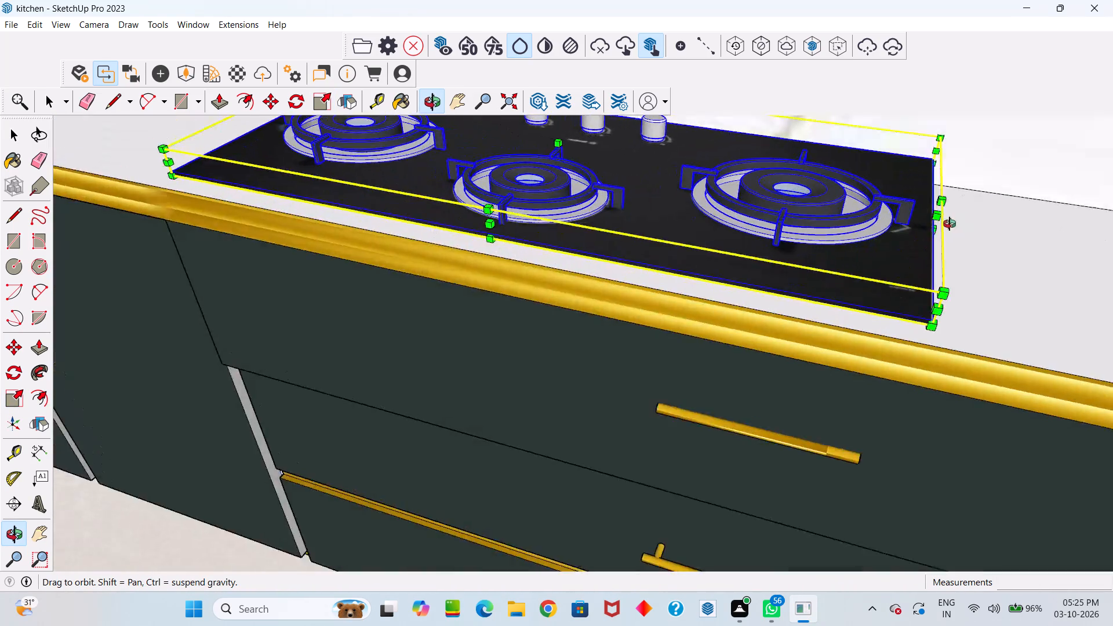
middle_drag(950, 224, 1072, 347)
scroll(1037, 351, down, 10)
middle_drag(1035, 329, 916, 326)
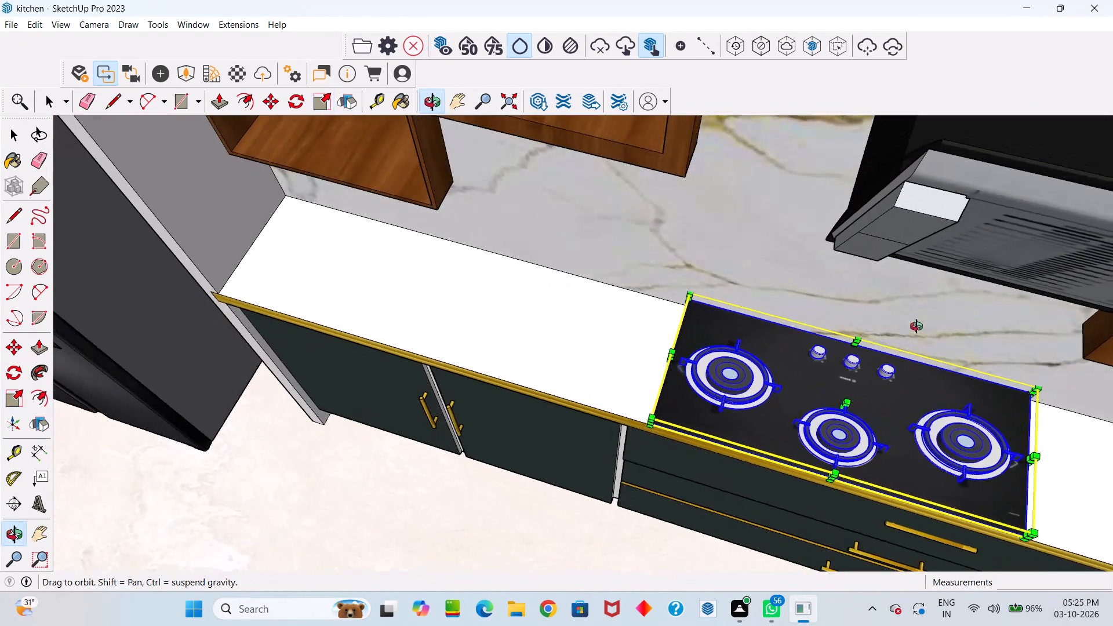
middle_drag(916, 326, 916, 327)
scroll(917, 329, down, 11)
middle_drag(905, 377, 857, 182)
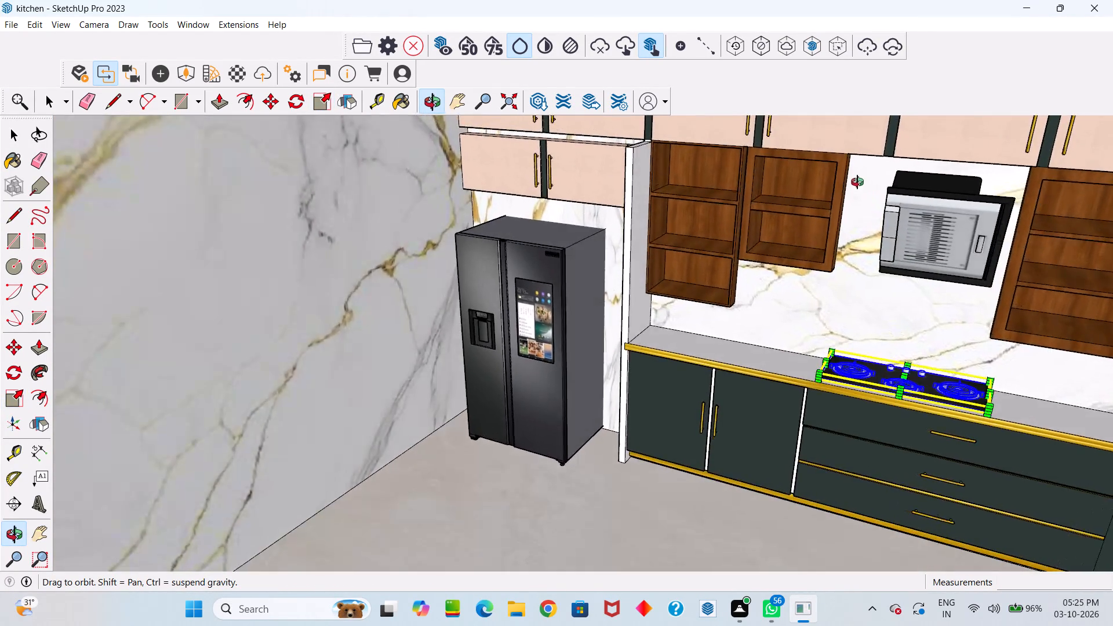
middle_drag(857, 182, 885, 192)
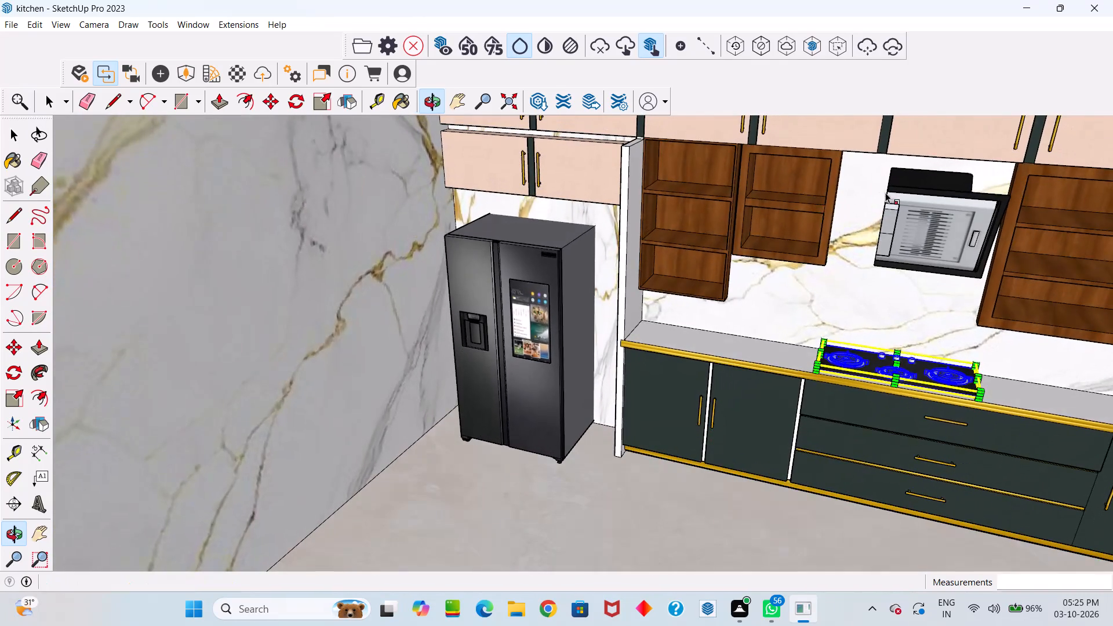
middle_drag(894, 200, 700, 178)
scroll(894, 200, up, 1)
drag(894, 200, 699, 177)
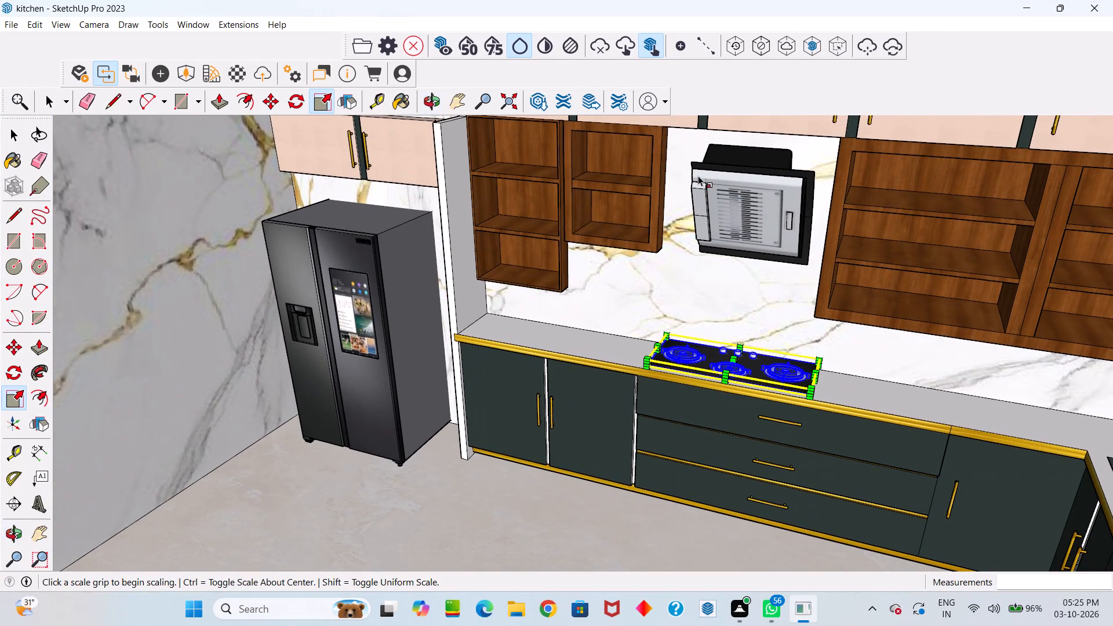
middle_drag(715, 202, 770, 222)
scroll(815, 274, up, 5)
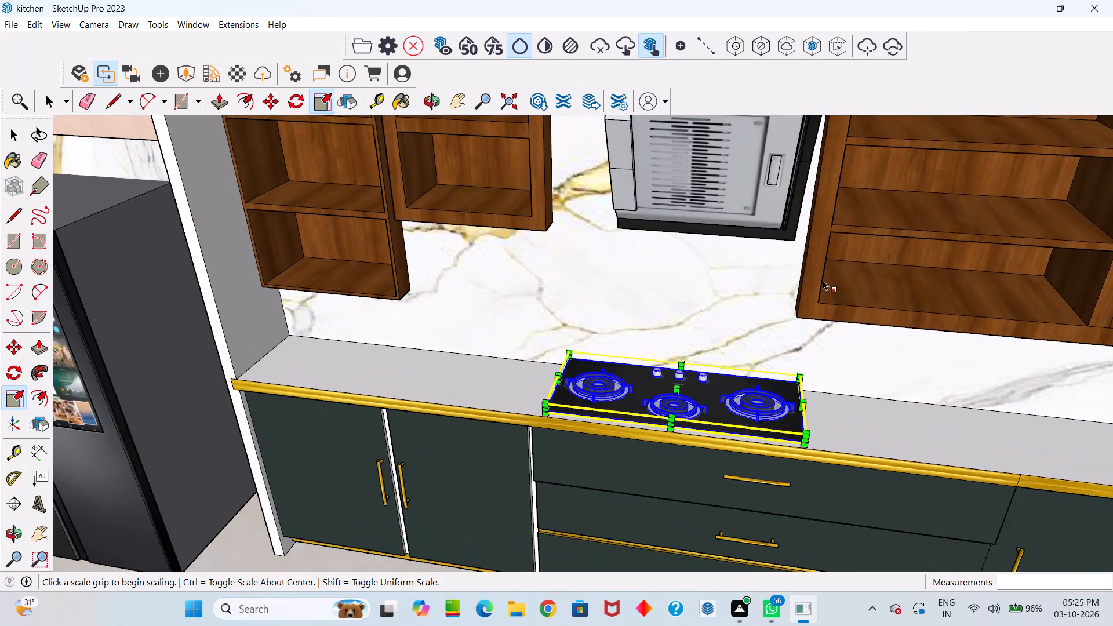
middle_drag(831, 287, 555, 214)
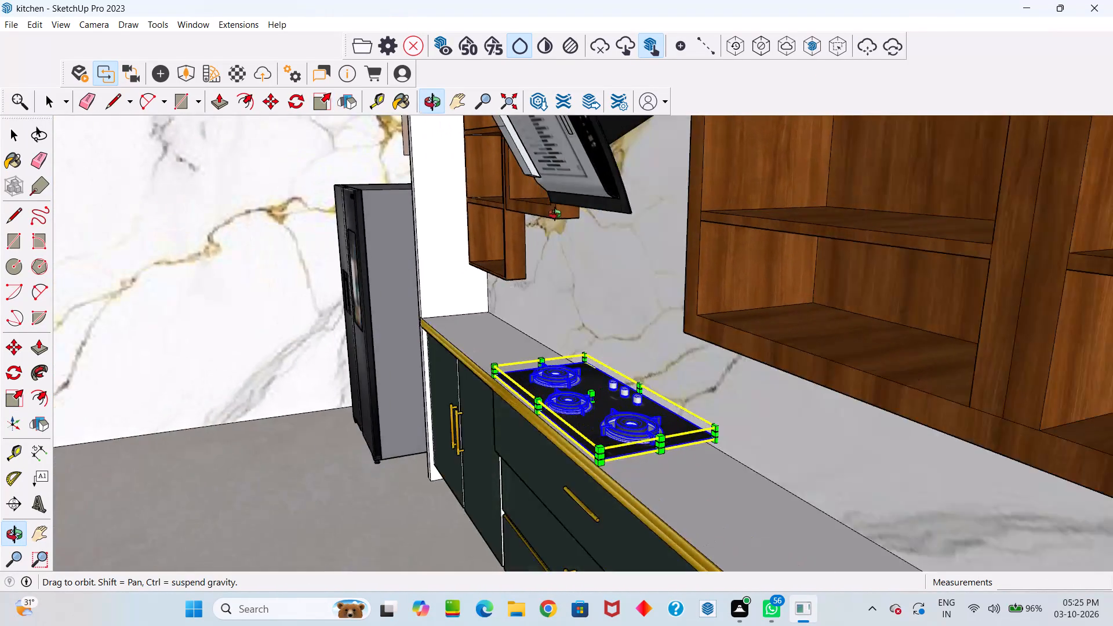
middle_drag(555, 214, 464, 284)
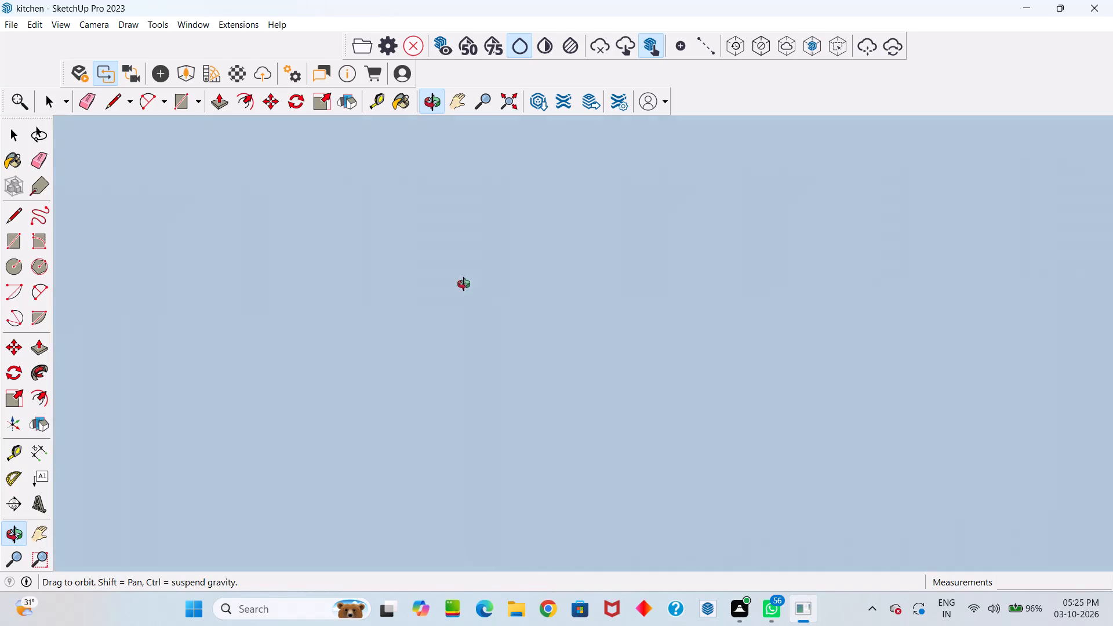
middle_drag(464, 284, 534, 245)
scroll(545, 257, down, 2)
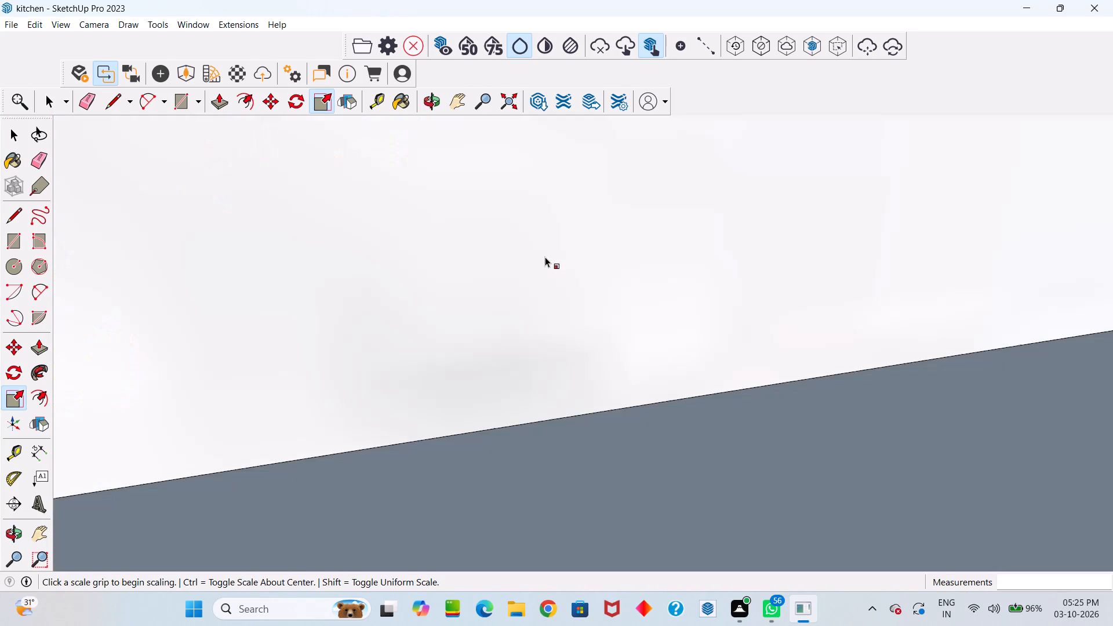
scroll(545, 257, up, 20)
middle_drag(556, 268, 543, 264)
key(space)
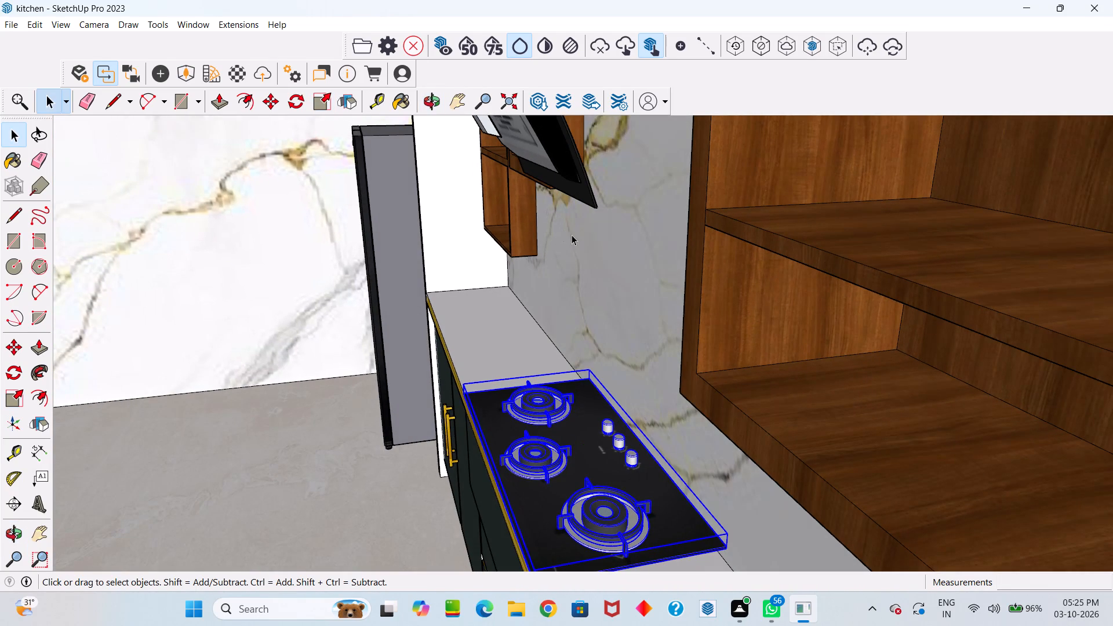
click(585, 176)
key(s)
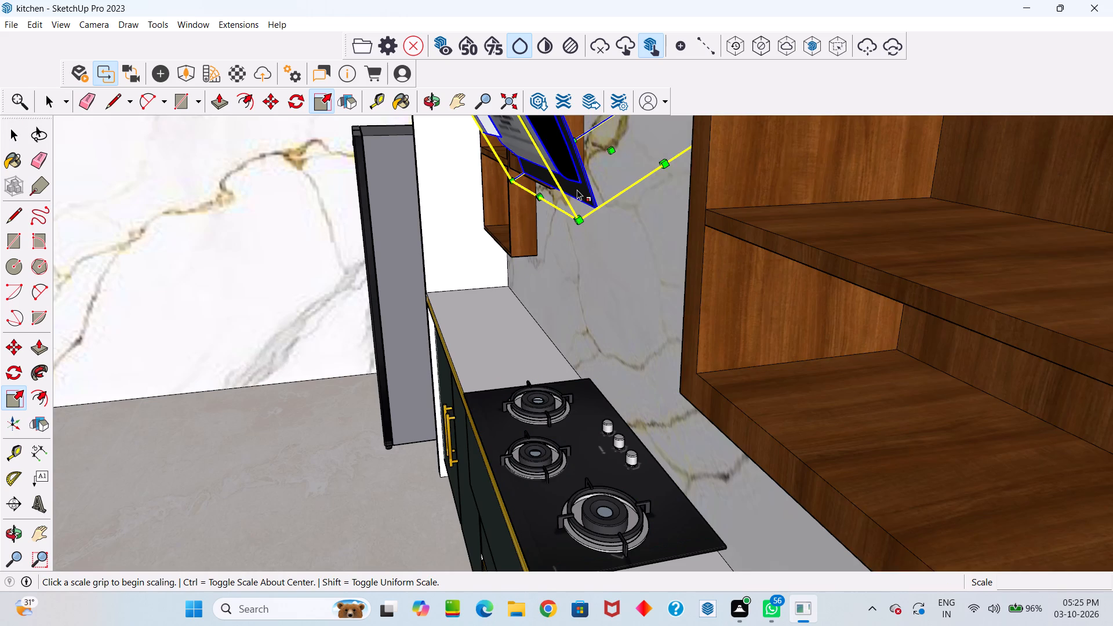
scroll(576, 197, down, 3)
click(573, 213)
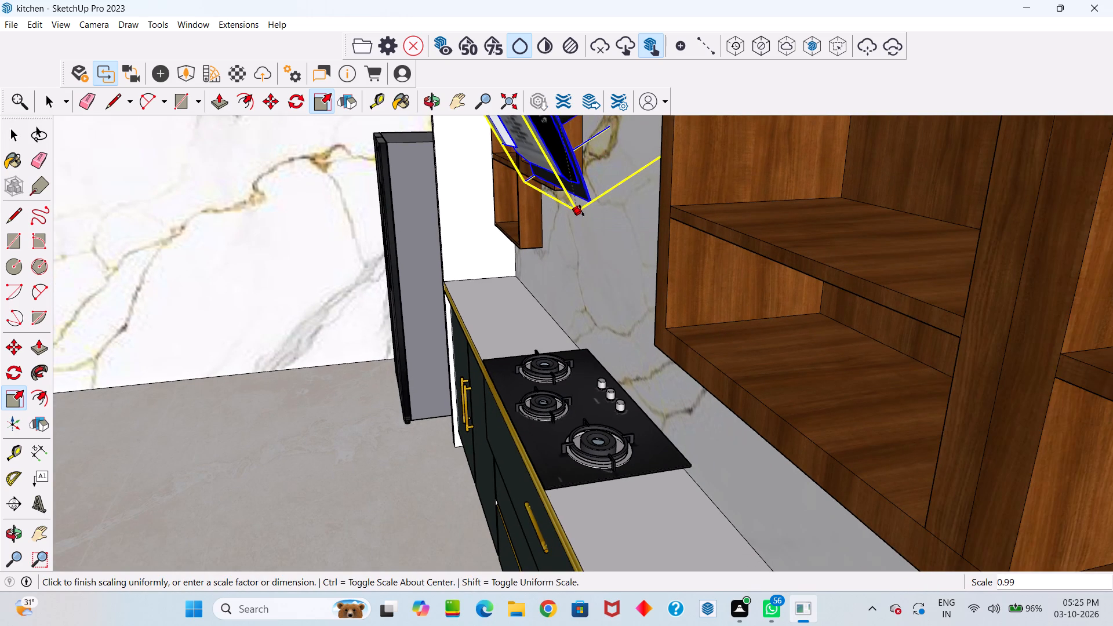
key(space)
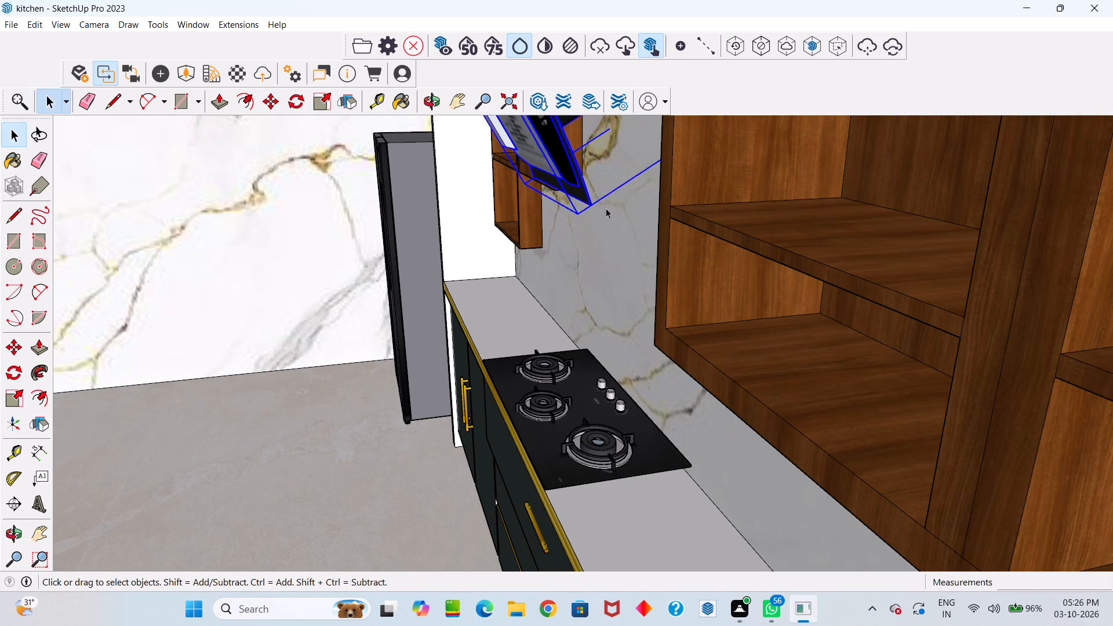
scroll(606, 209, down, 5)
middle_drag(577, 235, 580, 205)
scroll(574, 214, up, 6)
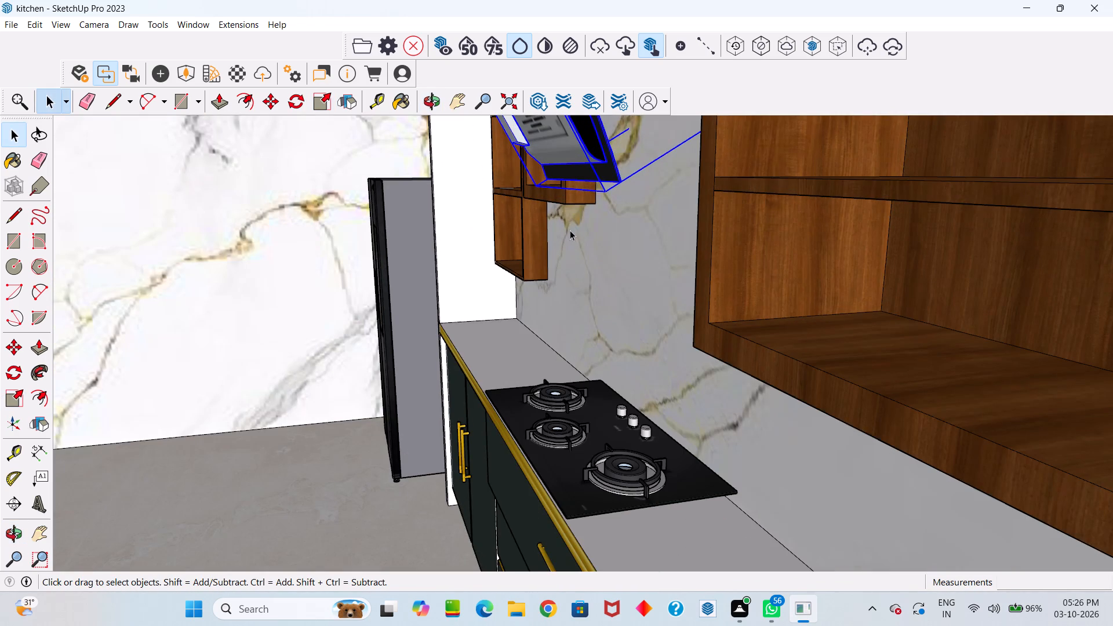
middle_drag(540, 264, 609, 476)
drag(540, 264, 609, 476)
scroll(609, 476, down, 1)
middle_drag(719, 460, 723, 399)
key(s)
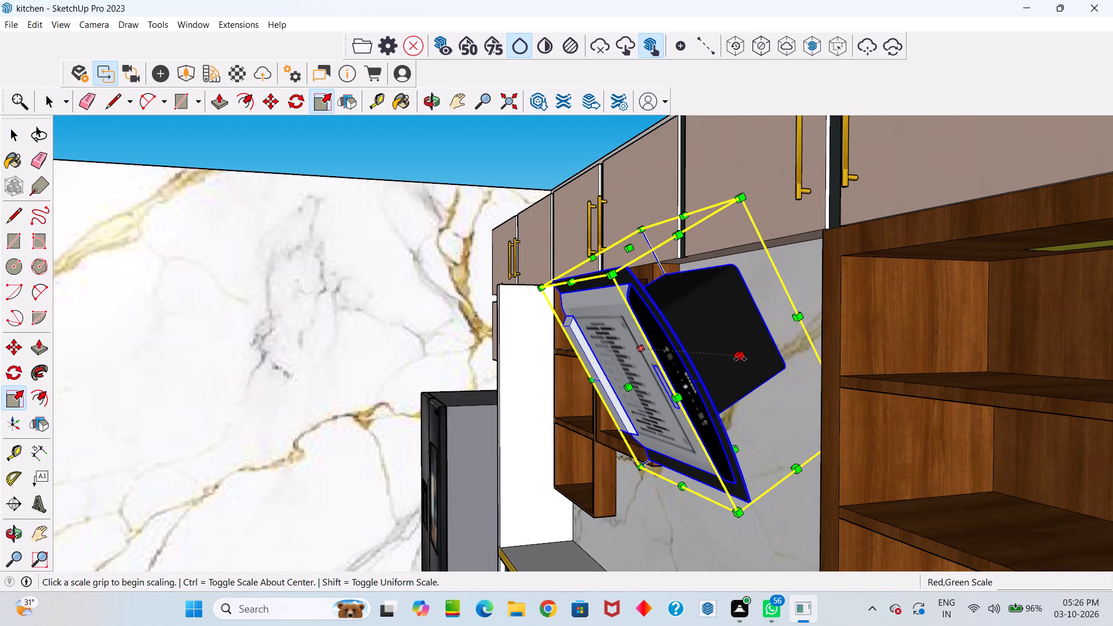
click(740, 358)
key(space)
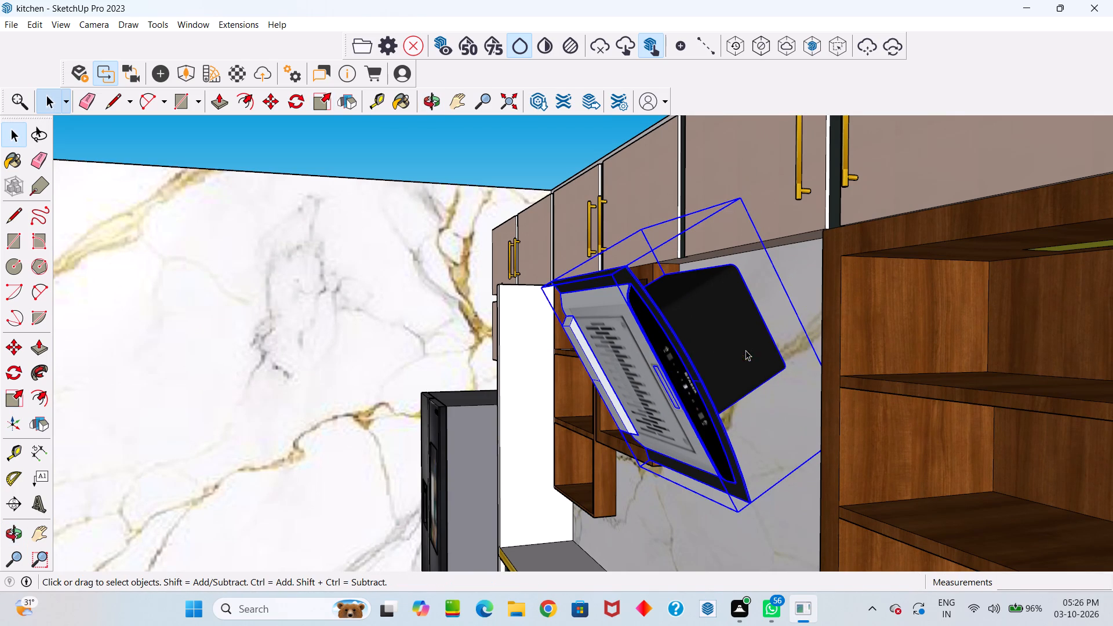
Scale the chimney hood from the middle of its lower front edge to about 0.88 in depth and 1.11 in height.
key(s)
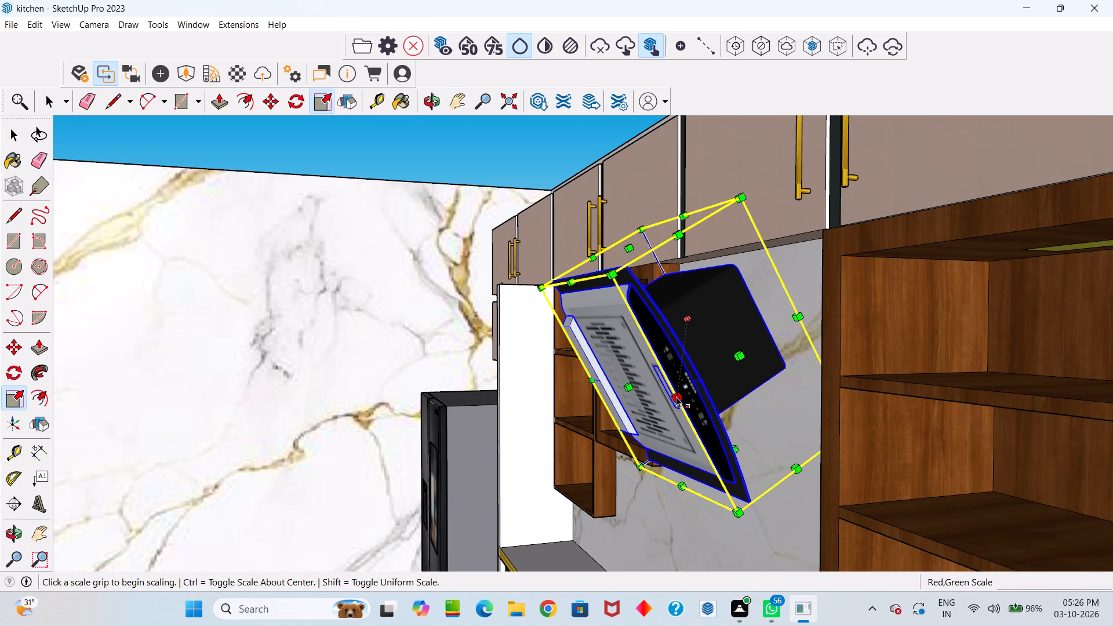
click(676, 396)
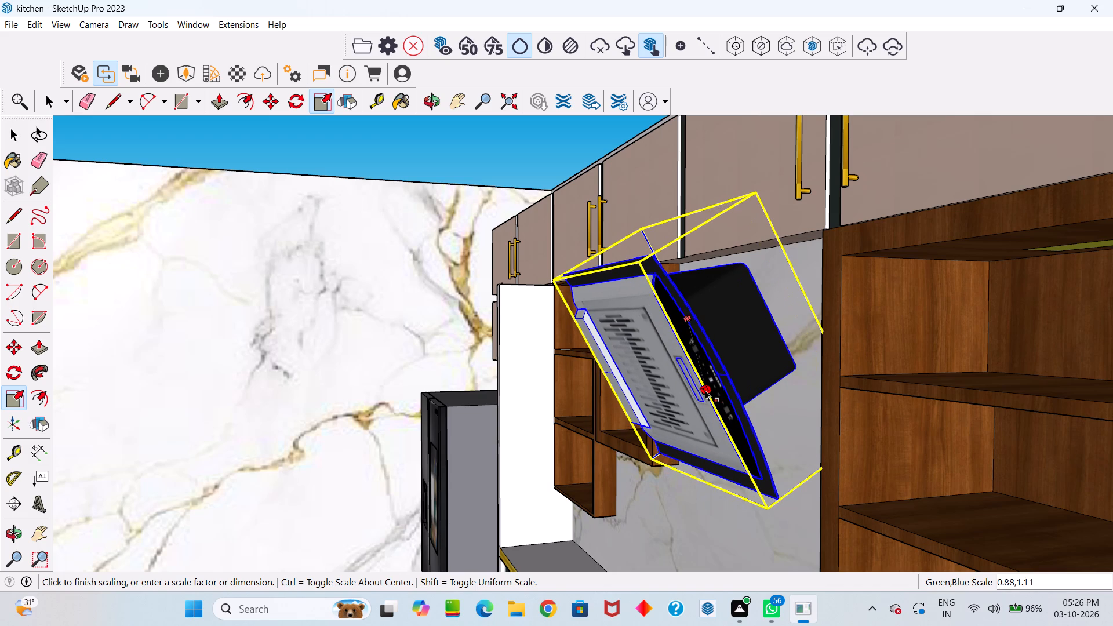
click(705, 390)
middle_drag(712, 399, 920, 413)
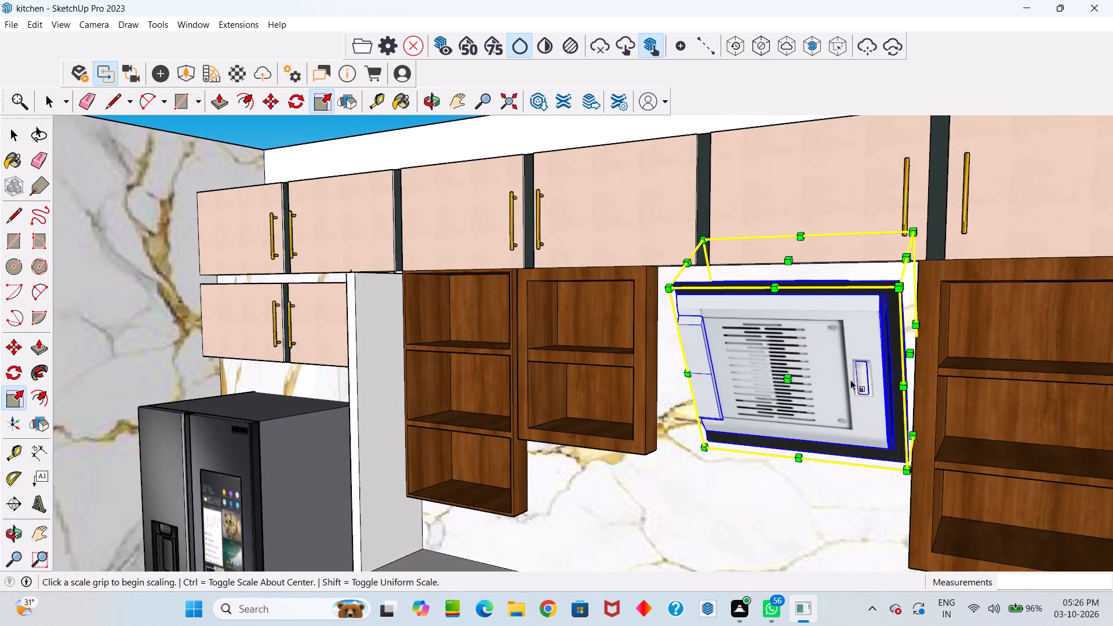
scroll(845, 372, down, 9)
middle_drag(834, 419, 905, 502)
key(space)
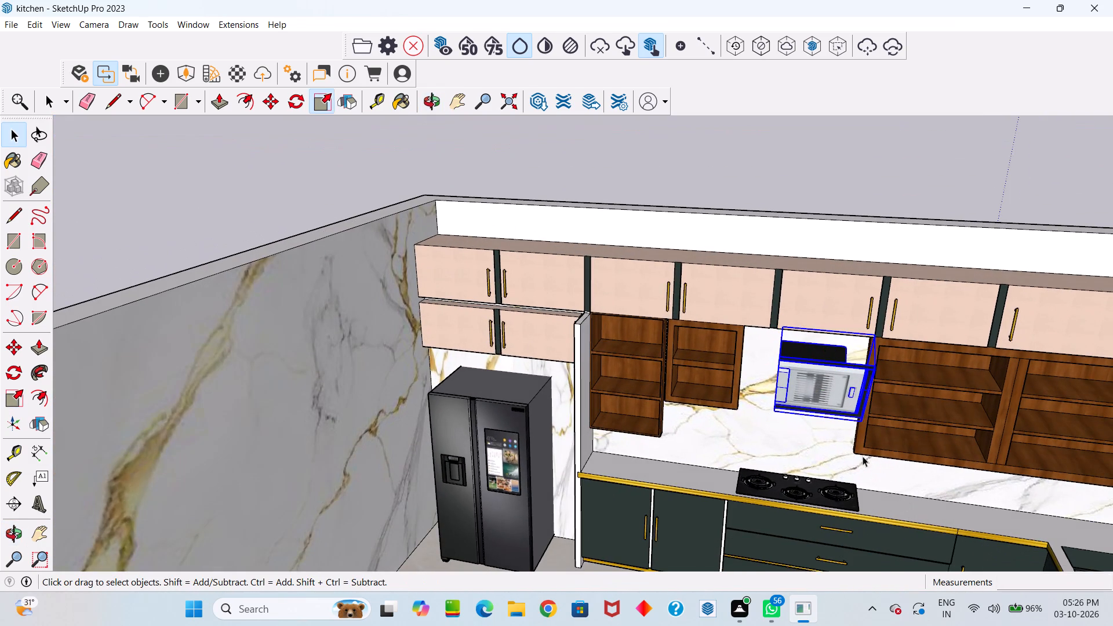
click(806, 441)
middle_drag(827, 383, 813, 519)
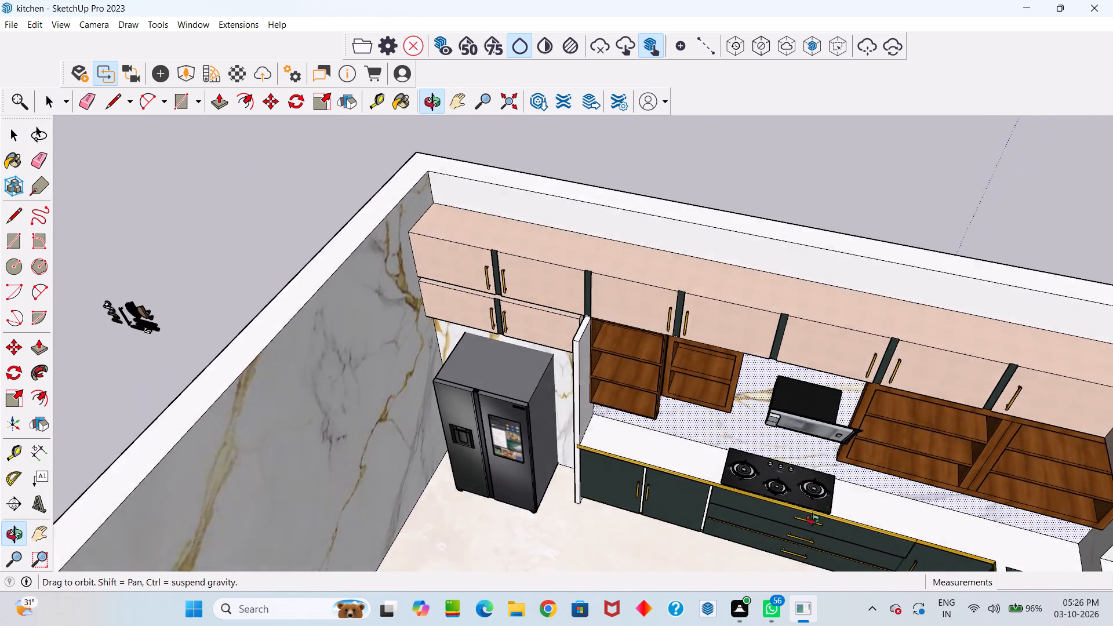
Examine the resized chimney hood, stove and surrounding cabinets from above, from the front and across the whole kitchen.
middle_drag(813, 519, 701, 398)
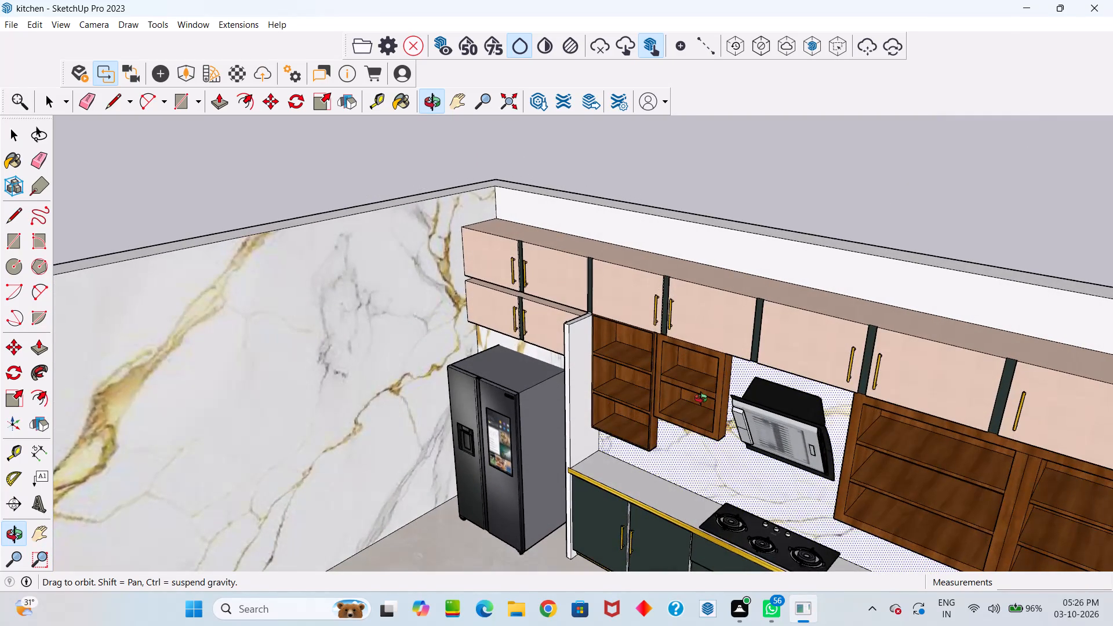
middle_drag(701, 398, 741, 311)
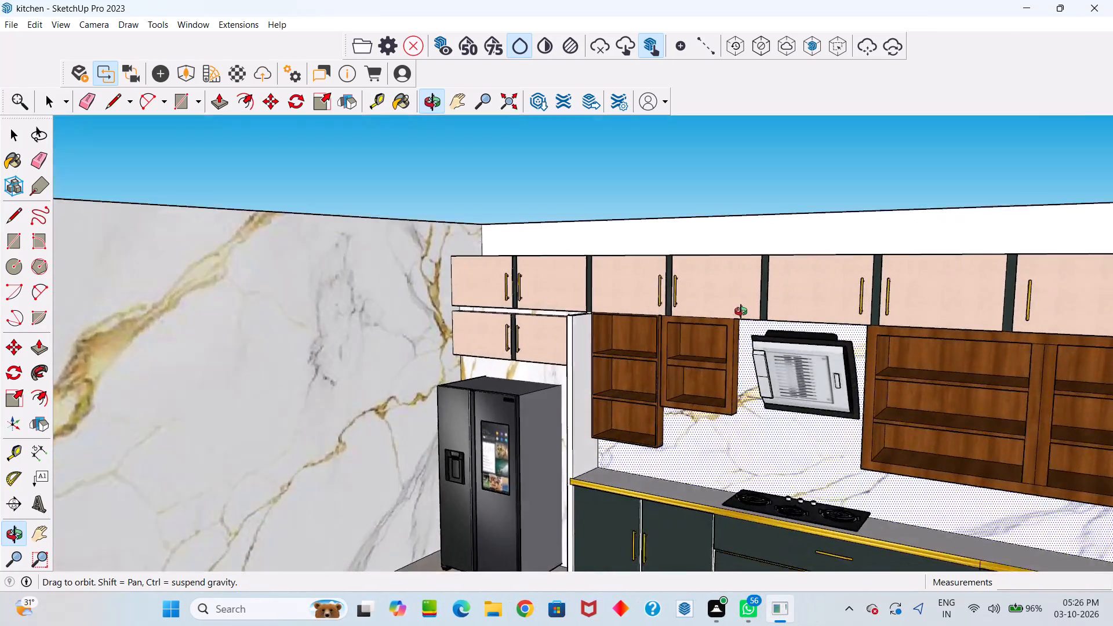
middle_drag(741, 311, 776, 374)
scroll(781, 409, down, 7)
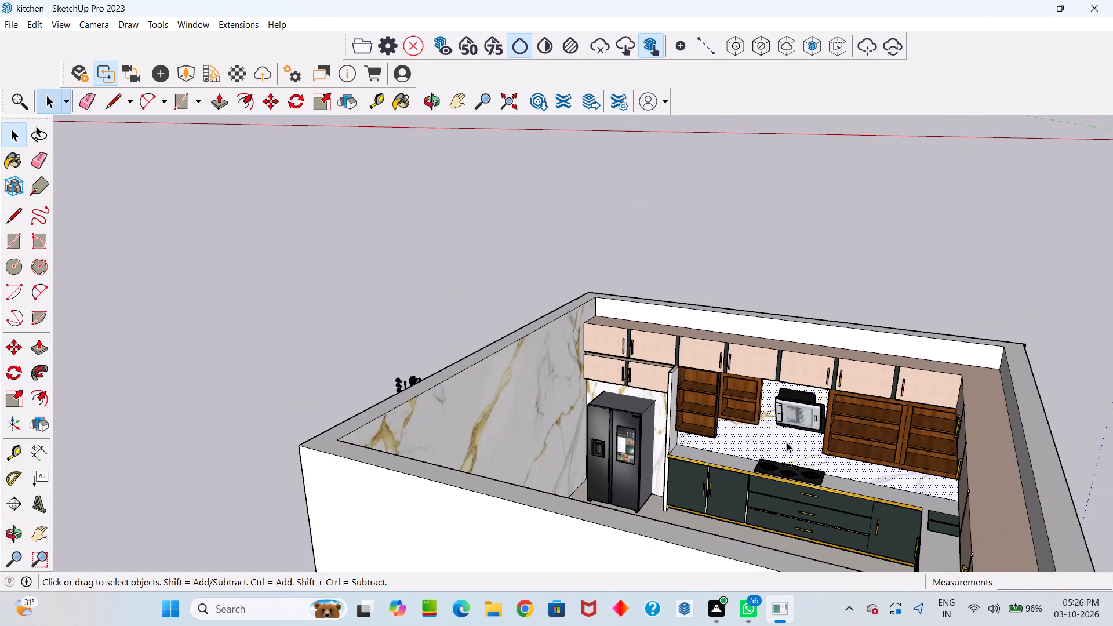
middle_drag(787, 439, 769, 348)
drag(770, 372, 769, 348)
scroll(769, 348, up, 1)
scroll(768, 332, down, 1)
middle_drag(767, 327, 769, 438)
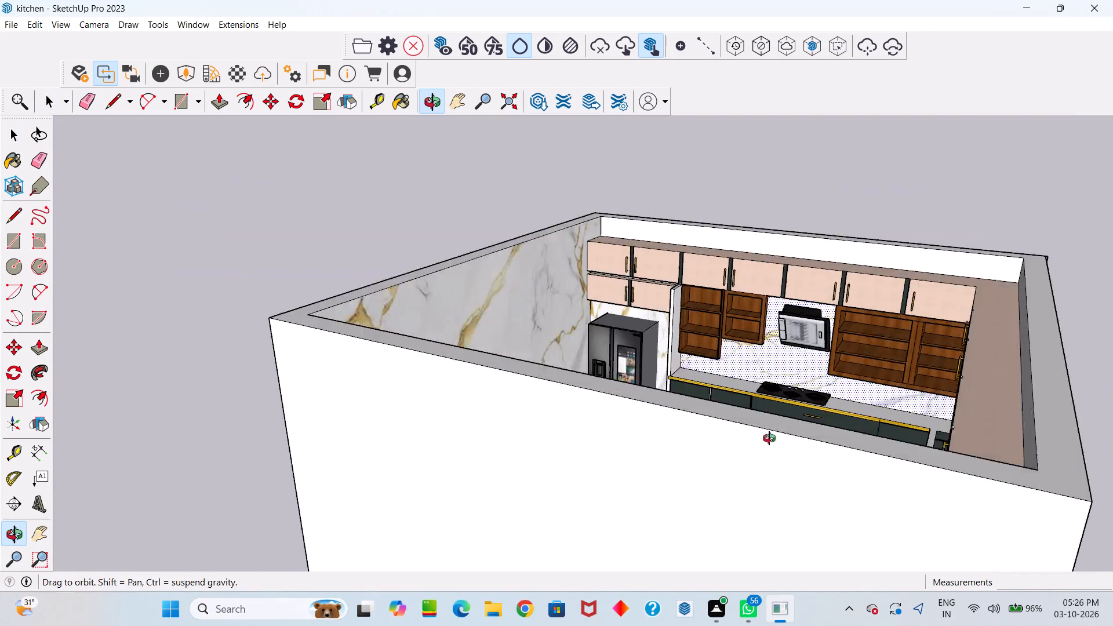
middle_drag(769, 438, 798, 519)
scroll(811, 394, up, 7)
scroll(811, 401, down, 12)
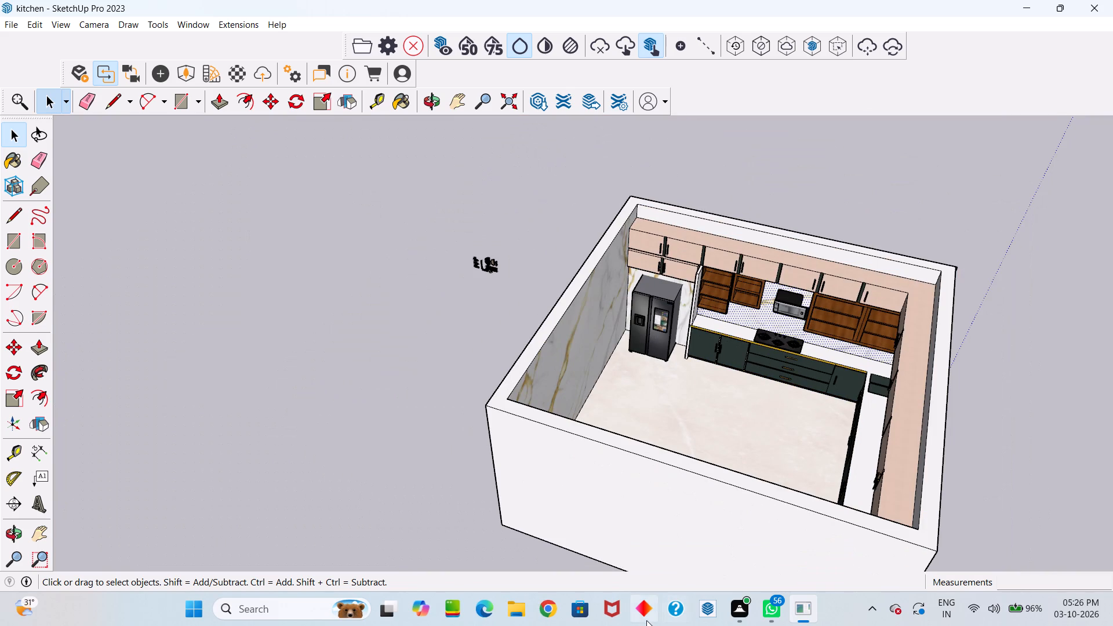
Open the kitchen reference image download (15) from the Downloads folder and tile it side by side with the SketchUp model.
click(505, 605)
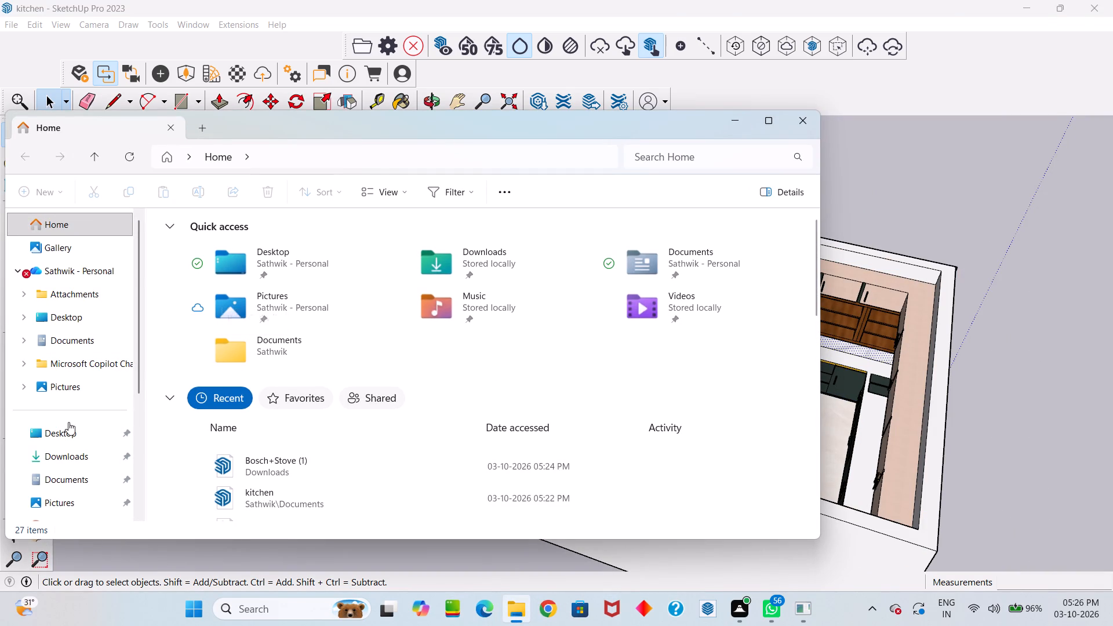
click(67, 457)
scroll(370, 423, down, 1)
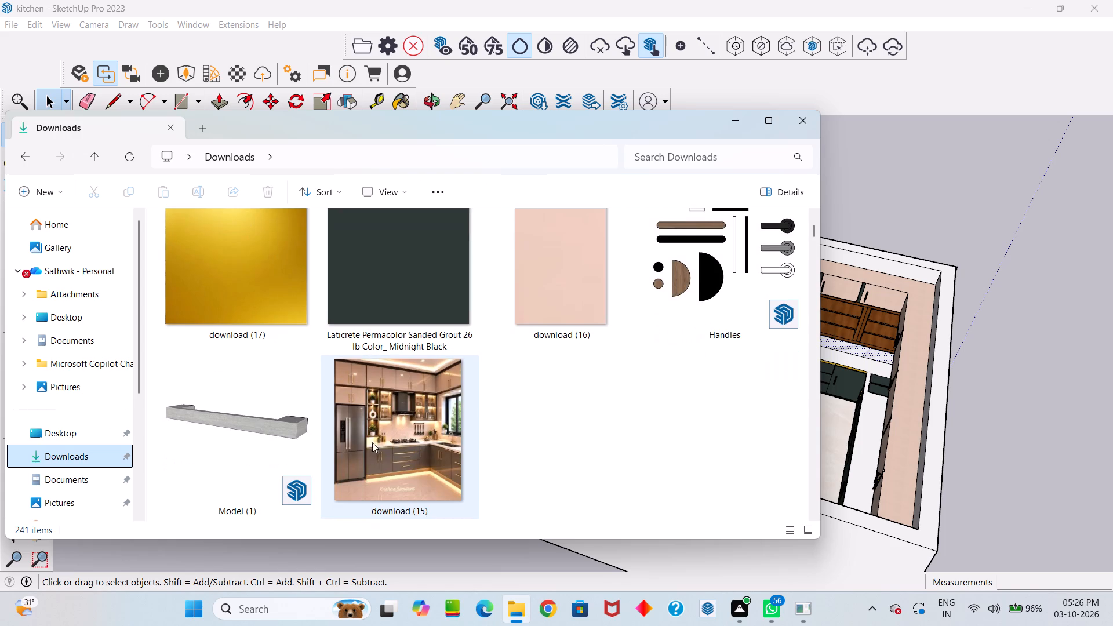
click(387, 448)
double_click(393, 465)
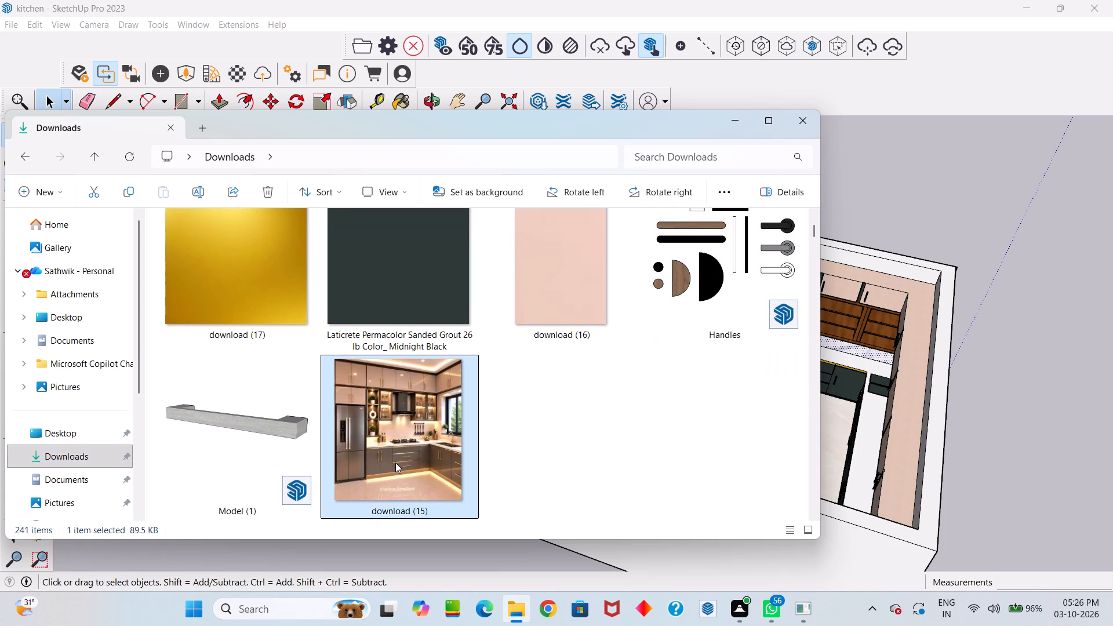
double_click(413, 379)
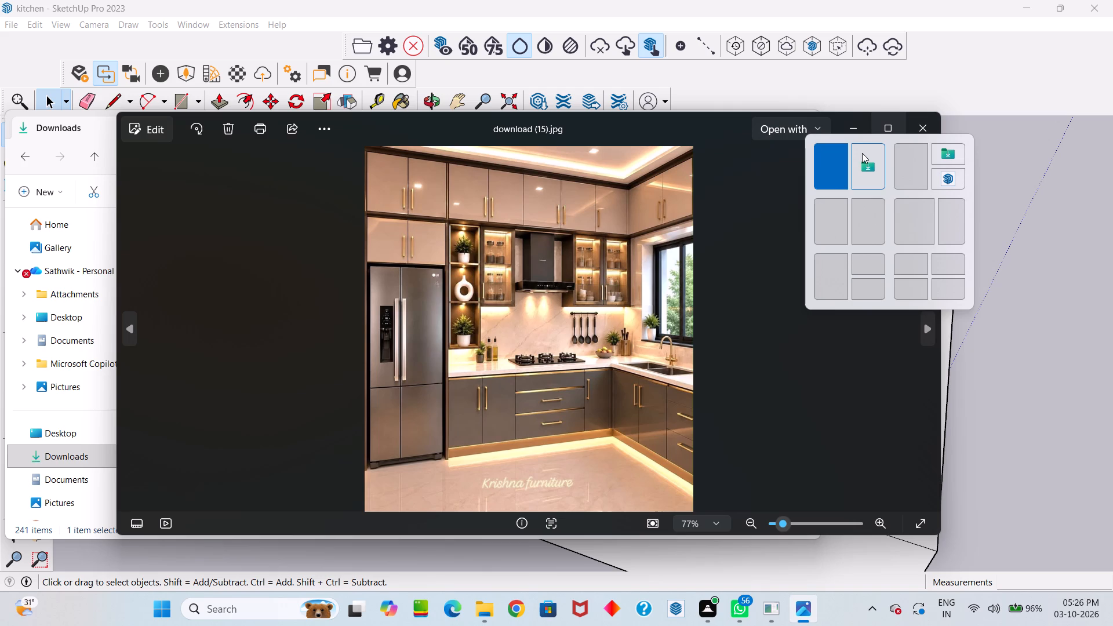
click(915, 166)
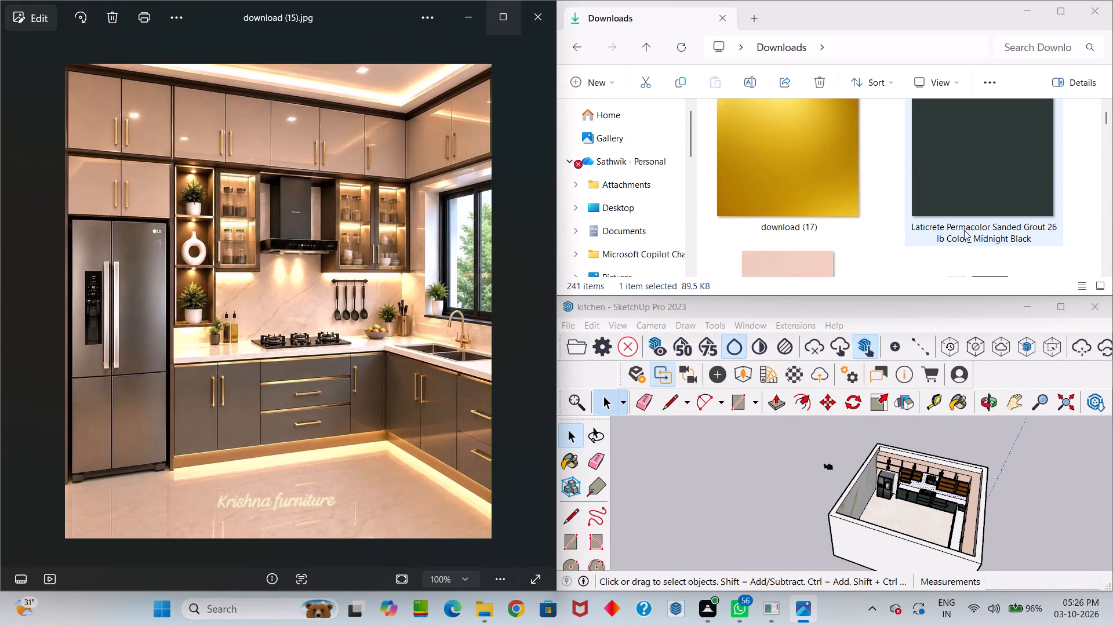
click(1104, 13)
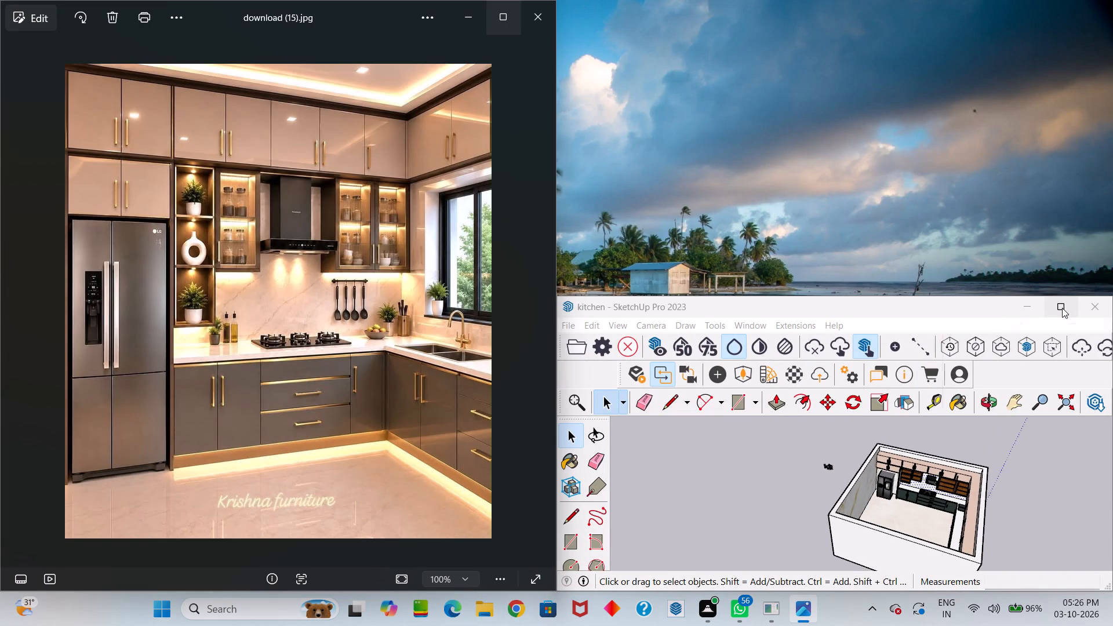
click(1013, 343)
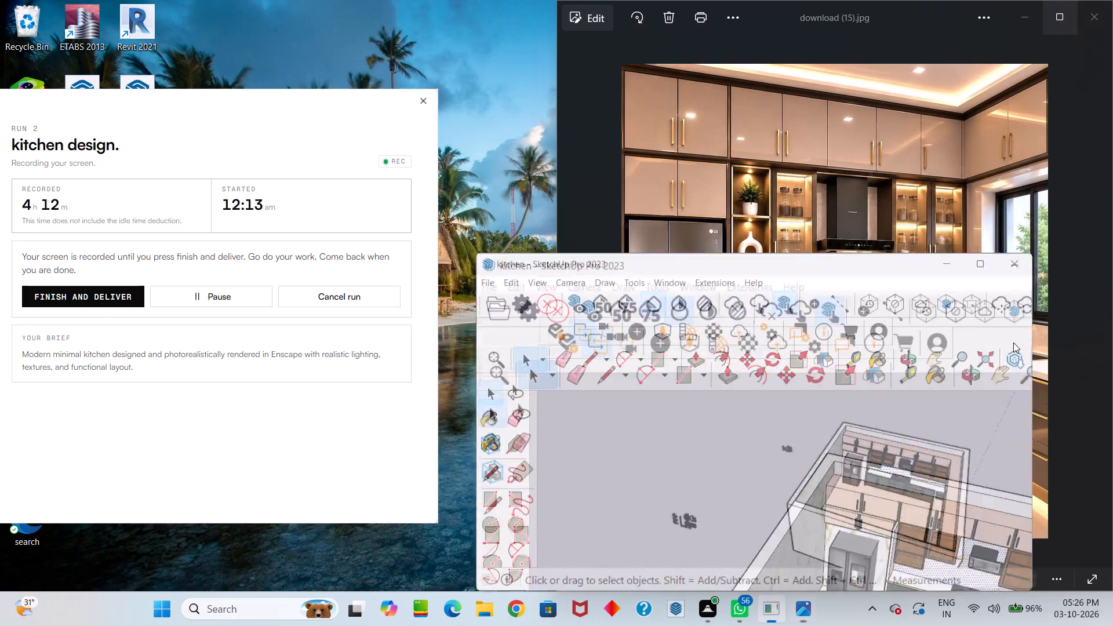
Compare the kitchen model's cabinets, stove and especially the chimney hood with the reference image from several viewpoints.
scroll(959, 257, down, 3)
scroll(419, 347, down, 4)
middle_drag(418, 347, 404, 325)
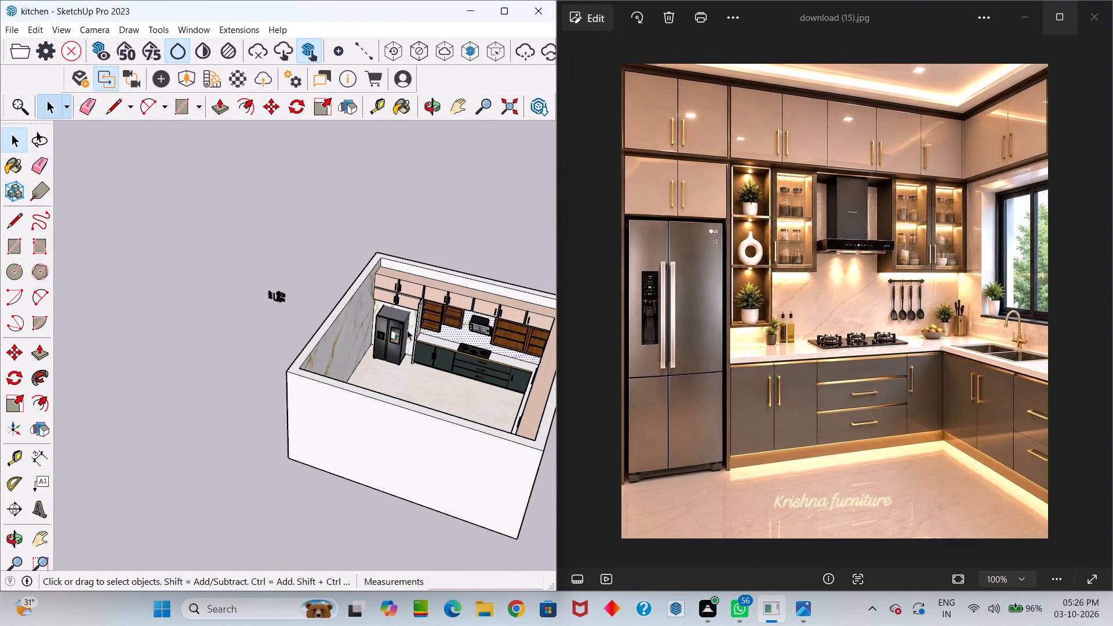
middle_drag(399, 326, 293, 274)
drag(399, 326, 293, 274)
middle_drag(283, 271, 406, 314)
scroll(277, 286, up, 10)
click(380, 415)
scroll(388, 399, down, 6)
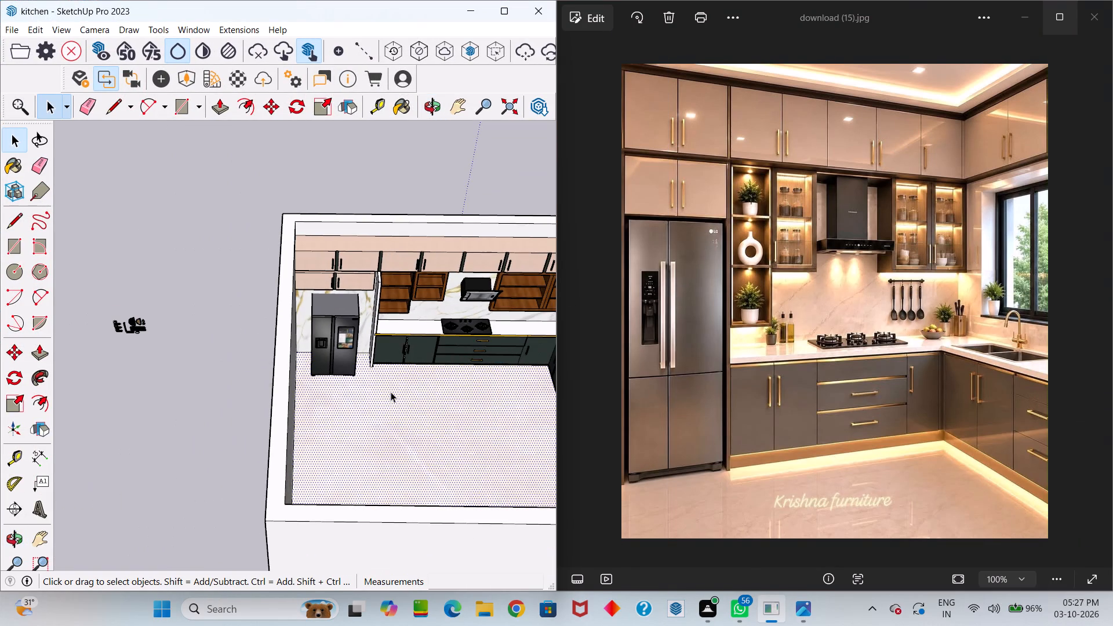
middle_drag(391, 392, 223, 351)
drag(391, 392, 223, 351)
middle_drag(225, 352, 232, 356)
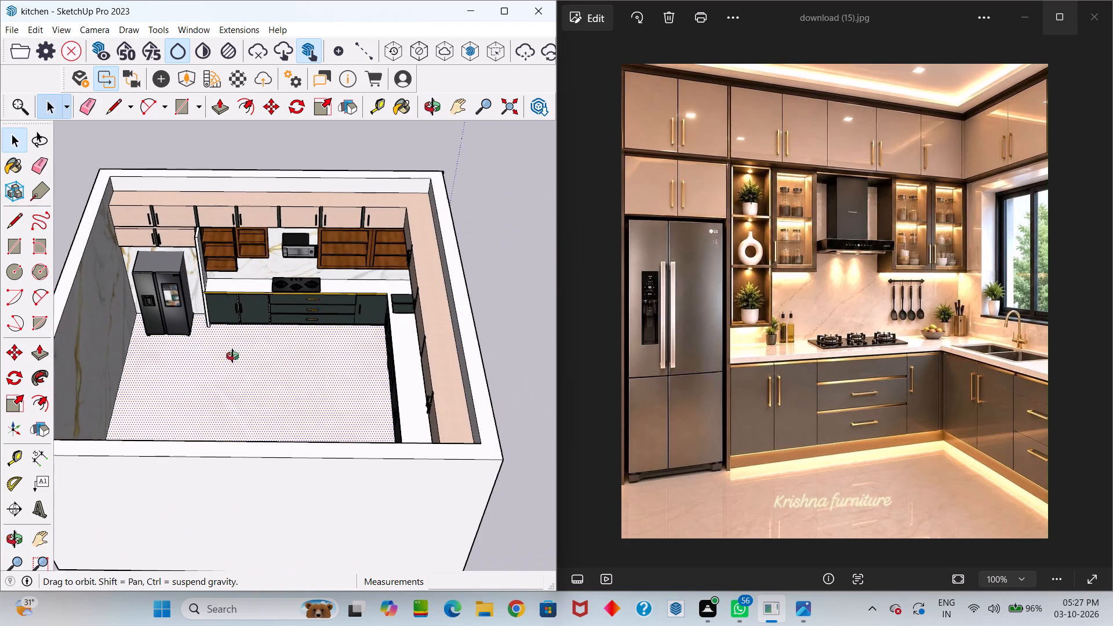
middle_drag(232, 356, 252, 276)
scroll(260, 276, up, 8)
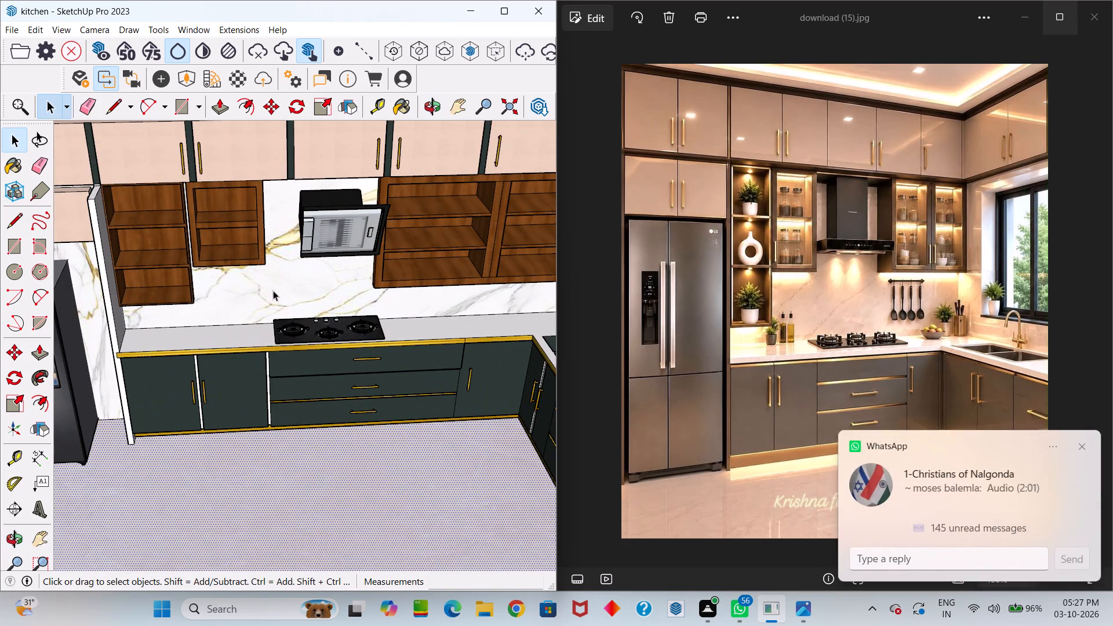
middle_drag(272, 290, 249, 340)
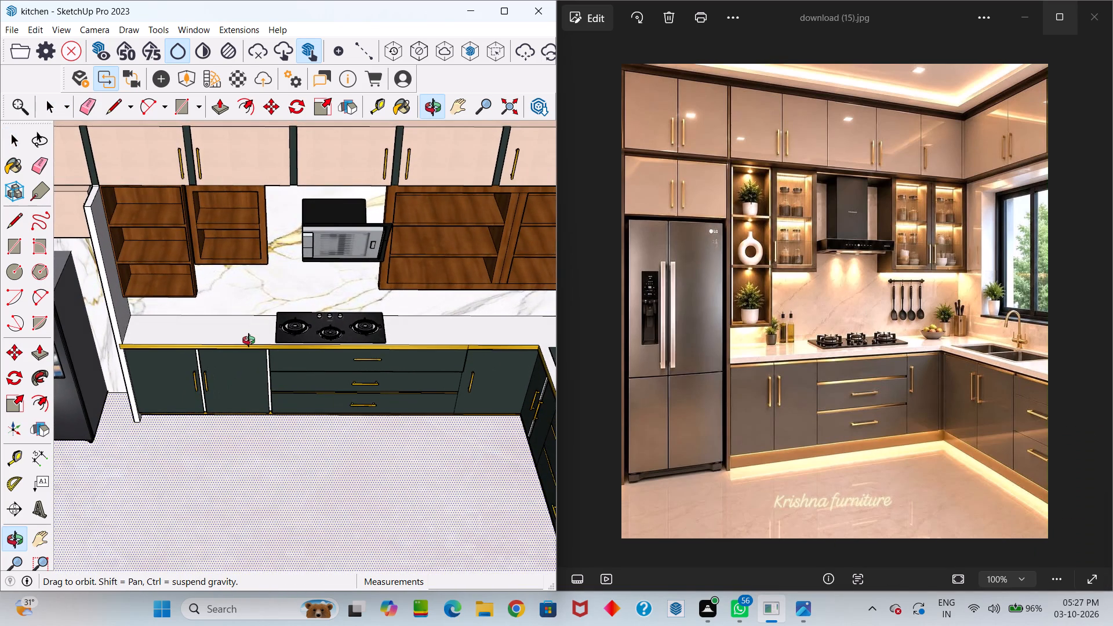
middle_drag(249, 340, 258, 421)
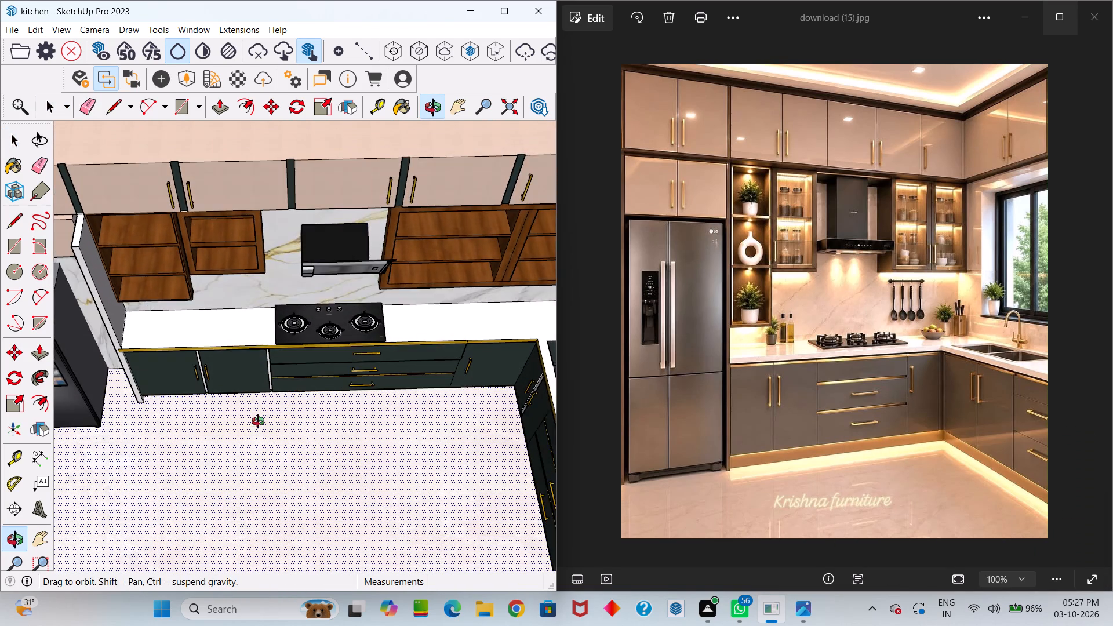
middle_drag(258, 421, 254, 334)
scroll(370, 246, down, 3)
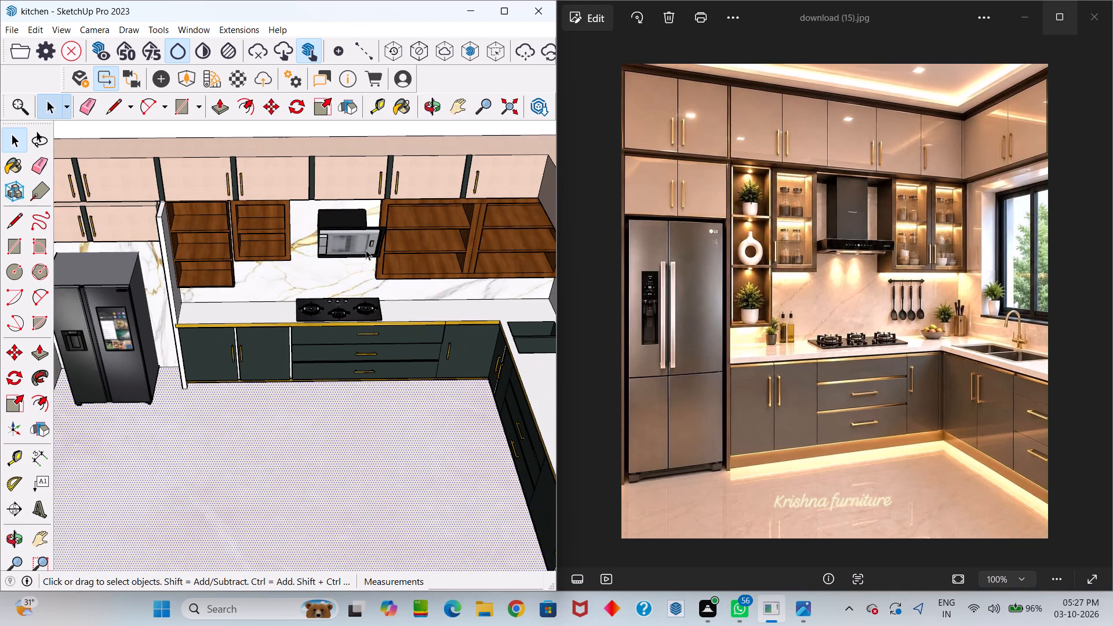
middle_drag(366, 243, 350, 243)
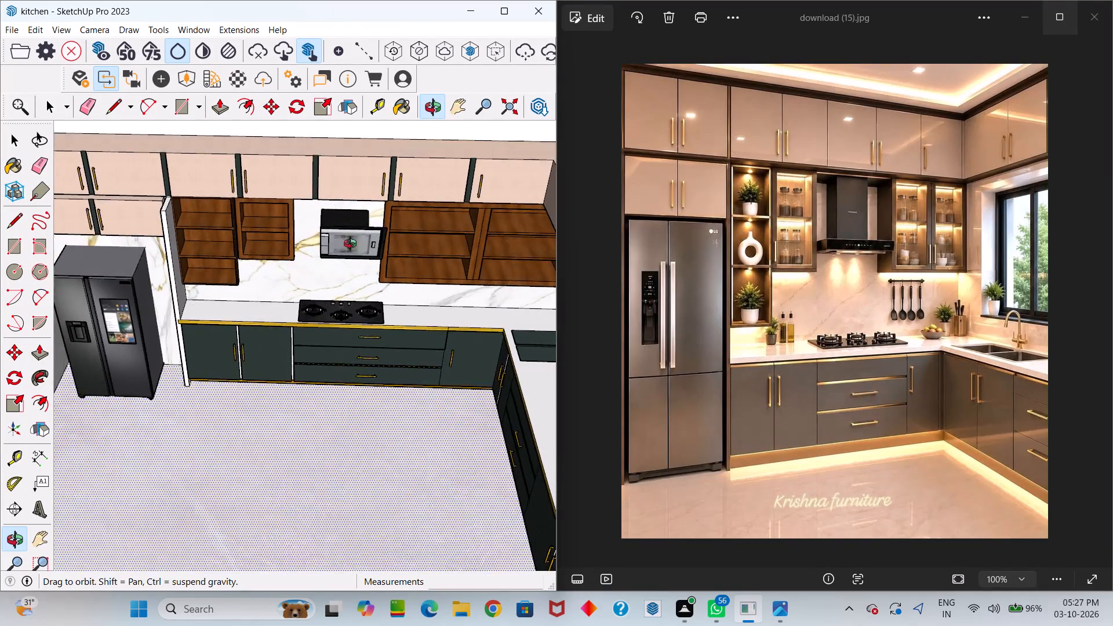
middle_drag(350, 243, 355, 271)
scroll(357, 267, down, 4)
click(353, 249)
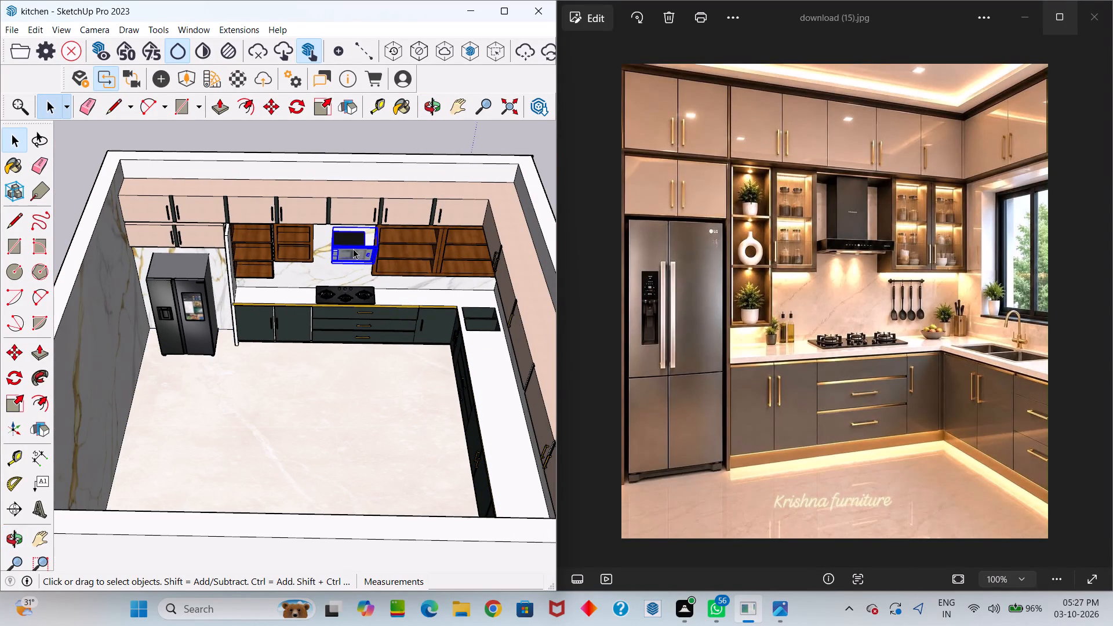
Import the FABER+SUNNY+IN+HC+SC+FL+LG+60cm+CHIMNEY model from Downloads and place it on the floor in front of the drawer cabinet below the stove.
click(10, 29)
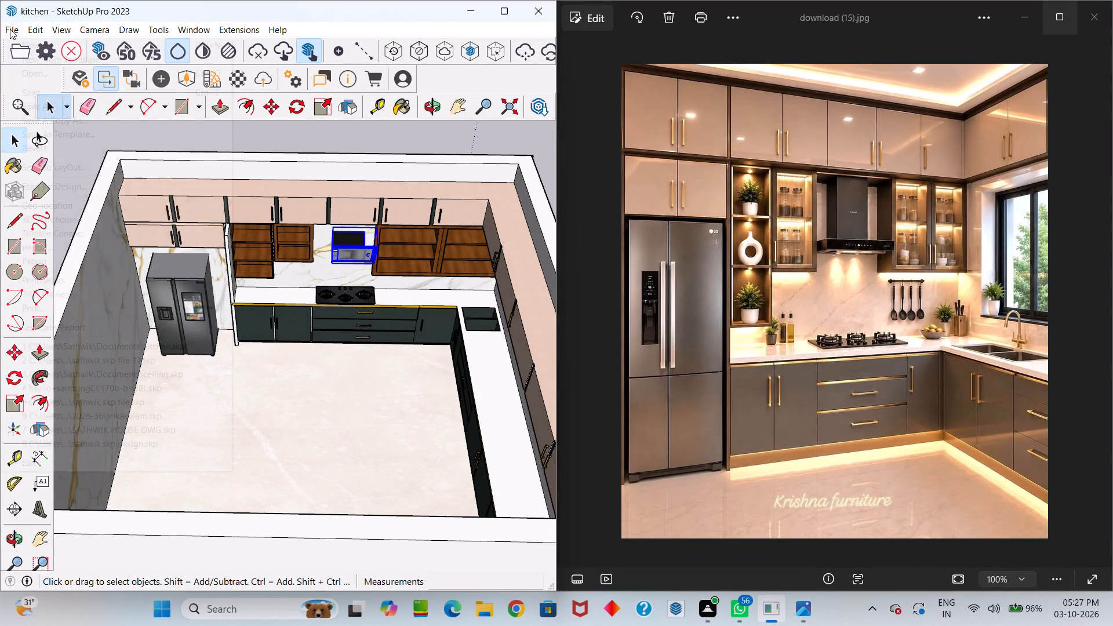
click(53, 248)
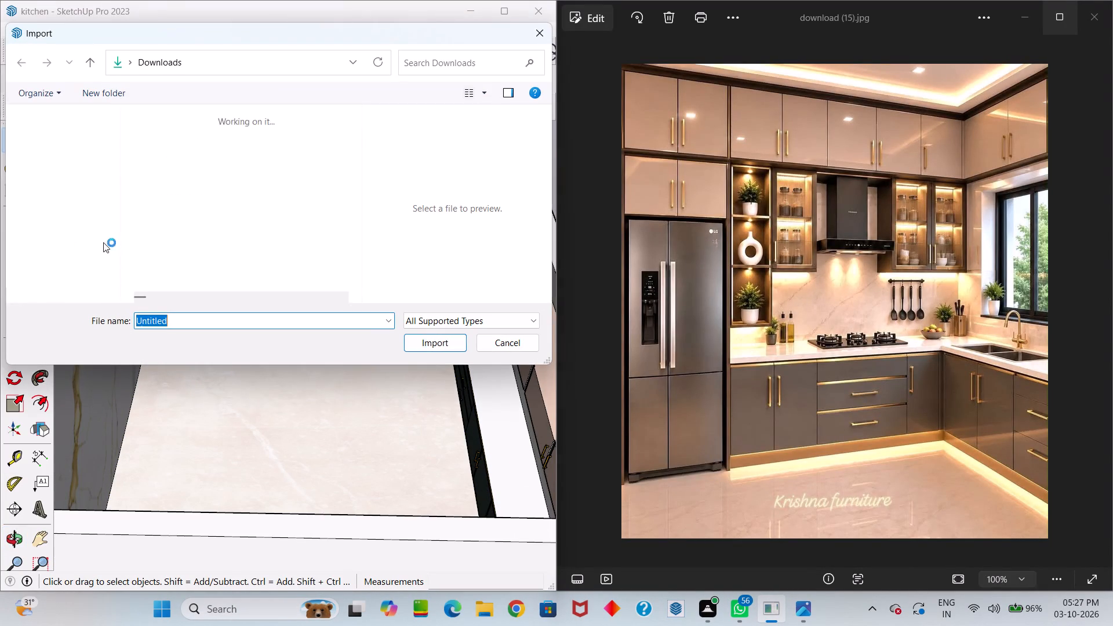
scroll(217, 191, down, 5)
scroll(214, 199, up, 10)
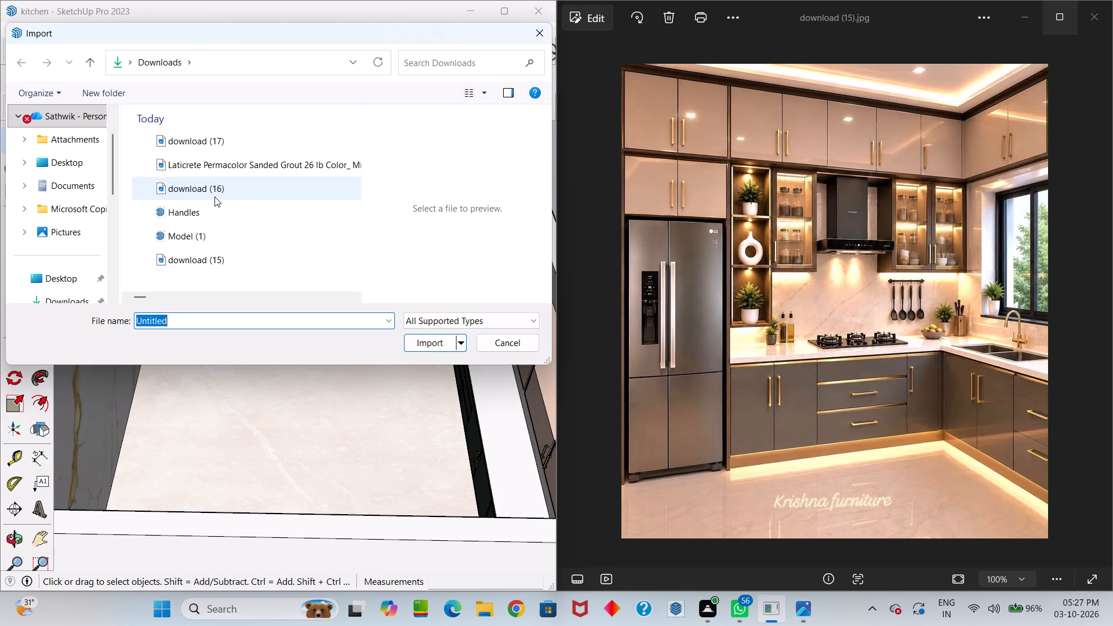
click(215, 165)
click(190, 194)
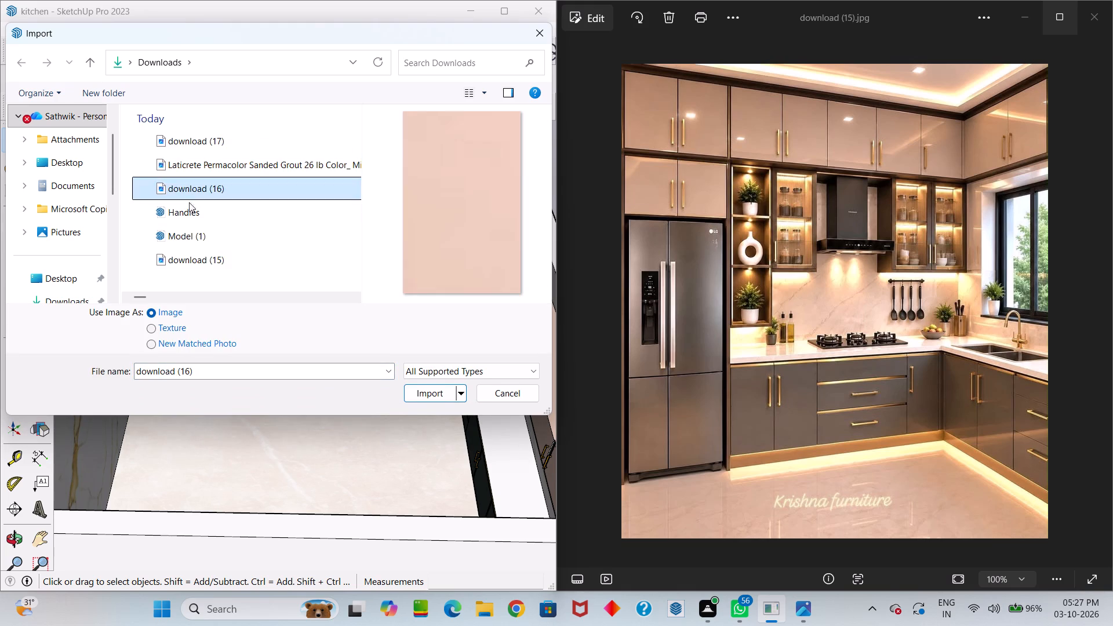
click(183, 216)
click(184, 242)
click(184, 252)
scroll(192, 244, down, 1)
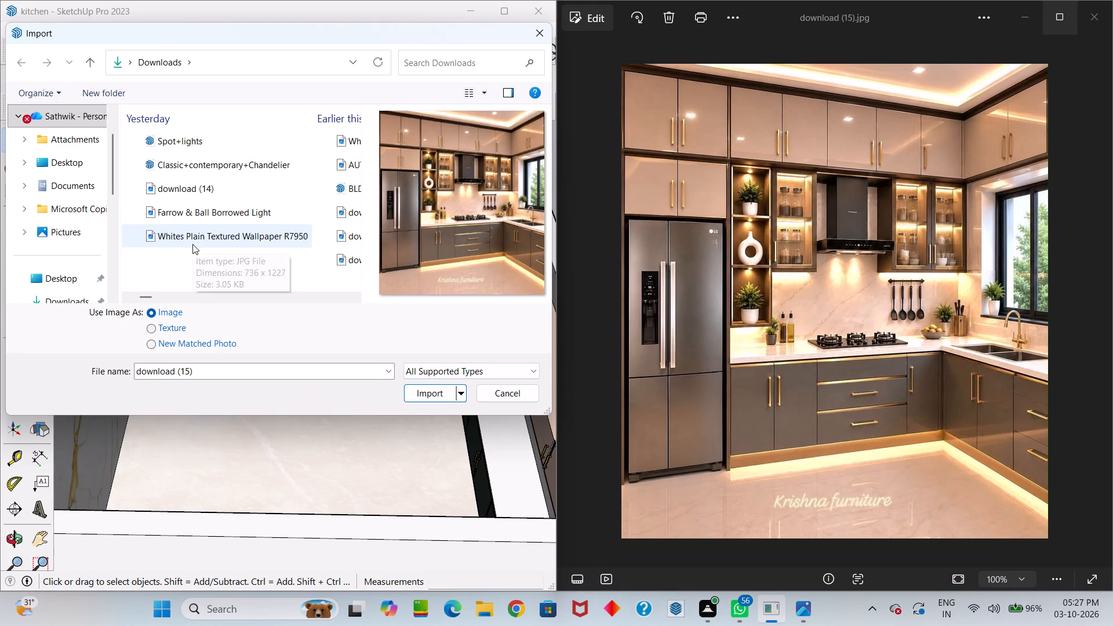
click(192, 237)
scroll(198, 232, down, 4)
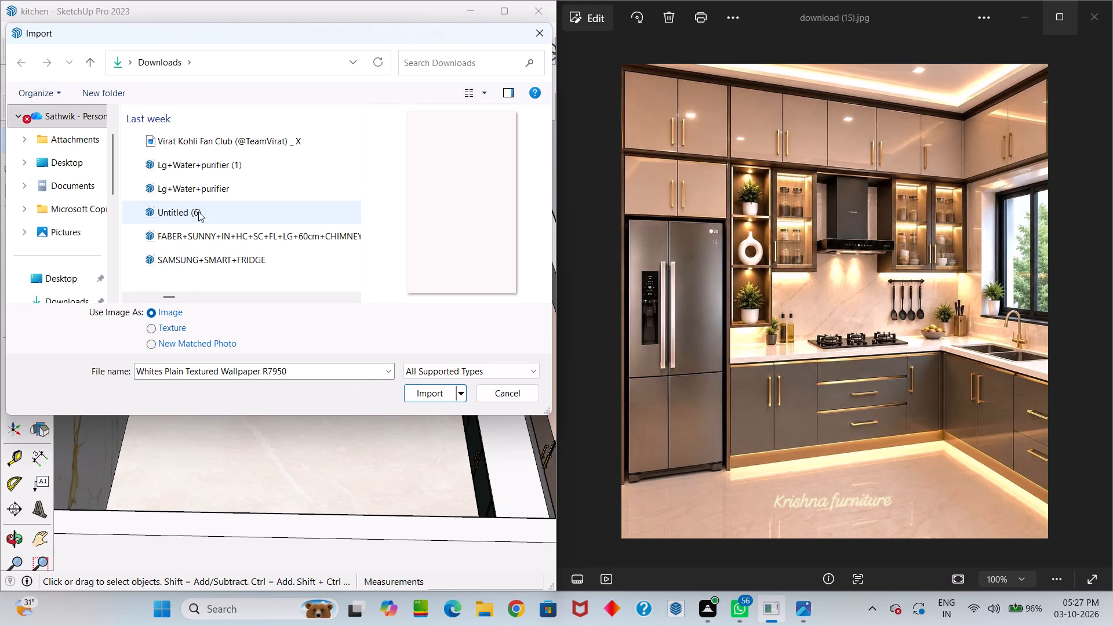
click(215, 236)
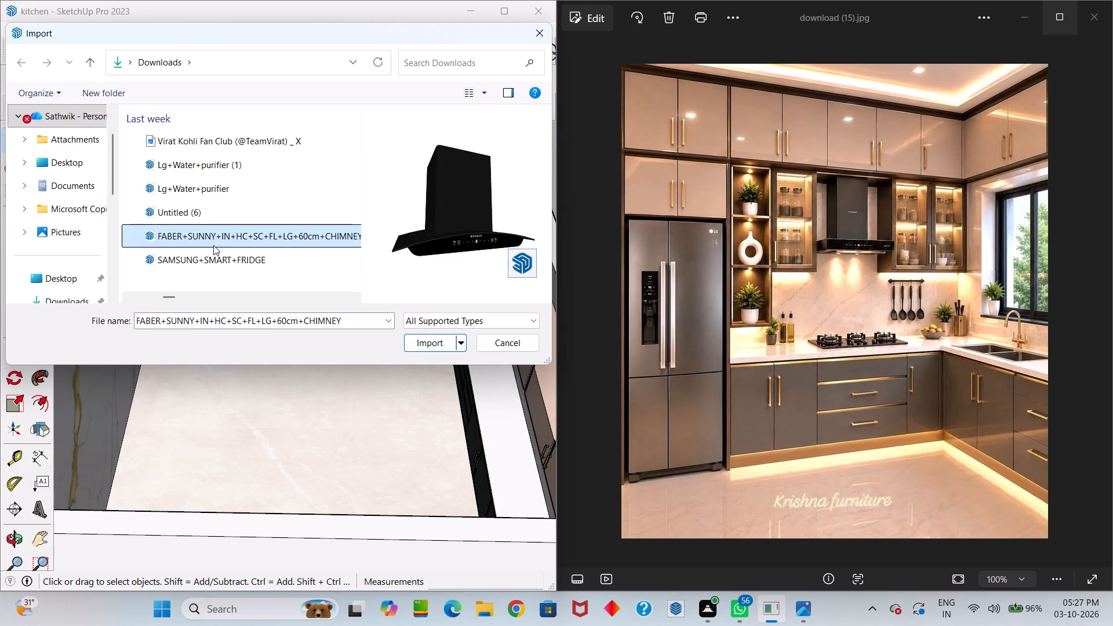
click(422, 343)
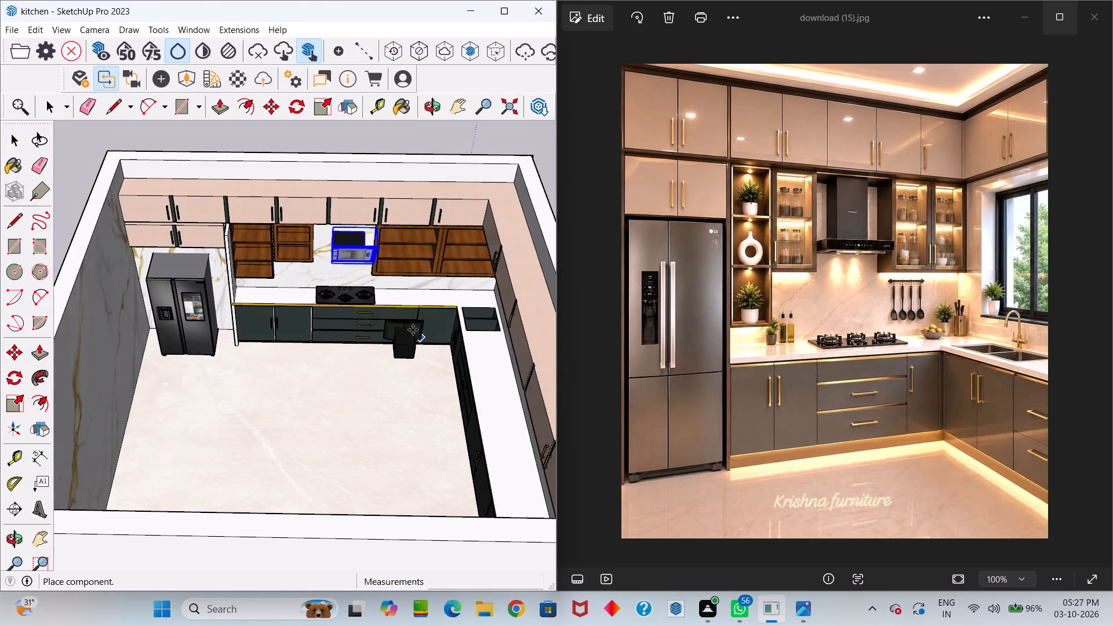
scroll(380, 305, up, 10)
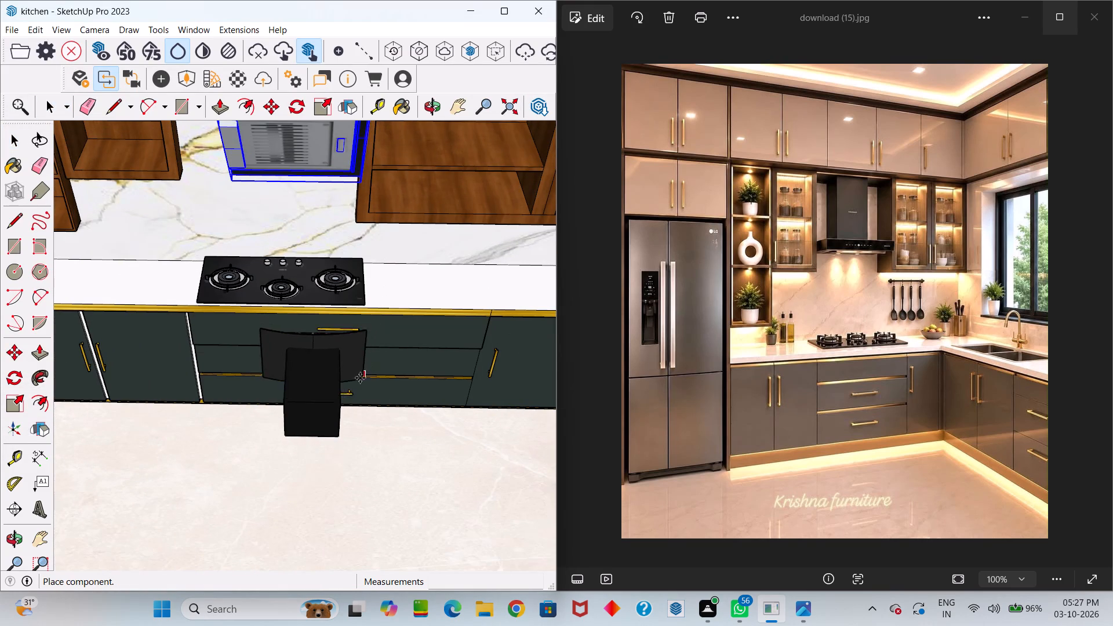
click(349, 428)
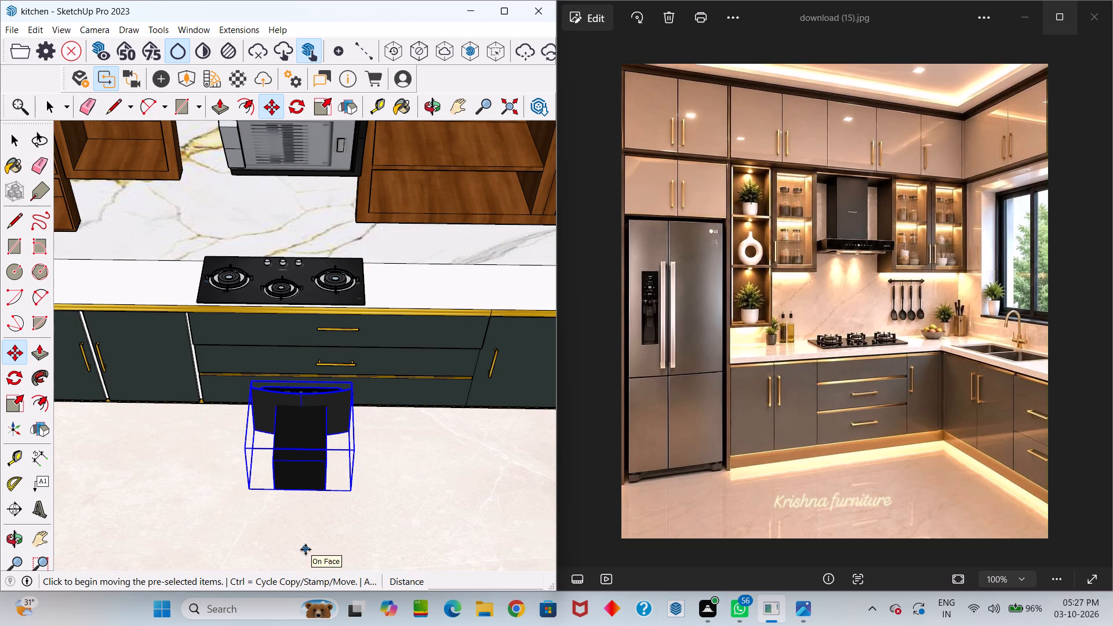
Rotate the imported Faber chimney about 180 degrees on the floor plane so its front faces into the room.
key(q)
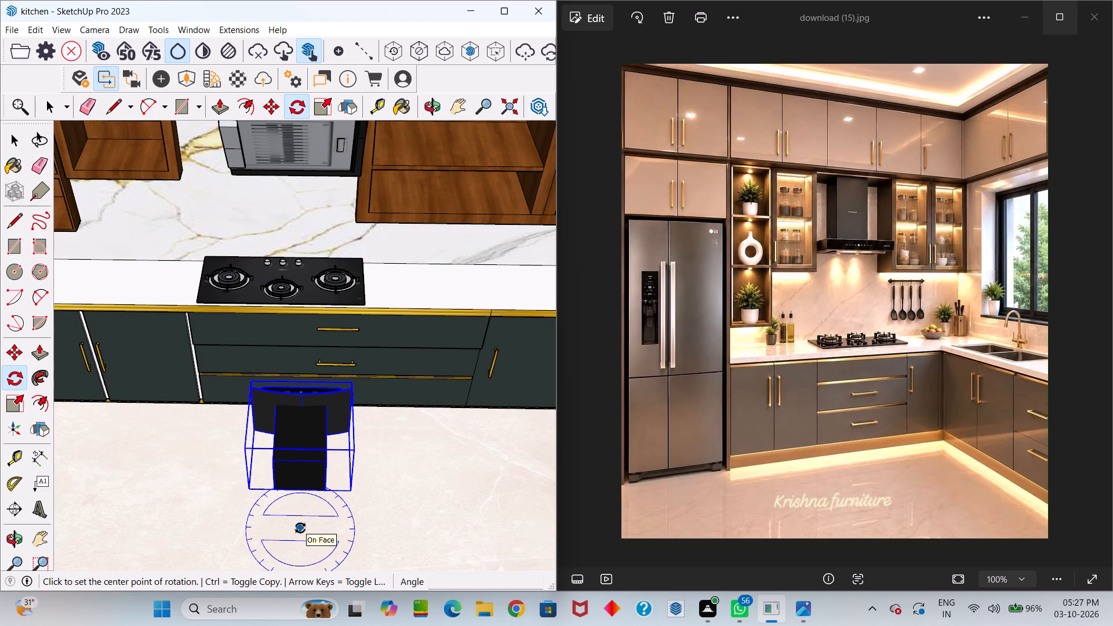
click(300, 528)
click(373, 528)
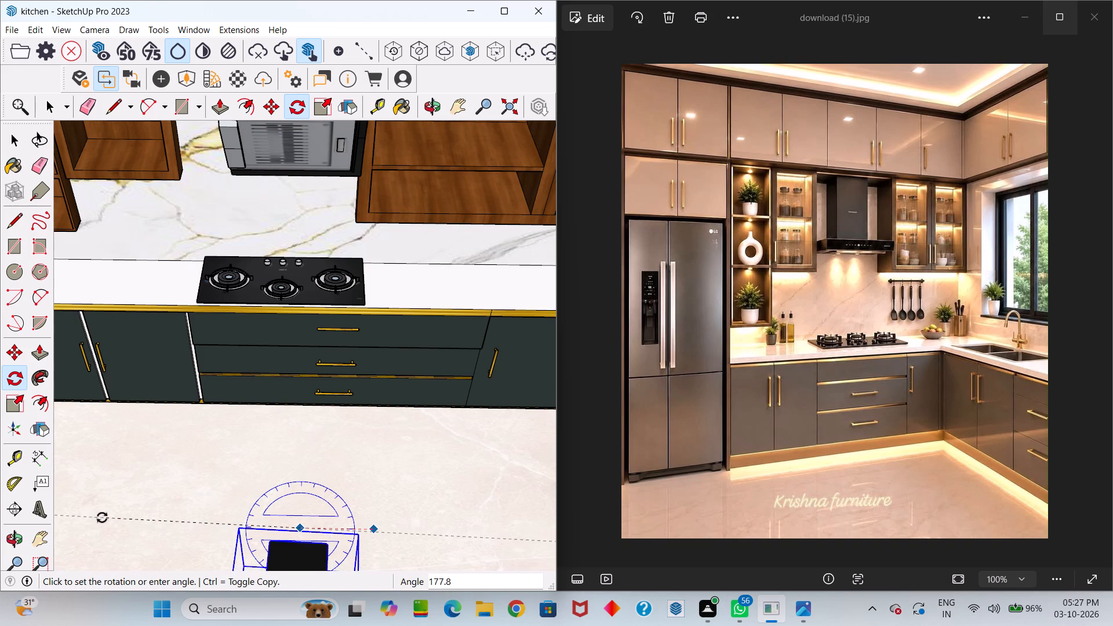
click(119, 526)
scroll(147, 484, down, 10)
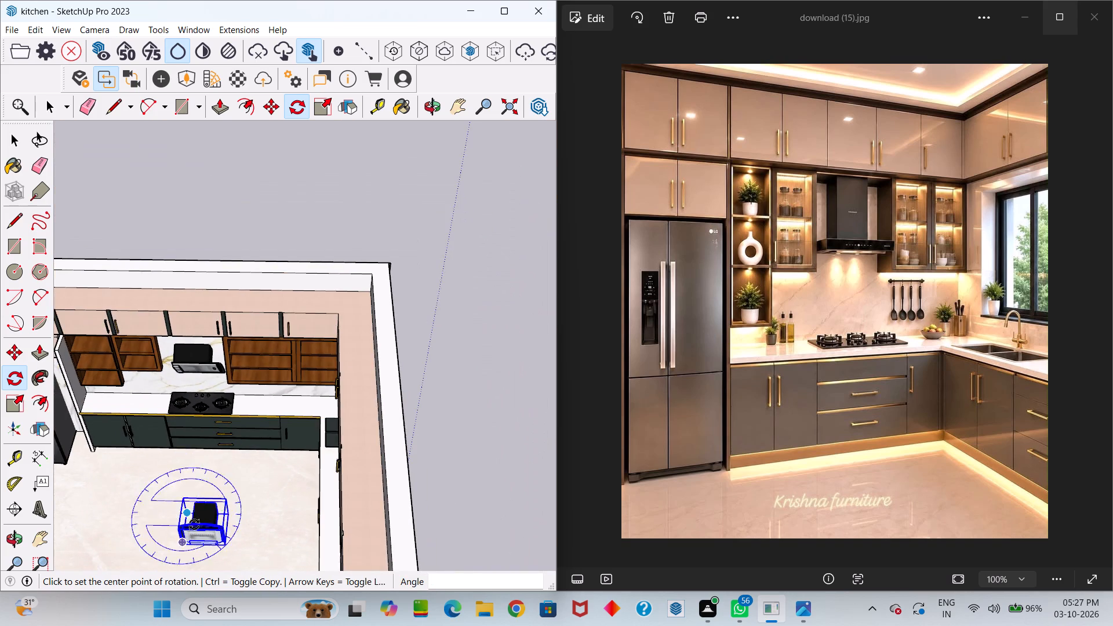
middle_drag(198, 527, 203, 554)
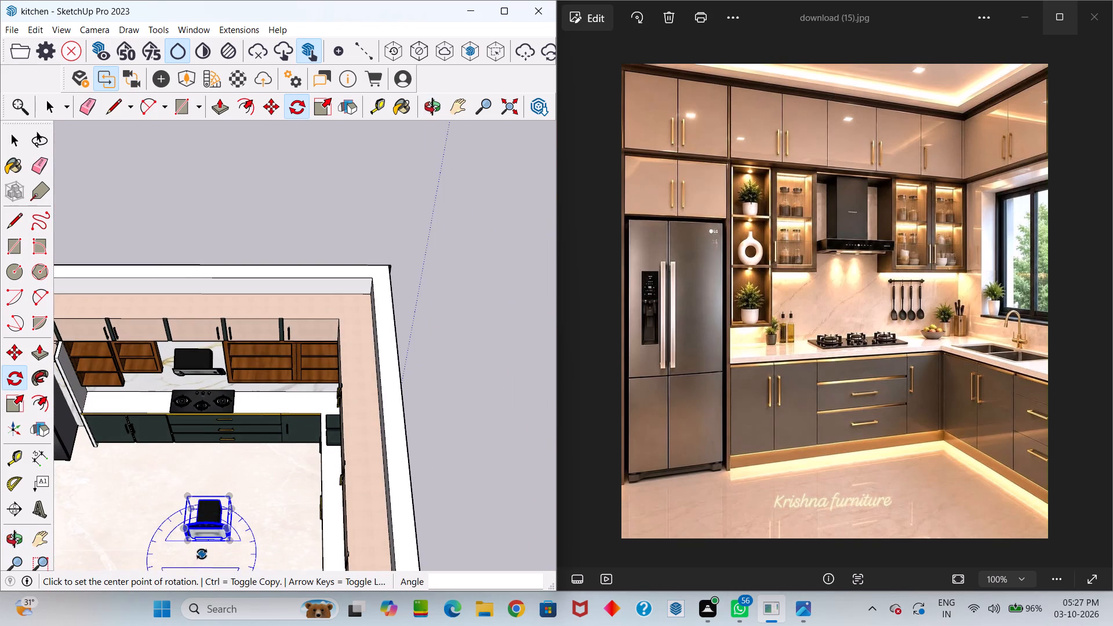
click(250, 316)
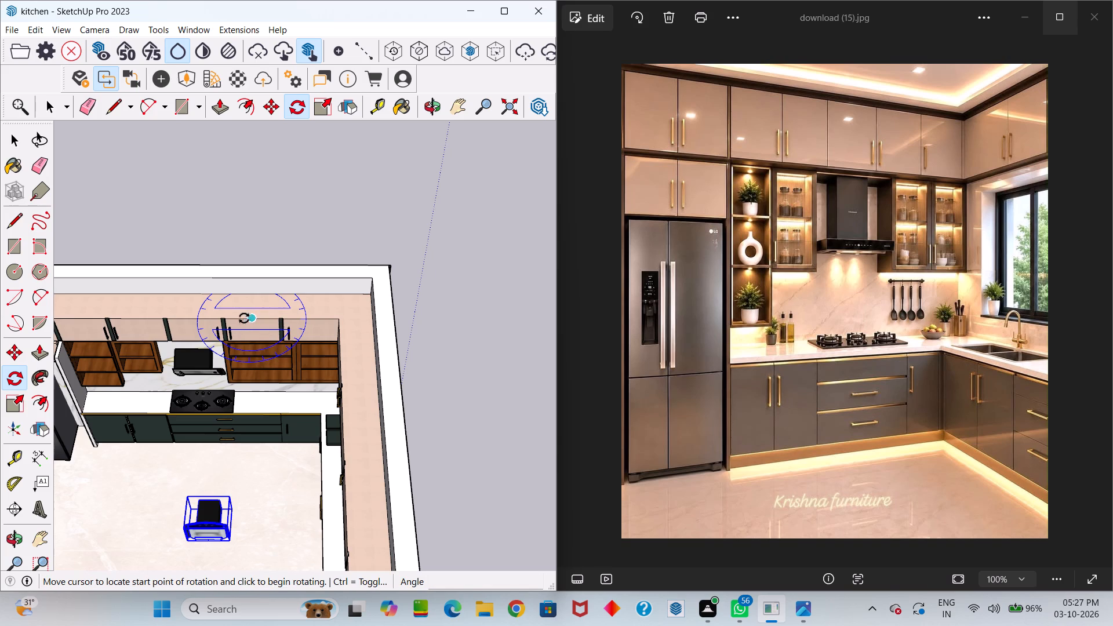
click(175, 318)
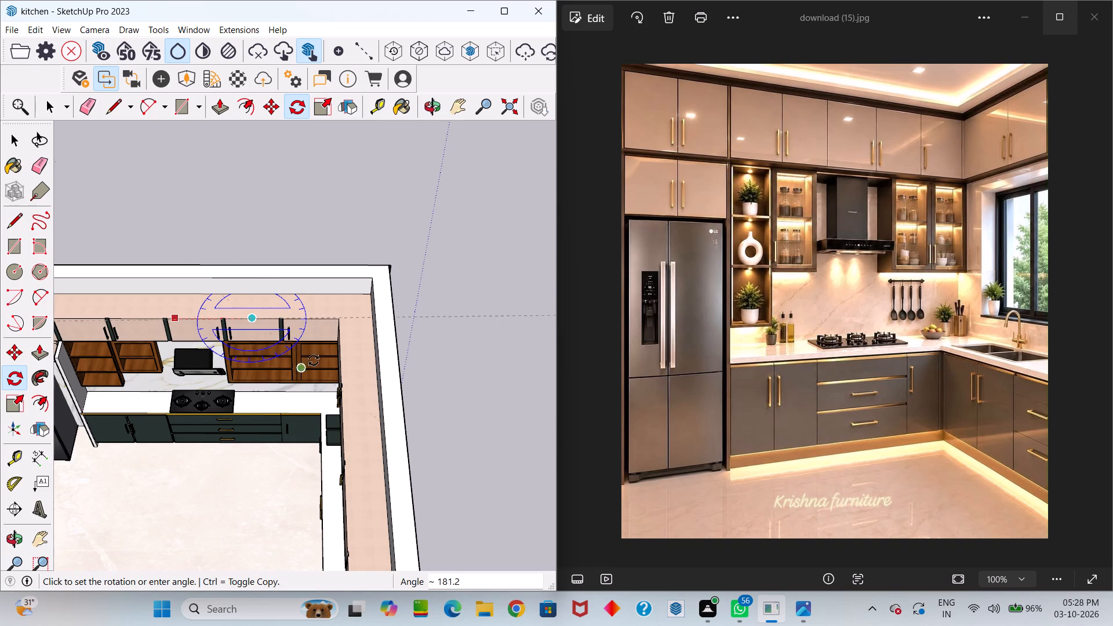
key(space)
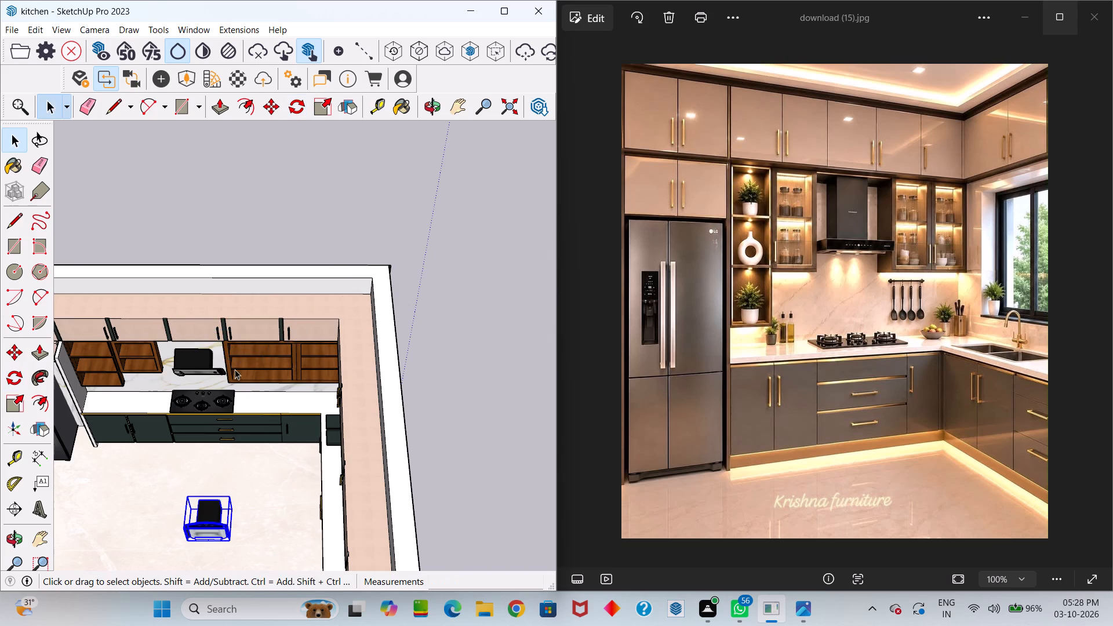
Rotate the imported Faber chimney in a vertical plane so it stands upright with its front facing the room.
middle_drag(225, 383, 515, 314)
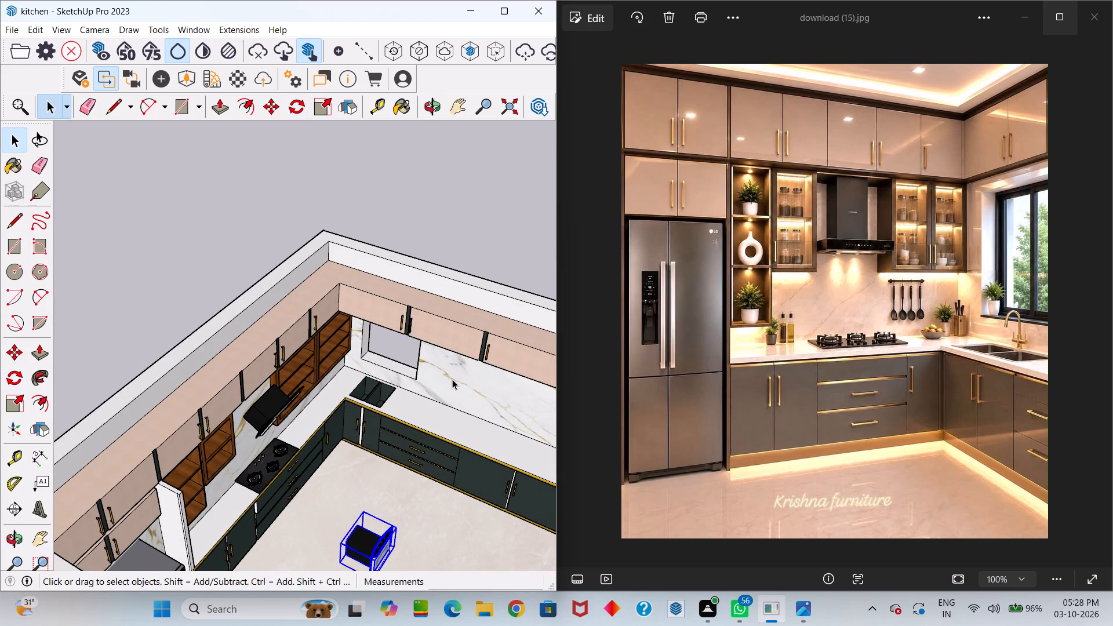
key(q)
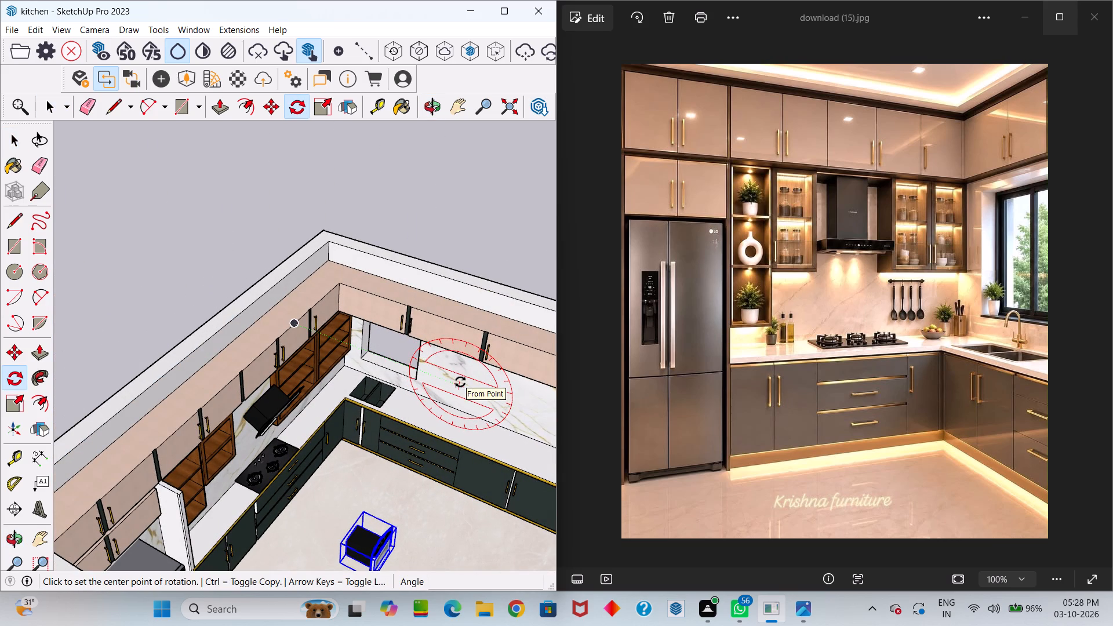
click(460, 382)
click(465, 365)
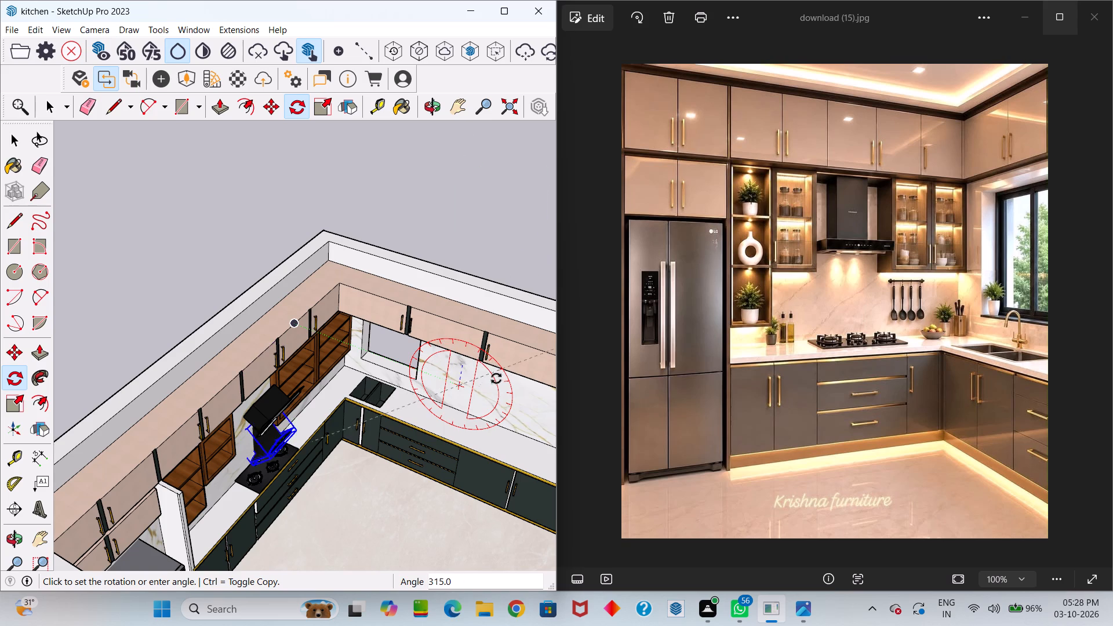
click(504, 410)
middle_drag(391, 433, 352, 434)
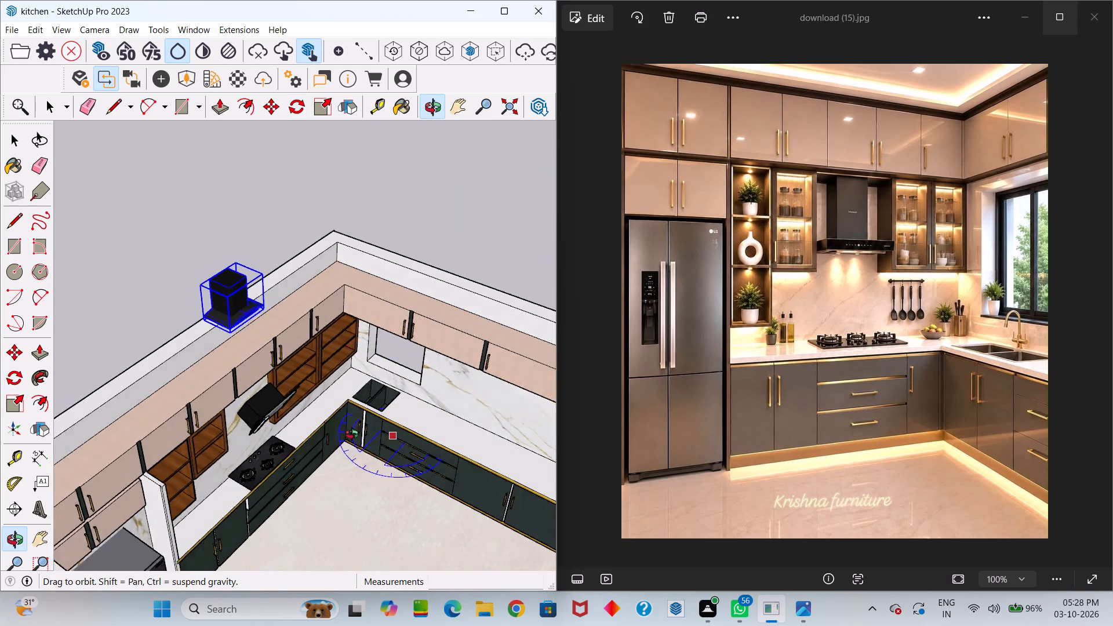
middle_drag(352, 434, 157, 386)
key(space)
Delete the old chimney hood on the backsplash above the stove.
scroll(212, 401, up, 6)
click(259, 378)
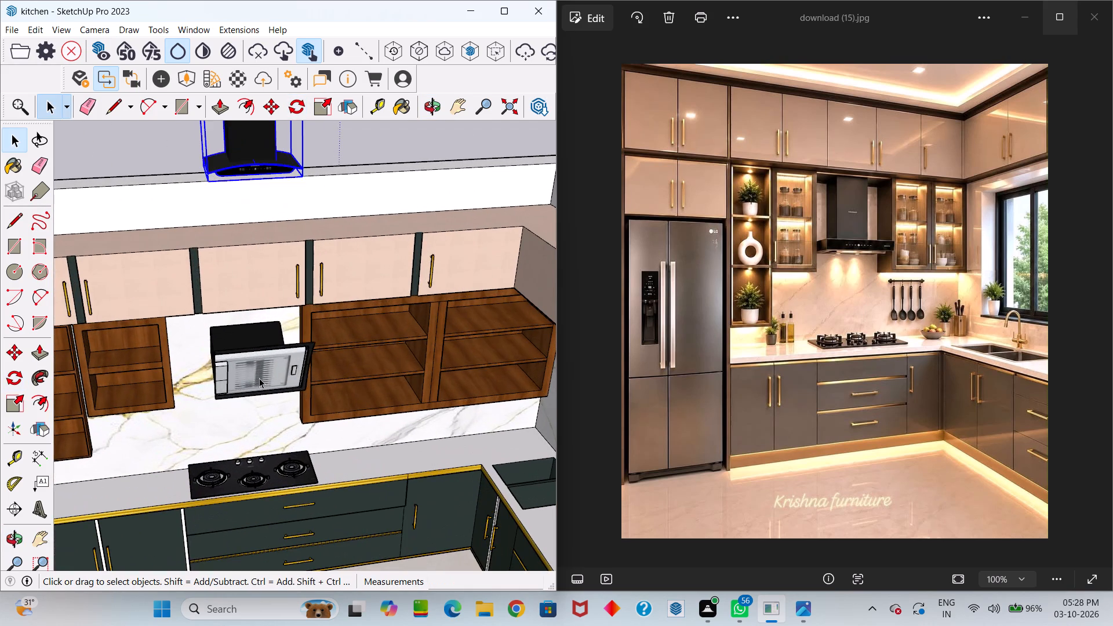
key(Delete)
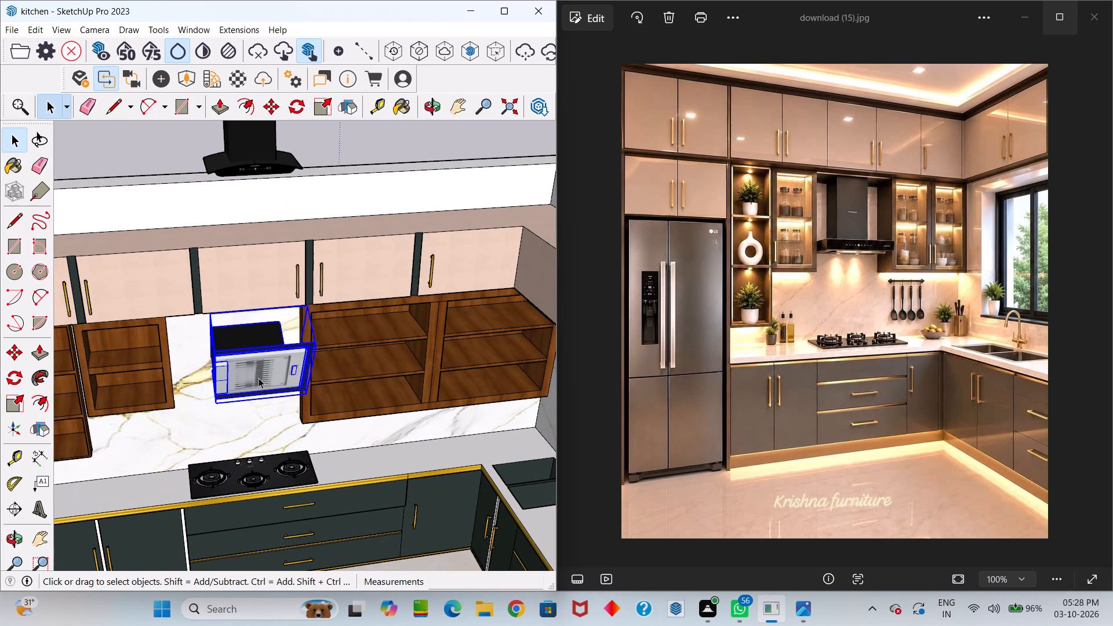
Move the upright Faber chimney down from above the wall to the stove area in front of the backsplash.
scroll(238, 275, down, 4)
click(260, 177)
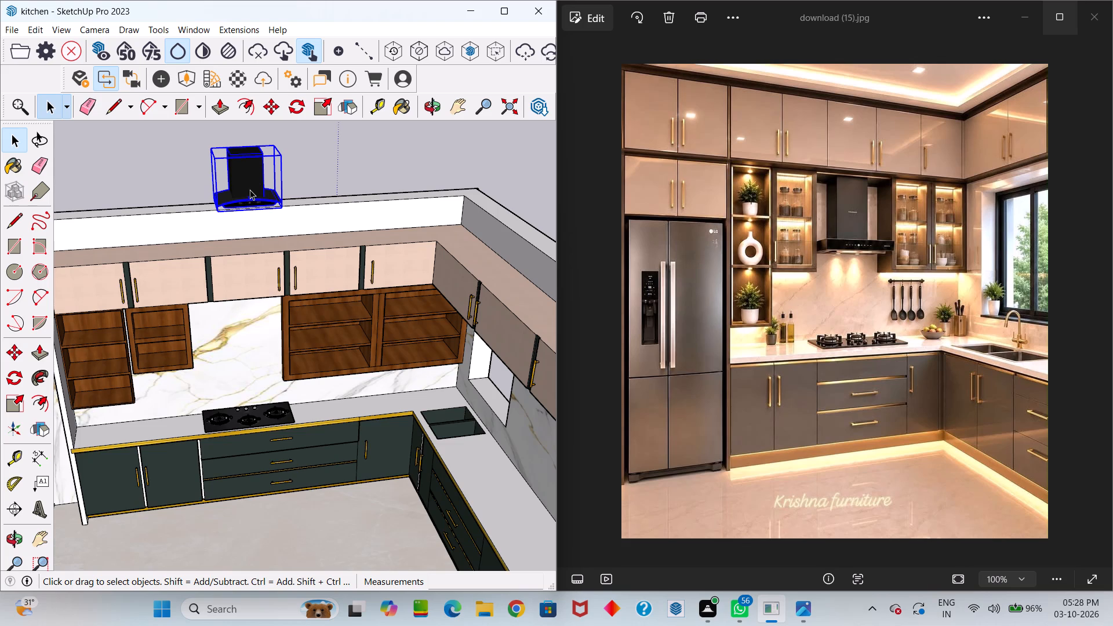
key(m)
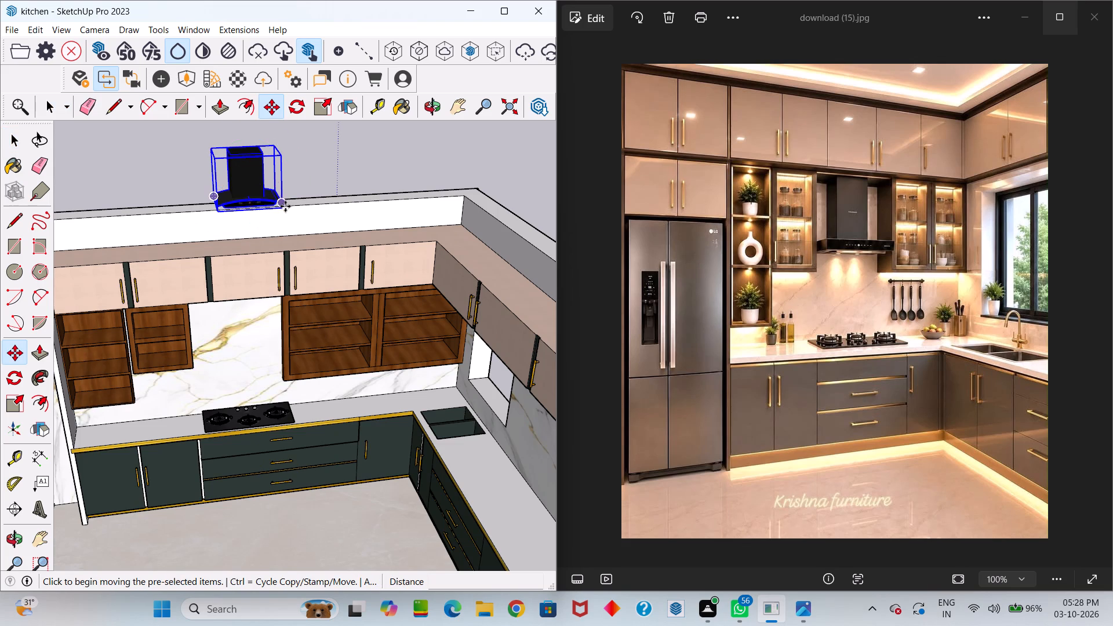
click(285, 206)
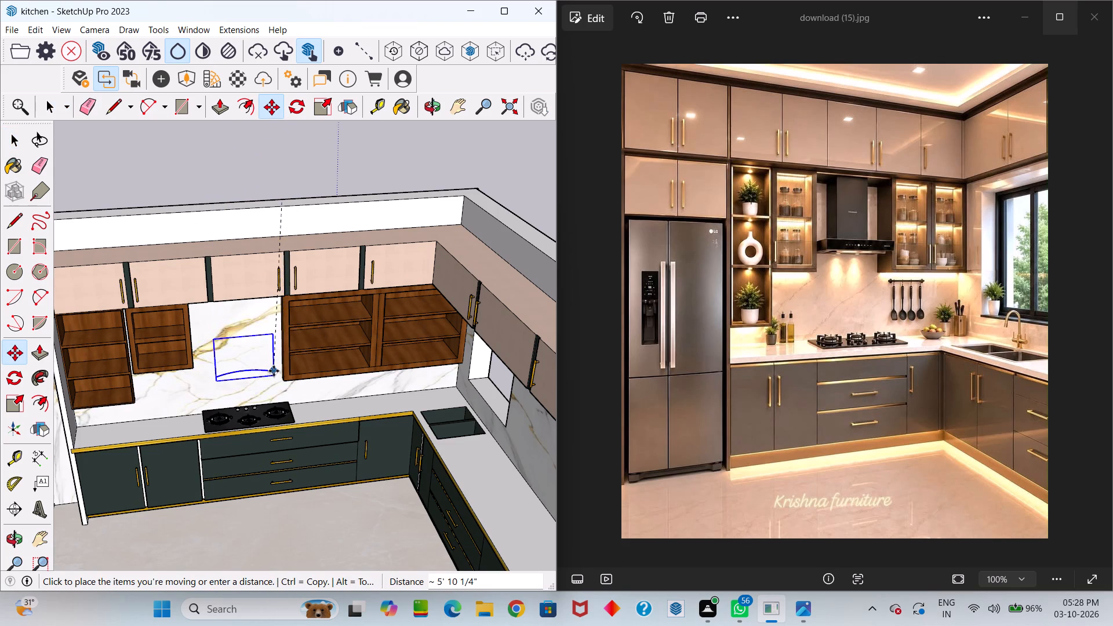
scroll(271, 371, up, 7)
scroll(249, 389, down, 2)
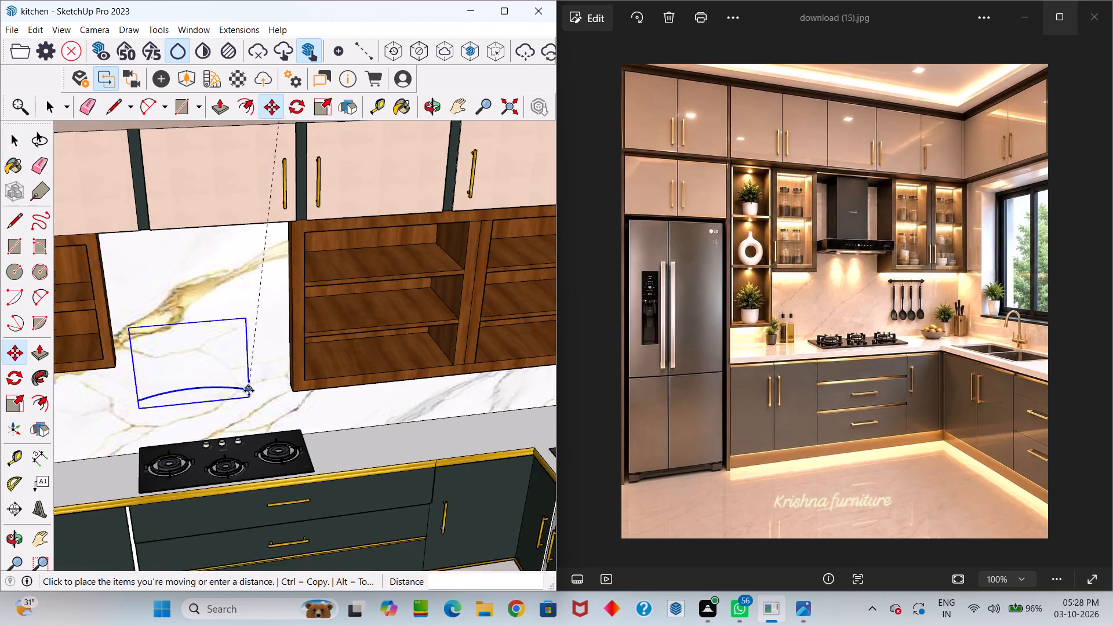
scroll(249, 391, down, 12)
click(257, 435)
Move the chimney by its upper rear corner onto the marble backsplash above the stove, between the wooden shelf units.
scroll(265, 414, up, 4)
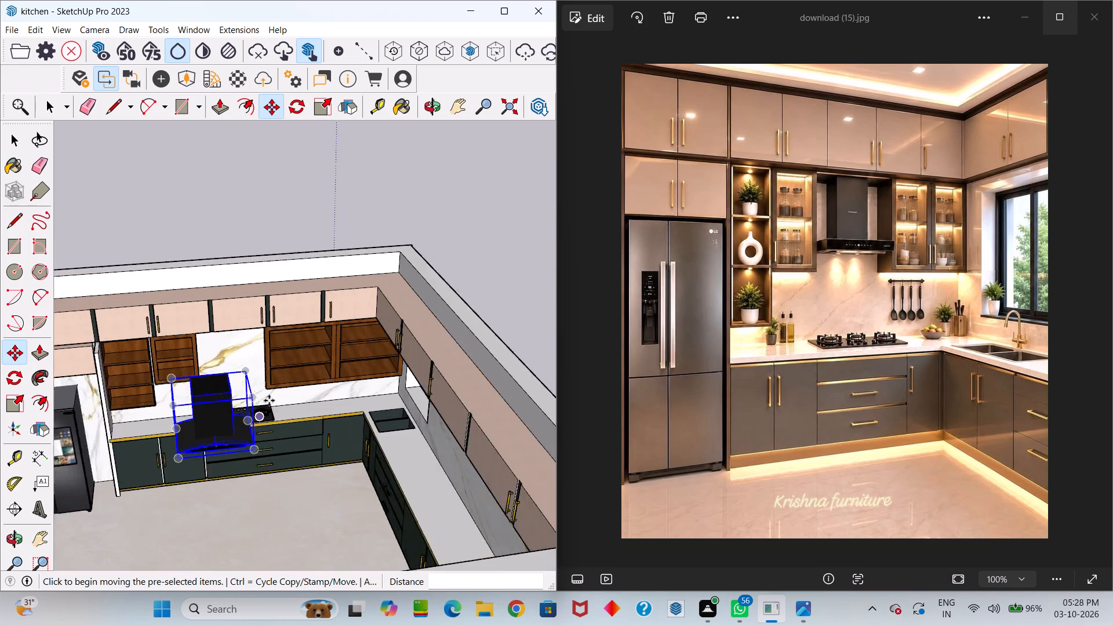
scroll(269, 401, up, 3)
middle_drag(260, 385, 224, 398)
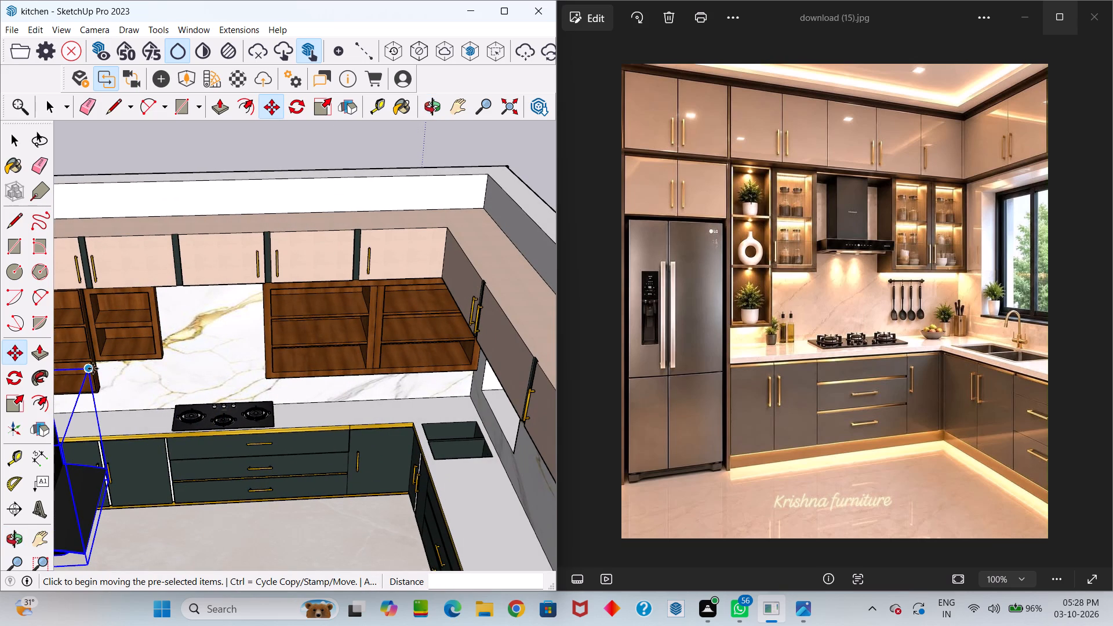
click(93, 369)
scroll(224, 329, up, 12)
scroll(279, 252, up, 5)
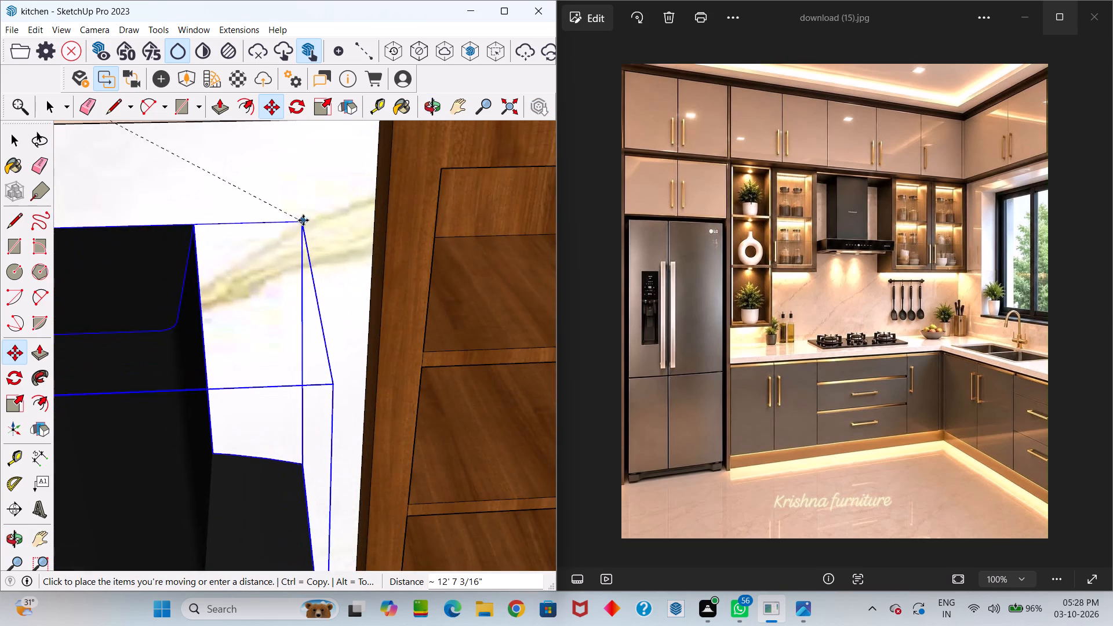
middle_drag(326, 171, 340, 93)
scroll(309, 132, up, 1)
scroll(303, 140, down, 14)
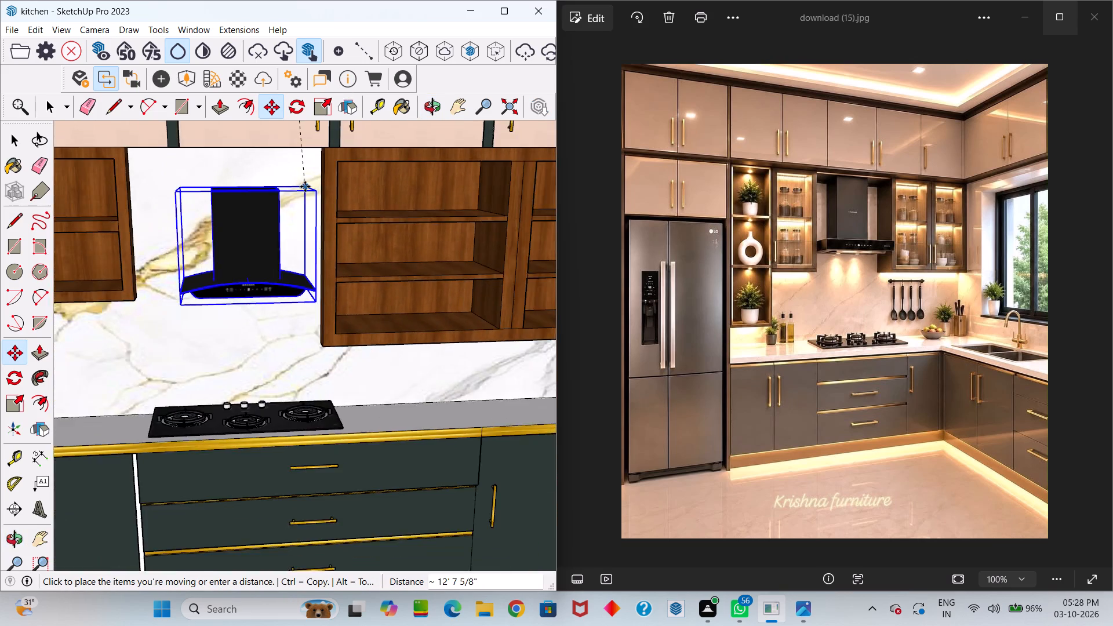
scroll(305, 187, down, 5)
scroll(292, 209, up, 14)
scroll(292, 224, up, 7)
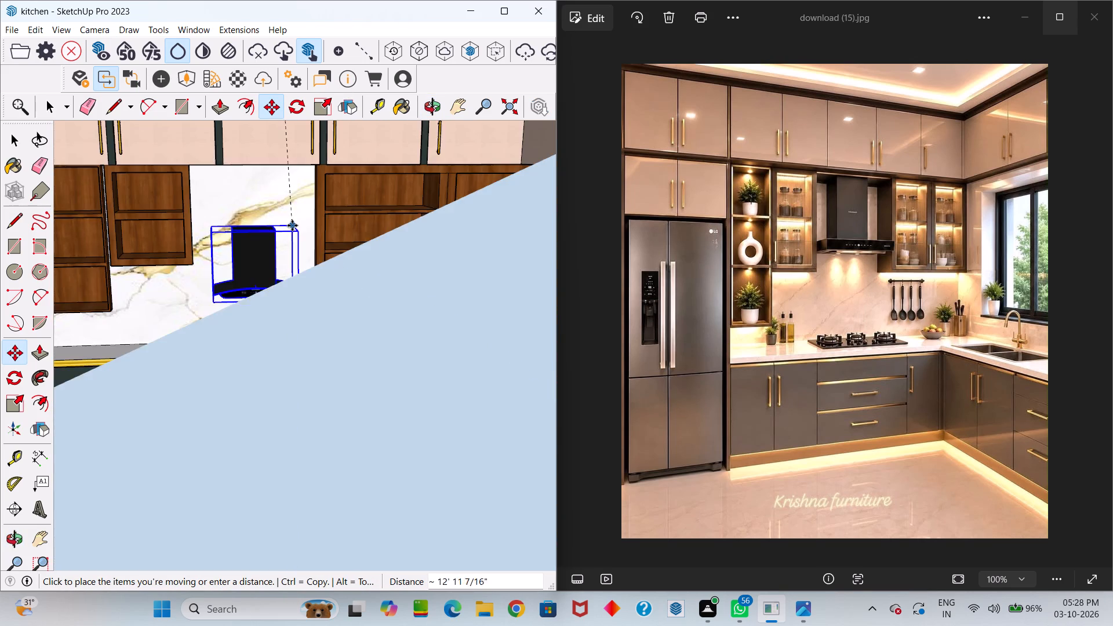
scroll(292, 225, up, 2)
middle_drag(256, 228, 256, 245)
drag(256, 228, 256, 245)
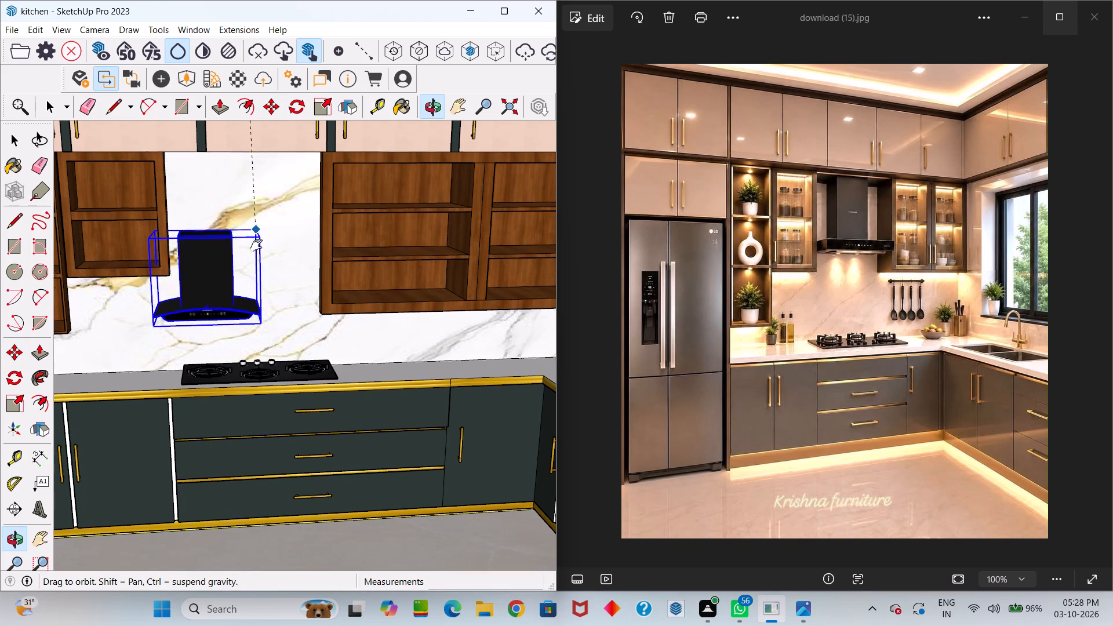
middle_drag(256, 245, 294, 416)
drag(256, 245, 294, 416)
scroll(294, 416, up, 1)
Move the chimney up about 1' 10" so its upper rear corner meets the edge where the overhead cabinets touch the backsplash.
click(297, 420)
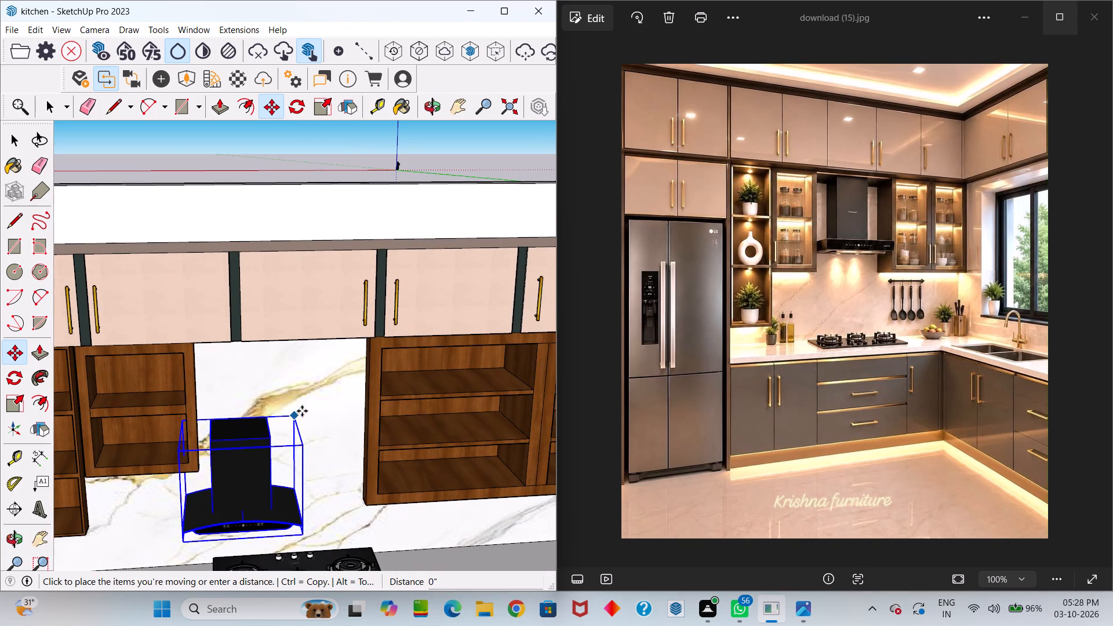
scroll(340, 377, up, 3)
middle_drag(344, 370, 349, 173)
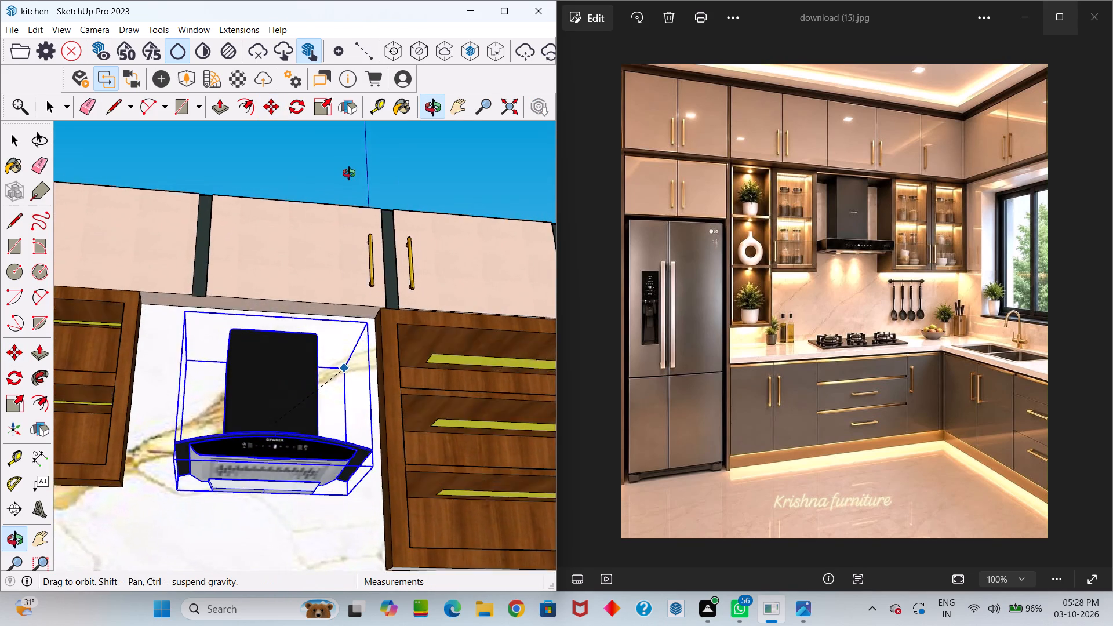
middle_drag(349, 173, 344, 147)
scroll(343, 264, up, 6)
scroll(329, 350, up, 8)
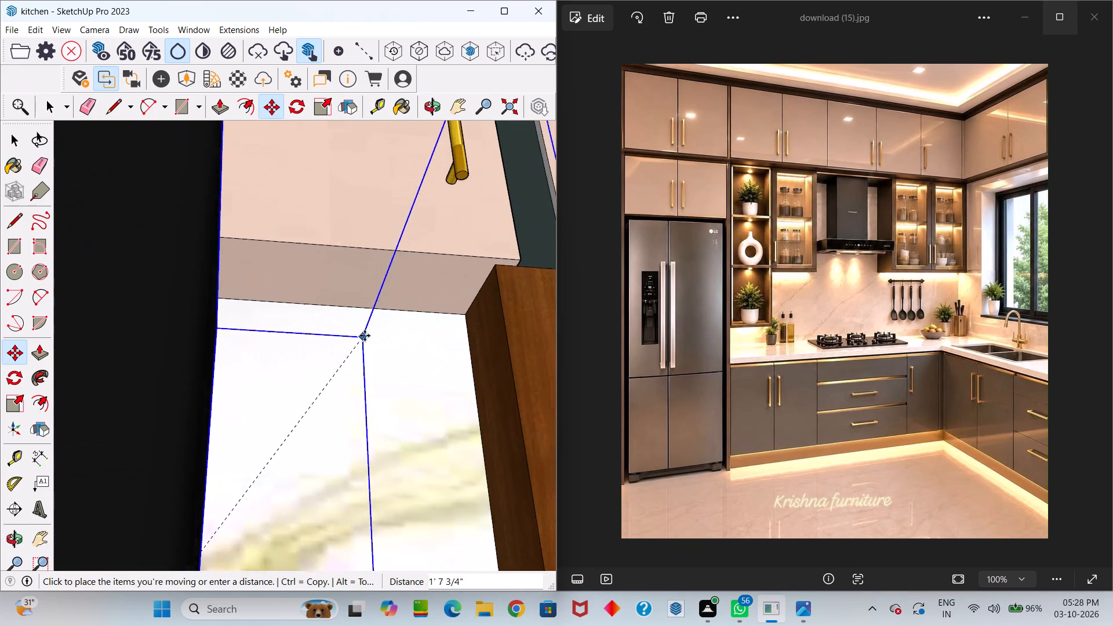
scroll(365, 336, up, 5)
scroll(437, 261, up, 9)
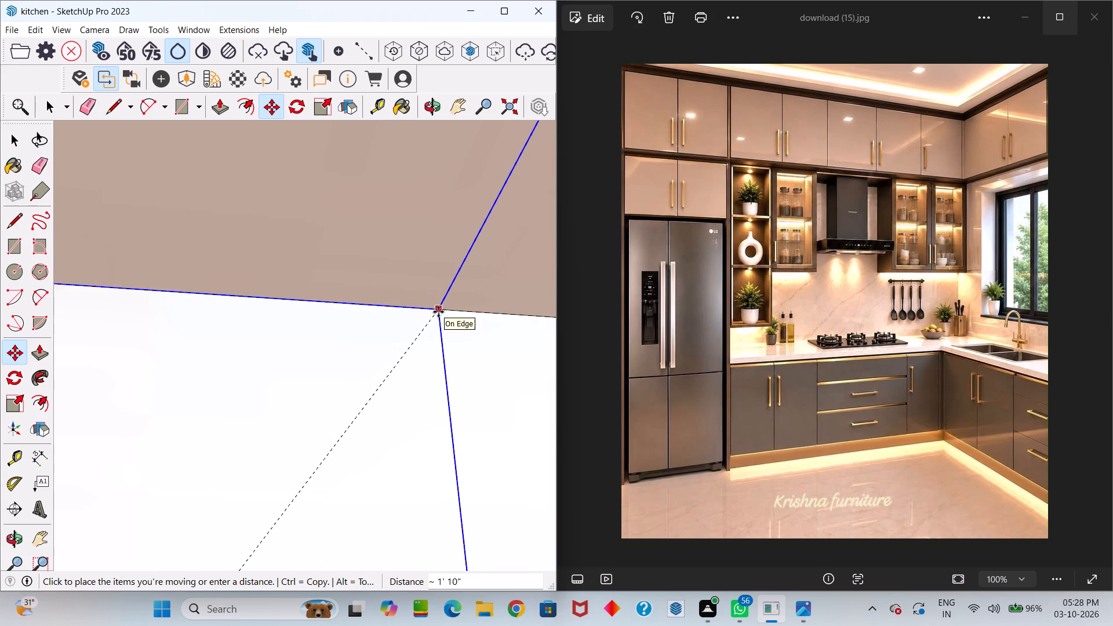
click(457, 309)
scroll(453, 316, down, 11)
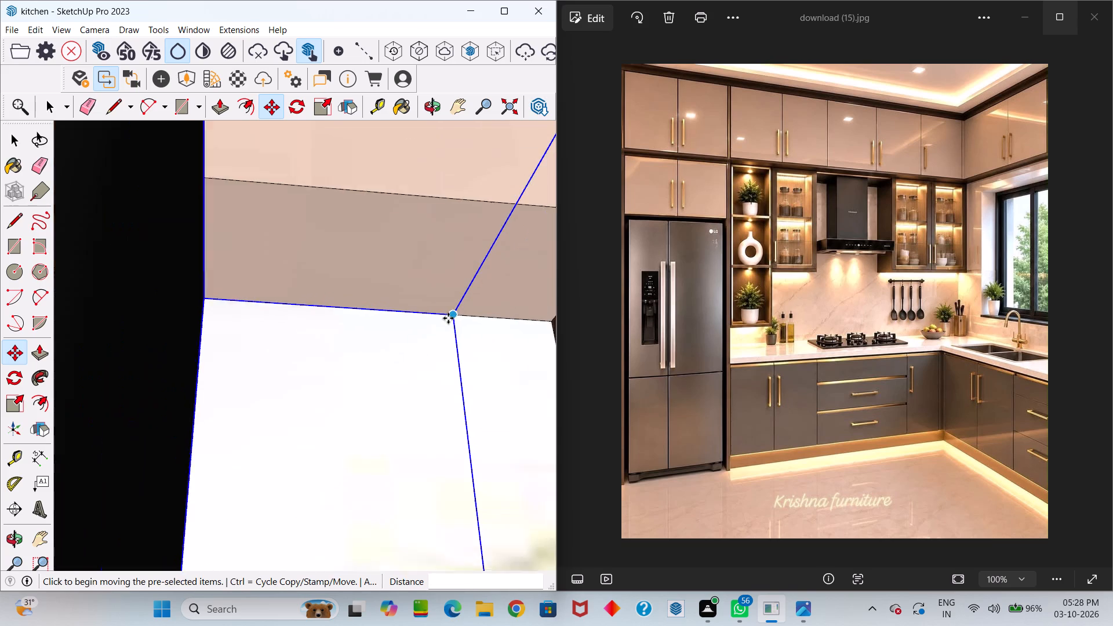
scroll(448, 318, down, 9)
middle_drag(451, 314, 405, 461)
scroll(404, 448, down, 10)
middle_drag(413, 430, 394, 347)
scroll(386, 374, down, 11)
scroll(387, 378, up, 10)
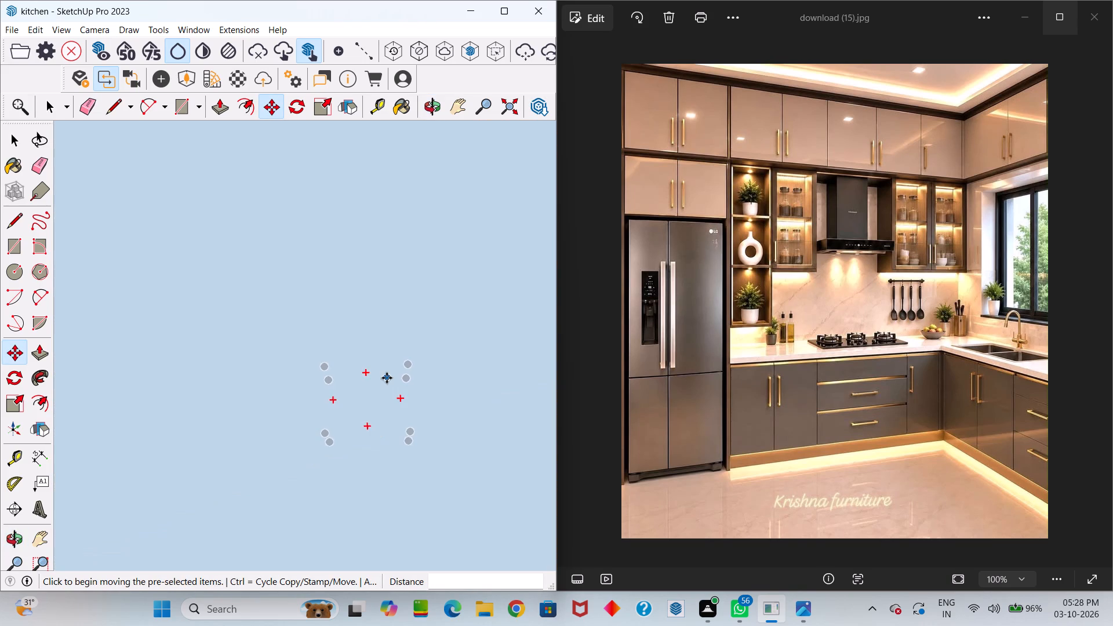
scroll(387, 378, up, 10)
middle_drag(388, 377, 388, 454)
key(space)
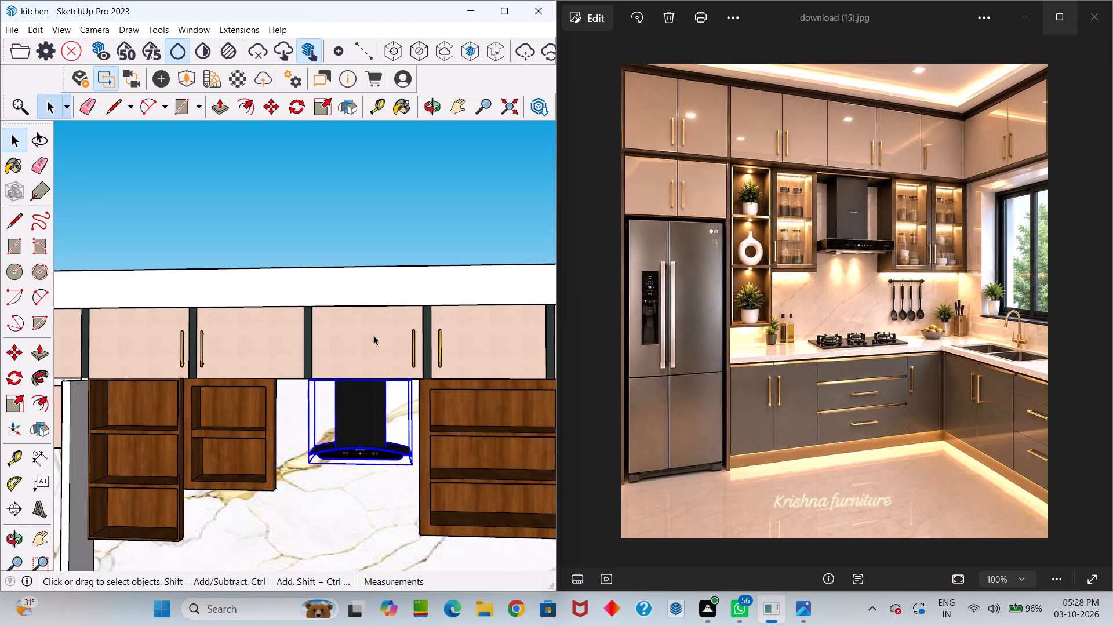
Examine the chimney's position and depth above the stove from several angles against the reference image.
scroll(377, 307, down, 3)
scroll(374, 323, up, 19)
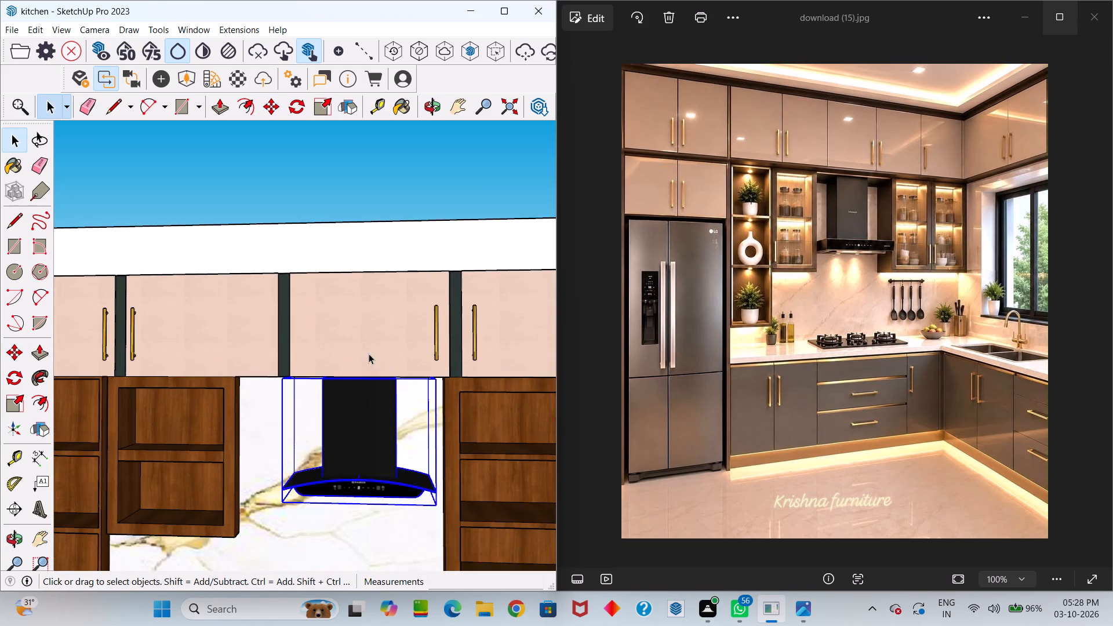
middle_drag(370, 358, 379, 413)
middle_drag(383, 395, 361, 185)
drag(382, 391, 361, 185)
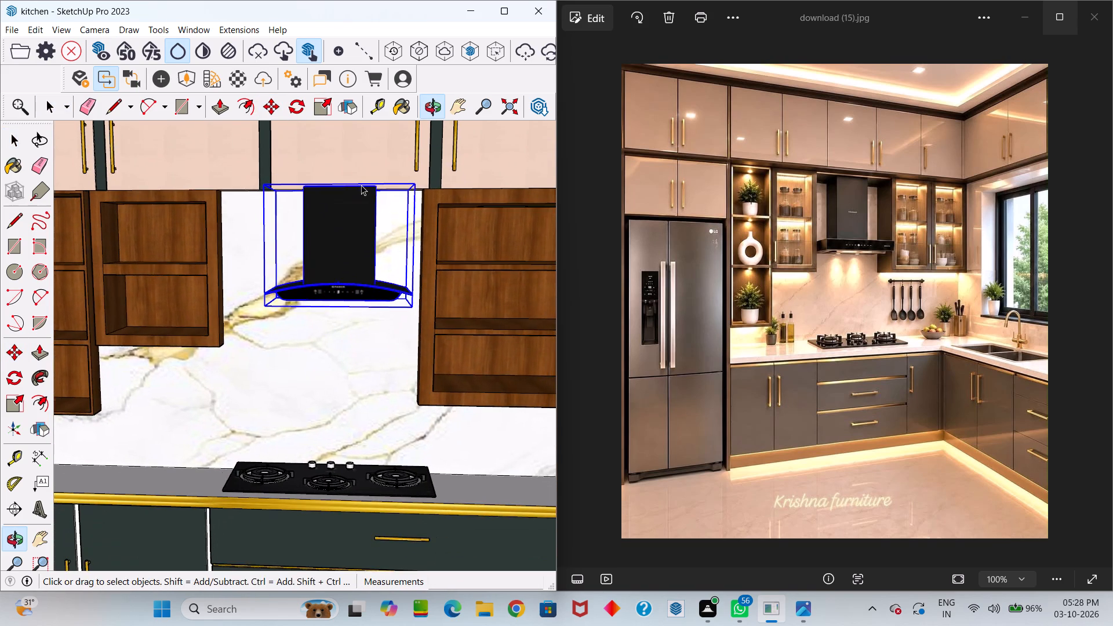
middle_drag(373, 197, 107, 237)
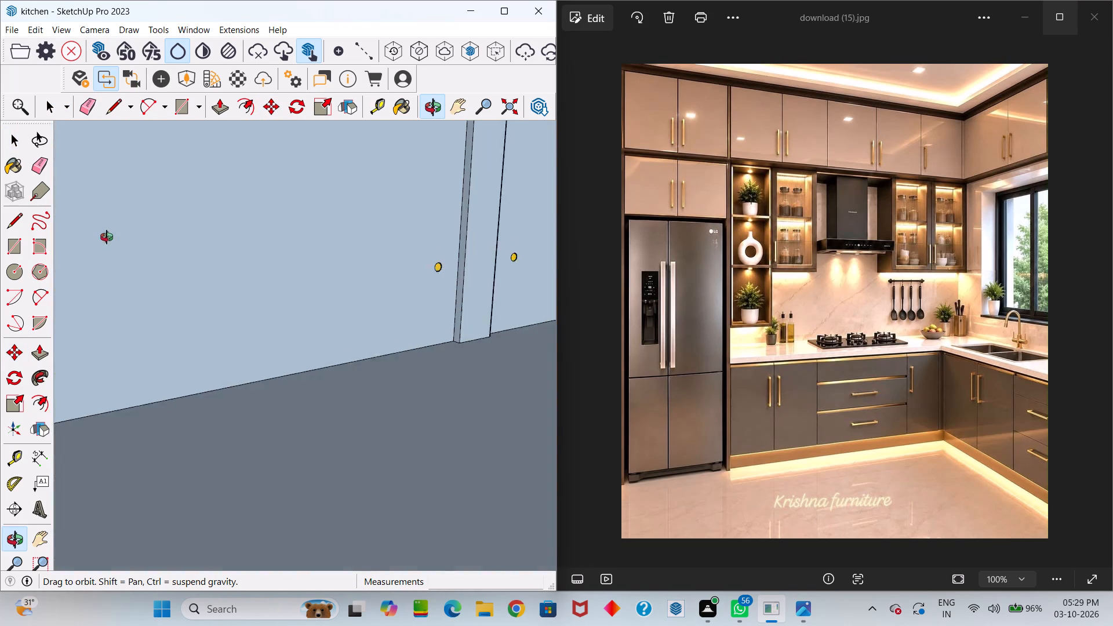
middle_drag(107, 237, 328, 321)
click(323, 333)
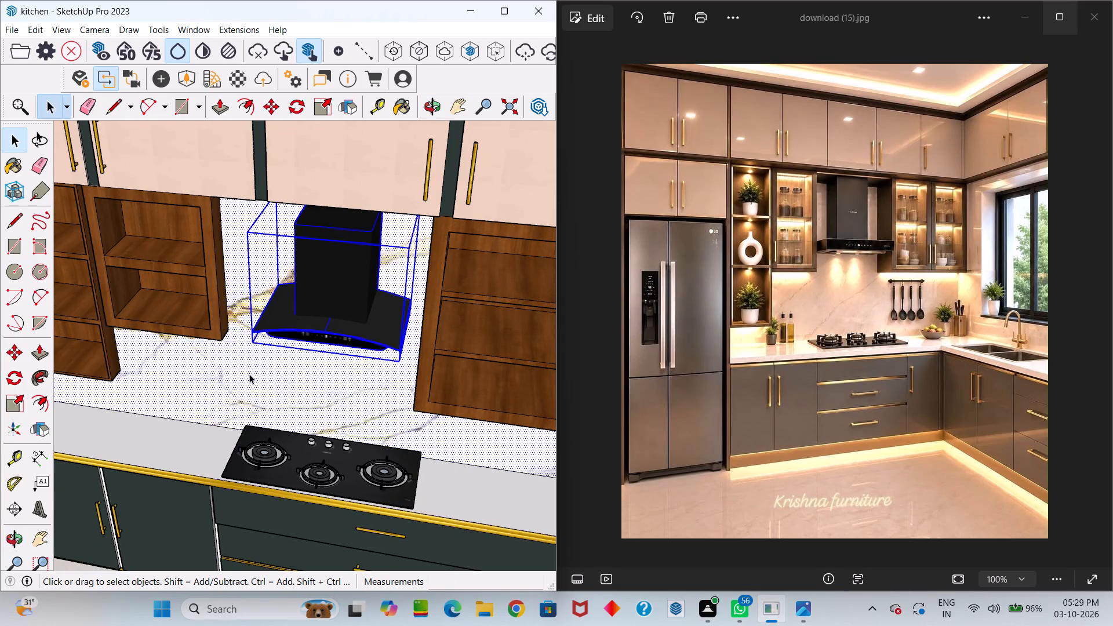
drag(249, 374, 246, 379)
scroll(192, 405, down, 3)
middle_drag(278, 399, 361, 230)
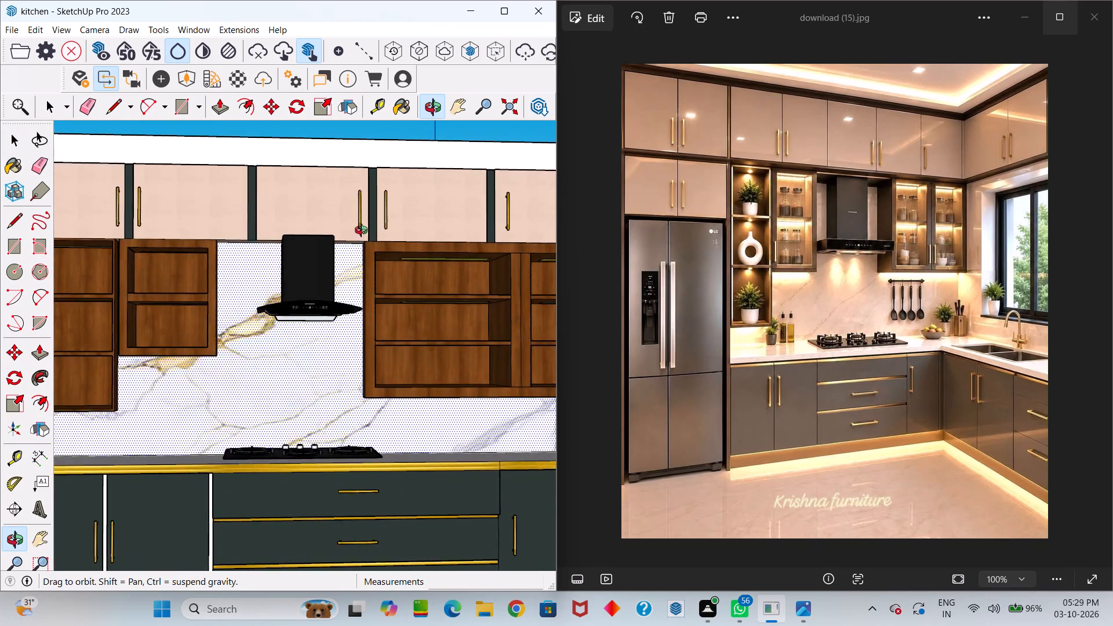
middle_drag(361, 230, 263, 283)
Scale the Faber chimney's depth toward the backsplash to about 0.22.
scroll(265, 285, up, 4)
click(295, 281)
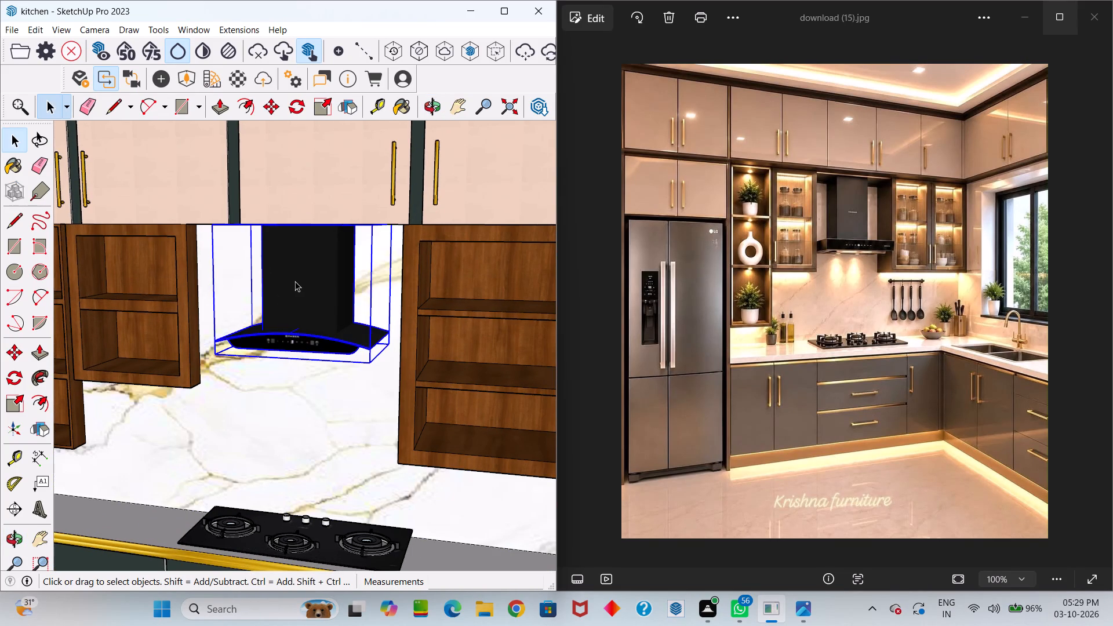
key(s)
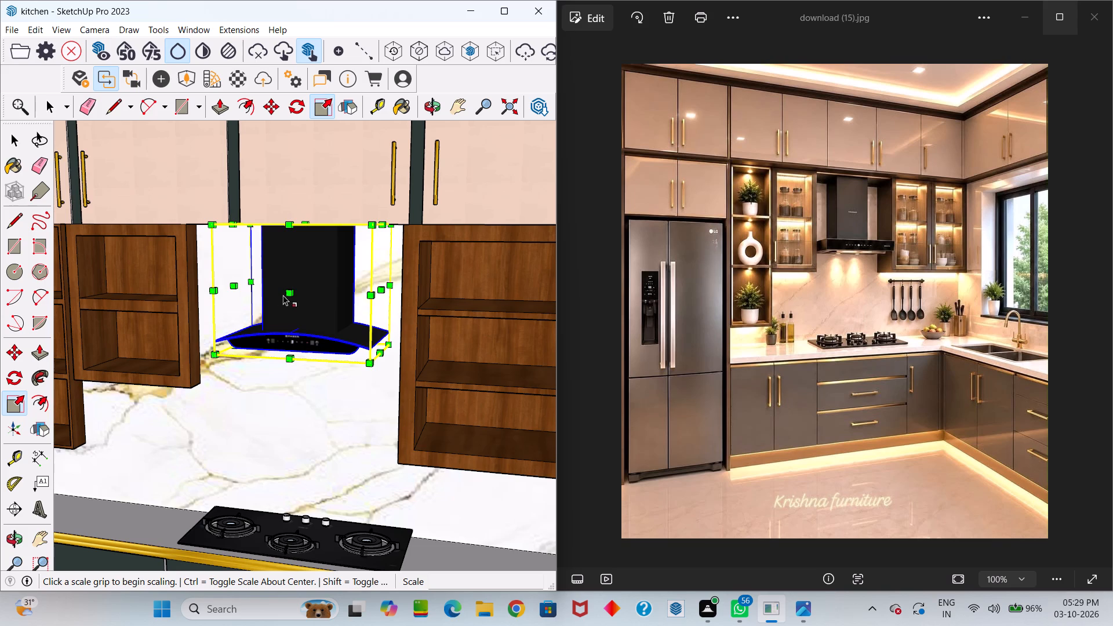
click(285, 294)
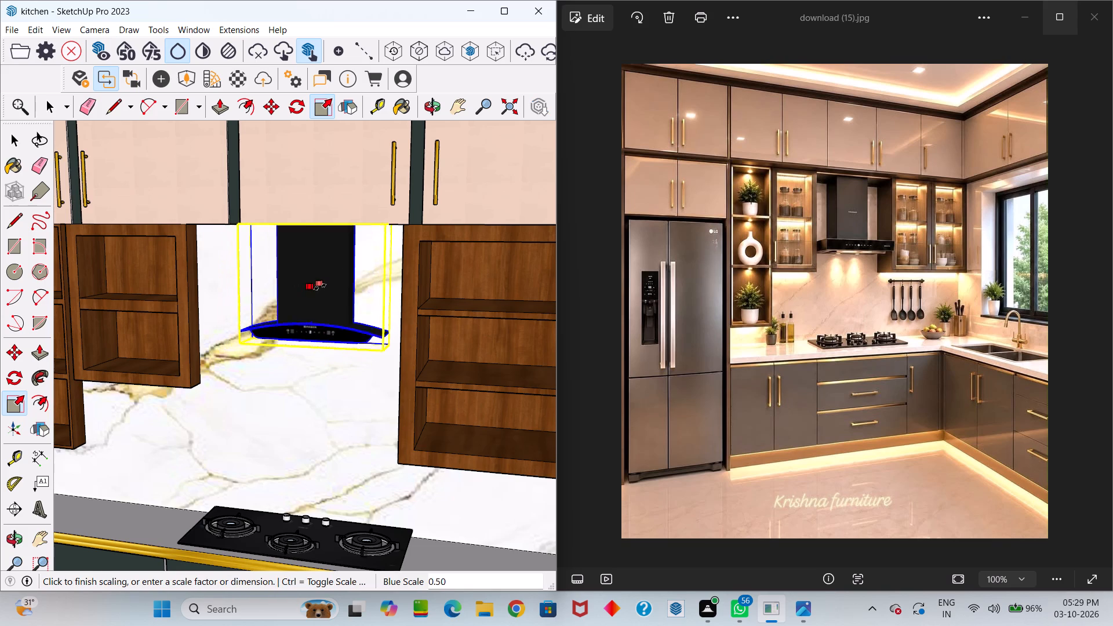
click(392, 321)
middle_drag(376, 328, 271, 326)
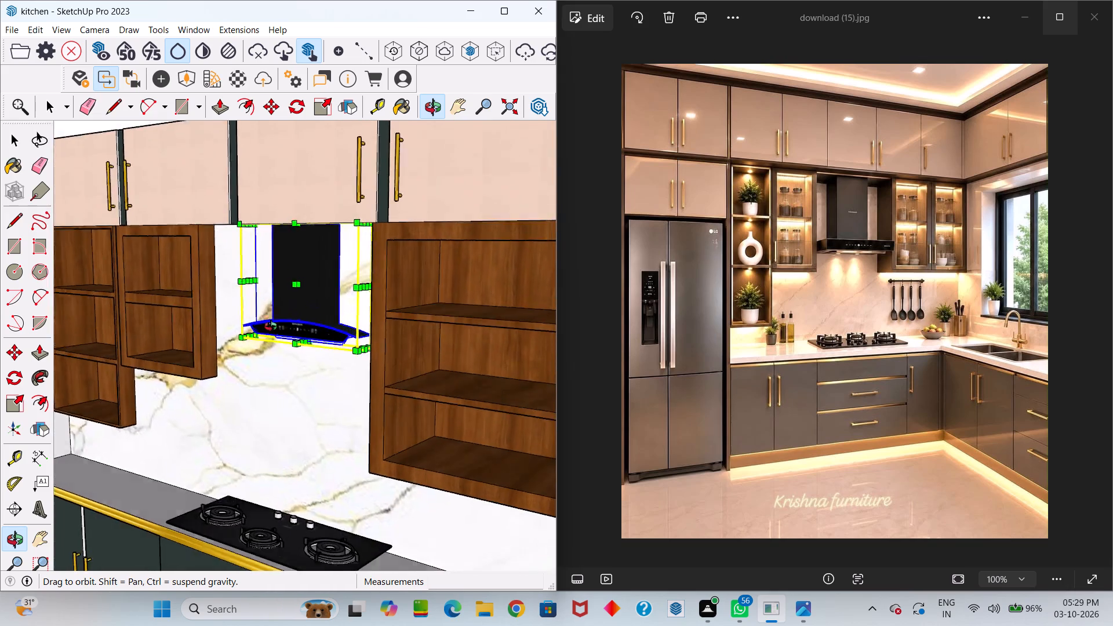
Undo the last depth scaling of the Faber chimney.
middle_drag(271, 326, 197, 409)
key(ctrl+z)
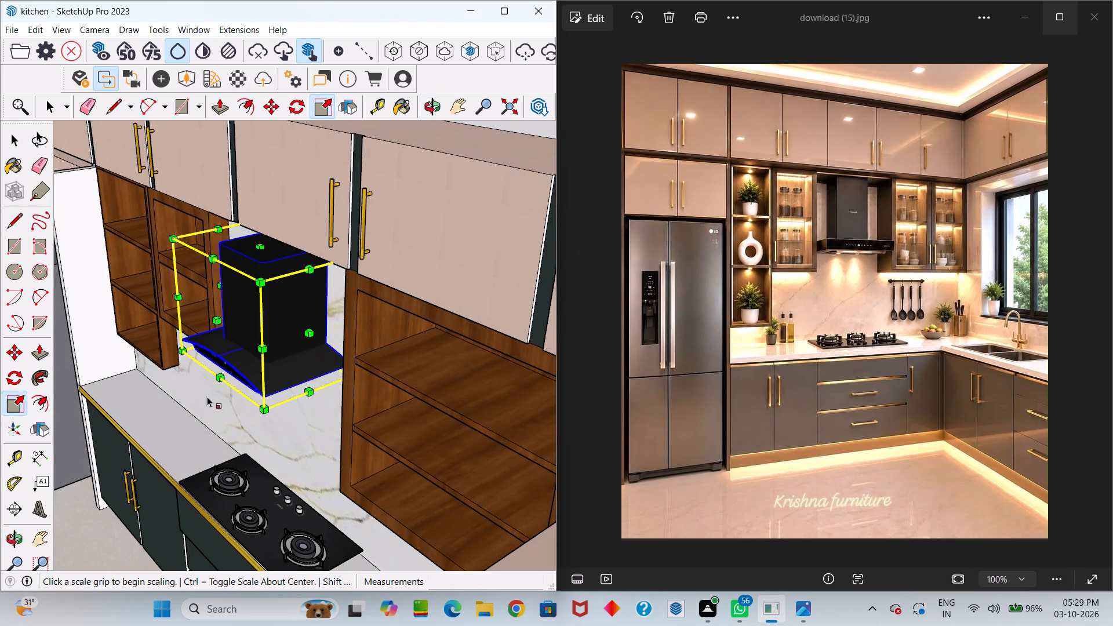
Scale the Faber chimney by its upper front edge to about 1.00, 0.78, reducing its depth toward the backsplash.
middle_drag(242, 387, 351, 401)
scroll(325, 303, up, 2)
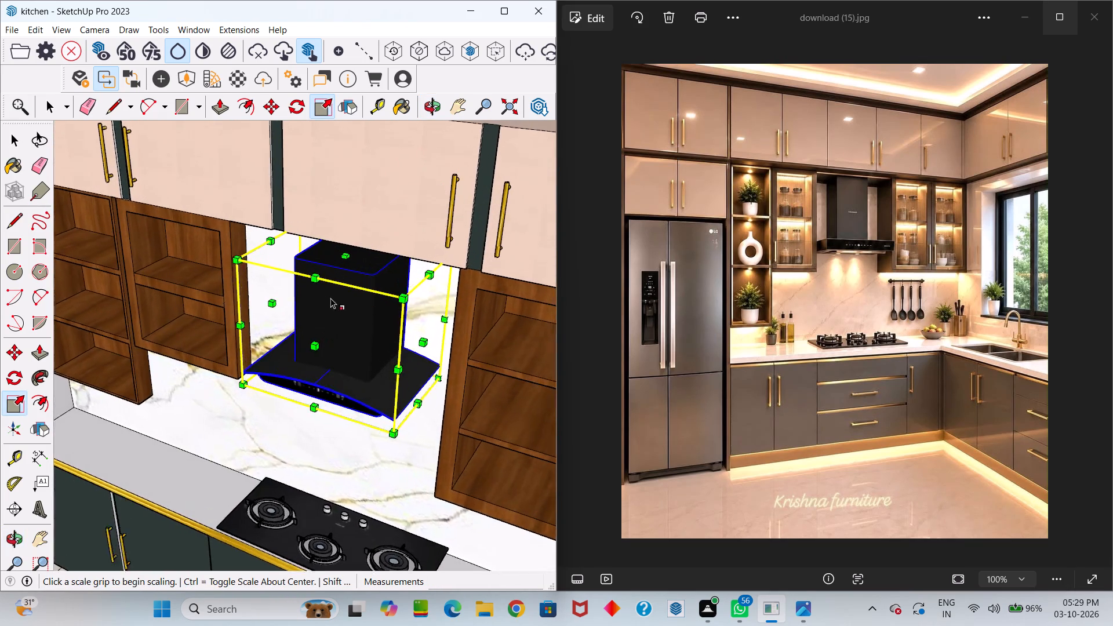
scroll(330, 298, up, 2)
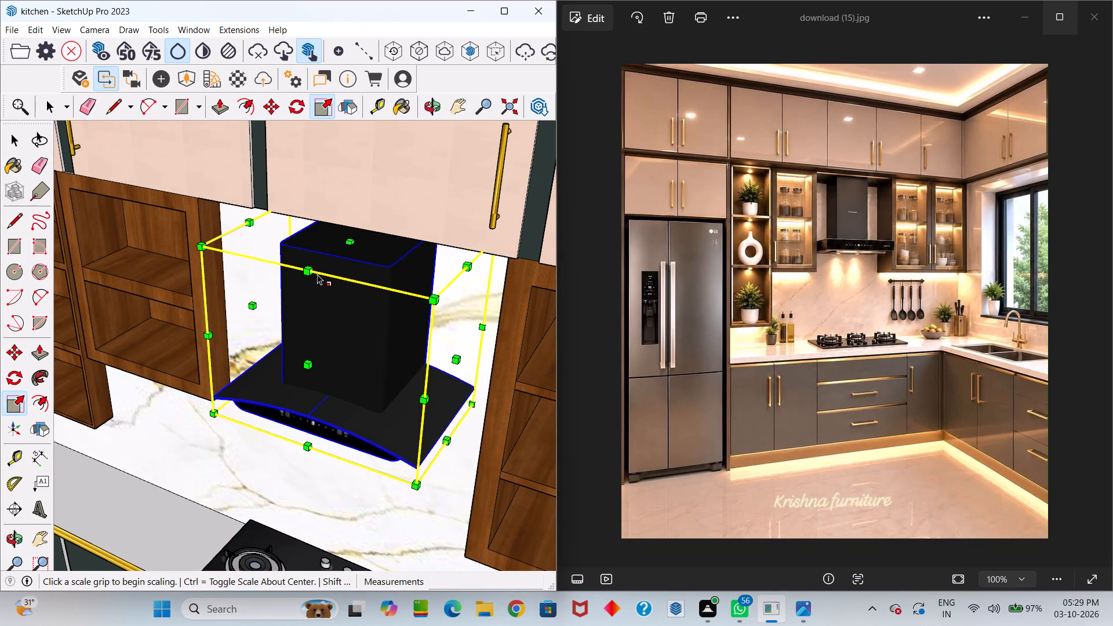
click(307, 273)
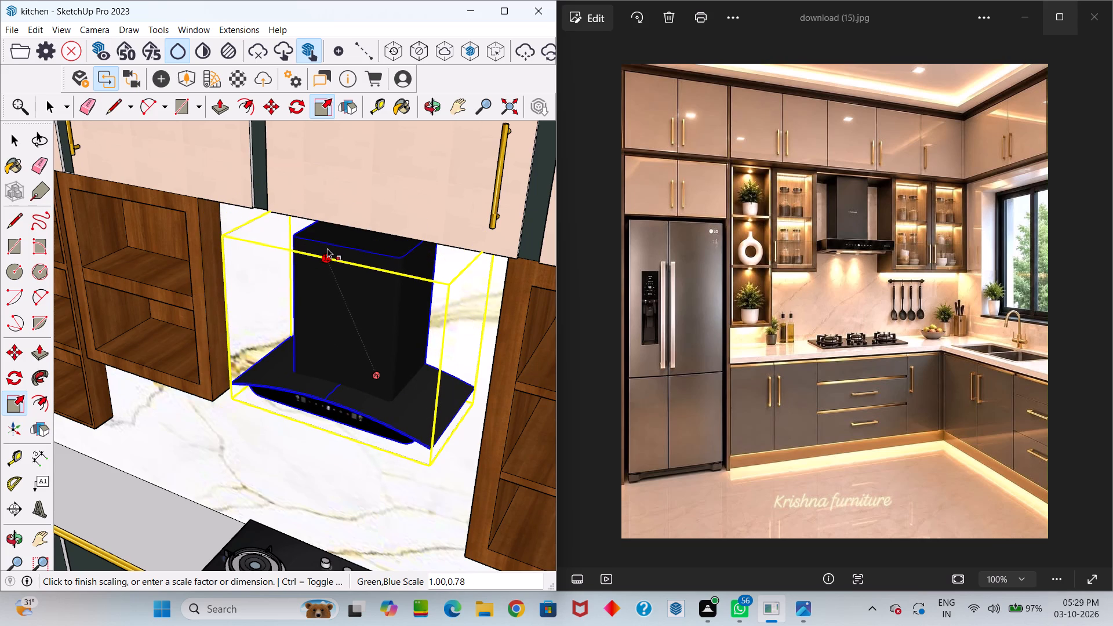
click(326, 249)
middle_drag(321, 267, 437, 299)
scroll(443, 297, down, 4)
key(space)
Examine the rescaled chimney and the overall kitchen layout from several angles against the reference image.
scroll(435, 303, down, 4)
middle_drag(359, 331, 565, 440)
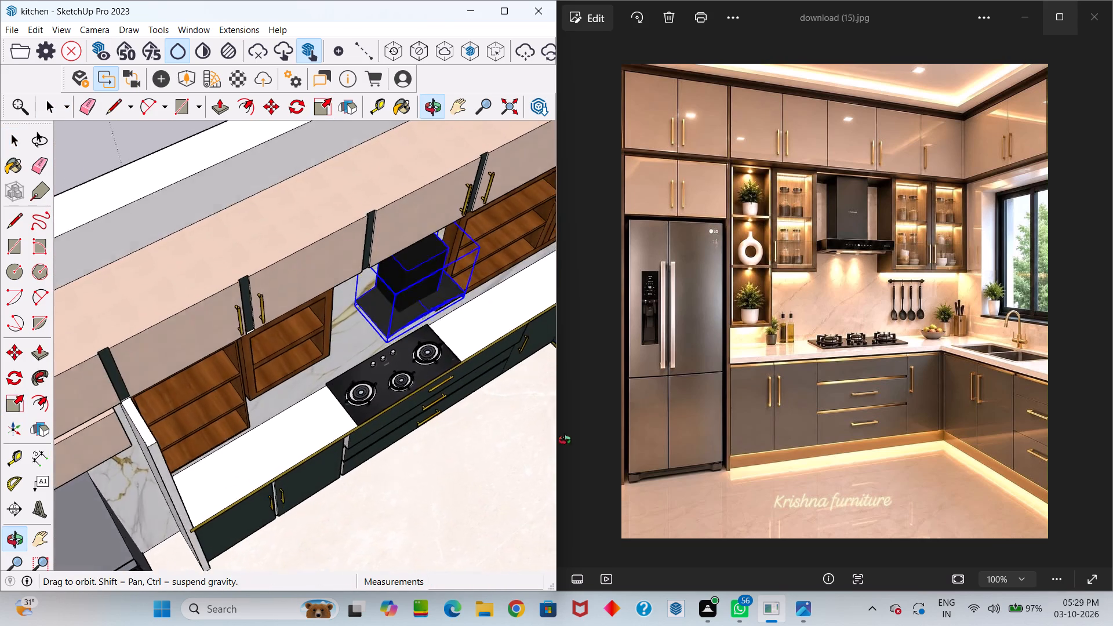
middle_drag(565, 440, 596, 395)
click(479, 449)
middle_drag(479, 449, 319, 434)
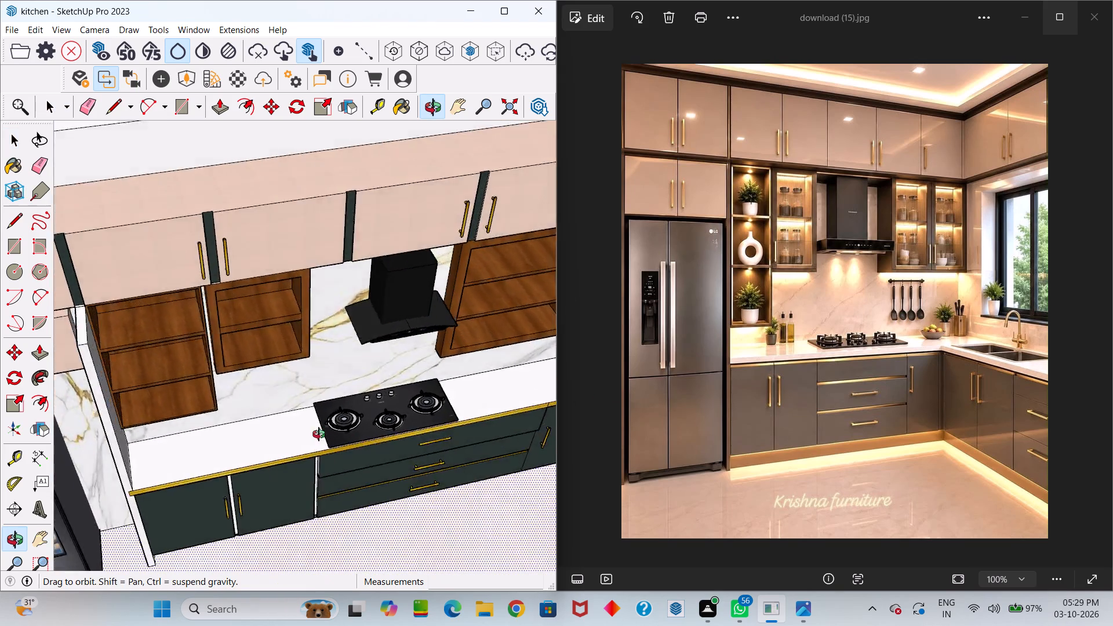
middle_drag(319, 434, 271, 425)
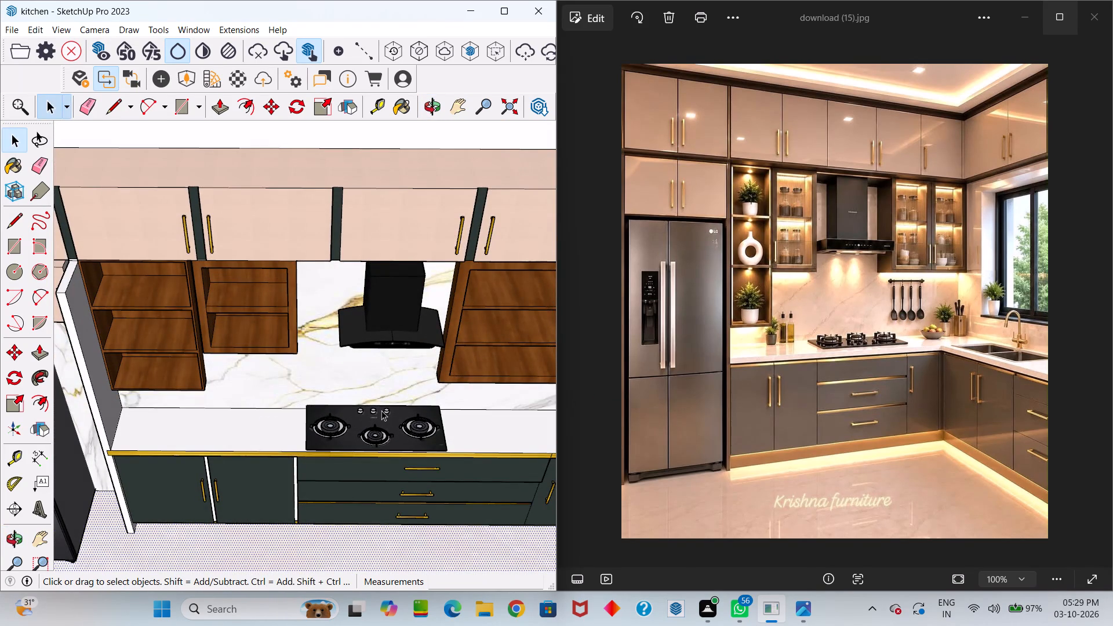
middle_drag(402, 421, 328, 313)
scroll(369, 367, down, 7)
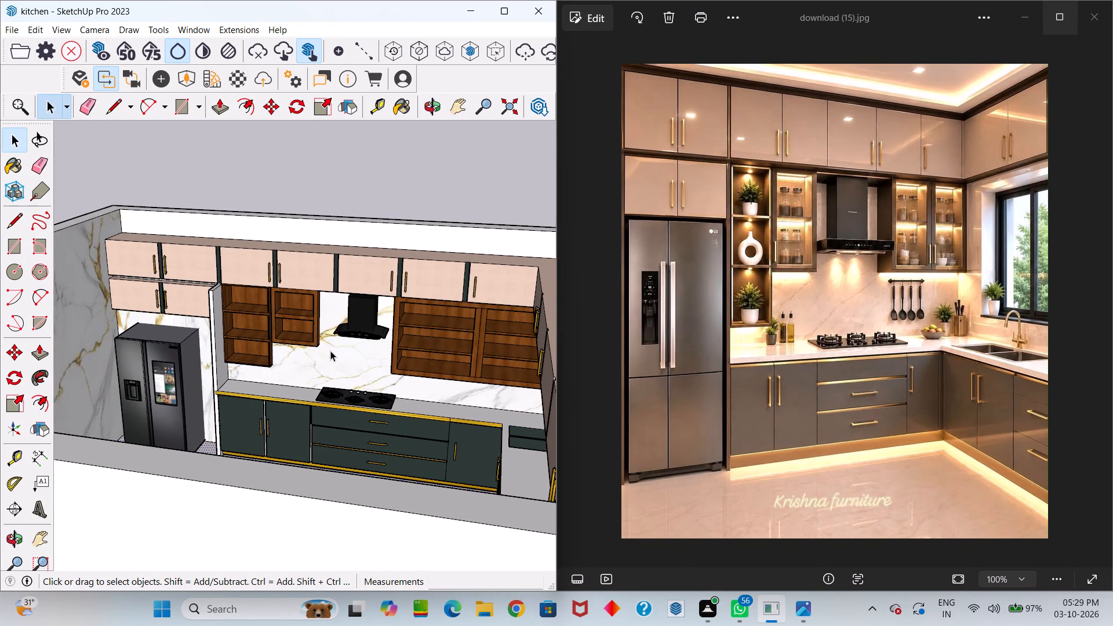
scroll(330, 351, up, 1)
middle_drag(347, 359, 325, 261)
drag(347, 359, 325, 261)
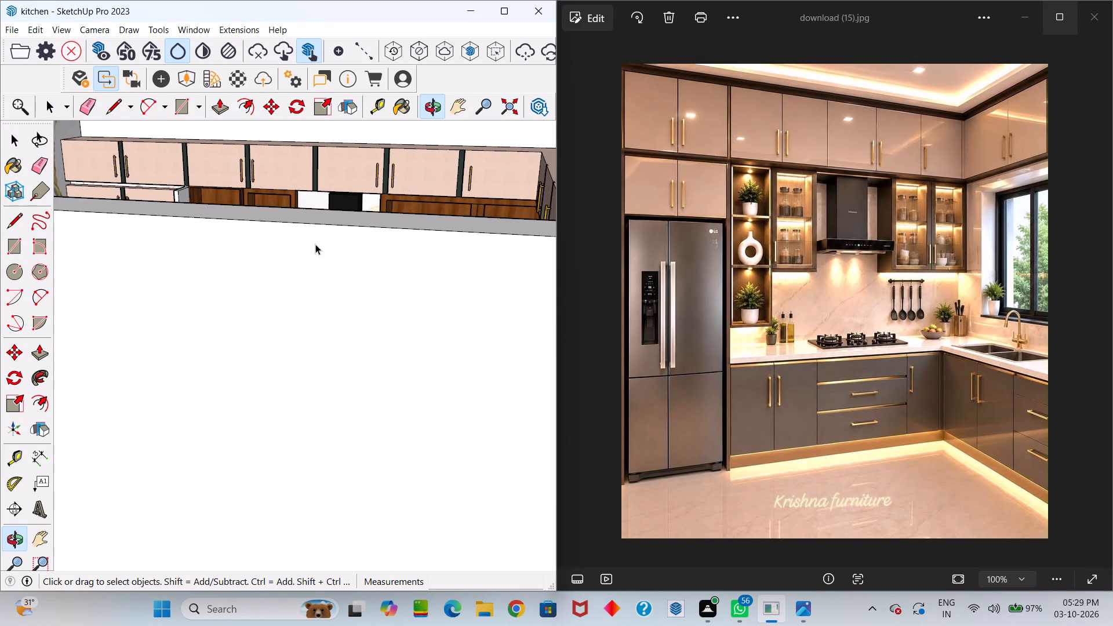
middle_drag(318, 233, 376, 306)
scroll(336, 215, down, 6)
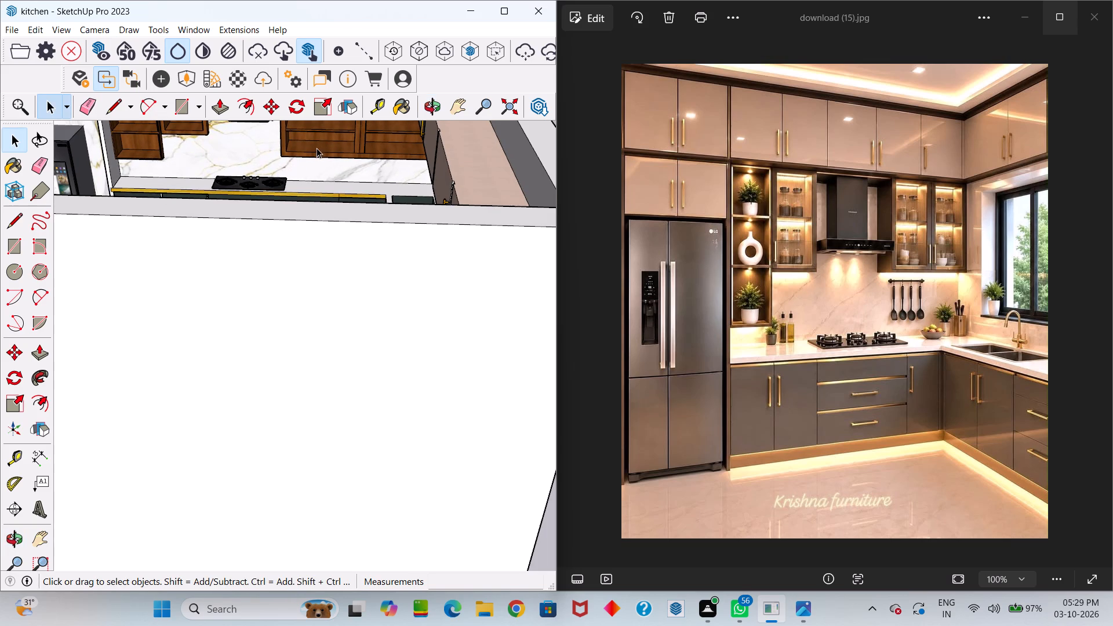
middle_drag(315, 151, 347, 385)
drag(315, 151, 347, 385)
middle_drag(345, 456, 385, 427)
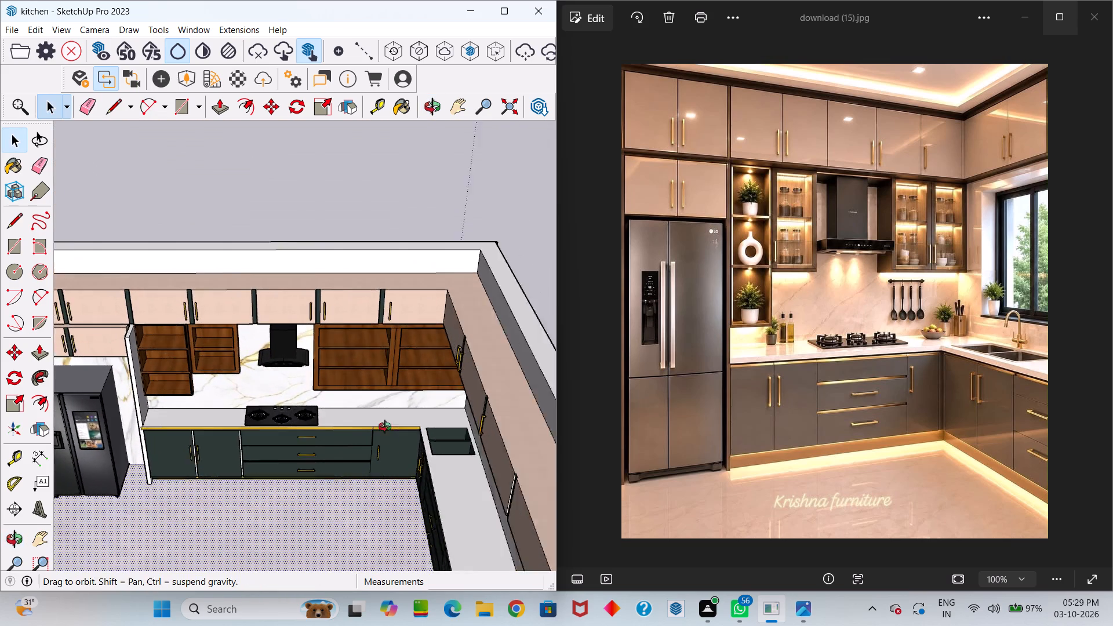
middle_drag(385, 427, 435, 420)
scroll(376, 437, up, 7)
middle_drag(375, 402, 325, 417)
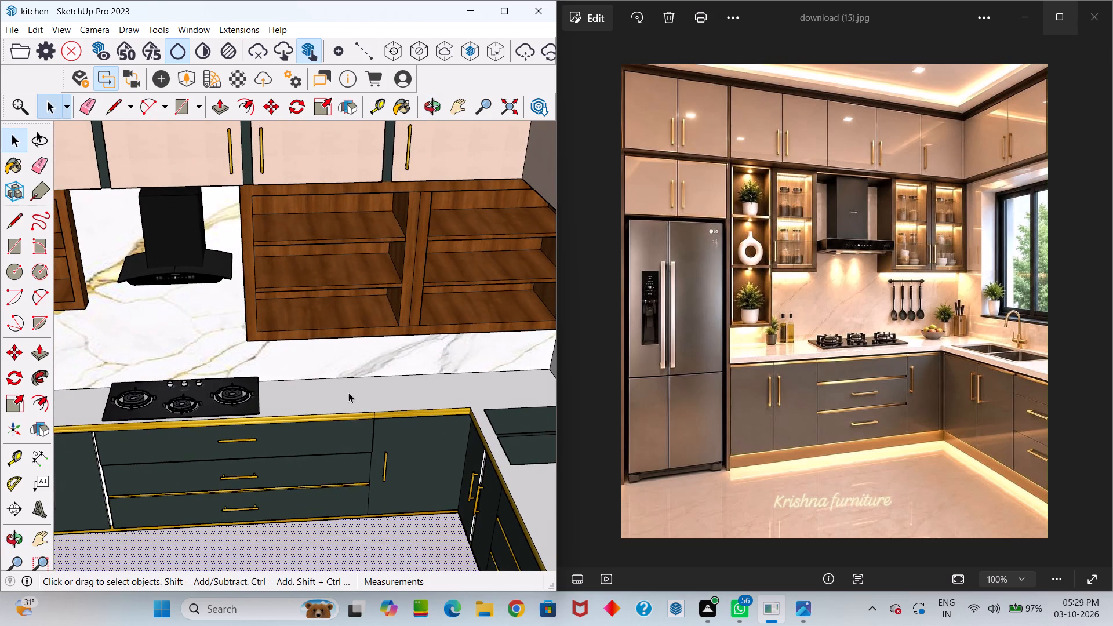
click(348, 392)
scroll(348, 392, down, 7)
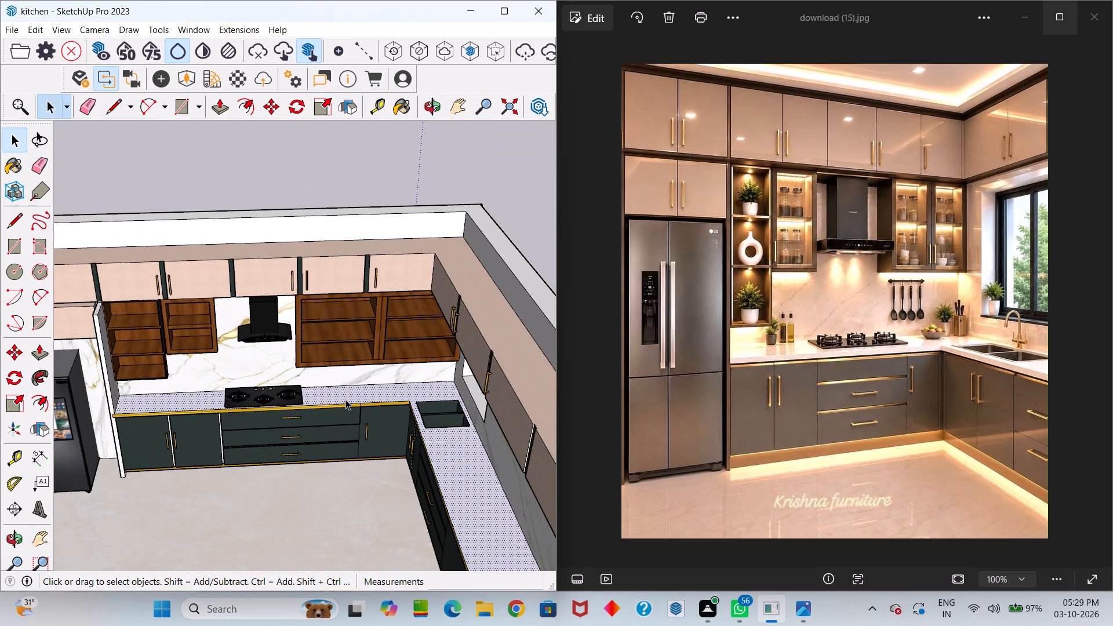
middle_drag(345, 399, 441, 443)
click(366, 482)
middle_drag(369, 475, 455, 502)
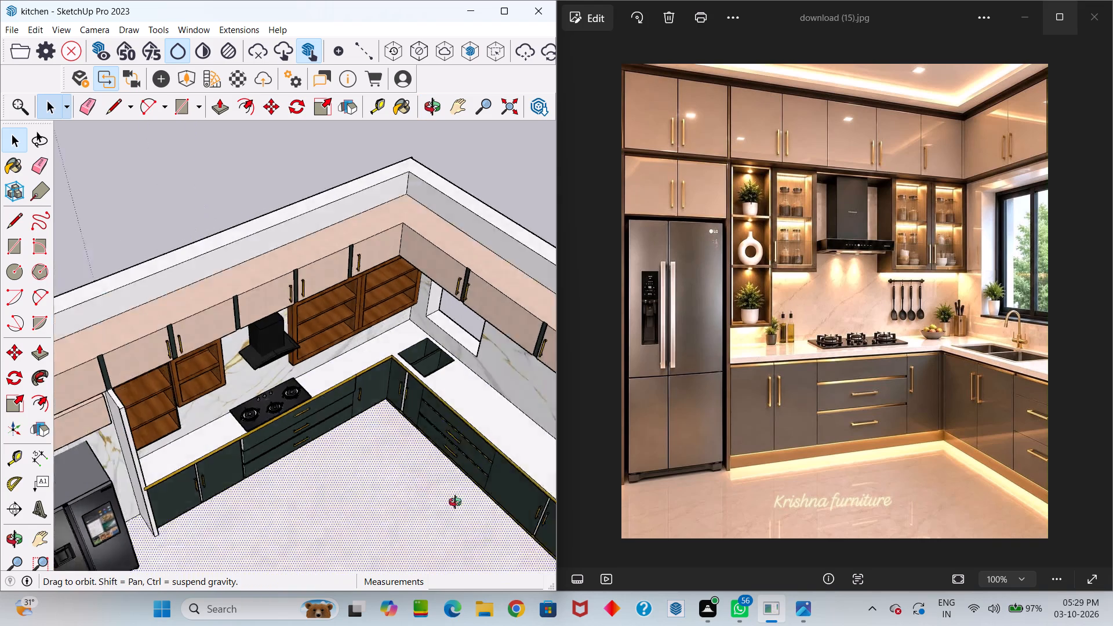
middle_drag(455, 502, 363, 443)
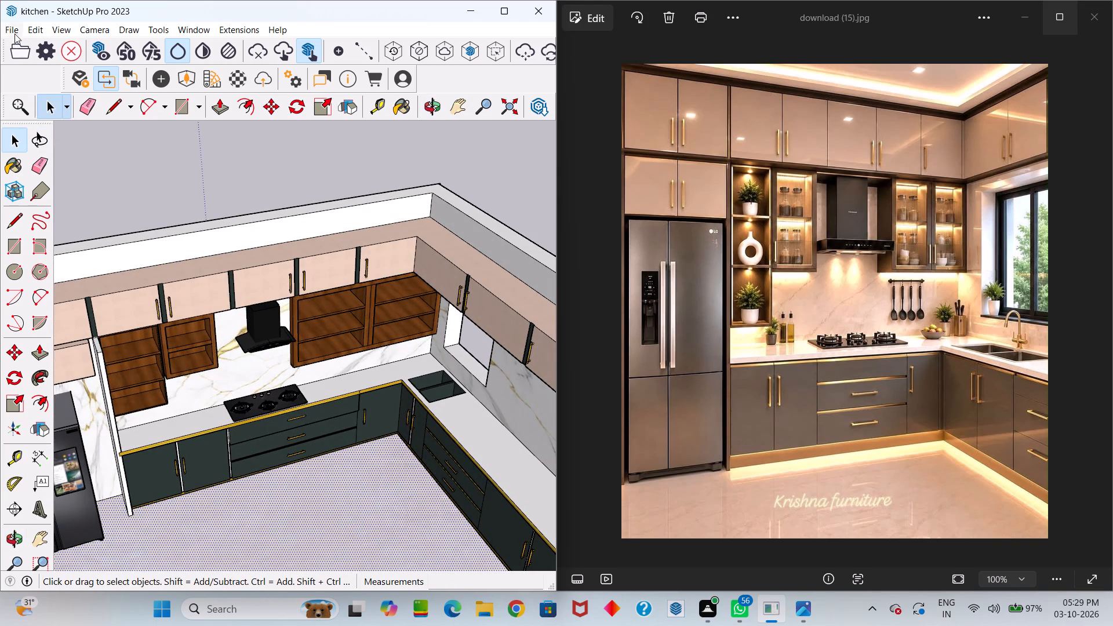
Start an import and preview the saved models and images in the Downloads folder for items to add to the kitchen.
click(14, 31)
click(87, 252)
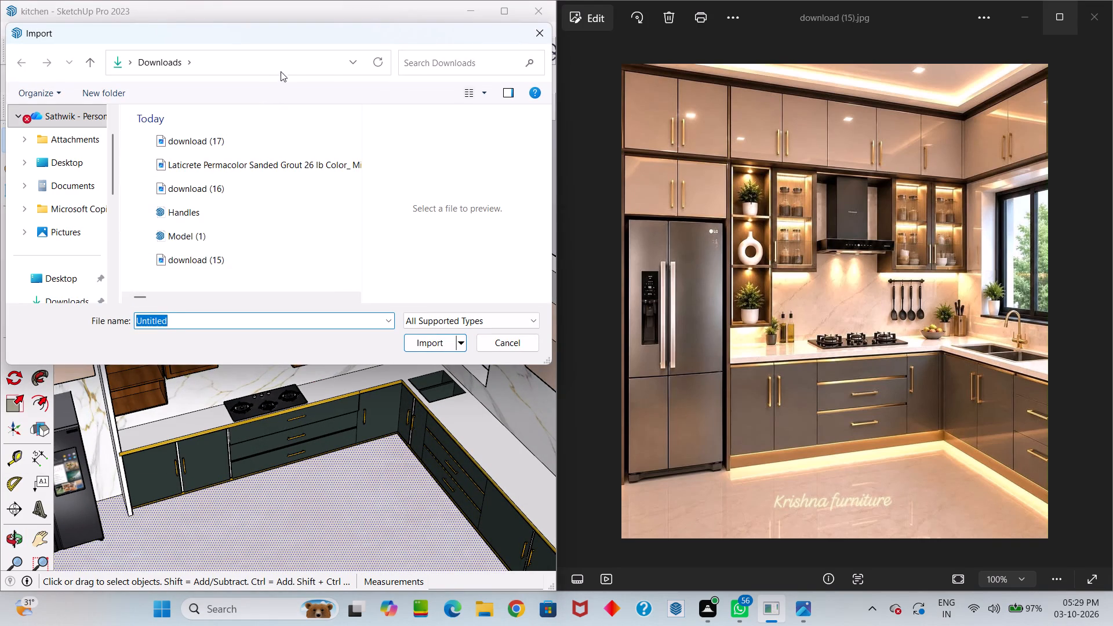
right_click(210, 249)
click(199, 256)
scroll(200, 254, down, 5)
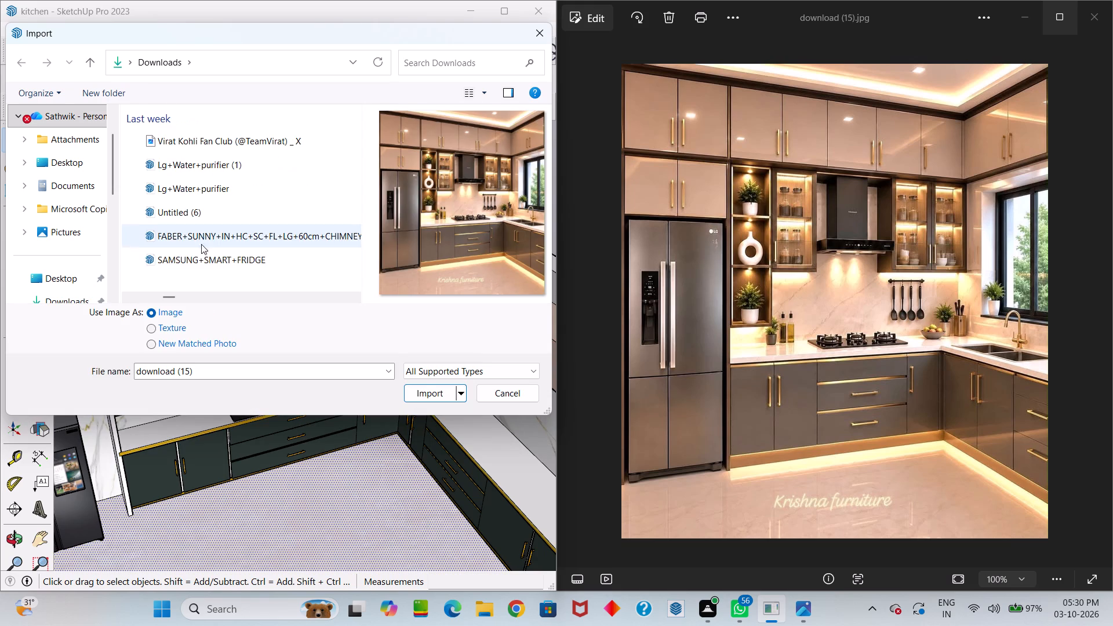
click(203, 252)
scroll(212, 236, down, 3)
click(206, 260)
scroll(209, 250, down, 2)
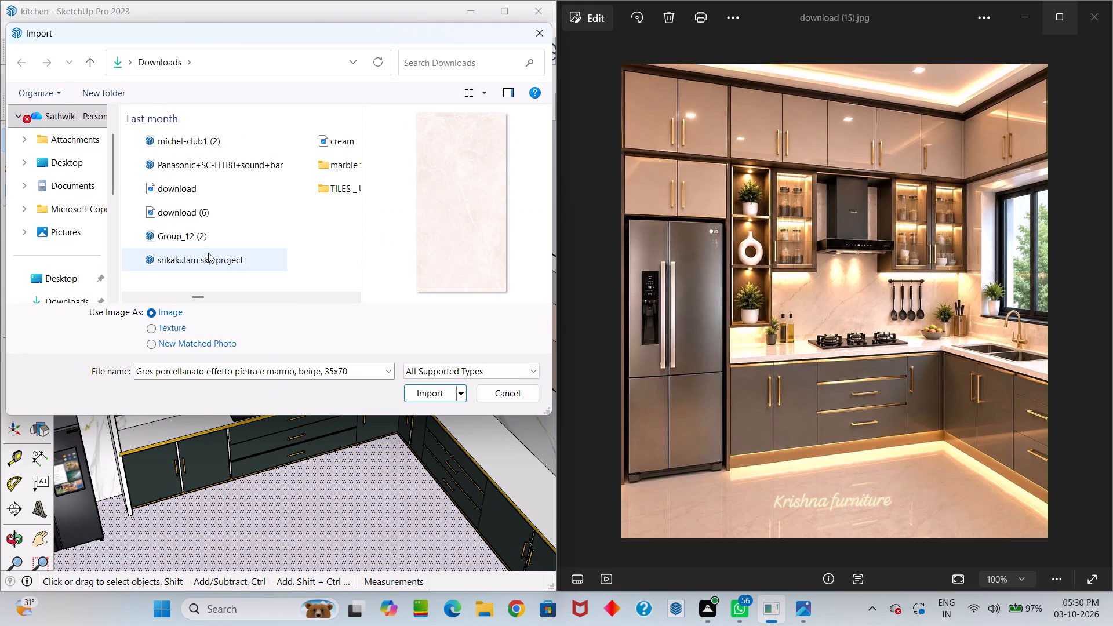
click(205, 253)
scroll(205, 253, down, 3)
click(205, 253)
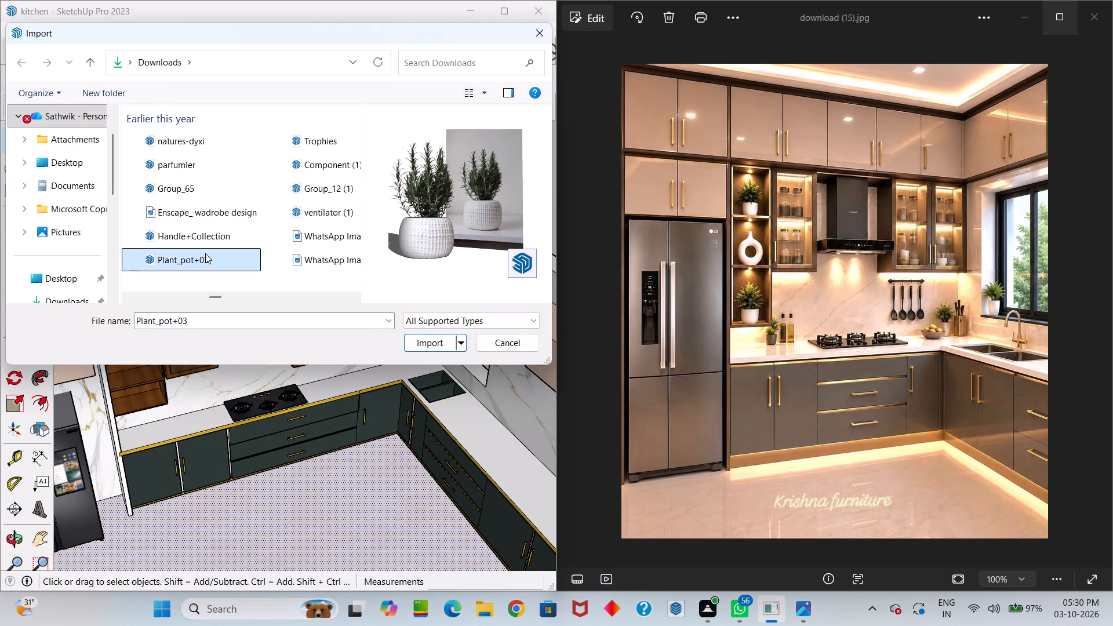
click(207, 239)
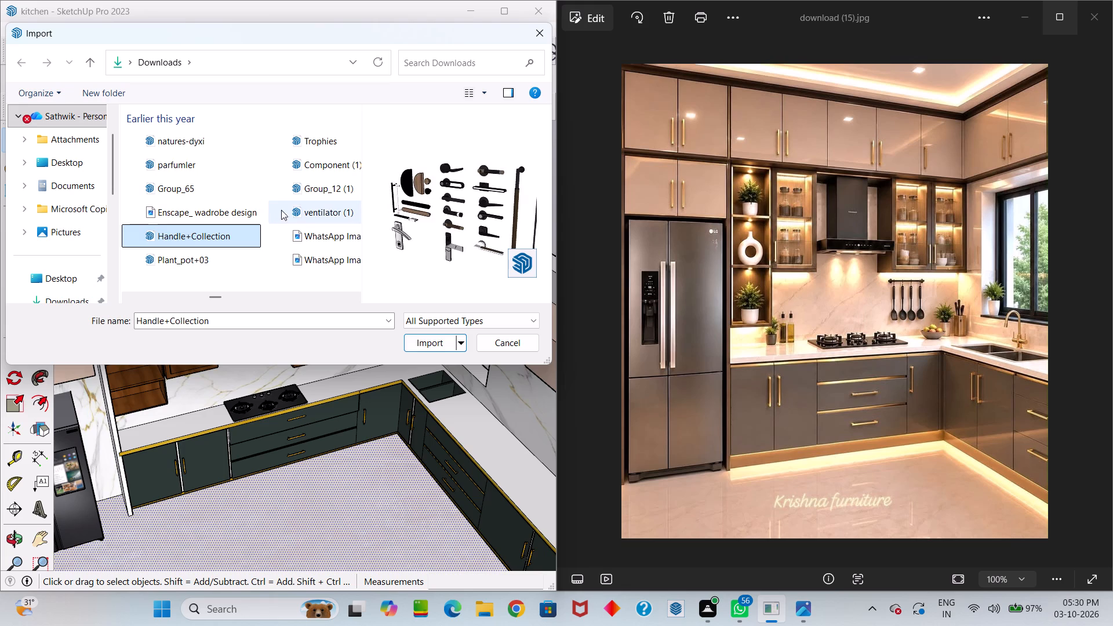
click(287, 211)
click(252, 235)
scroll(248, 228, down, 1)
scroll(248, 228, up, 3)
click(249, 215)
click(256, 180)
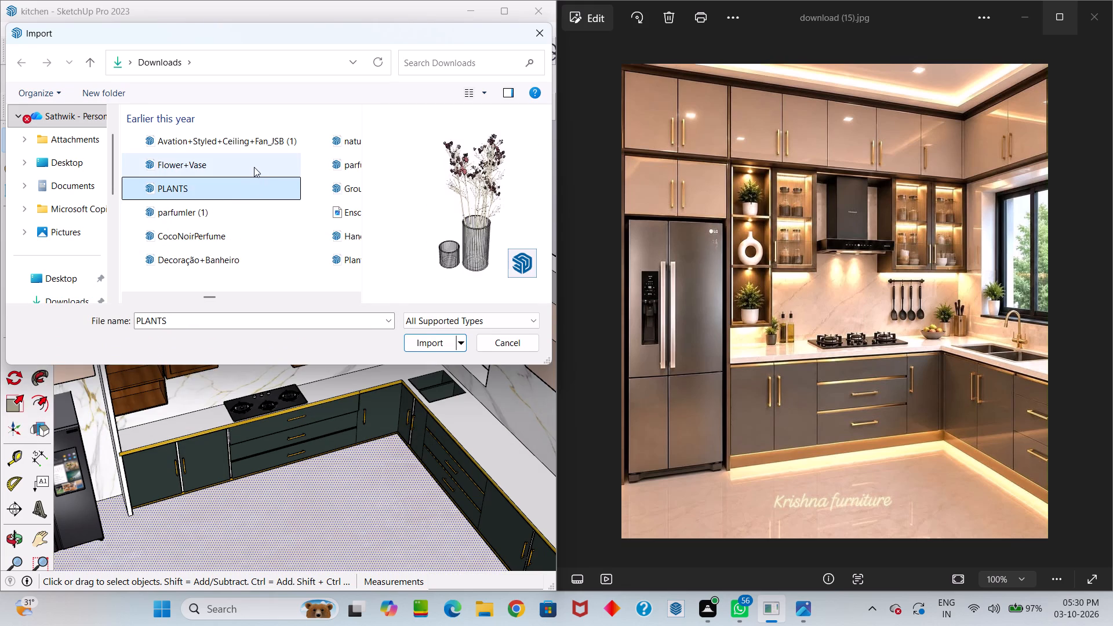
click(254, 167)
click(254, 148)
scroll(252, 154, up, 3)
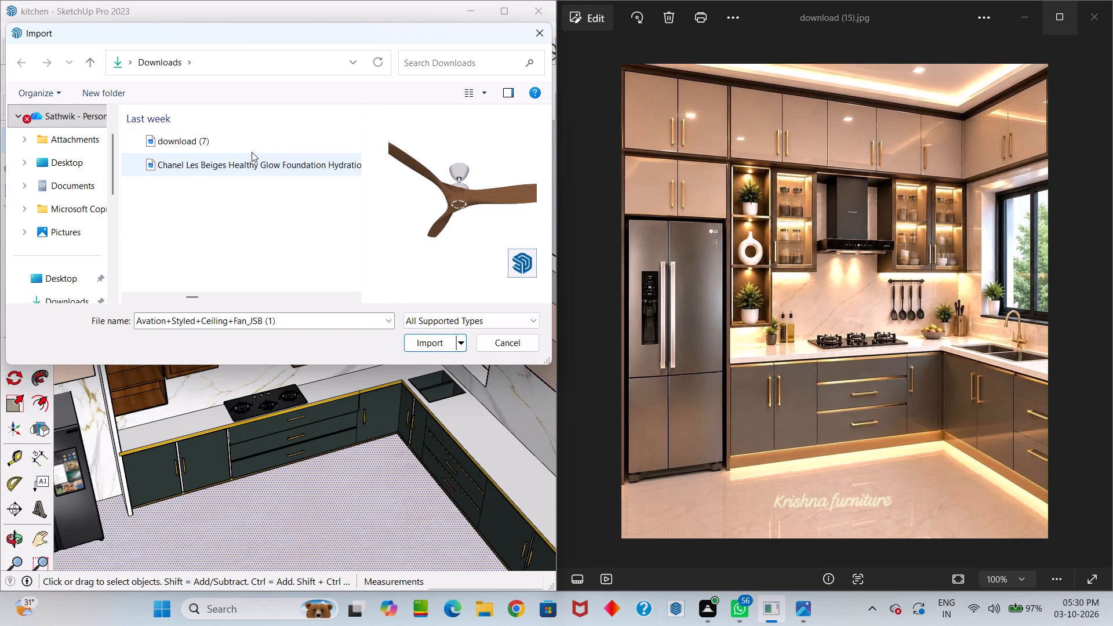
click(252, 150)
scroll(250, 179, down, 4)
click(244, 190)
click(244, 201)
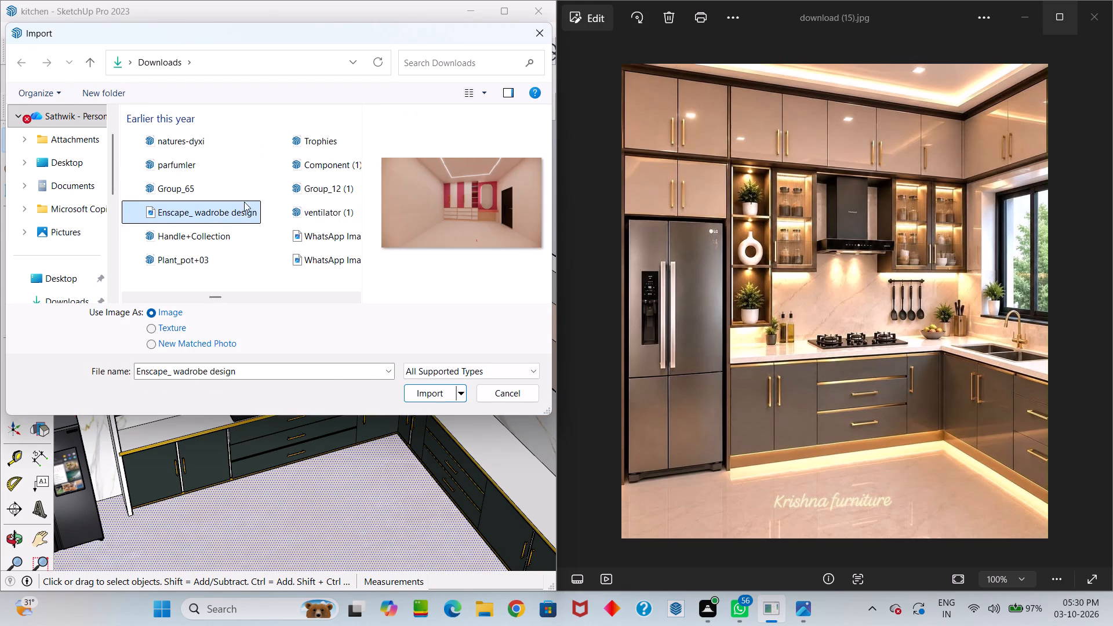
click(239, 231)
scroll(237, 226, up, 9)
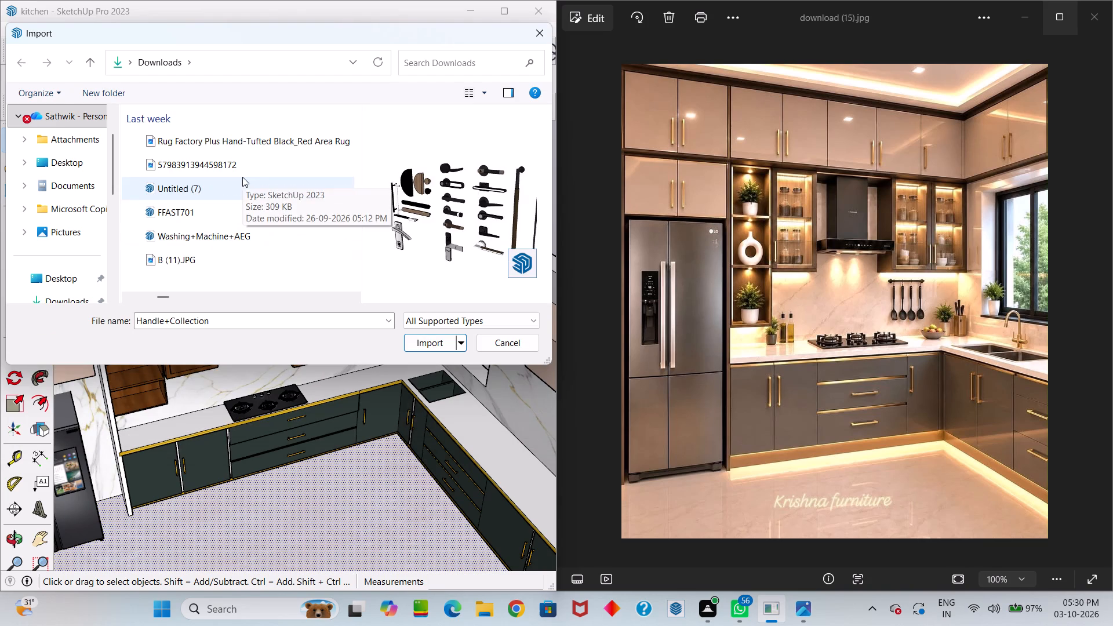
click(249, 146)
scroll(232, 162, up, 3)
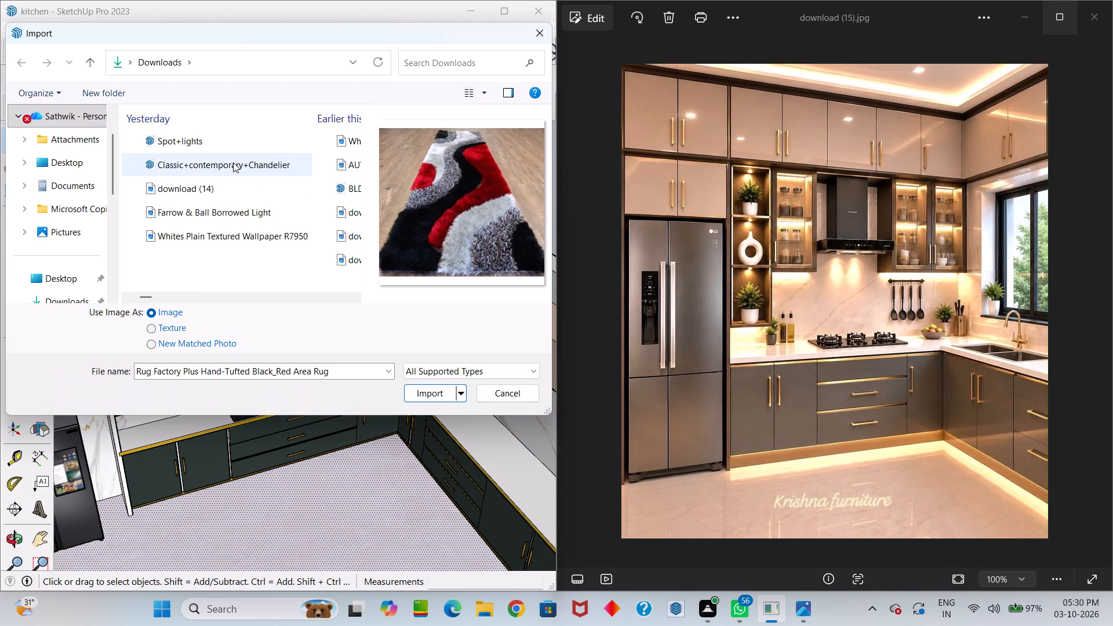
click(233, 162)
scroll(233, 163, up, 2)
scroll(233, 168, down, 2)
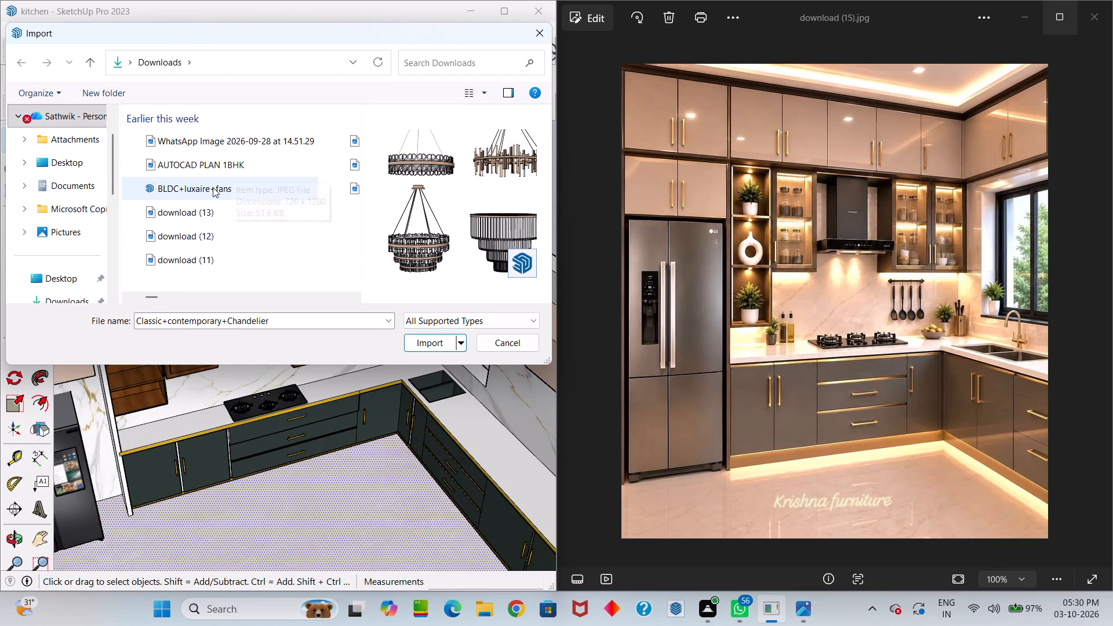
scroll(212, 191, down, 1)
click(210, 164)
click(213, 147)
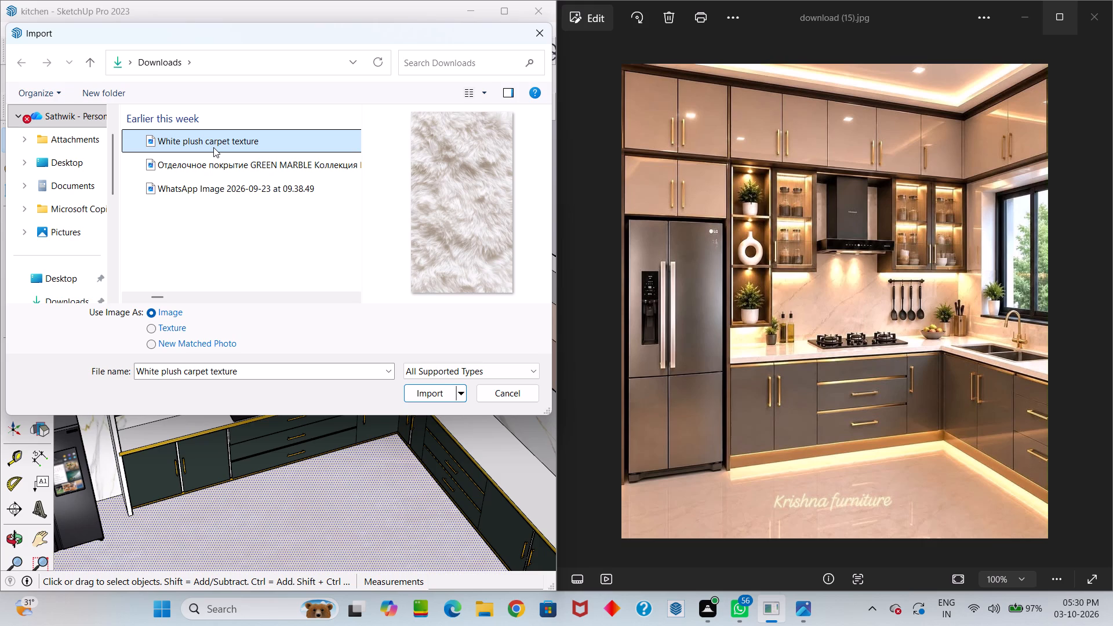
scroll(197, 208, up, 4)
click(206, 205)
click(223, 173)
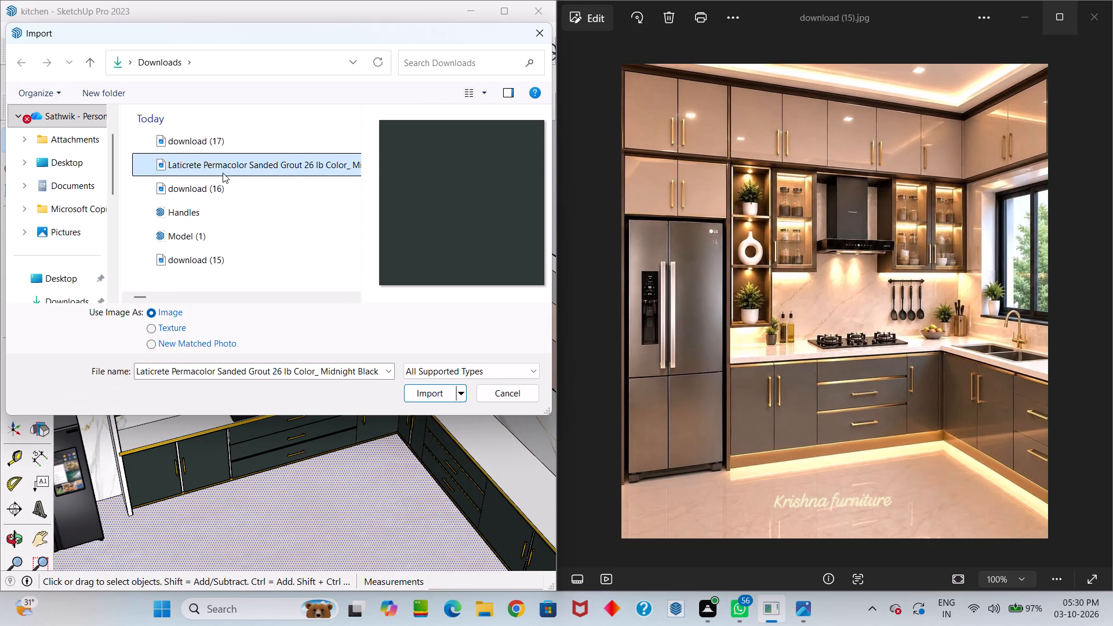
click(223, 184)
scroll(221, 186, up, 6)
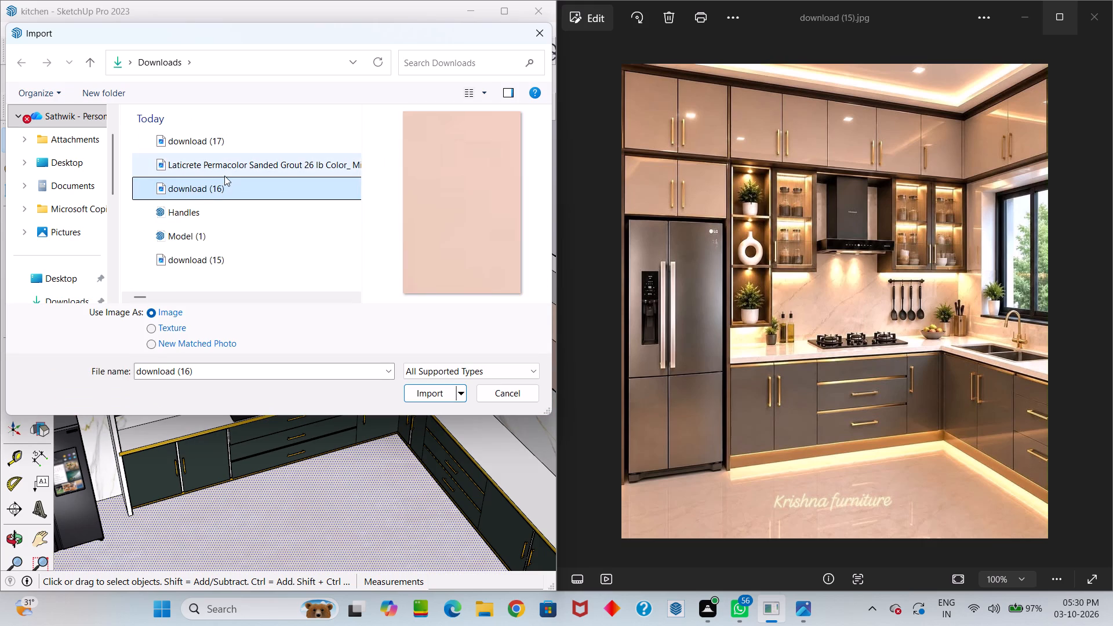
scroll(225, 175, down, 19)
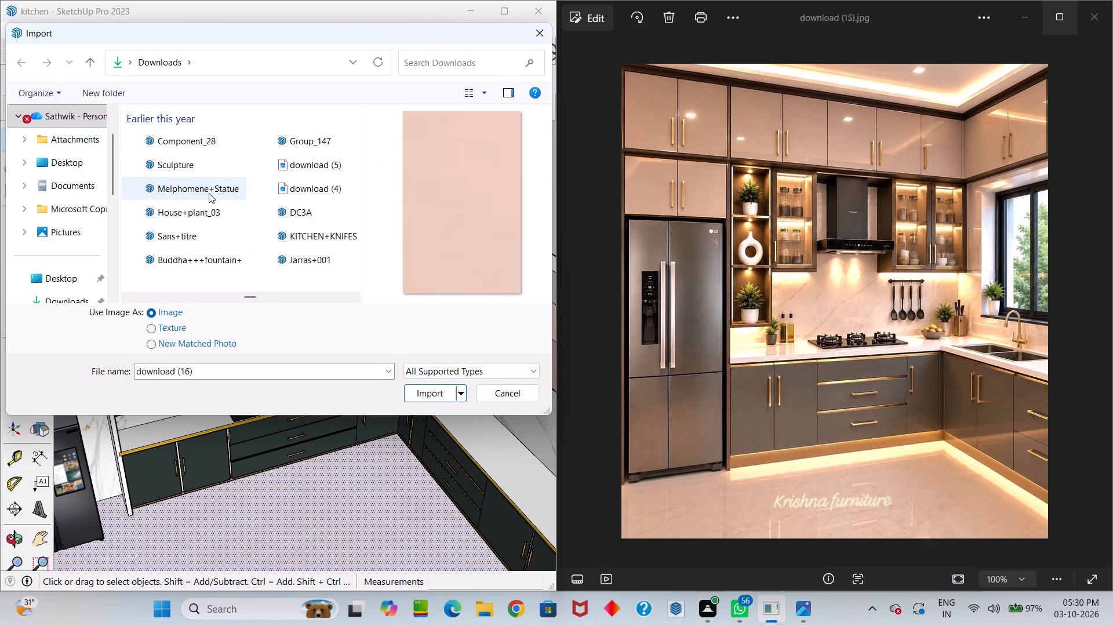
click(208, 196)
click(193, 215)
click(180, 231)
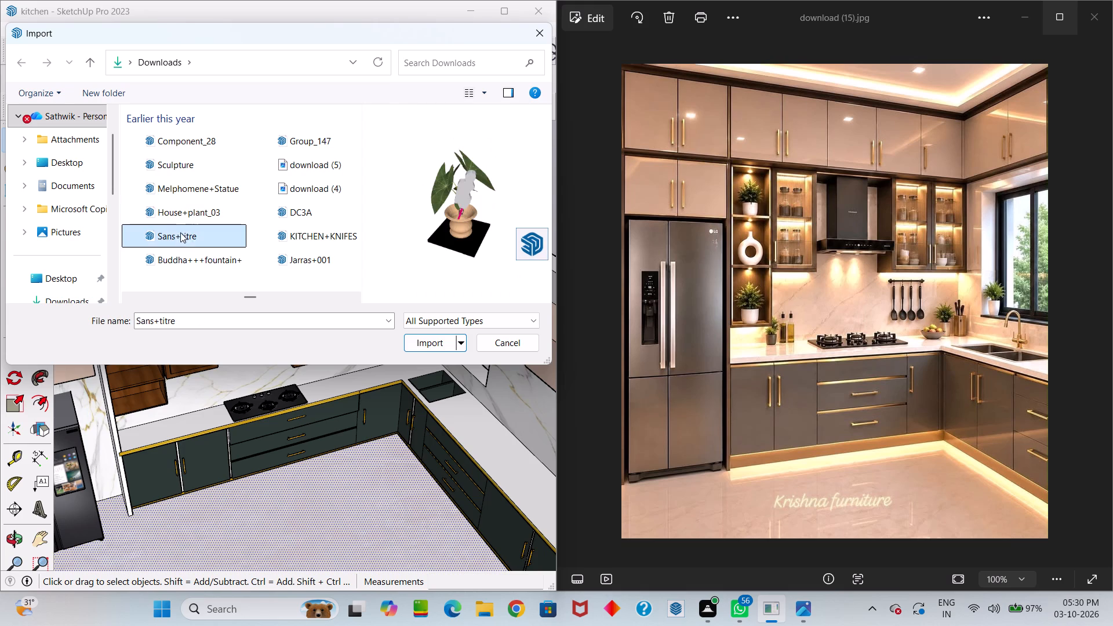
click(175, 251)
click(297, 144)
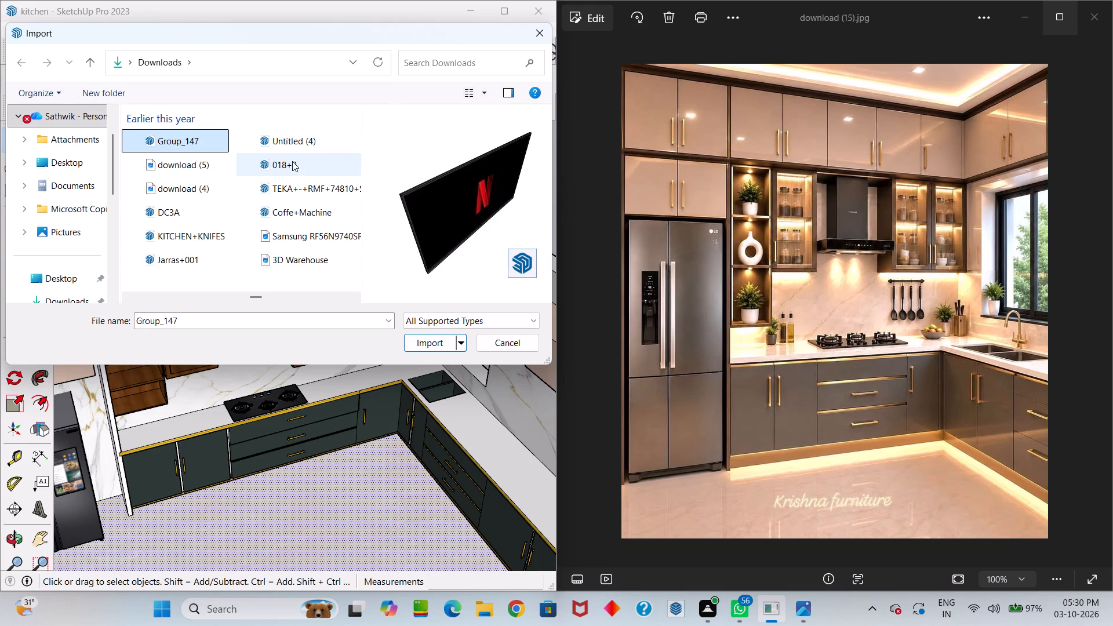
click(292, 167)
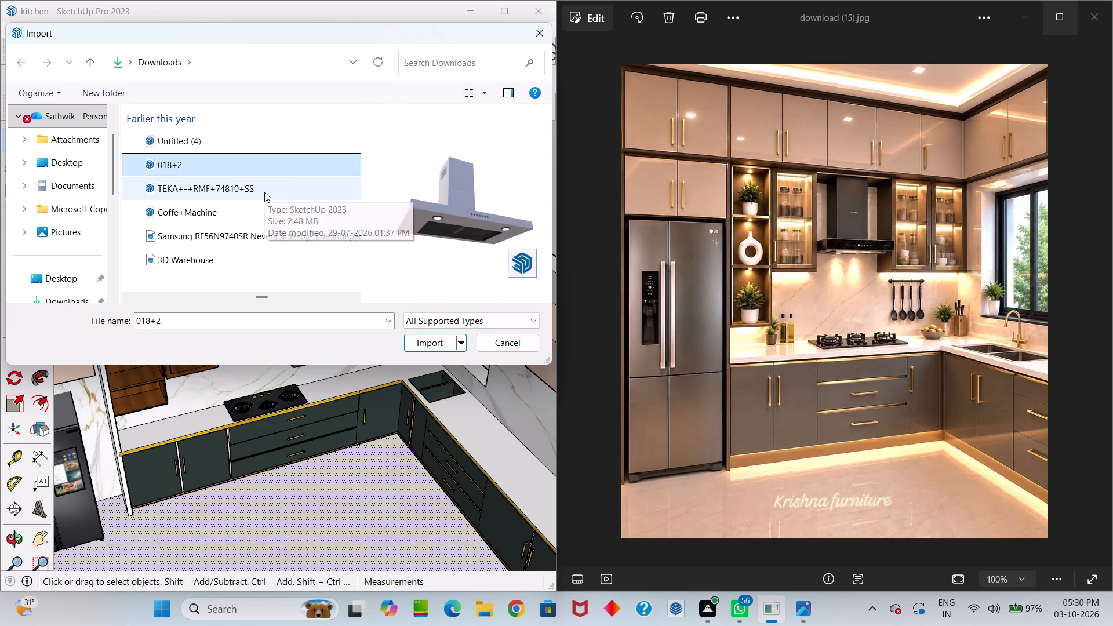
click(264, 192)
click(248, 207)
click(236, 224)
click(235, 232)
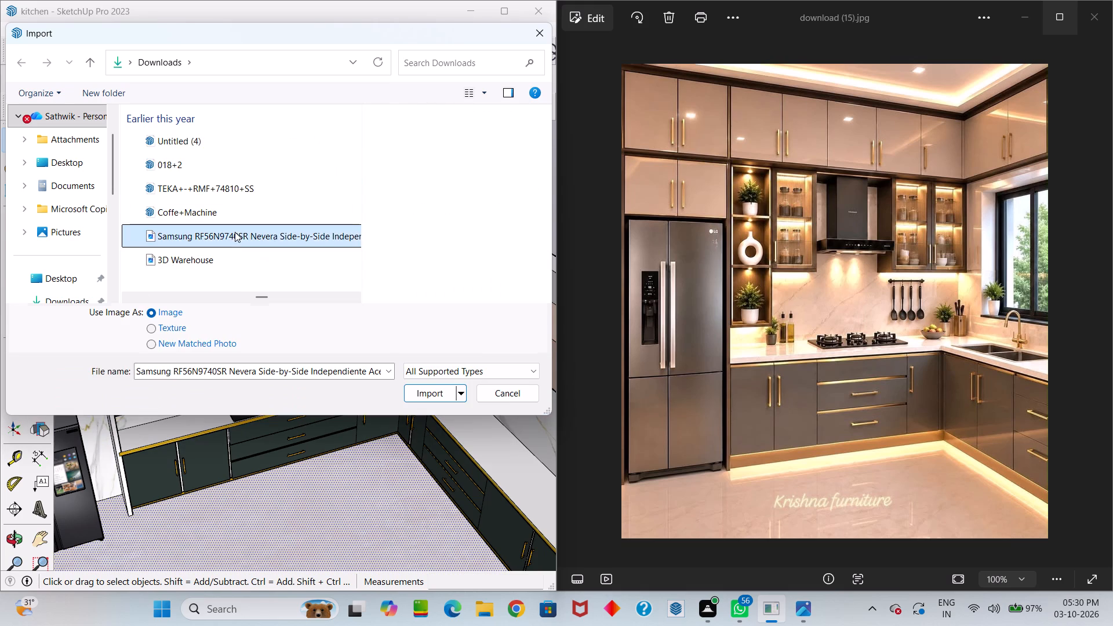
click(224, 268)
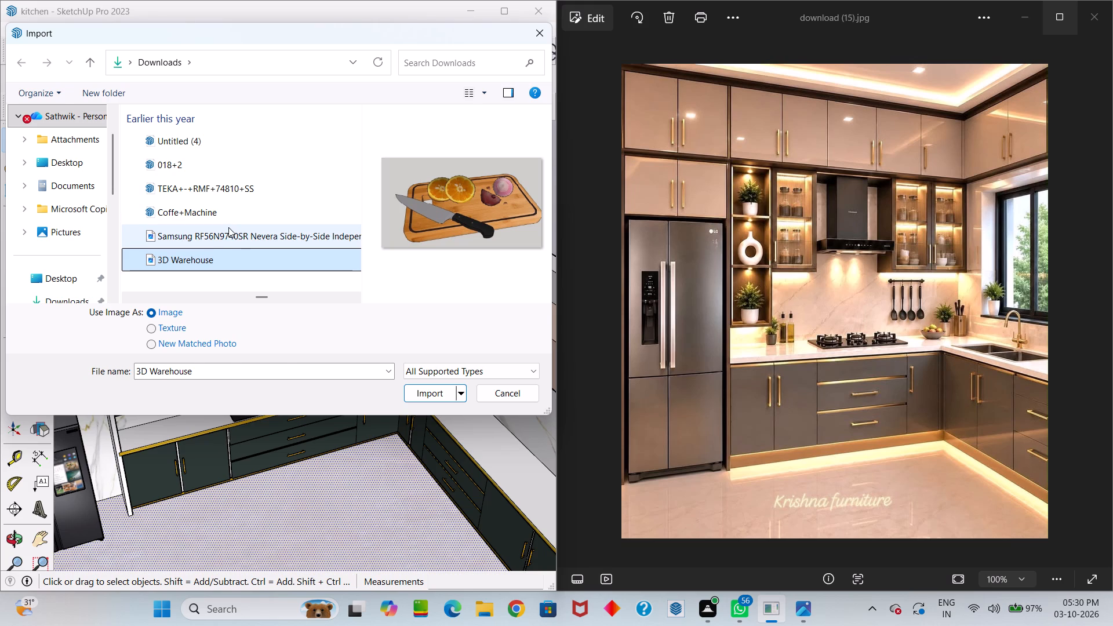
Preview more of the saved models and images in the Downloads folder, looking for kitchen items to import.
click(228, 233)
scroll(228, 233, up, 2)
scroll(228, 233, down, 2)
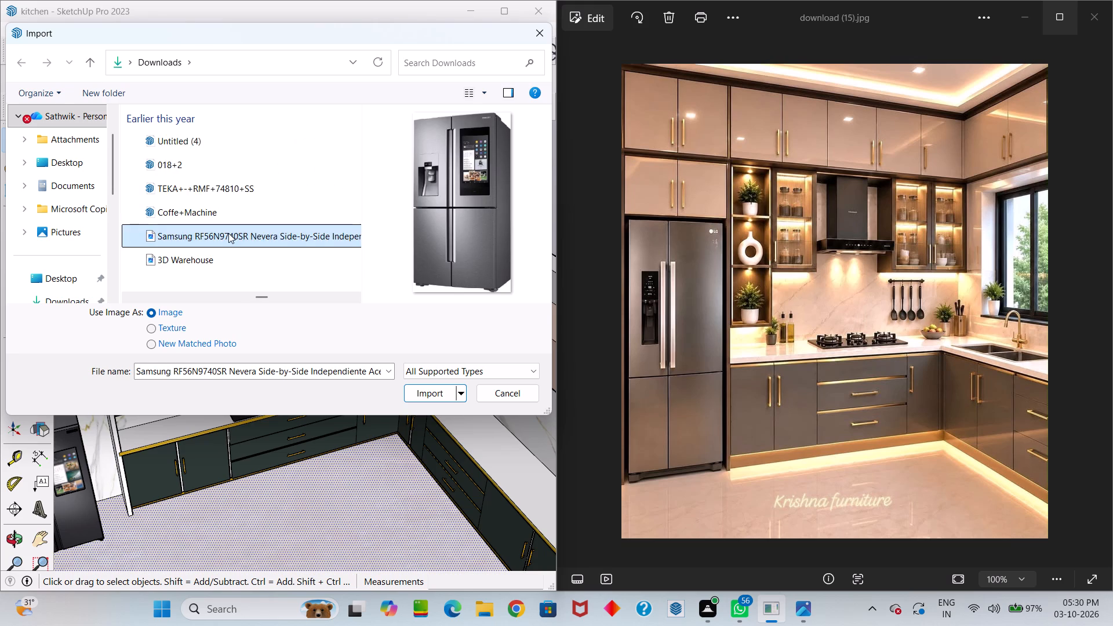
scroll(228, 233, up, 3)
scroll(229, 233, down, 1)
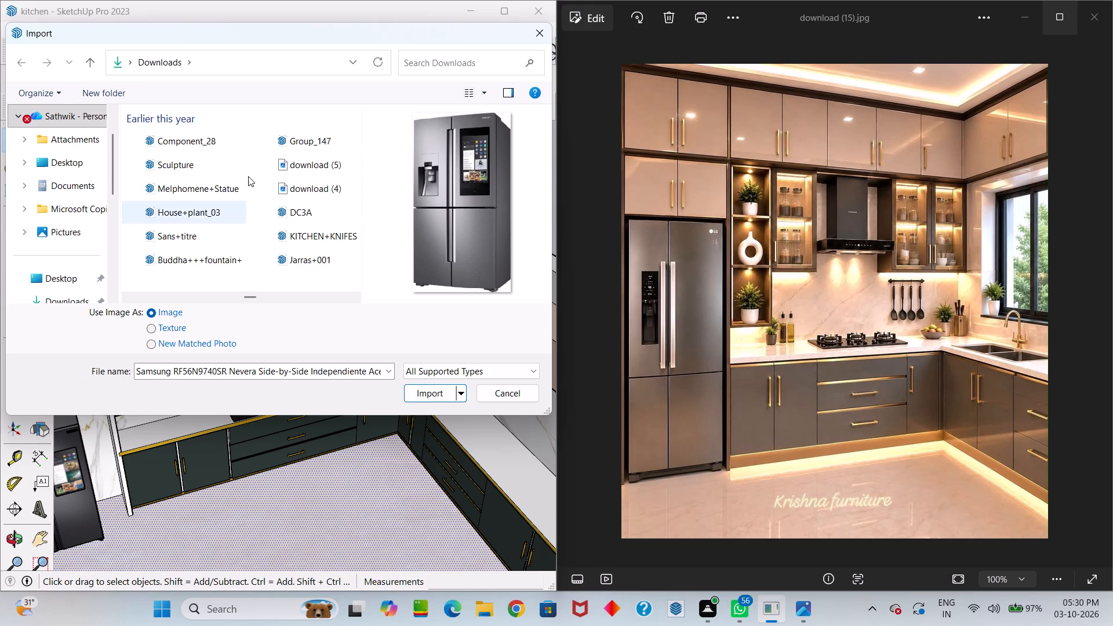
click(287, 139)
click(283, 162)
click(279, 187)
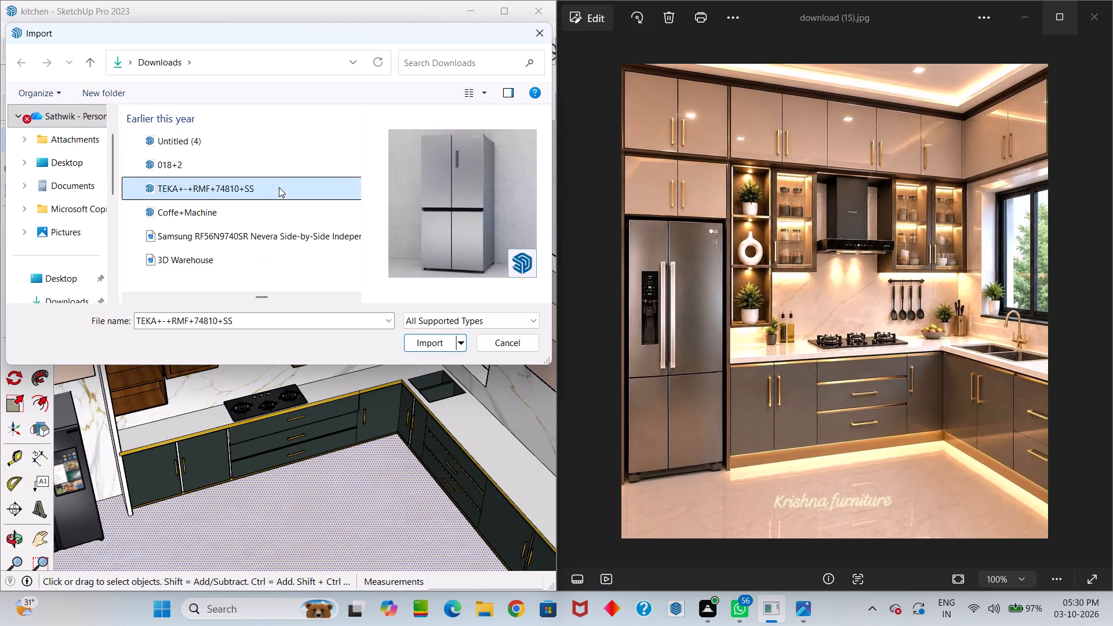
click(257, 216)
click(258, 228)
click(261, 257)
scroll(248, 270, down, 4)
click(245, 254)
click(242, 248)
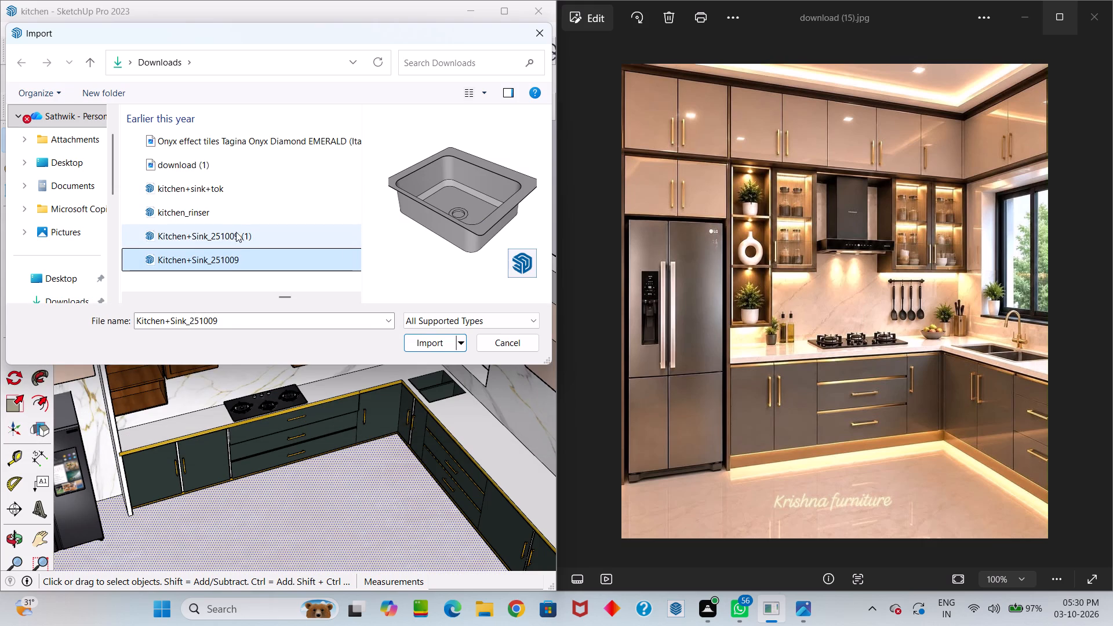
drag(235, 227, 237, 239)
click(229, 261)
scroll(268, 435, down, 3)
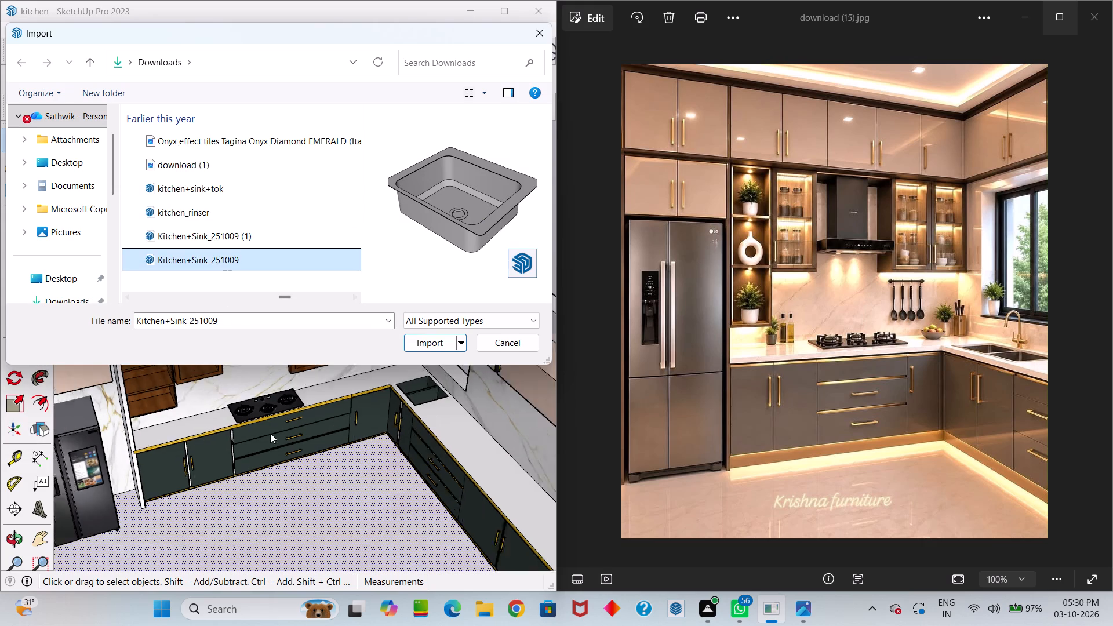
scroll(270, 433, down, 6)
middle_drag(282, 412, 293, 485)
scroll(283, 438, down, 5)
scroll(287, 430, up, 5)
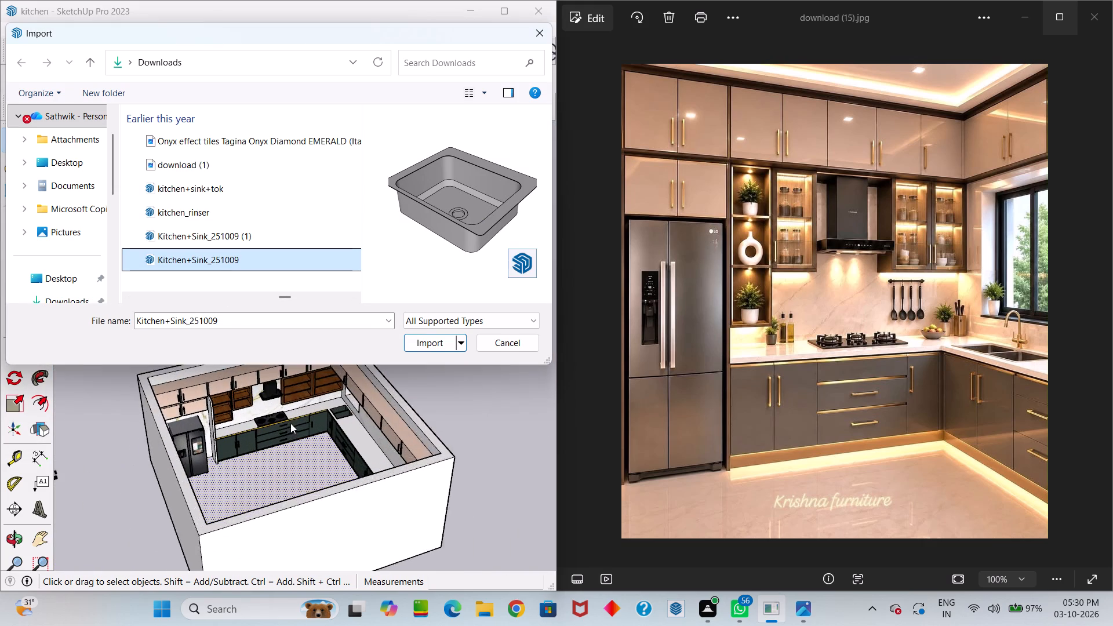
scroll(290, 423, up, 1)
click(261, 138)
scroll(259, 142, up, 17)
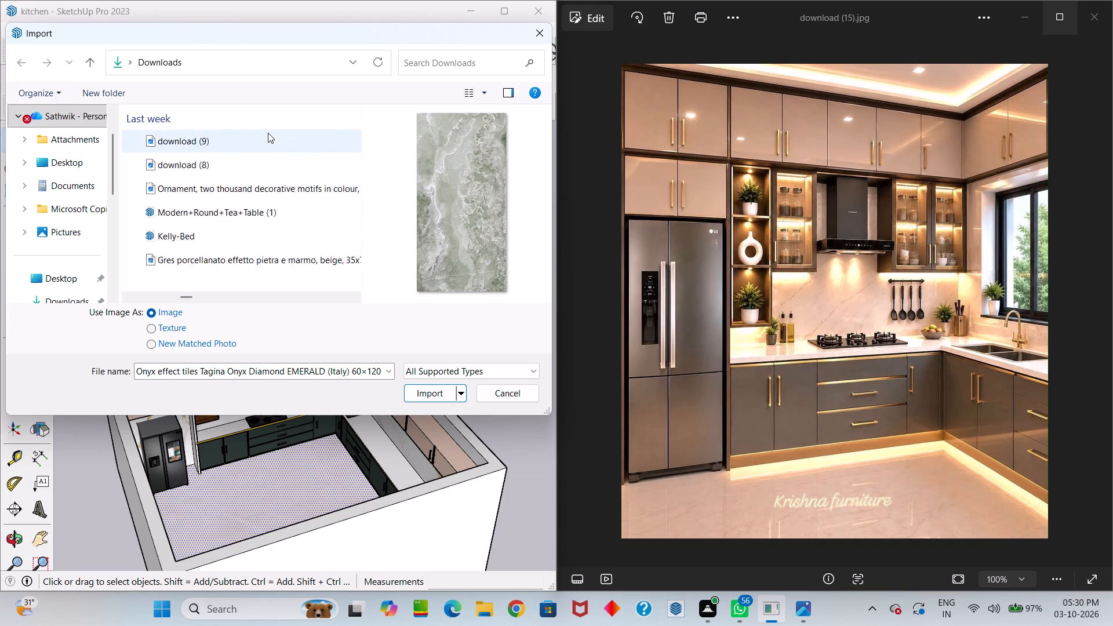
scroll(268, 133, up, 20)
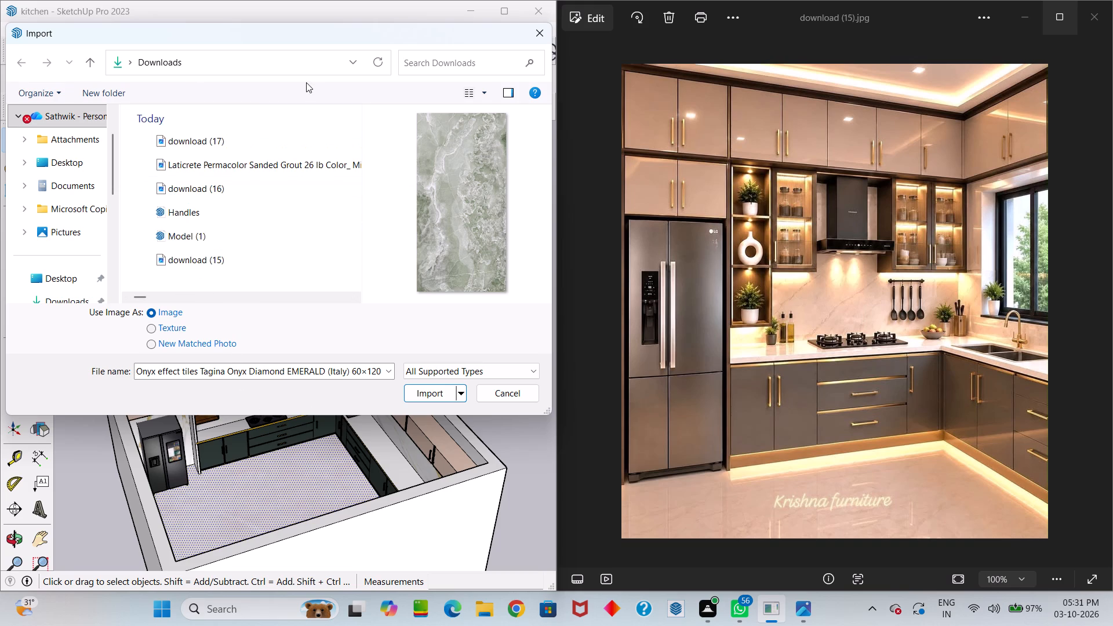
Search the Downloads folder for "ta" and leave the import without choosing a file.
click(329, 63)
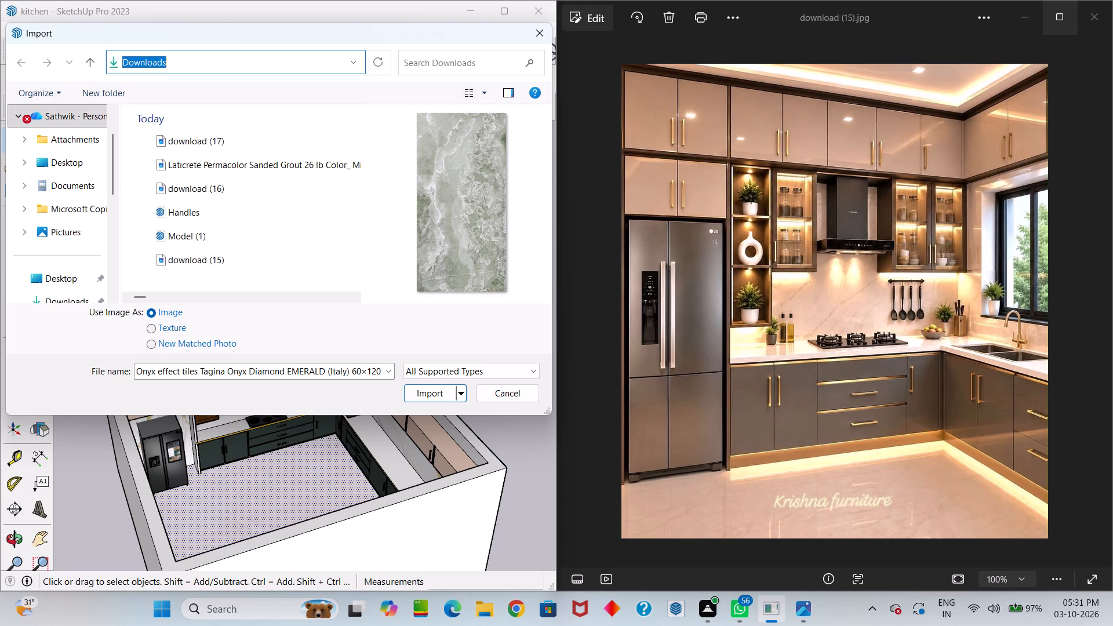
click(504, 61)
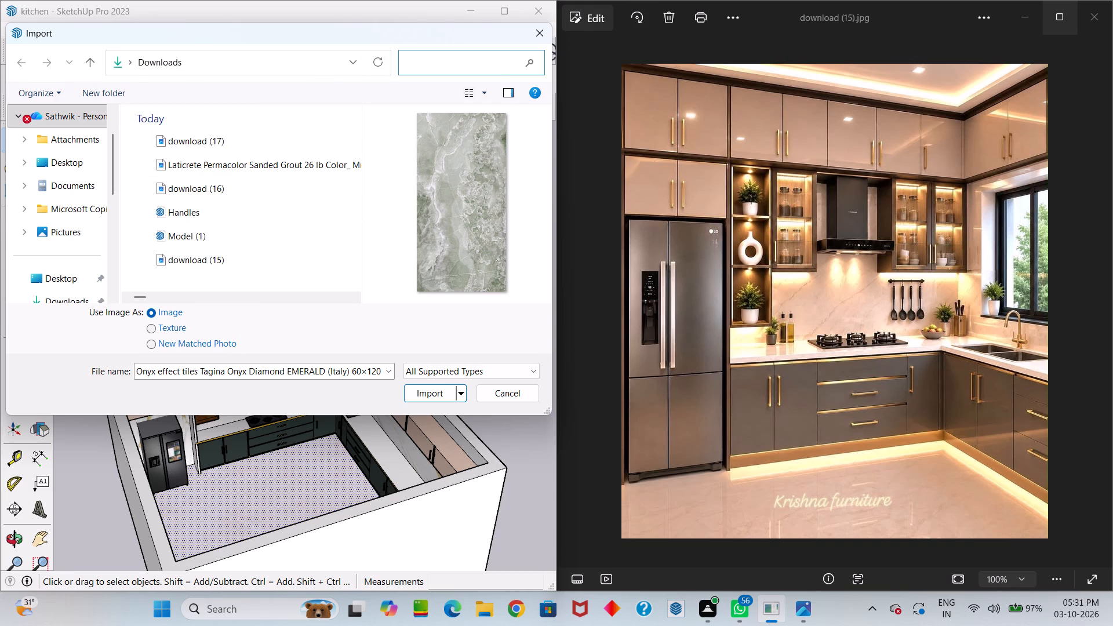
key(t)
key(a)
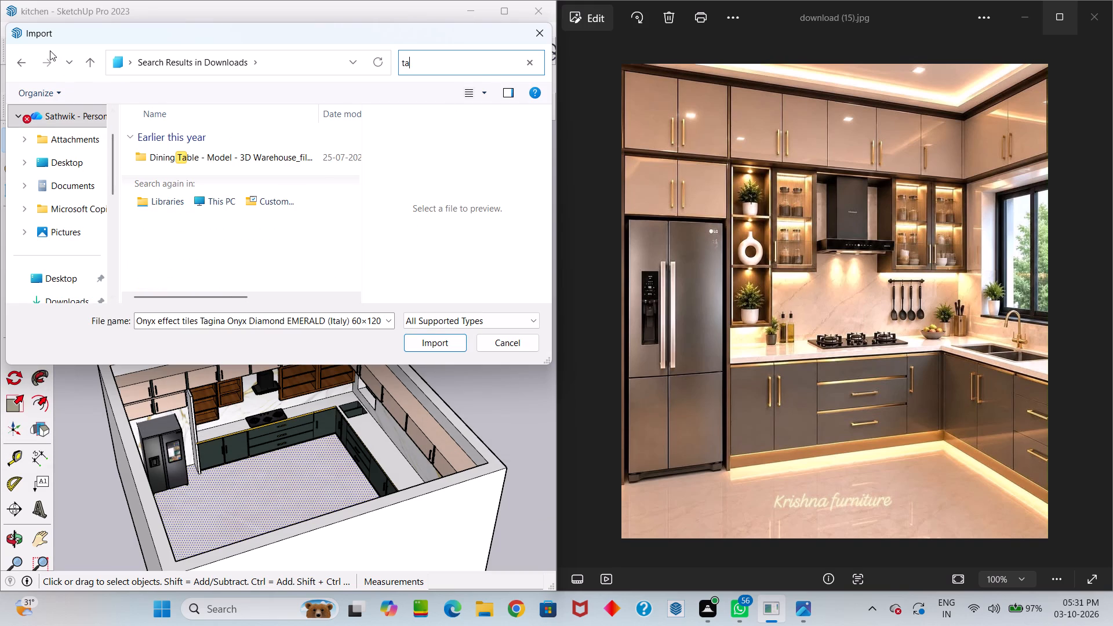
click(536, 39)
Delete the top face of the divider between the two sink basins in the countertop.
scroll(352, 437, up, 8)
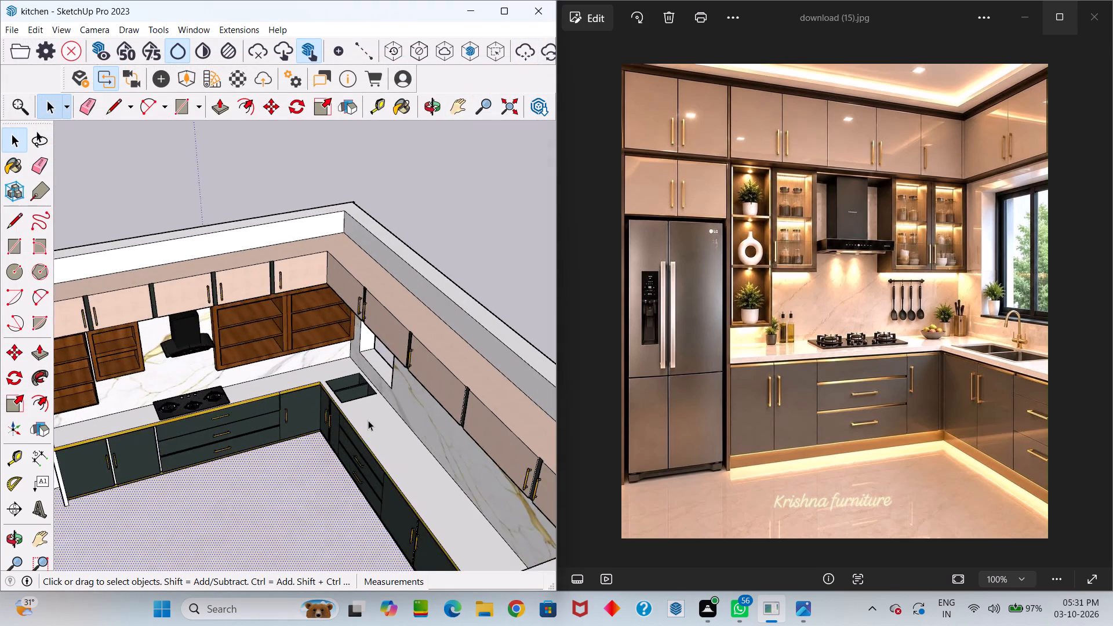
scroll(368, 420, up, 6)
middle_drag(351, 407, 590, 466)
scroll(243, 310, up, 11)
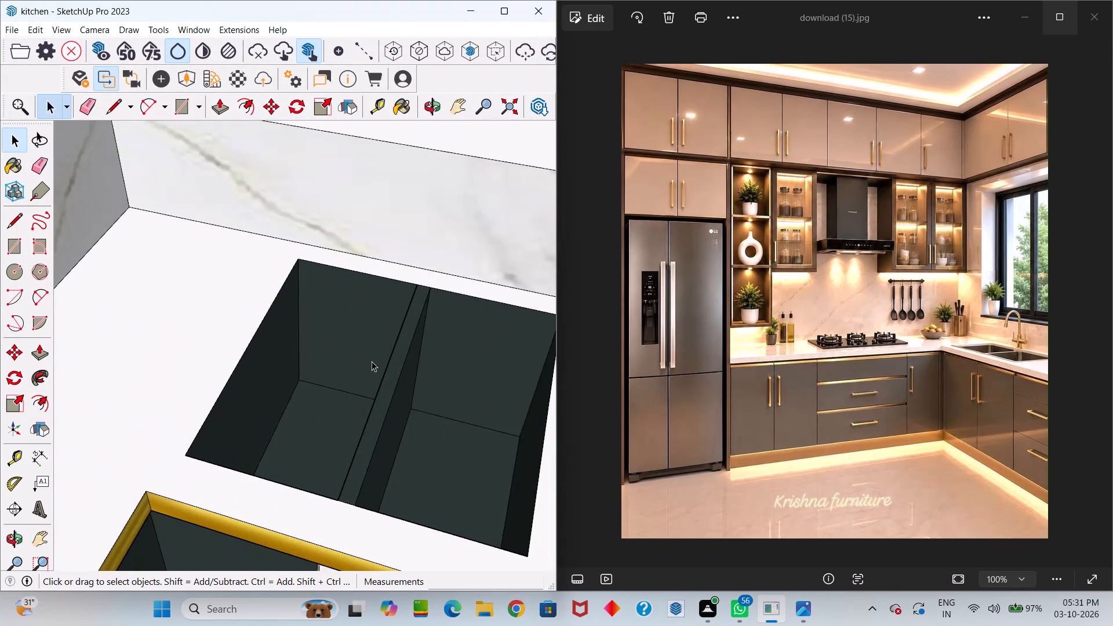
click(386, 396)
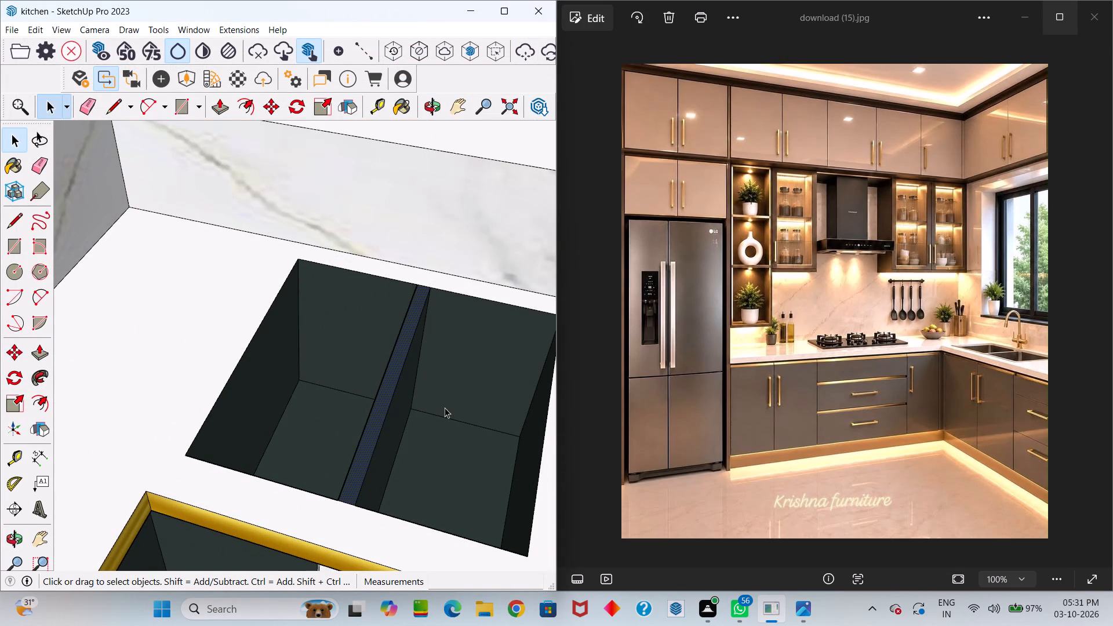
middle_drag(445, 407, 359, 424)
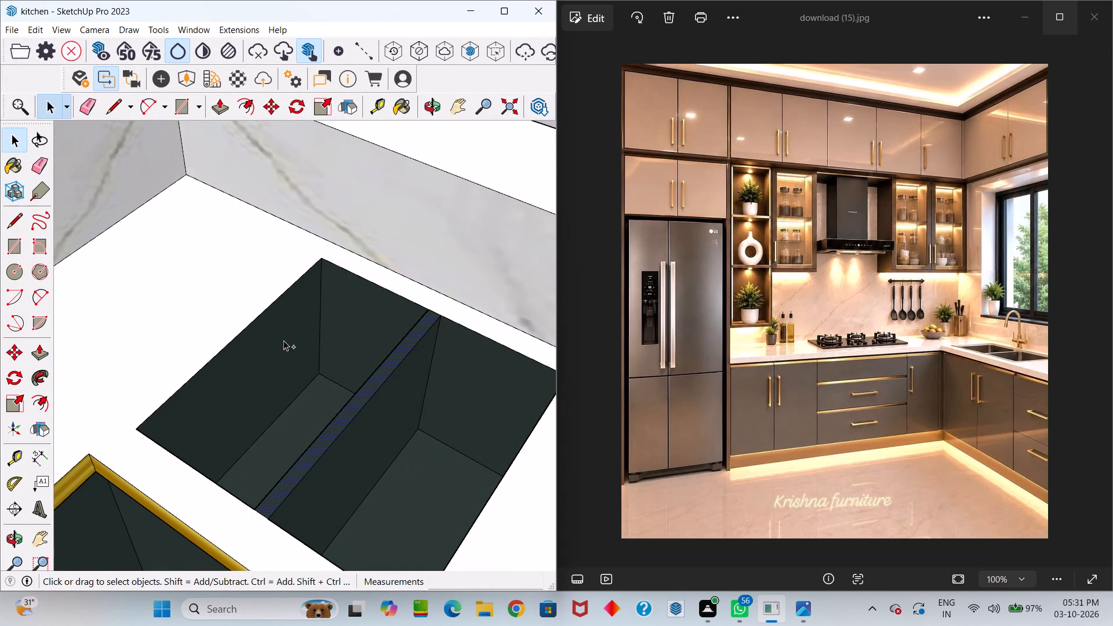
ctrl+scroll(265, 332, down, 5)
ctrl+click(277, 336)
ctrl+click(349, 396)
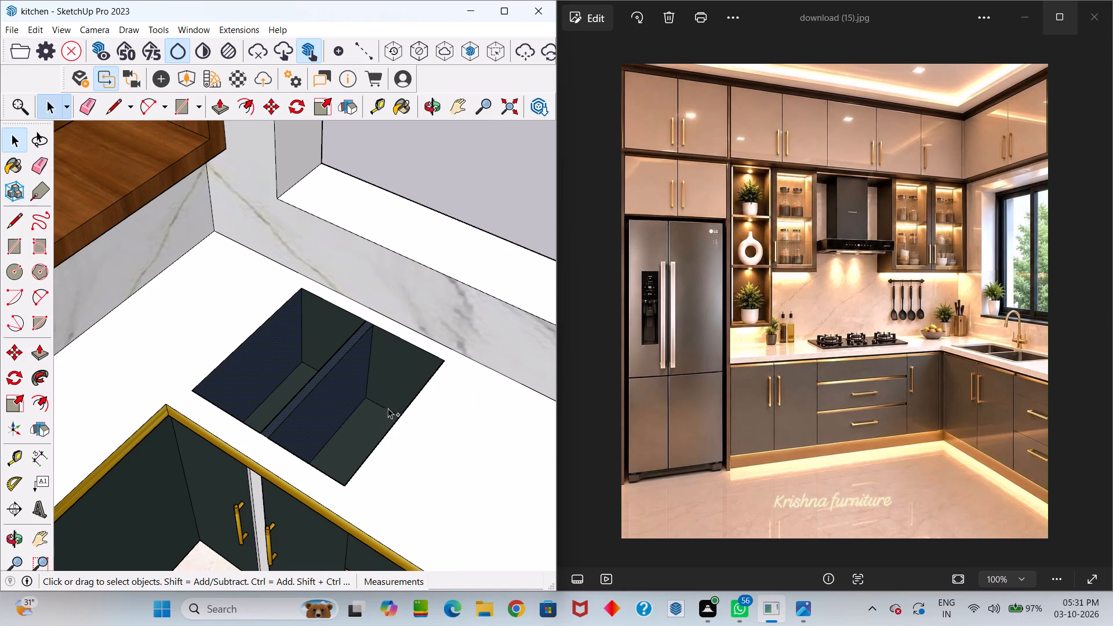
scroll(292, 299, down, 6)
middle_drag(296, 356, 361, 399)
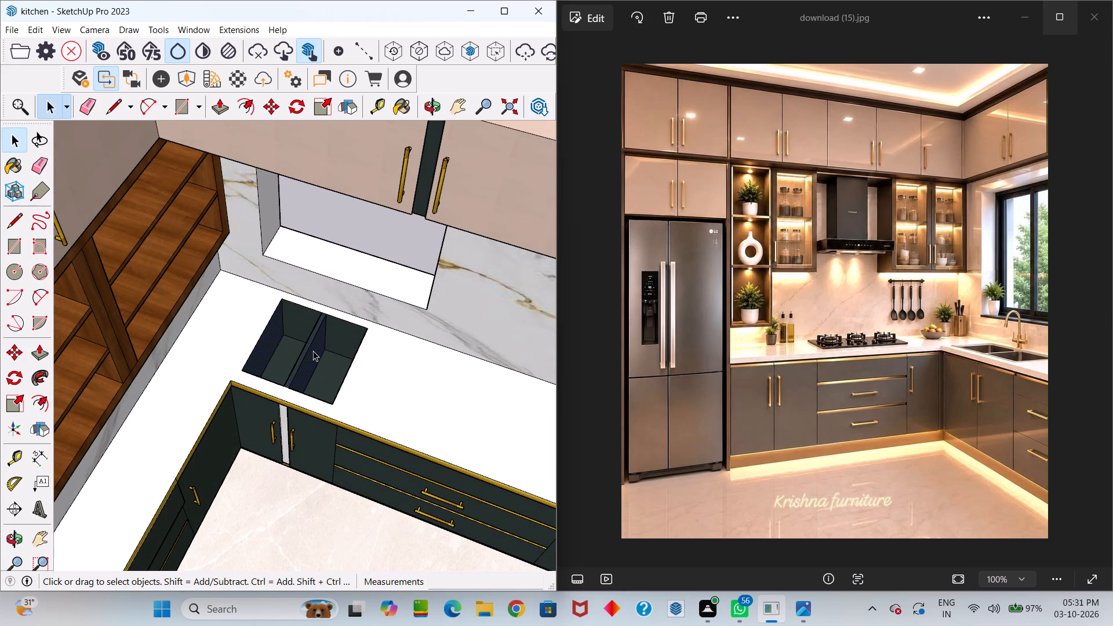
key(BackSpace)
scroll(291, 371, up, 13)
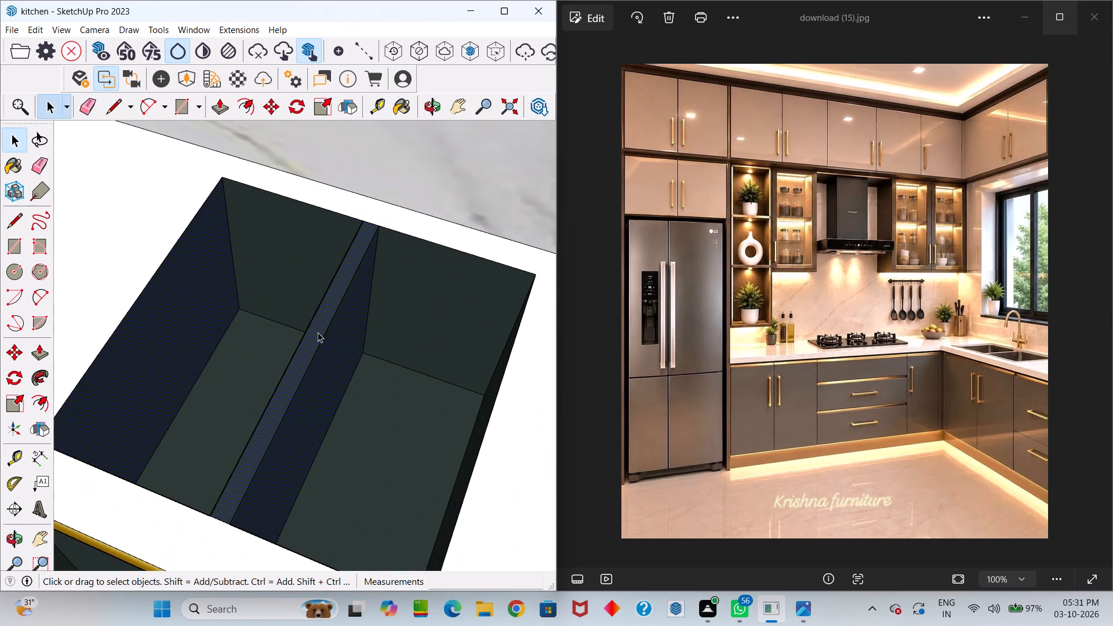
click(318, 333)
key(Delete)
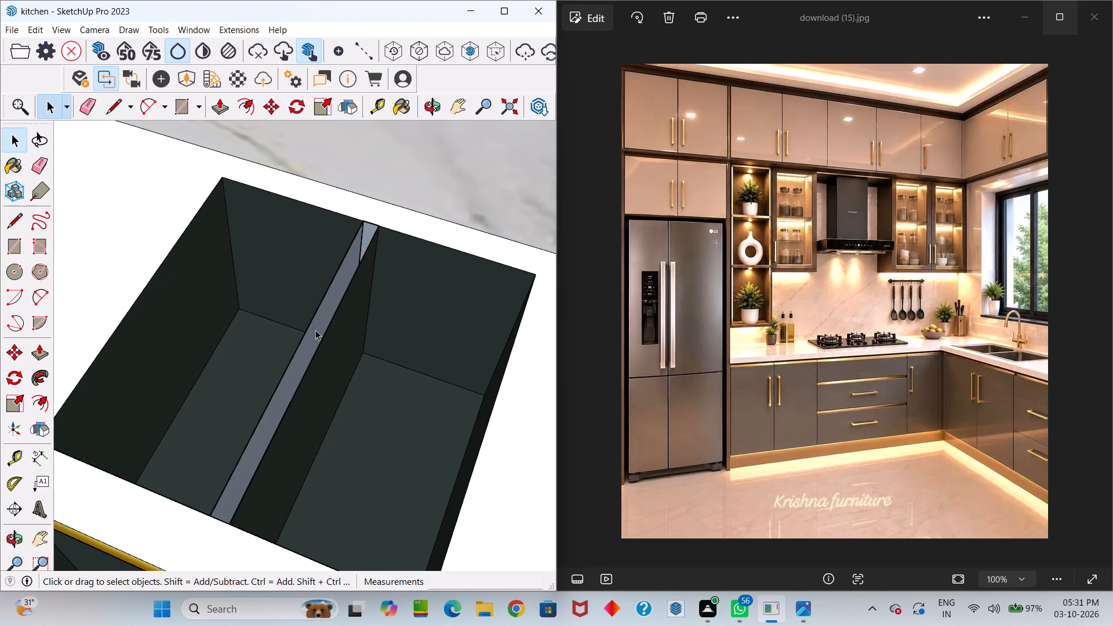
Delete the floor and wall faces of both sink basins, together with the outline edge at one end.
scroll(314, 332, up, 5)
middle_drag(314, 332, 388, 381)
scroll(371, 374, down, 9)
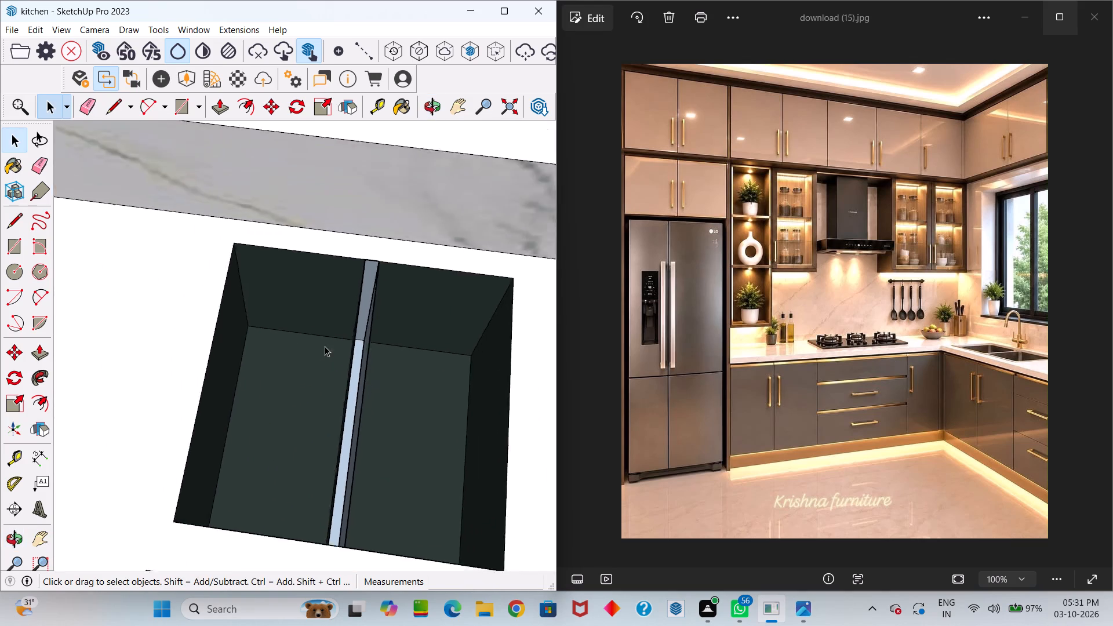
scroll(325, 346, down, 3)
click(314, 357)
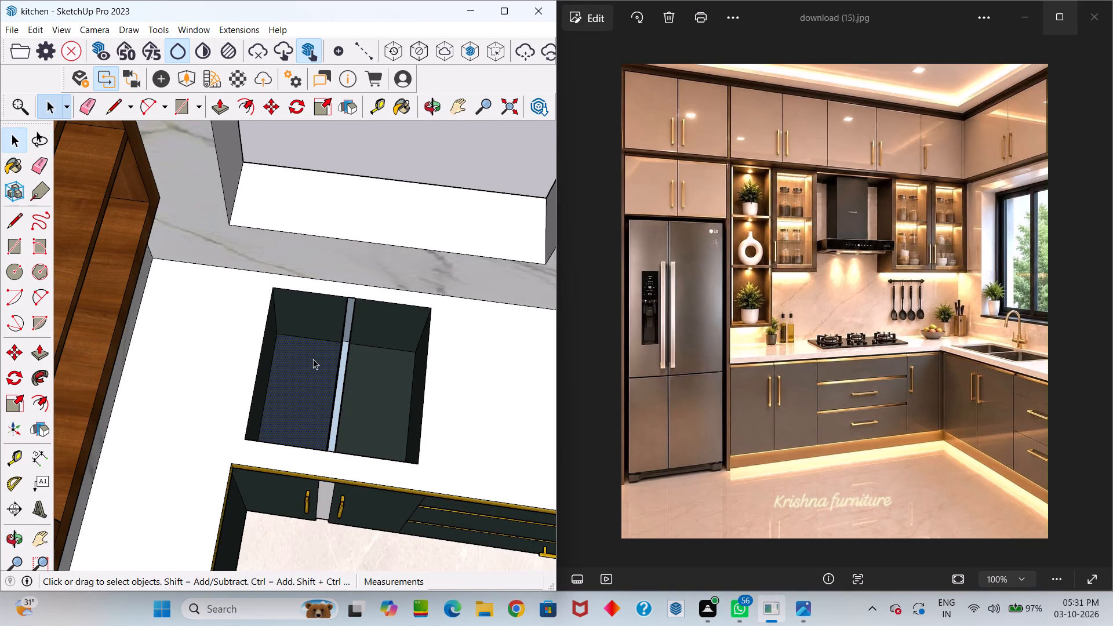
ctrl+click(312, 319)
ctrl+click(387, 334)
ctrl+drag(402, 404, 391, 409)
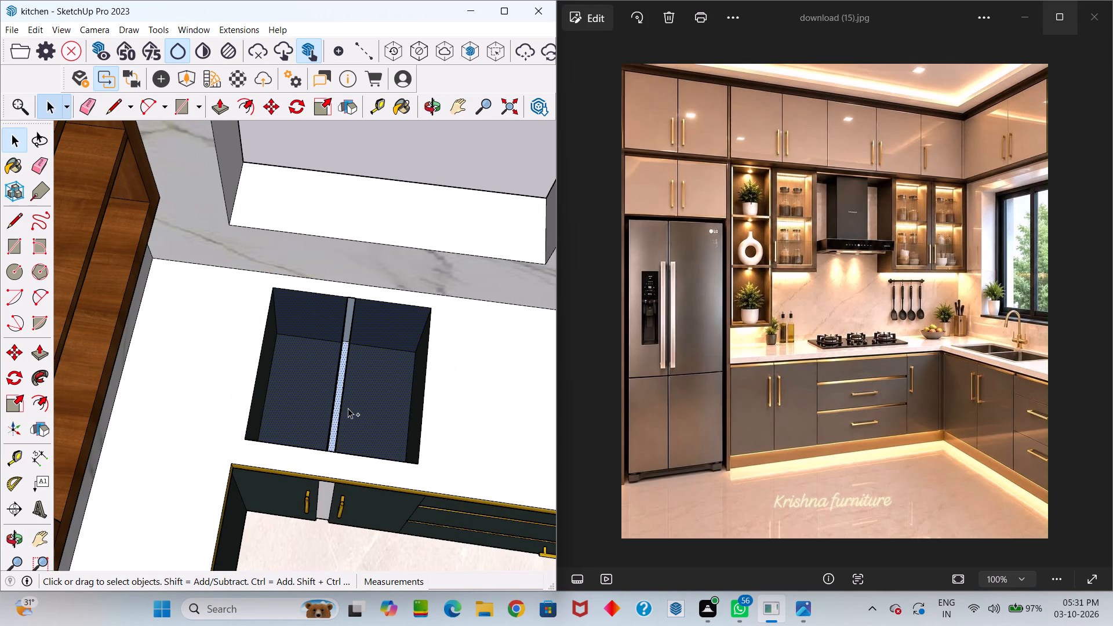
ctrl+click(315, 407)
ctrl+click(252, 390)
ctrl+scroll(265, 388, up, 13)
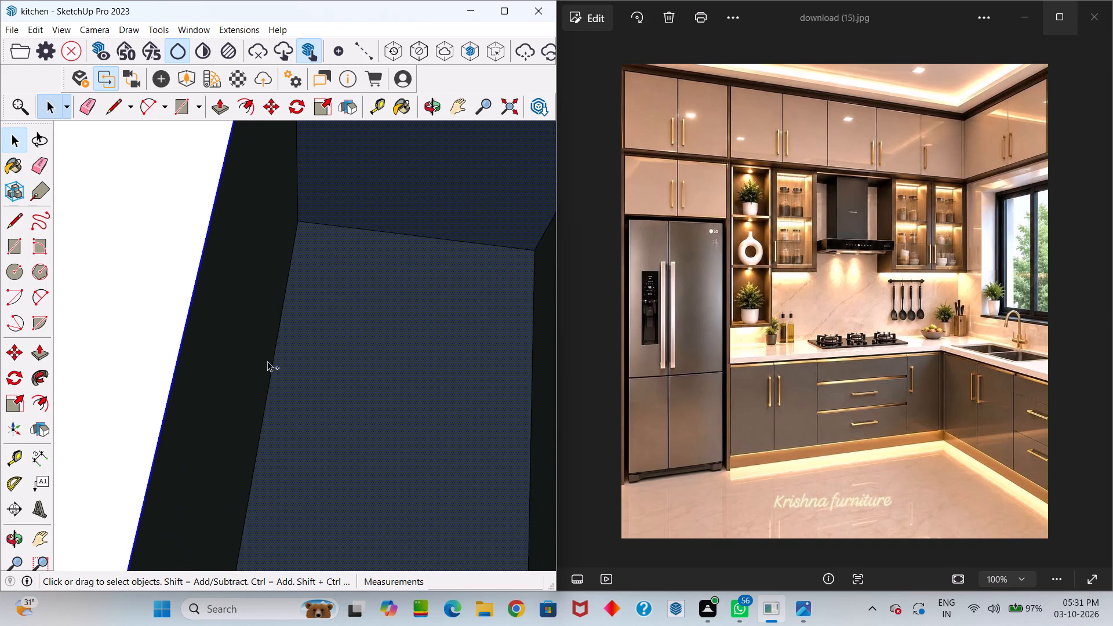
ctrl+click(241, 356)
ctrl+scroll(241, 356, down, 13)
ctrl+middle_drag(368, 370, 248, 319)
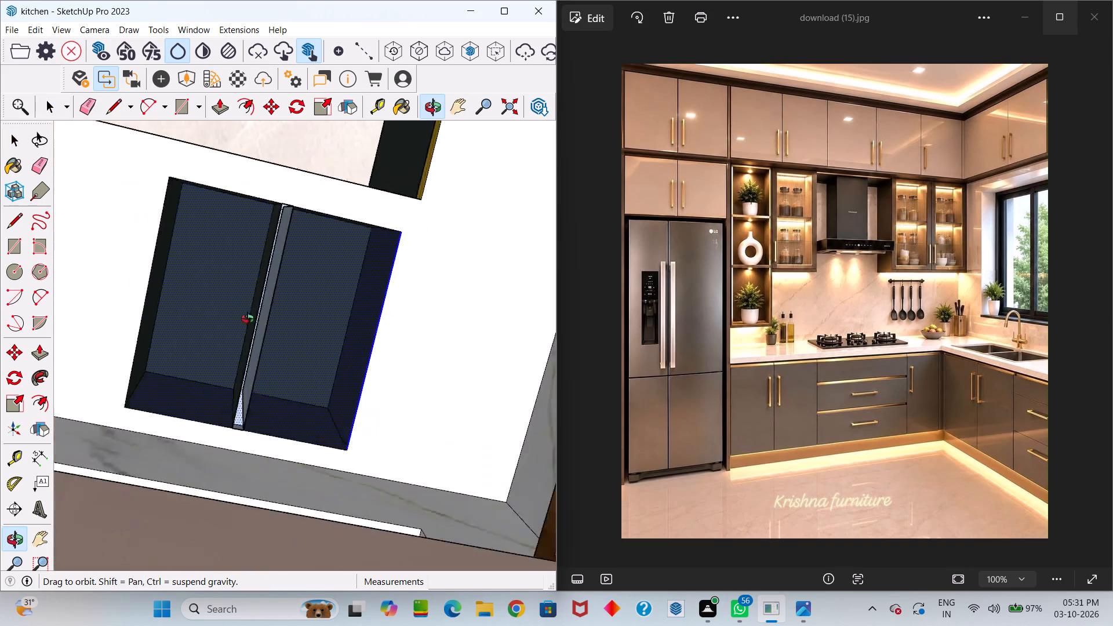
ctrl+middle_drag(248, 319, 307, 228)
ctrl+scroll(295, 286, down, 4)
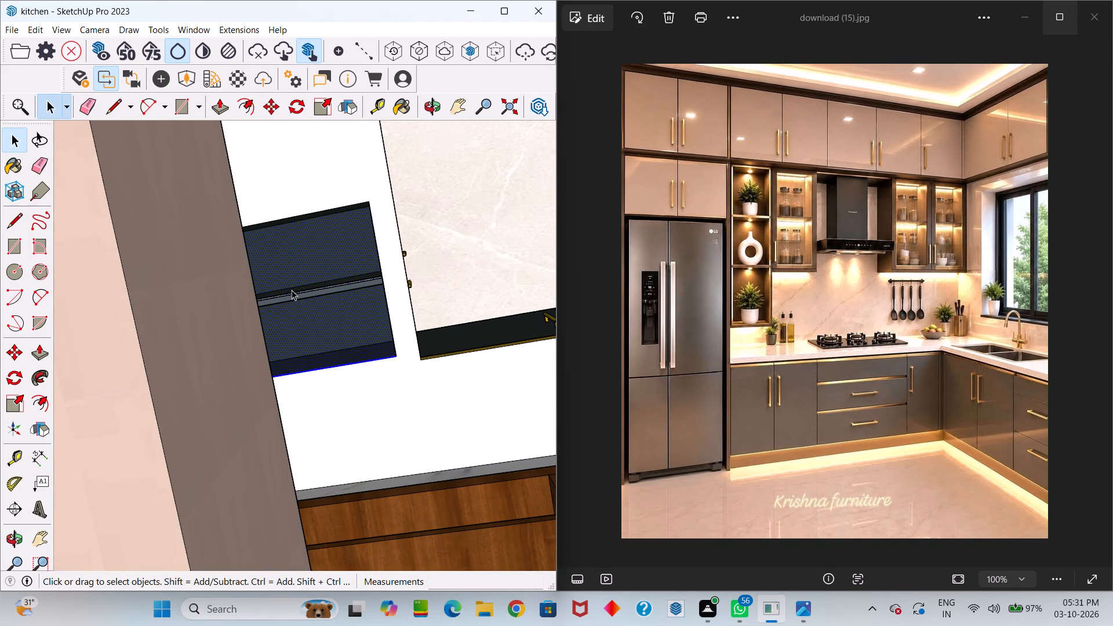
key(Delete)
Erase the two leftover divider lines inside the sink outline on the countertop.
middle_drag(300, 292, 0, 193)
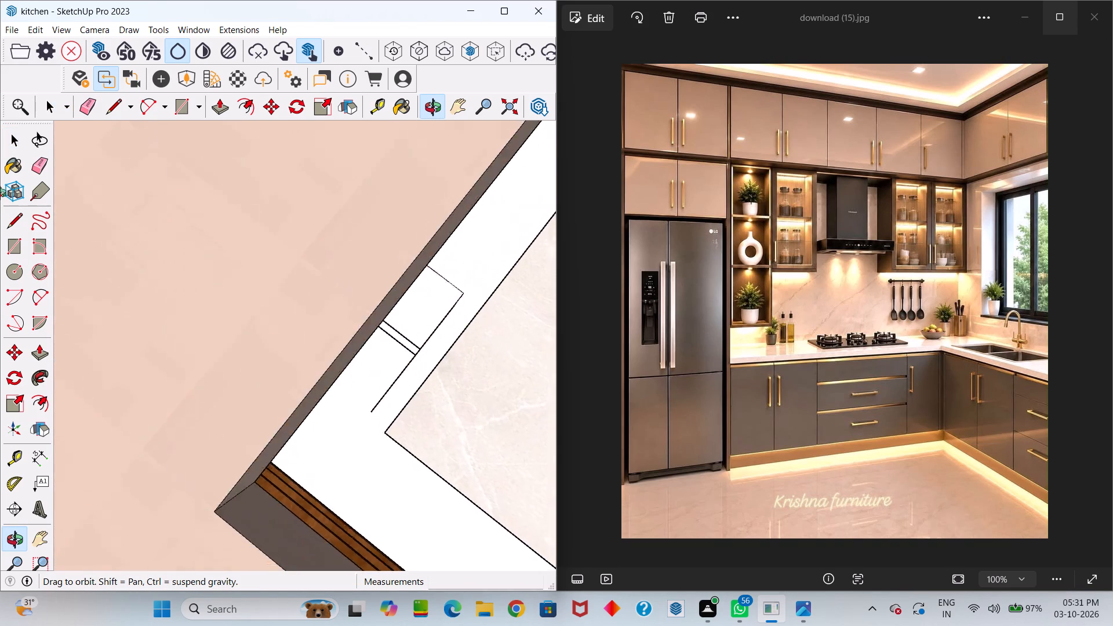
middle_drag(0, 193, 0, 177)
middle_drag(452, 296, 394, 304)
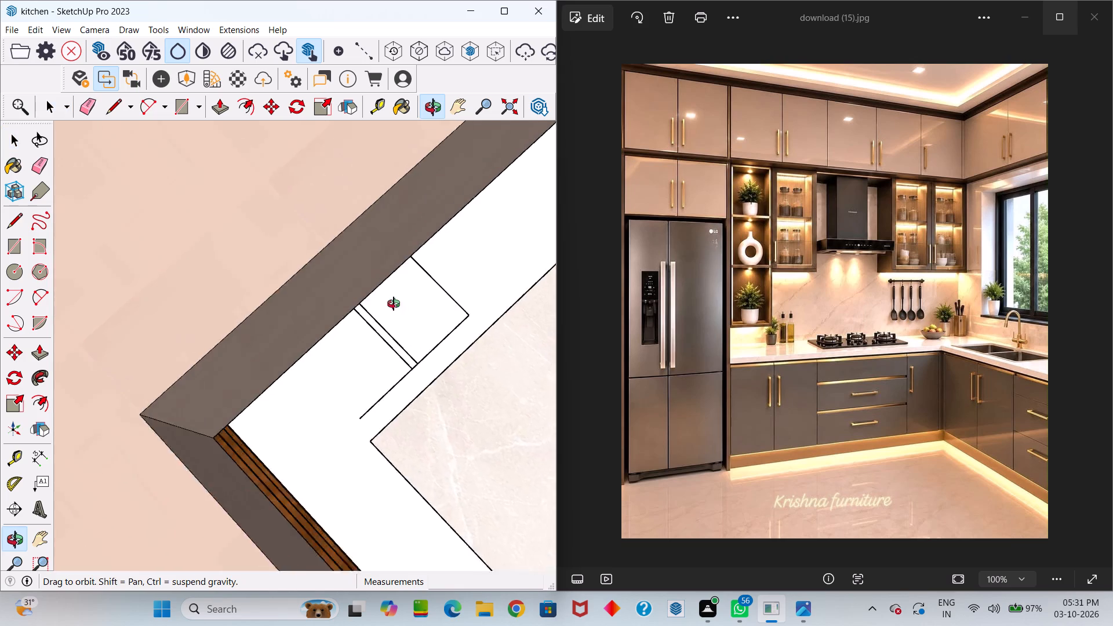
middle_drag(394, 304, 246, 268)
scroll(417, 321, up, 6)
scroll(431, 329, down, 8)
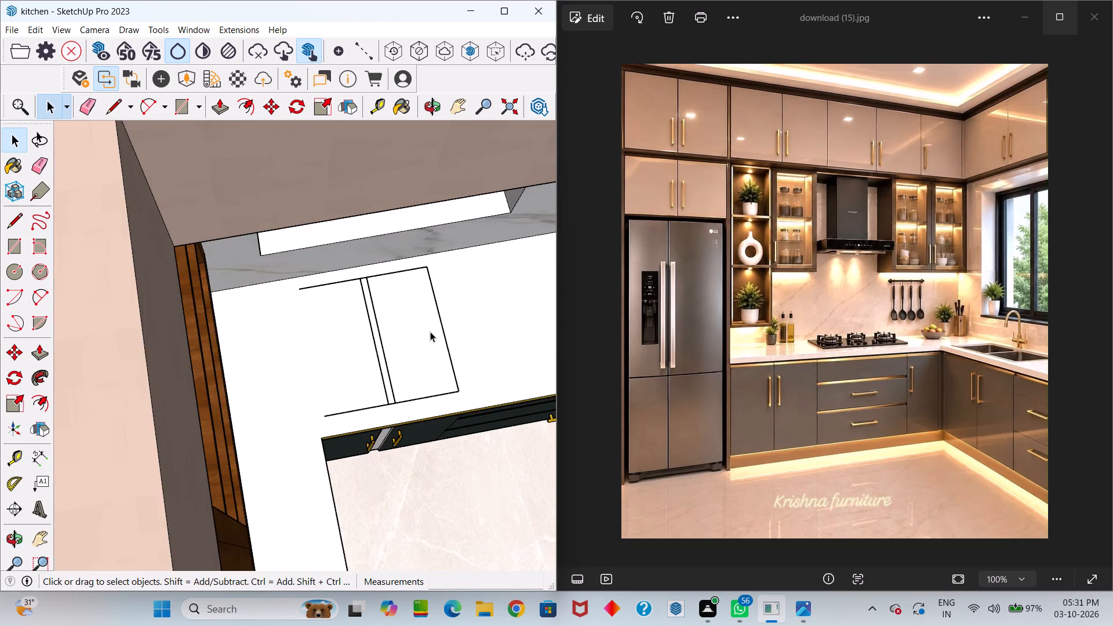
middle_drag(430, 332, 381, 336)
key(e)
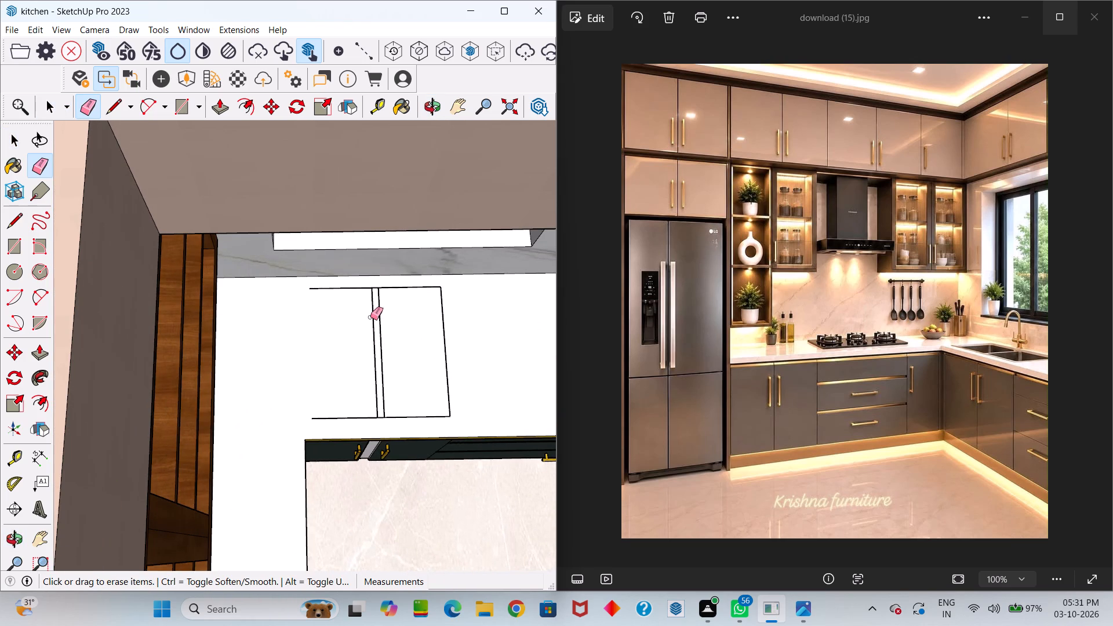
drag(370, 317, 394, 333)
click(408, 281)
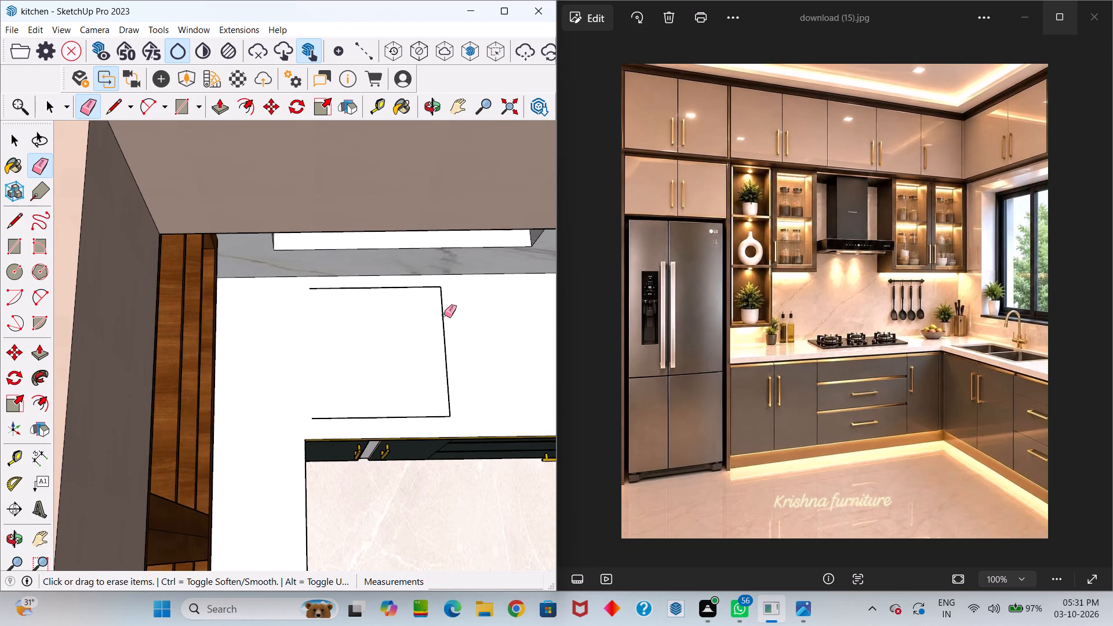
Draw a line across the open end of the sink outline to close it into a single rectangle.
key(space)
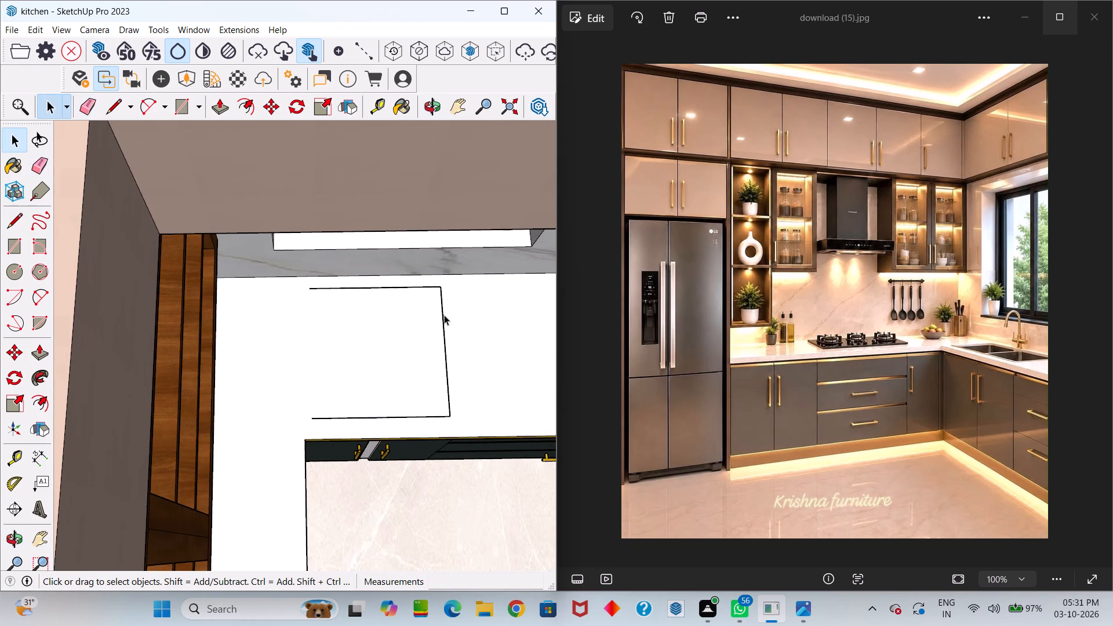
key(l)
click(312, 290)
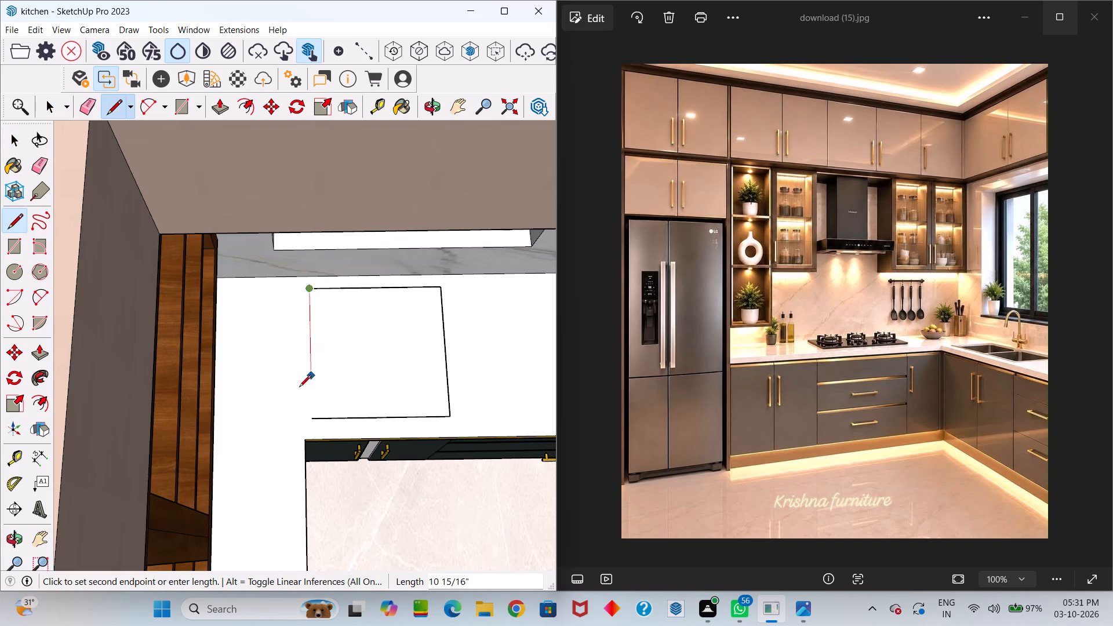
click(312, 420)
key(space)
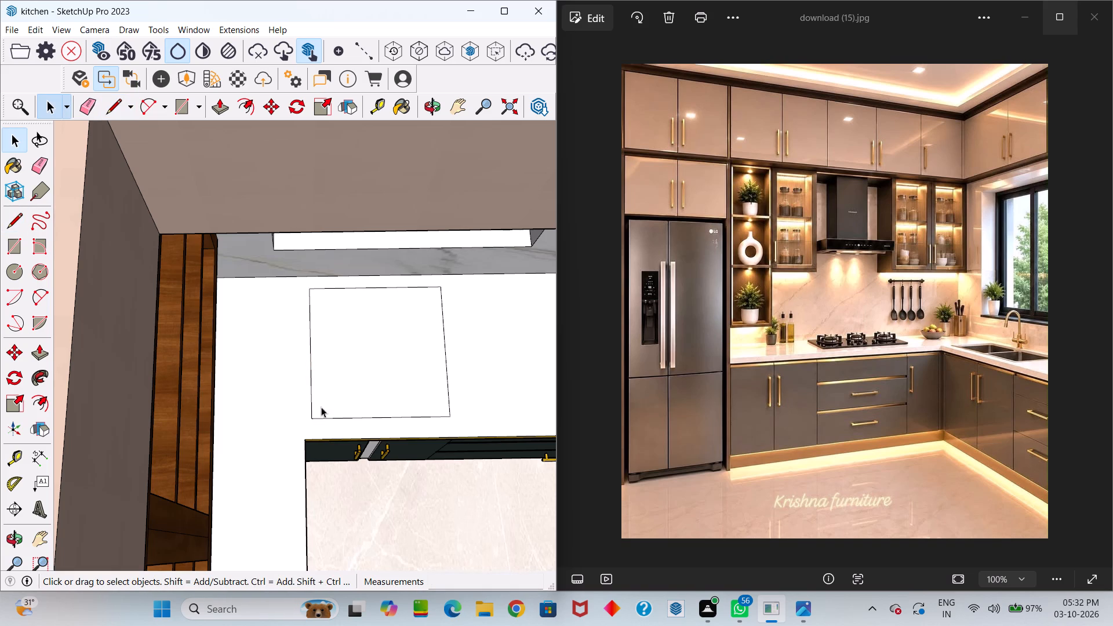
Push the sink rectangle on the countertop down about 1' 4 5/8" with Push/Pull to form one basin.
scroll(411, 332, down, 6)
click(394, 337)
key(p)
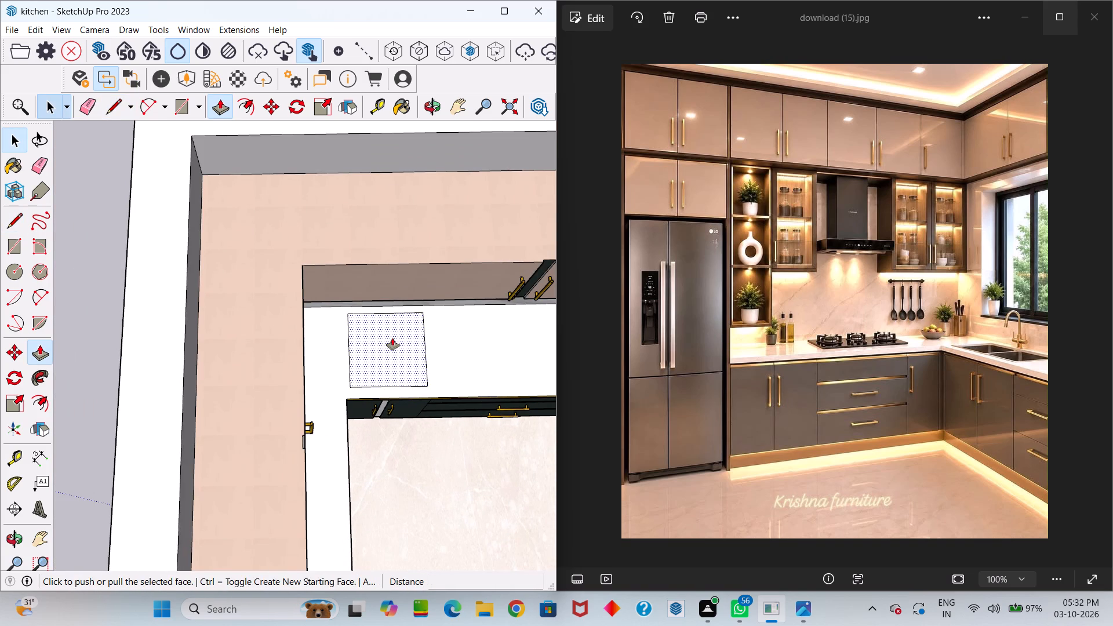
click(392, 338)
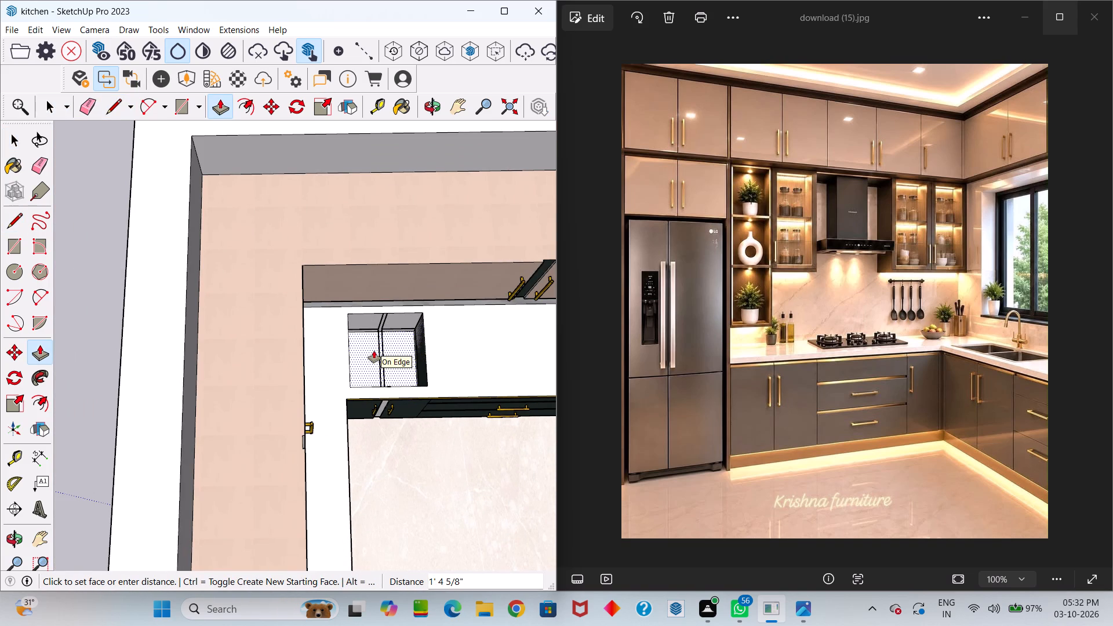
click(374, 351)
Erase the leftover divider lines and seam lines on the basin's back wall and floor.
scroll(386, 339, up, 7)
middle_drag(401, 335, 359, 308)
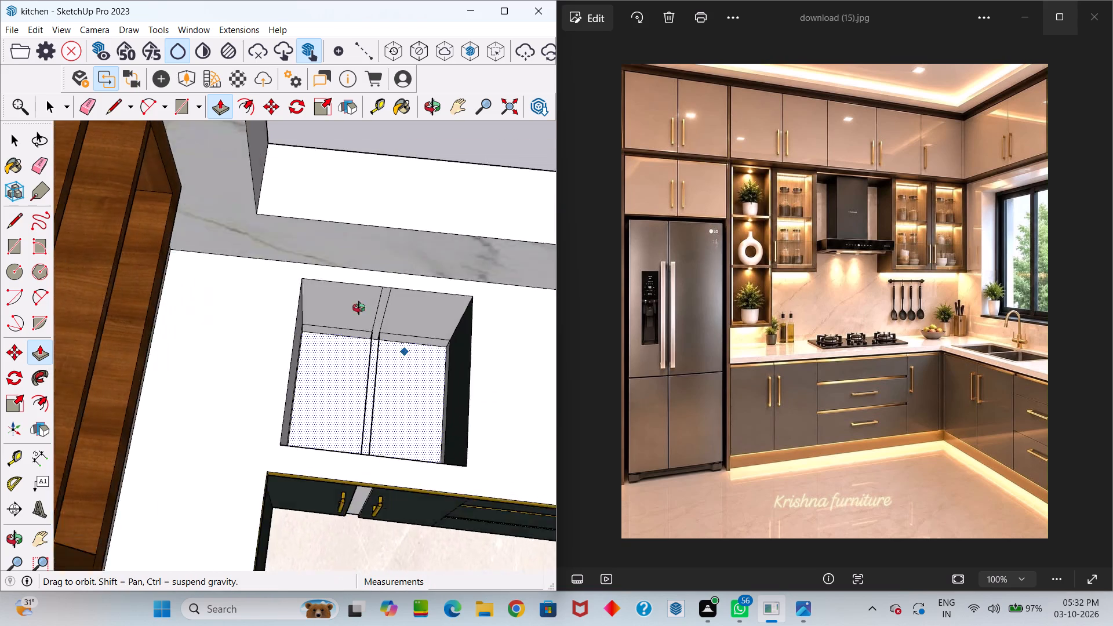
middle_drag(359, 308, 311, 259)
scroll(350, 310, up, 6)
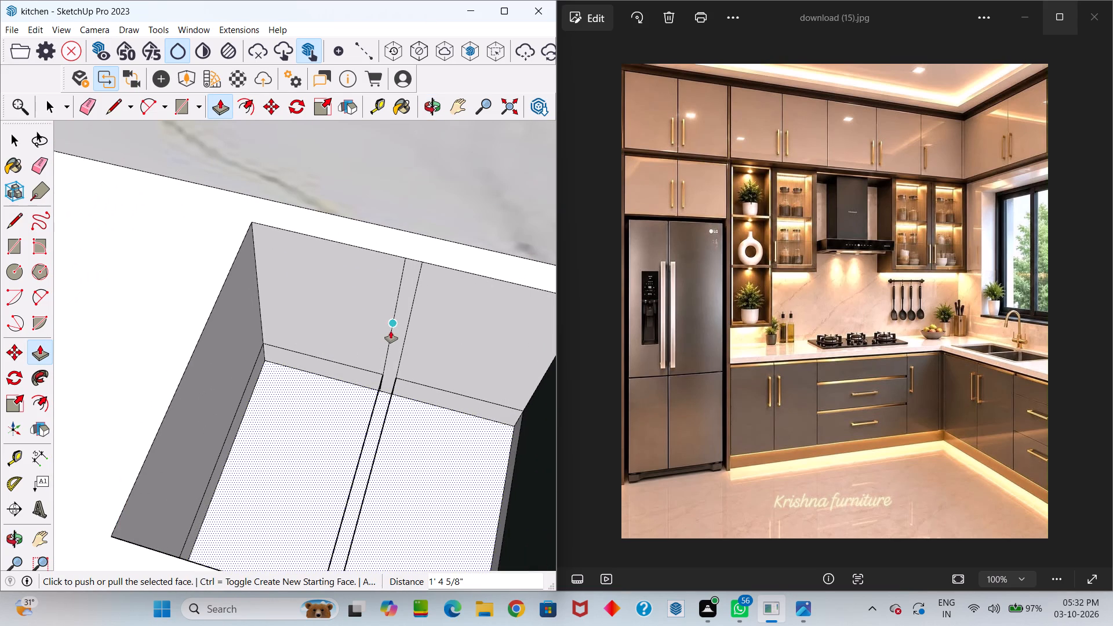
key(e)
drag(393, 311, 417, 318)
click(348, 365)
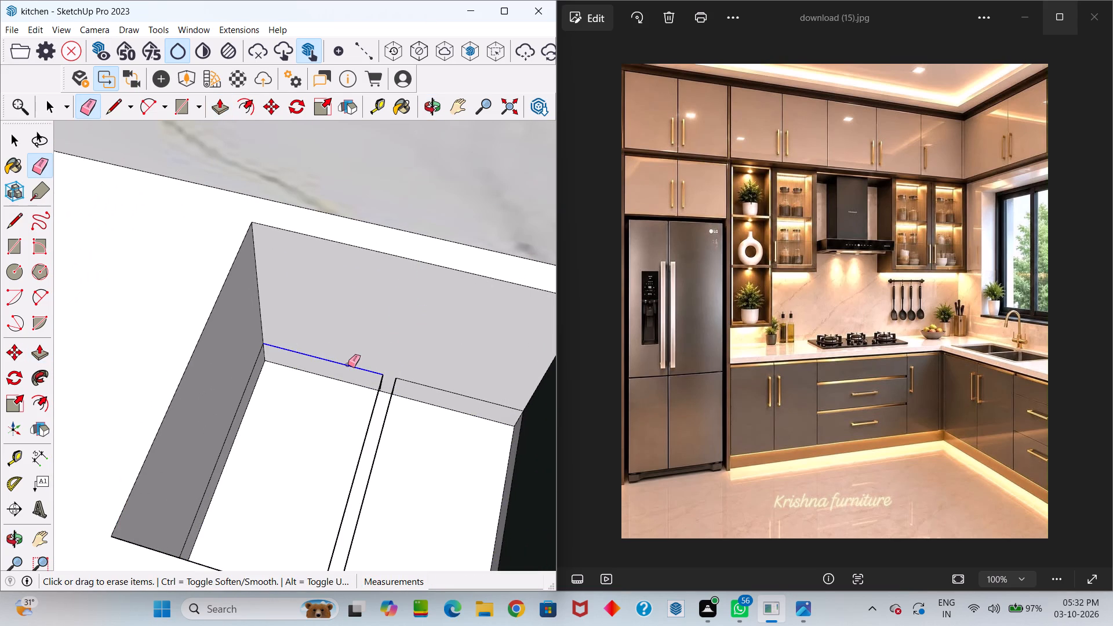
drag(369, 399, 395, 412)
drag(424, 387, 450, 403)
drag(370, 384, 420, 388)
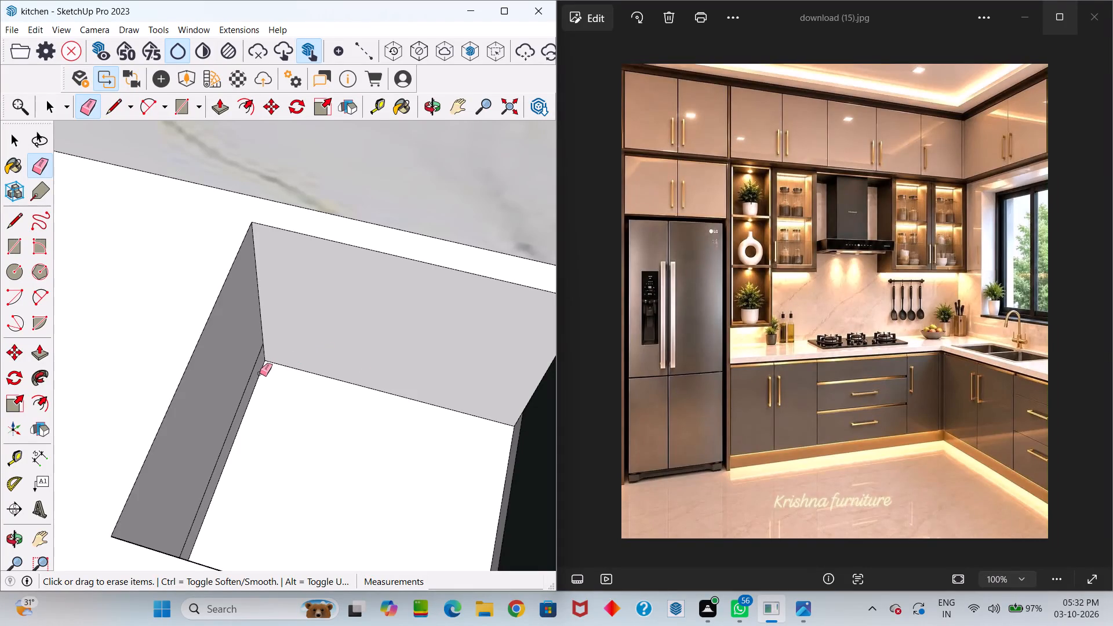
Erase the horizontal seam lines near the bottom of the basin's two side walls.
click(254, 373)
scroll(320, 361, down, 5)
middle_drag(341, 390, 520, 396)
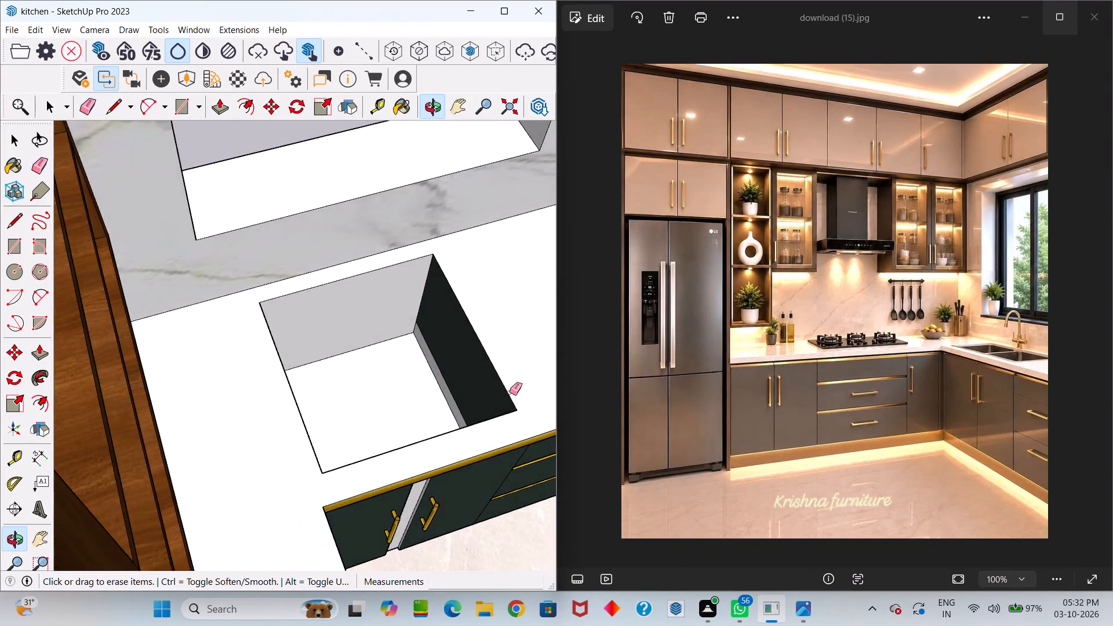
scroll(408, 383, up, 11)
drag(474, 362, 460, 376)
scroll(459, 377, down, 11)
middle_drag(452, 377, 369, 362)
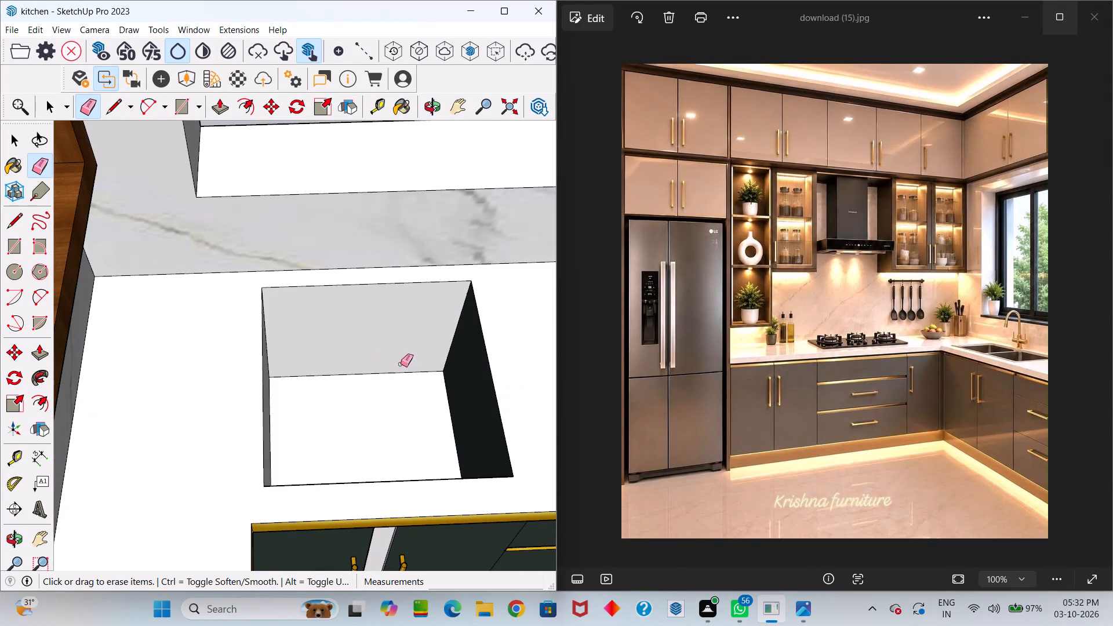
Sample the light default material from the basin's back wall and paint it onto the dark side wall.
scroll(401, 362, down, 6)
click(376, 111)
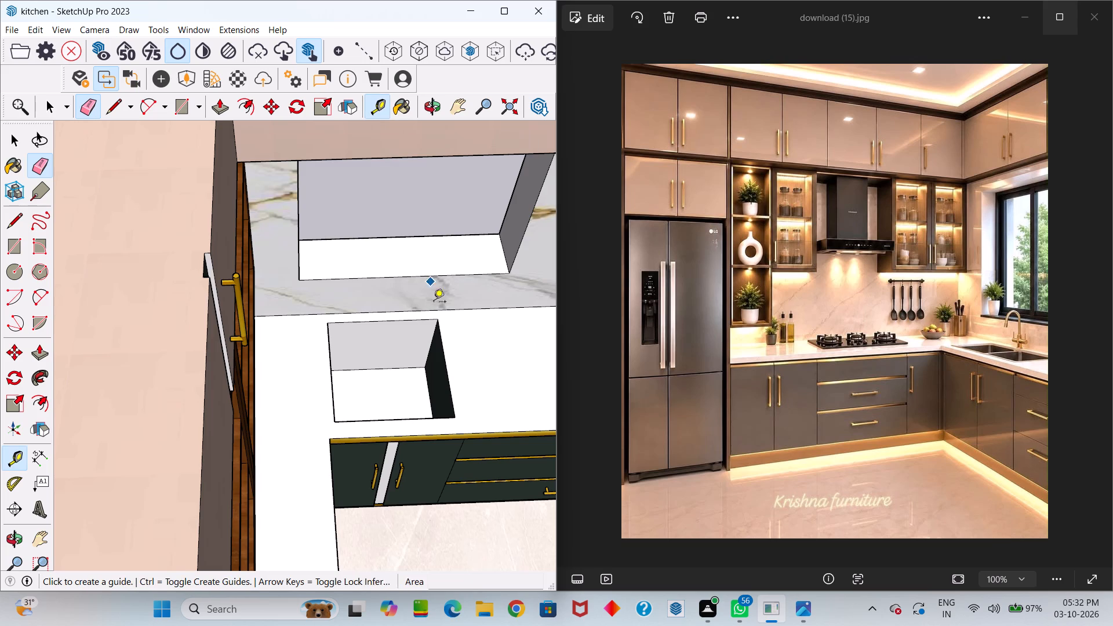
scroll(412, 382, up, 8)
key(space)
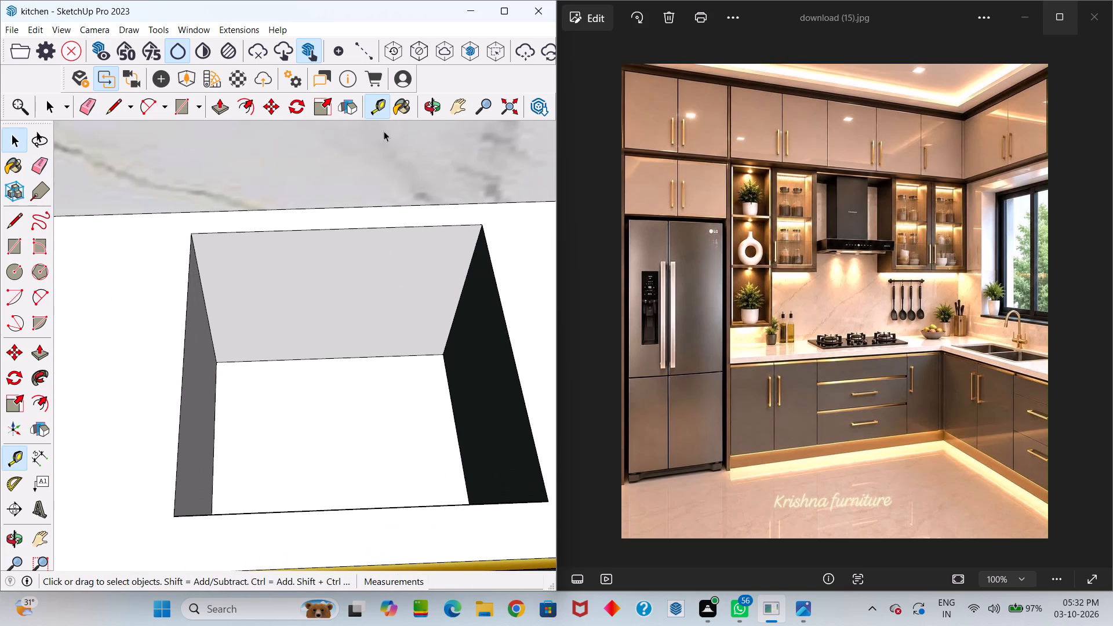
click(399, 111)
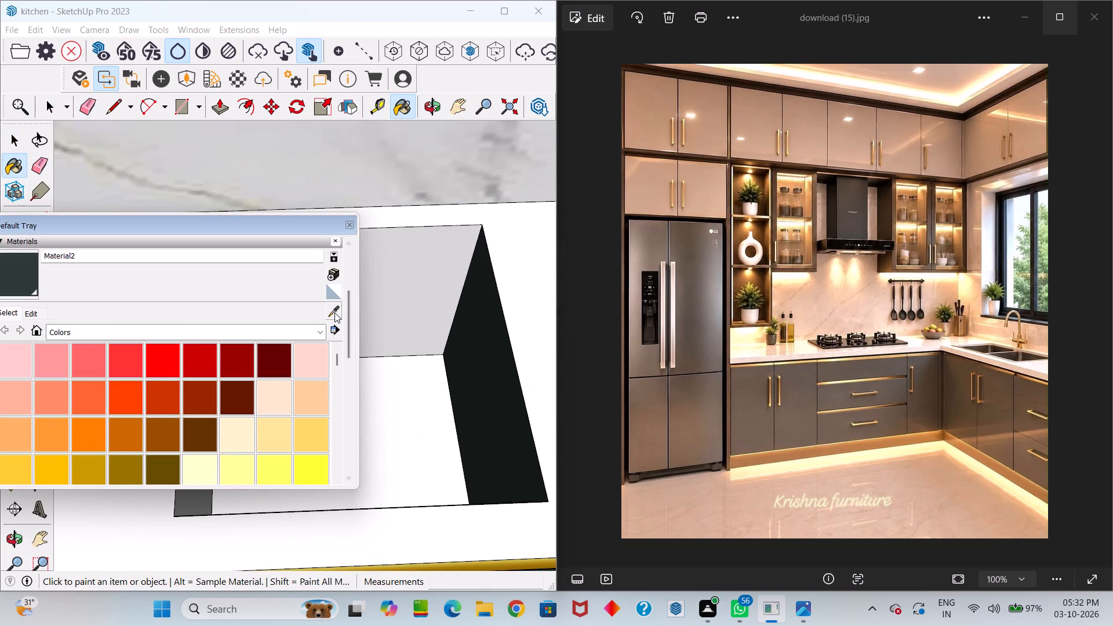
click(334, 312)
click(431, 281)
click(483, 333)
scroll(458, 293, down, 8)
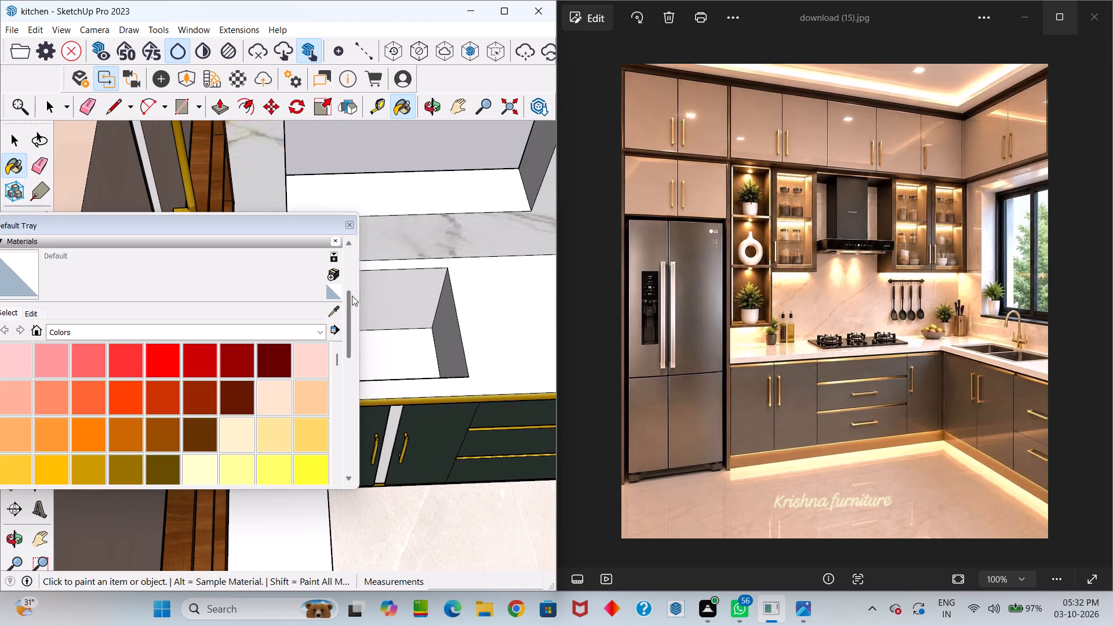
key(space)
click(352, 225)
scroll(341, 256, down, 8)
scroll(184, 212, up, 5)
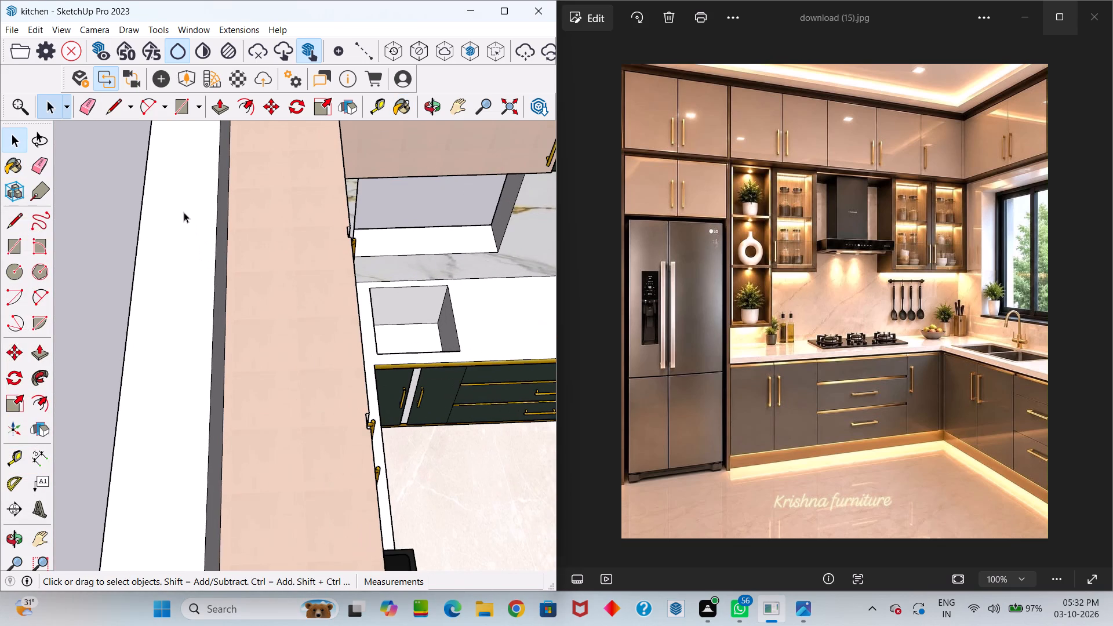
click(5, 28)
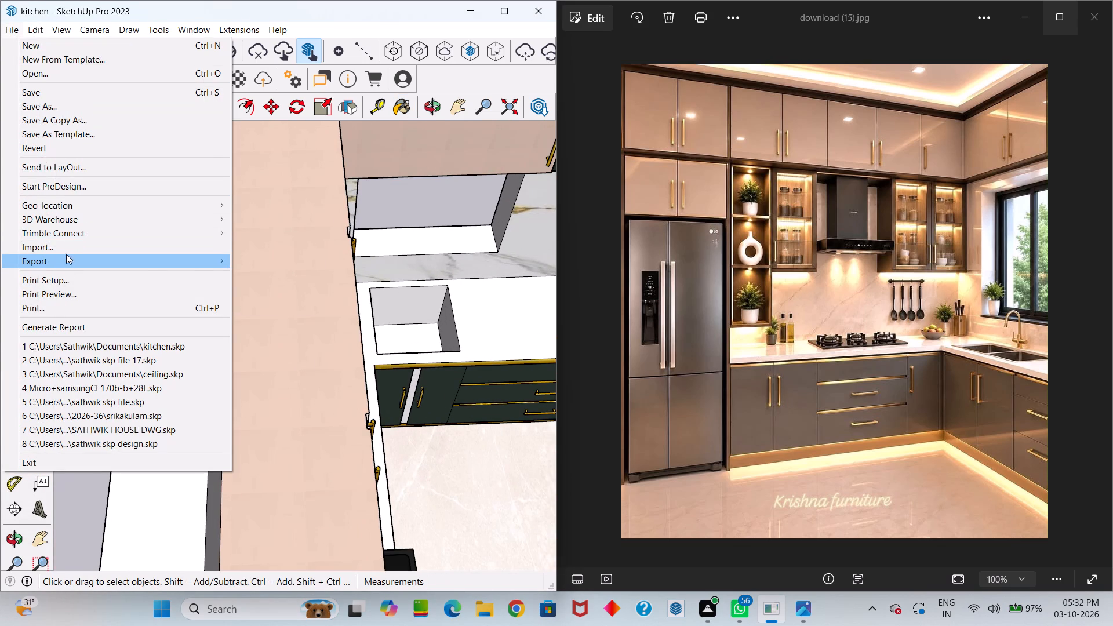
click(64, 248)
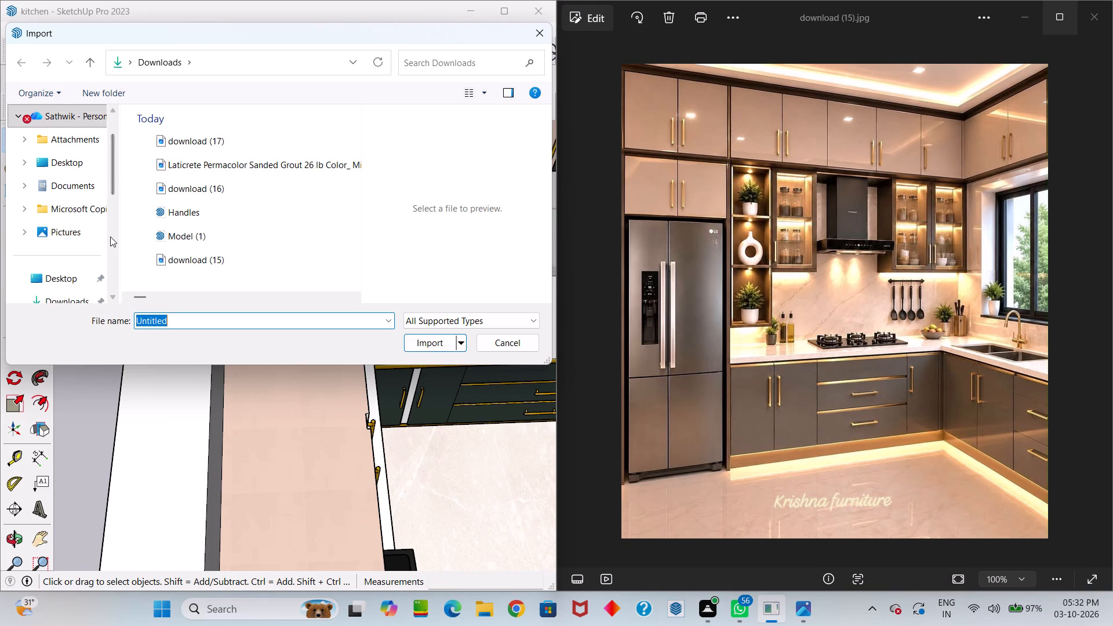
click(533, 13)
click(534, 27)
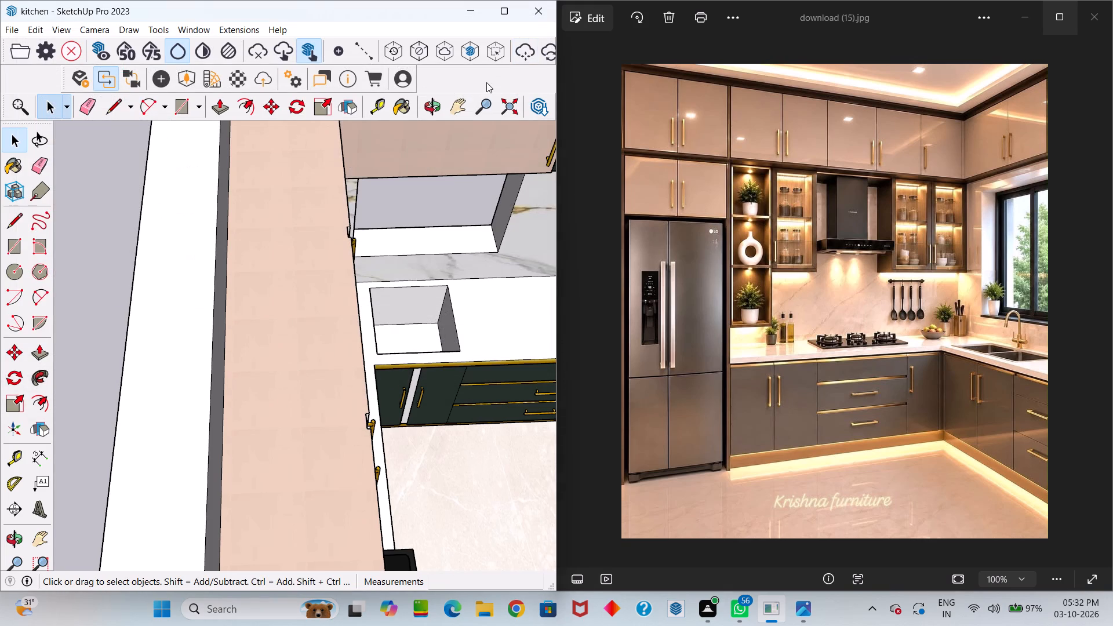
Examine the kitchen layout from above and the base cabinet doors and handles between the refrigerator and the hob.
scroll(422, 172, down, 20)
scroll(422, 172, down, 5)
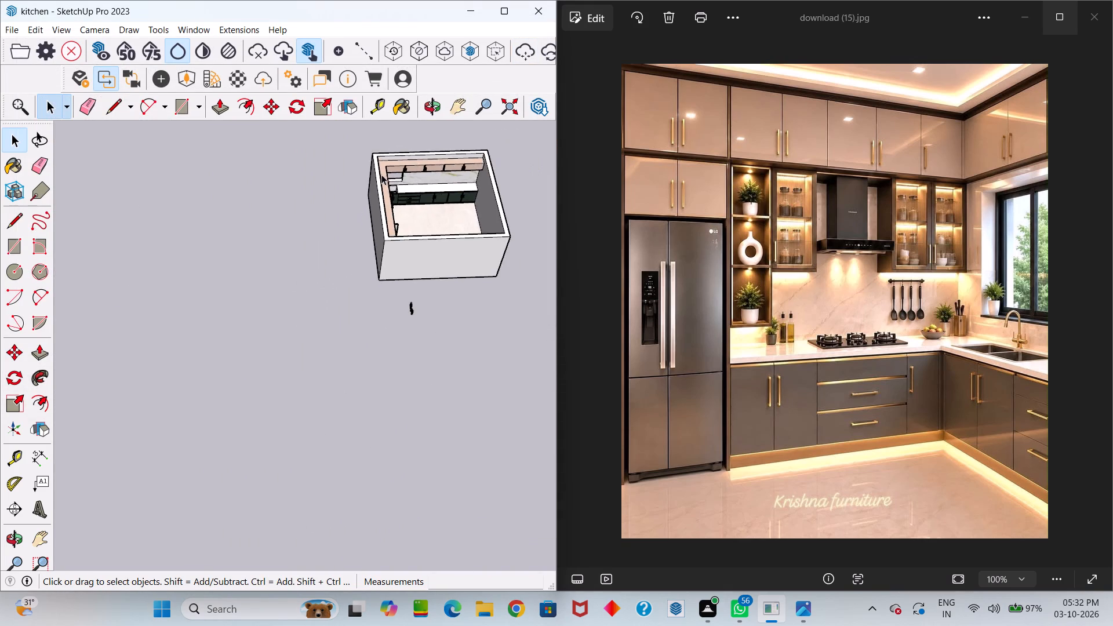
scroll(381, 174, down, 18)
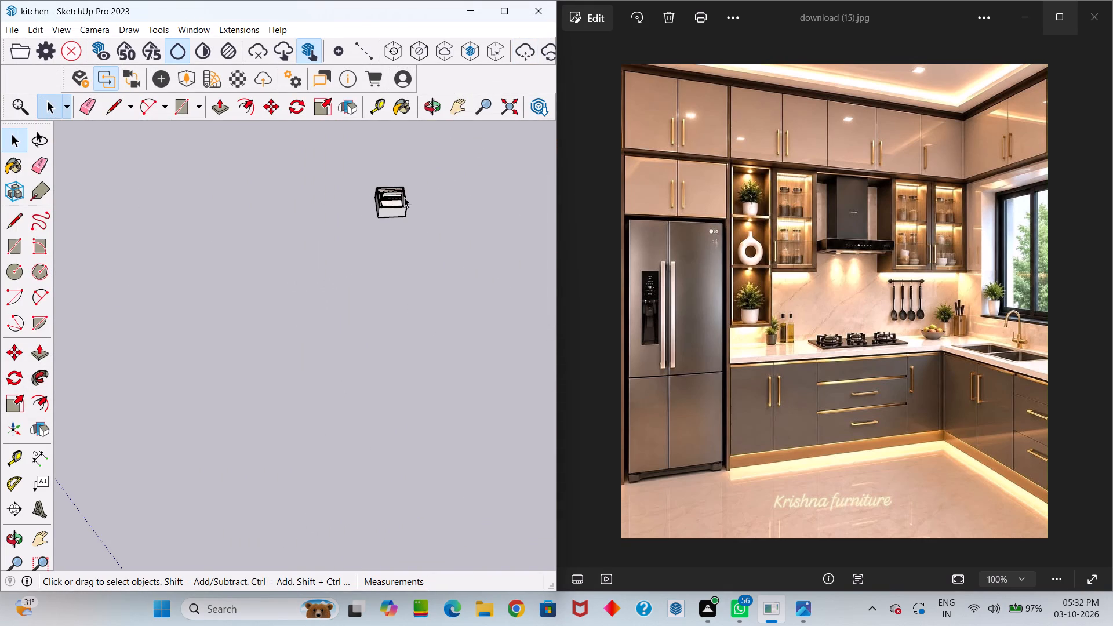
scroll(404, 196, up, 18)
scroll(399, 194, up, 4)
middle_drag(351, 194, 296, 192)
scroll(340, 193, down, 1)
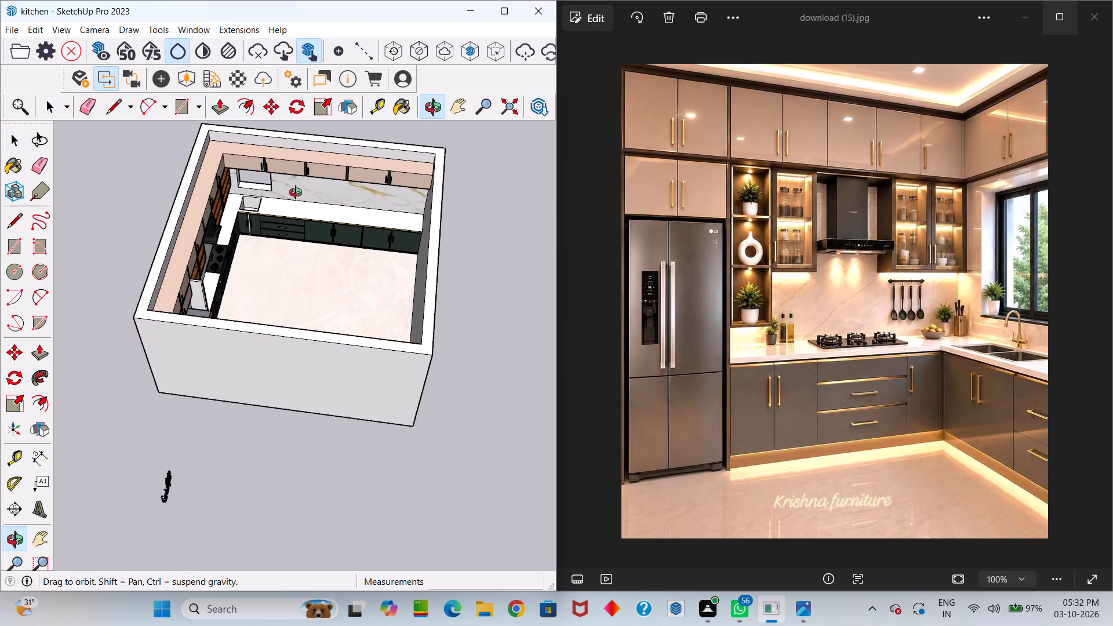
middle_drag(296, 192, 246, 201)
scroll(259, 198, up, 6)
middle_drag(264, 200, 116, 150)
scroll(264, 200, down, 1)
scroll(143, 152, up, 1)
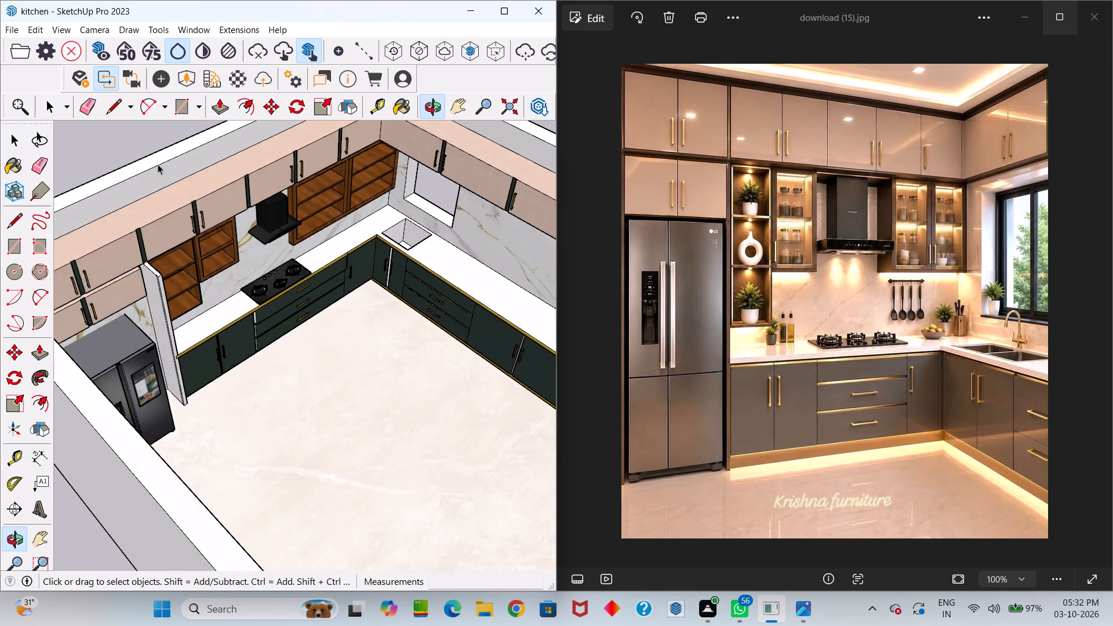
middle_drag(219, 261, 111, 219)
scroll(191, 286, up, 5)
scroll(255, 344, up, 2)
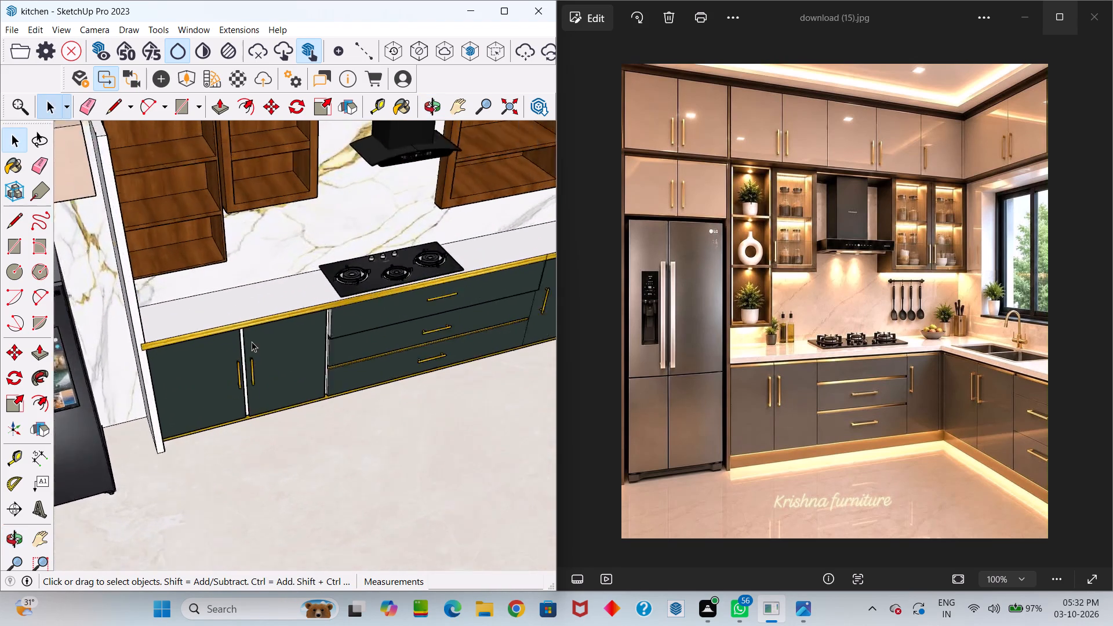
scroll(252, 341, up, 19)
middle_drag(260, 385, 318, 384)
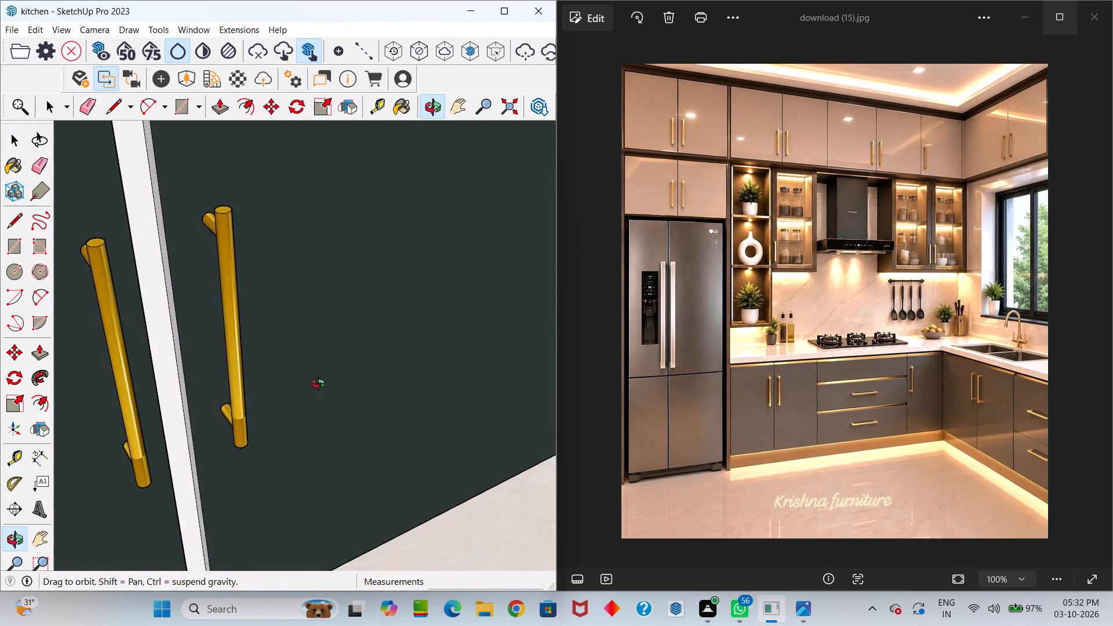
middle_drag(318, 384, 472, 330)
scroll(451, 334, down, 7)
Review the whole kitchen interior, including the upper cabinets, open wooden shelves, chimney hood and sink cut-out.
scroll(447, 323, down, 7)
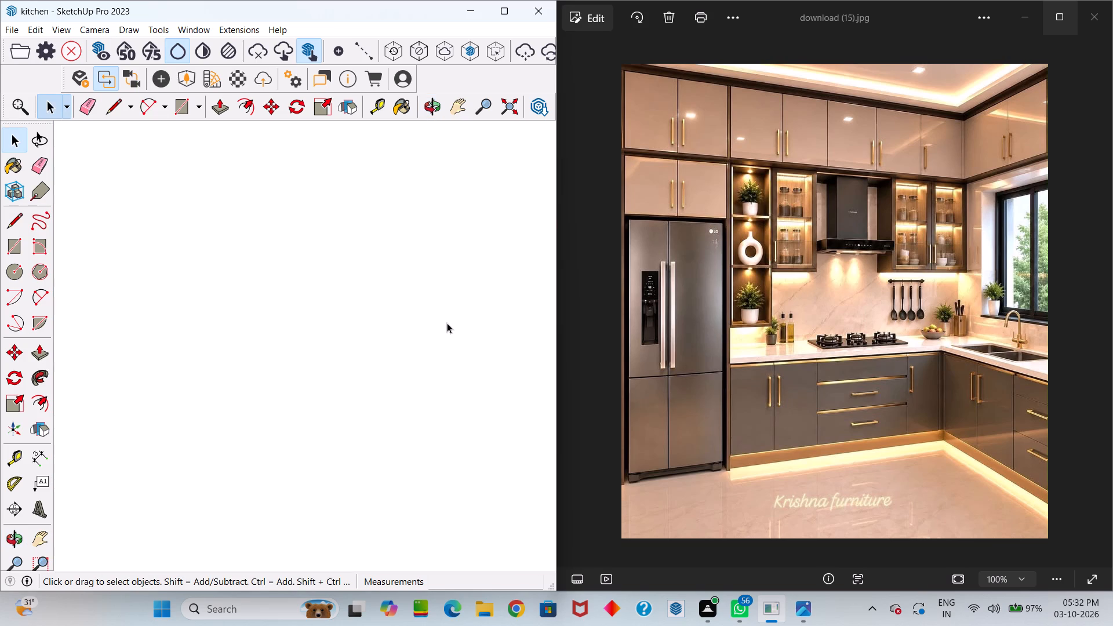
scroll(447, 323, down, 2)
middle_drag(437, 318, 343, 295)
scroll(341, 292, down, 15)
scroll(337, 293, up, 3)
scroll(332, 294, down, 7)
scroll(332, 294, down, 20)
scroll(332, 294, down, 12)
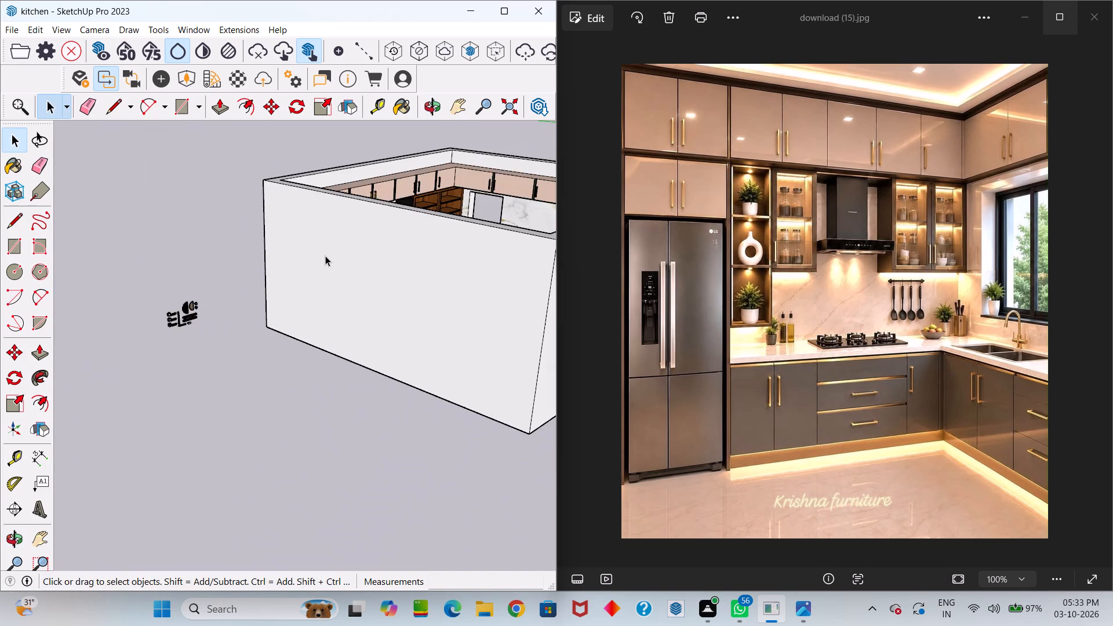
scroll(325, 256, down, 15)
middle_drag(417, 205, 322, 284)
scroll(323, 284, up, 1)
scroll(419, 231, up, 17)
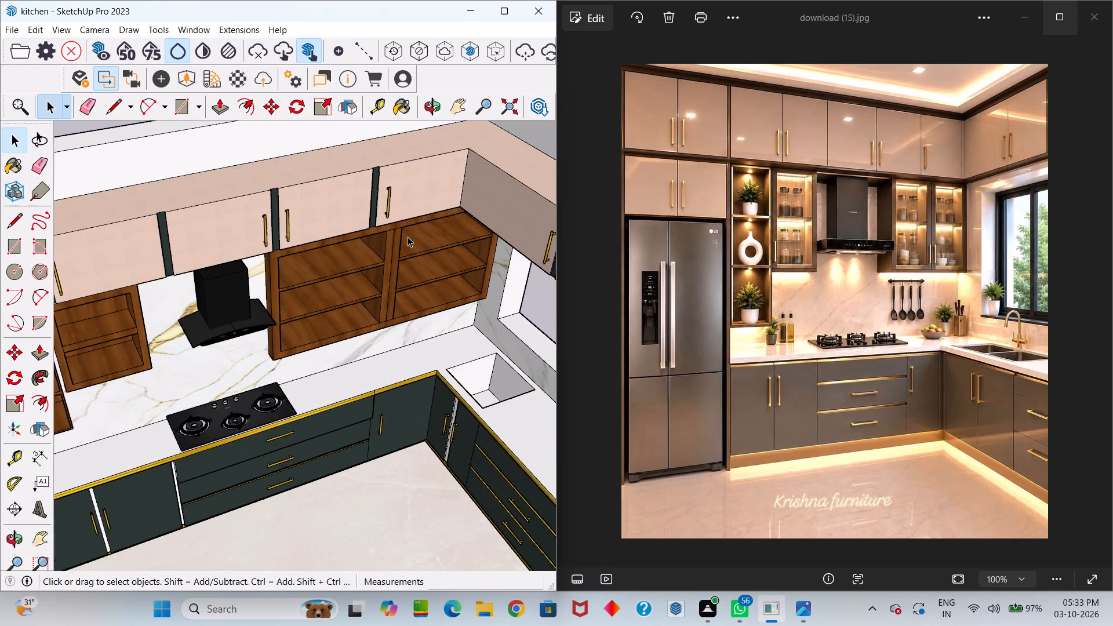
middle_drag(367, 298, 299, 250)
scroll(297, 250, up, 1)
scroll(290, 252, down, 13)
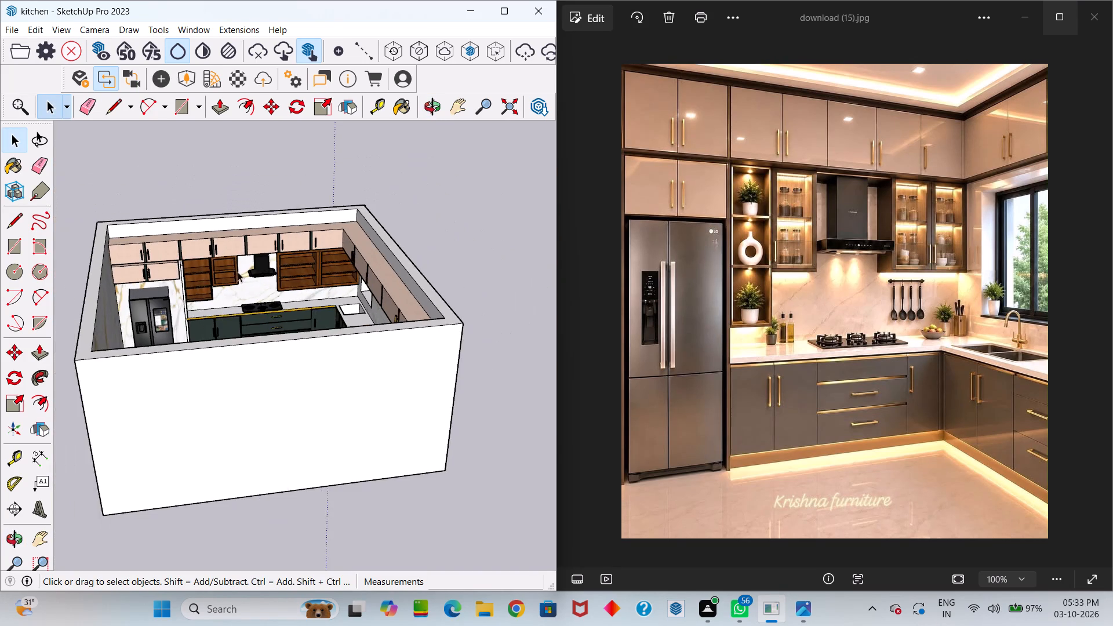
Inspect the gold trim under the countertop edge above the base cabinets beside the hob.
scroll(202, 292, up, 17)
middle_drag(249, 395, 248, 374)
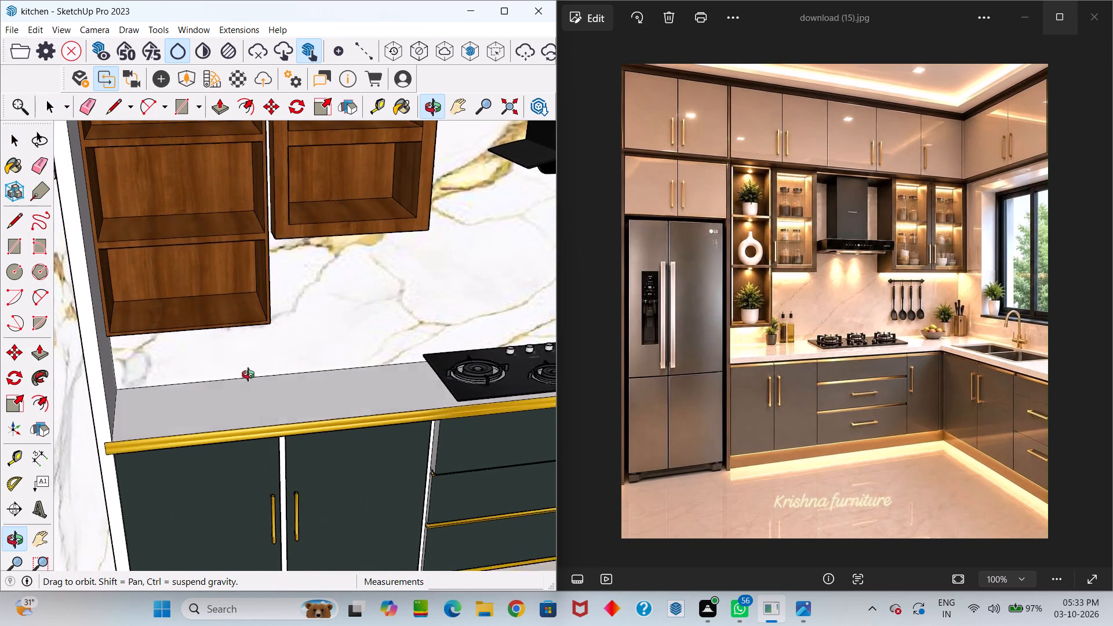
middle_drag(248, 374, 366, 344)
scroll(366, 352, up, 1)
scroll(359, 407, up, 1)
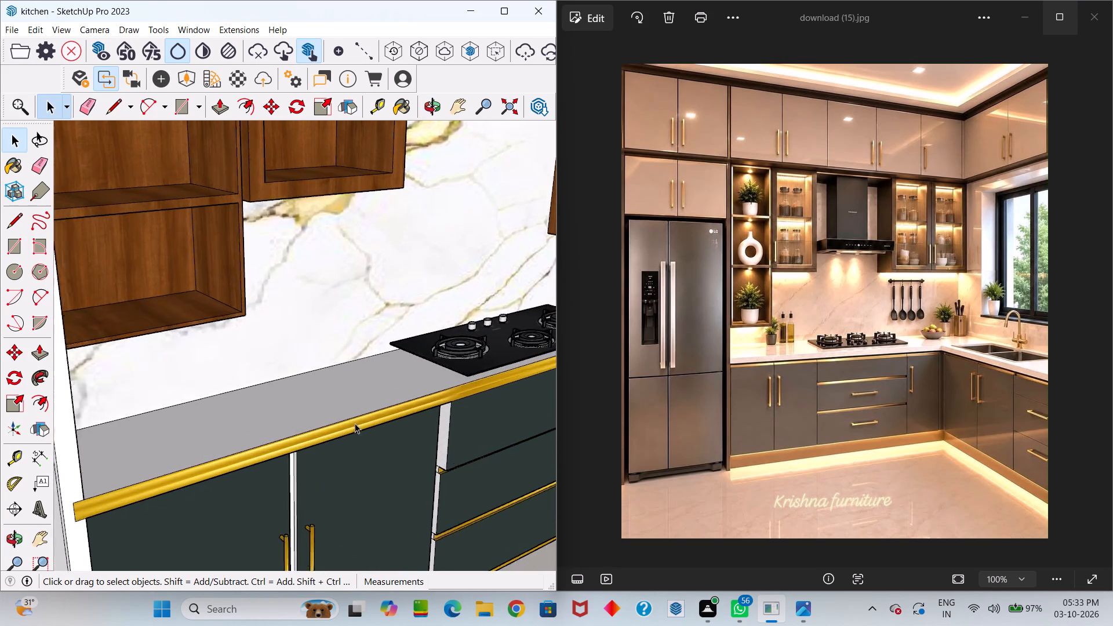
scroll(355, 423, up, 6)
middle_drag(337, 434, 317, 401)
scroll(318, 406, up, 7)
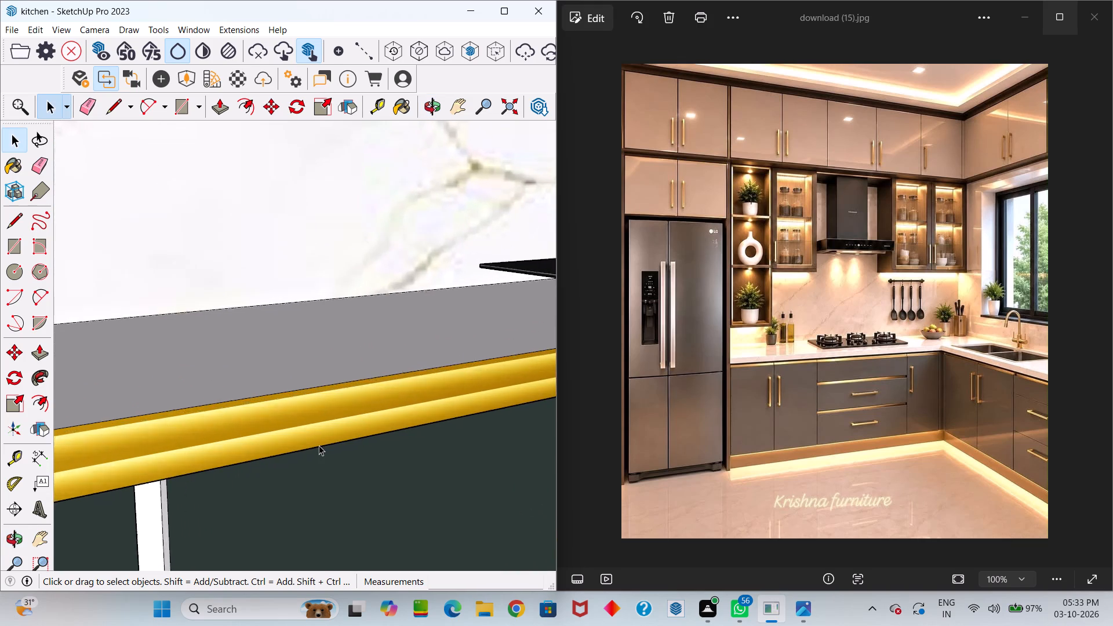
scroll(319, 445, up, 2)
middle_drag(322, 437, 329, 489)
scroll(329, 489, up, 6)
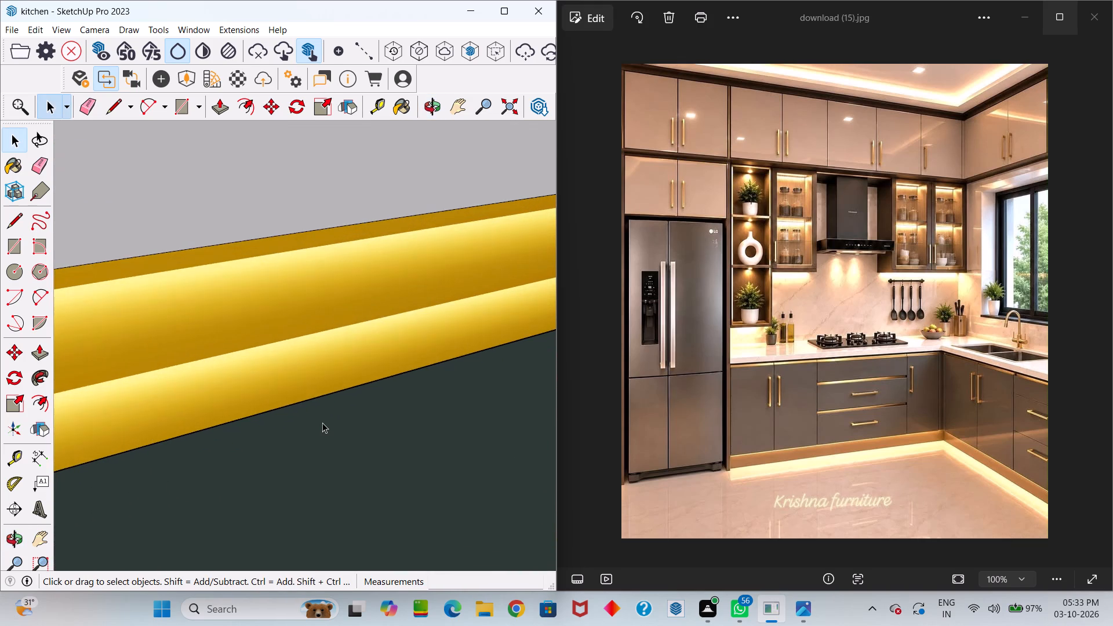
scroll(322, 423, up, 2)
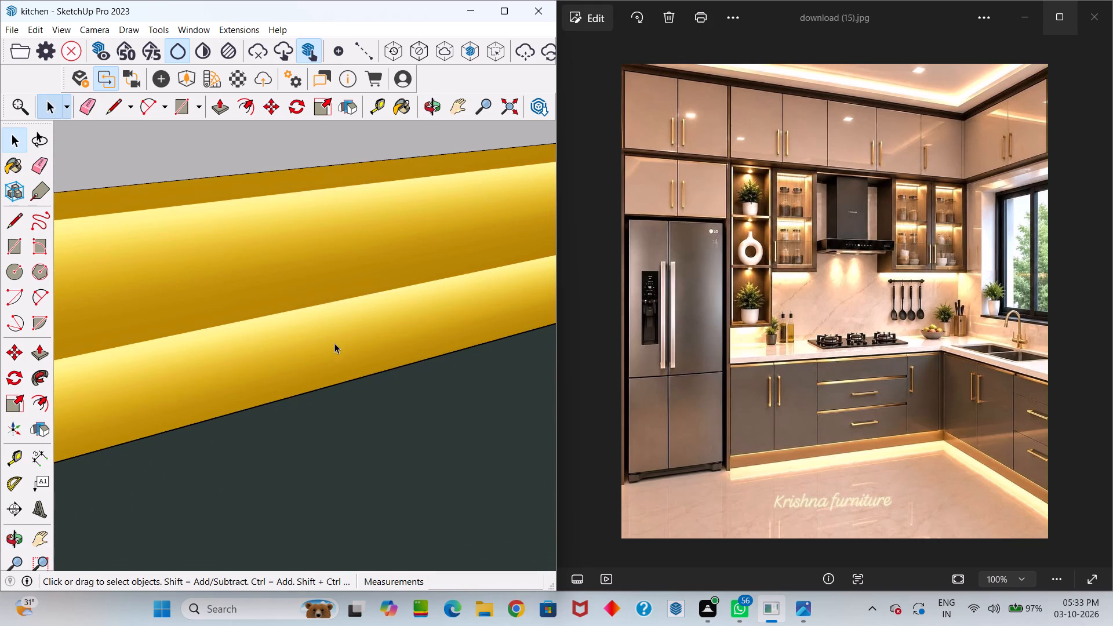
scroll(323, 282, down, 20)
scroll(309, 259, down, 13)
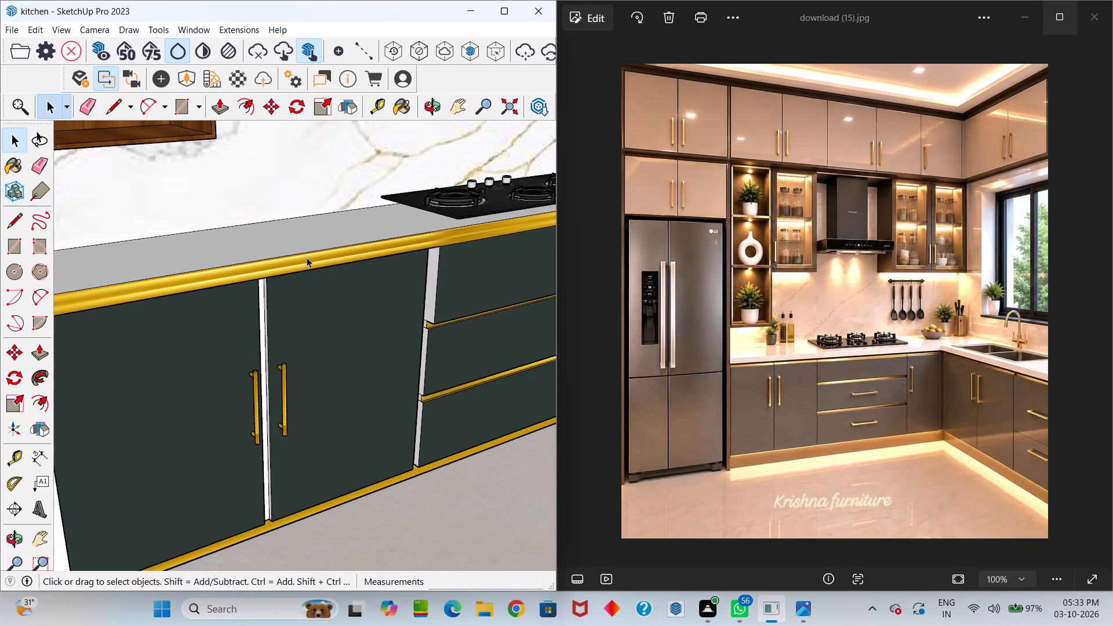
scroll(307, 257, down, 14)
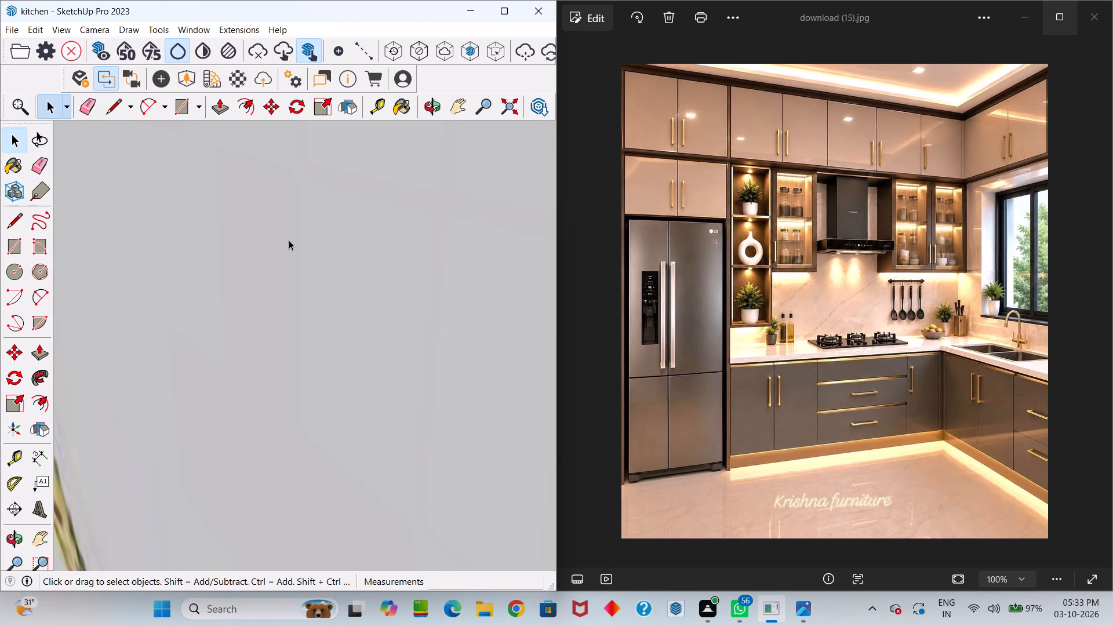
scroll(481, 2, down, 5)
scroll(445, 162, down, 3)
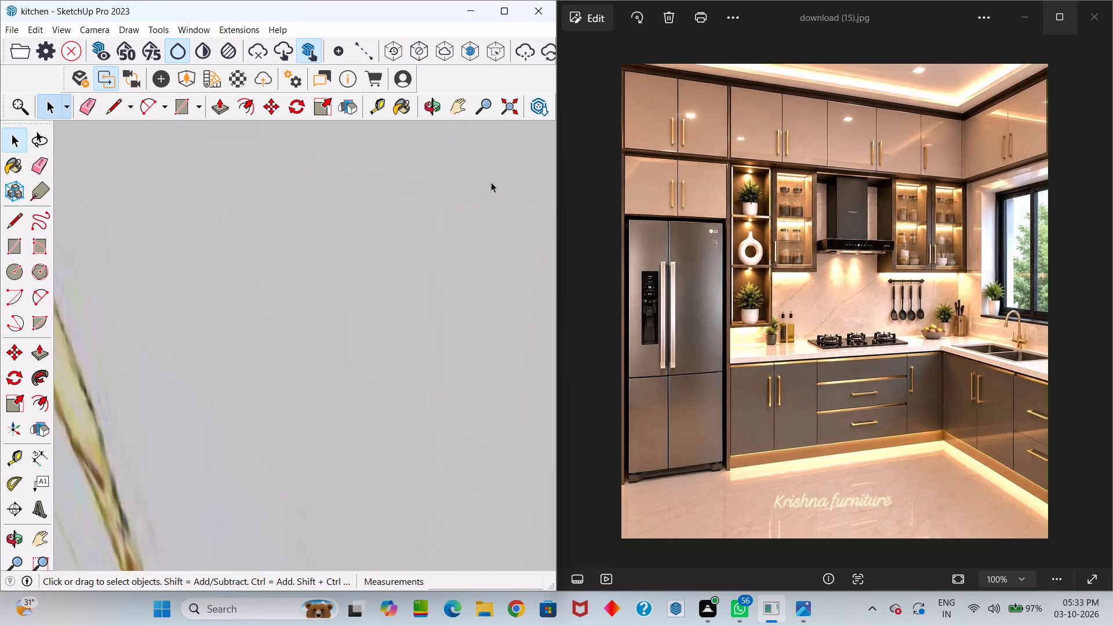
Review the whole kitchen from above, including the refrigerator, hob, base cabinets and the sink cut-out in the side countertop.
scroll(491, 182, down, 16)
scroll(384, 290, up, 4)
scroll(385, 304, down, 8)
scroll(361, 350, up, 2)
scroll(337, 329, down, 20)
scroll(337, 329, down, 10)
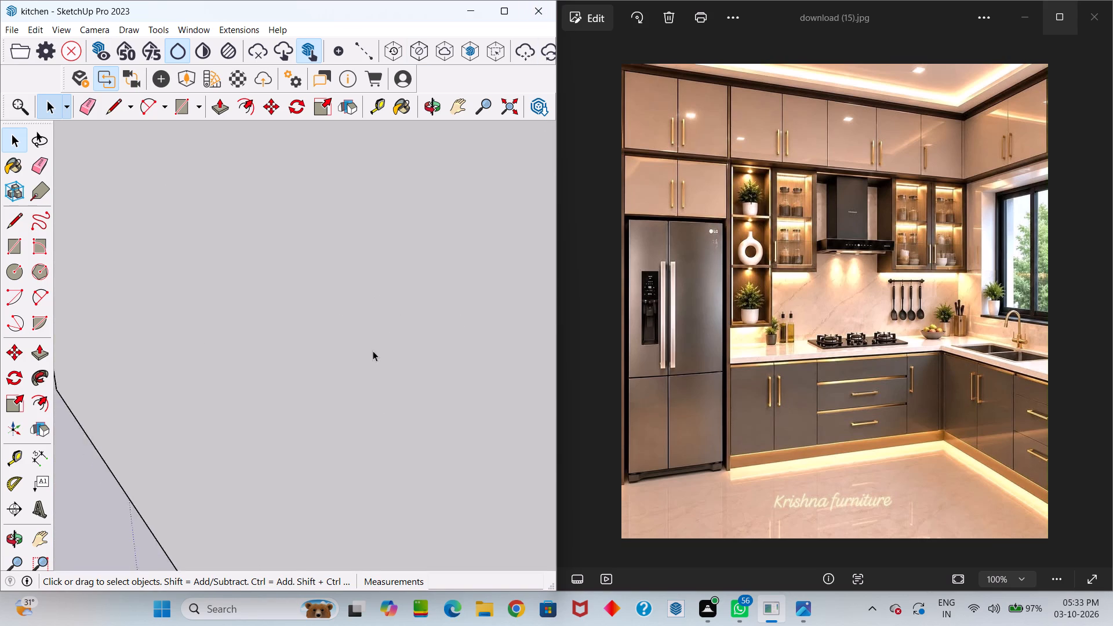
scroll(373, 351, down, 11)
scroll(390, 289, down, 1)
middle_drag(393, 291, 356, 403)
middle_drag(352, 401, 335, 410)
drag(351, 401, 335, 410)
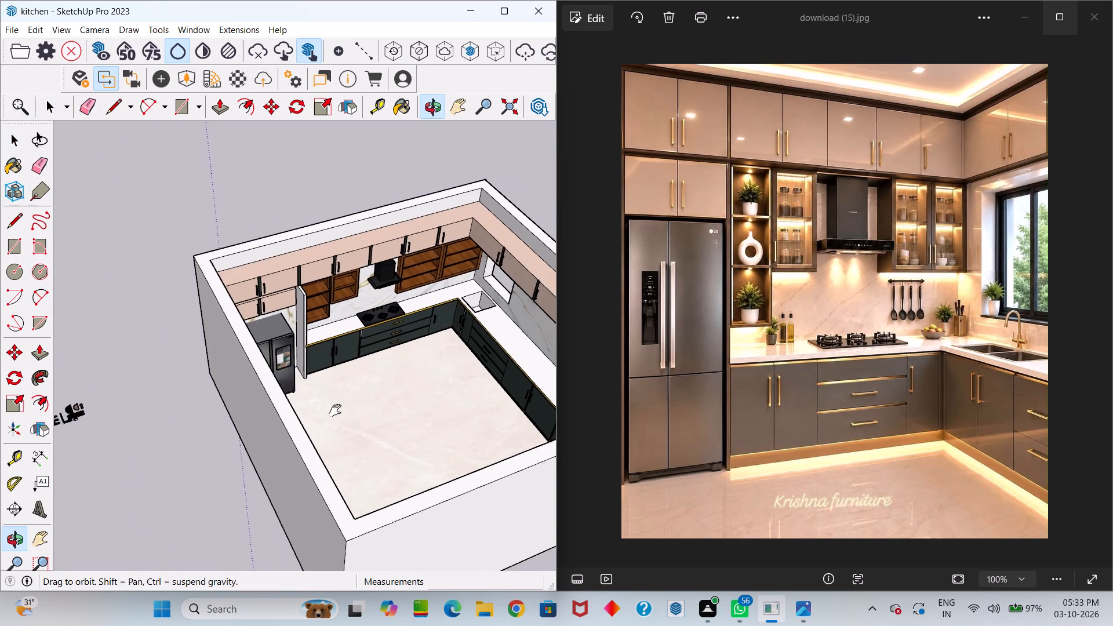
drag(335, 410, 246, 415)
middle_drag(335, 410, 242, 411)
scroll(346, 395, up, 6)
middle_drag(372, 377, 237, 504)
scroll(277, 347, down, 6)
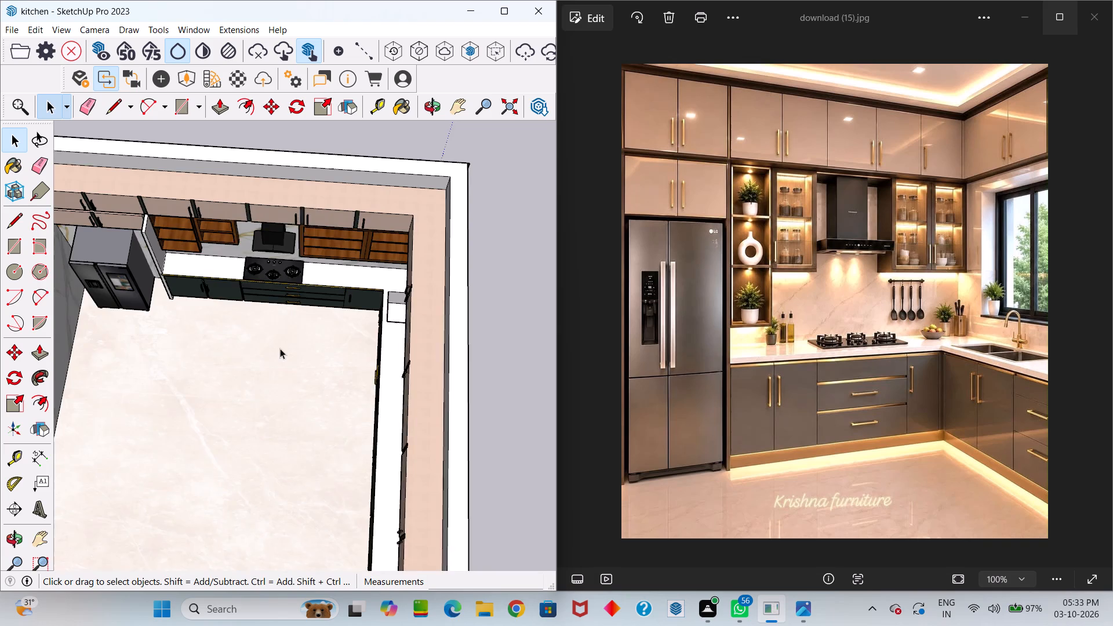
Start a model import and search the Downloads folder for "sink", clearing the search at the end.
click(5, 30)
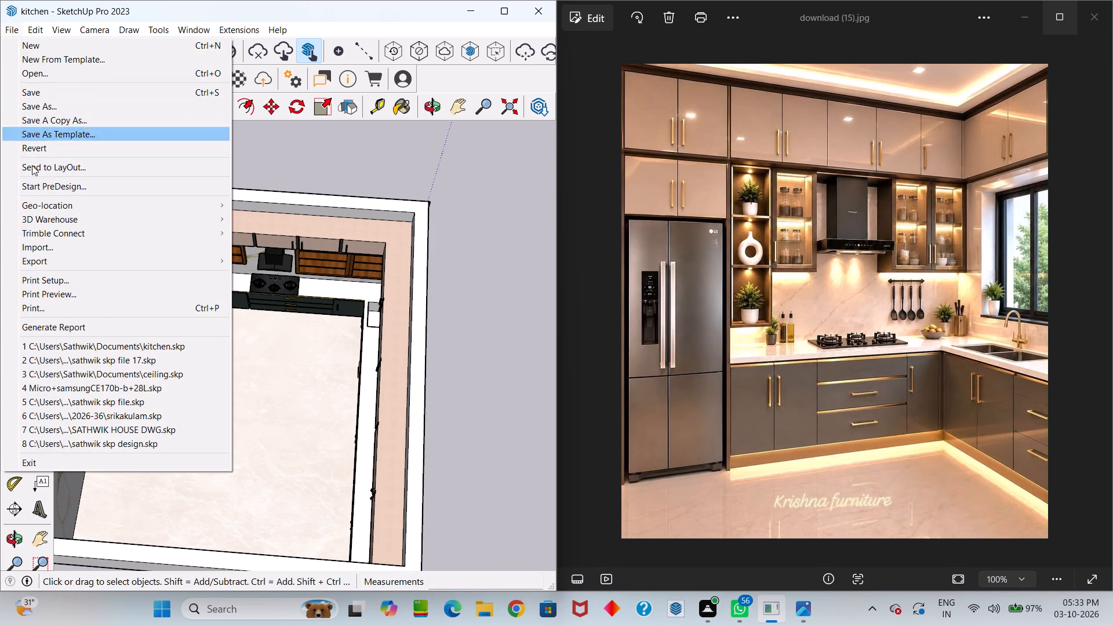
click(48, 251)
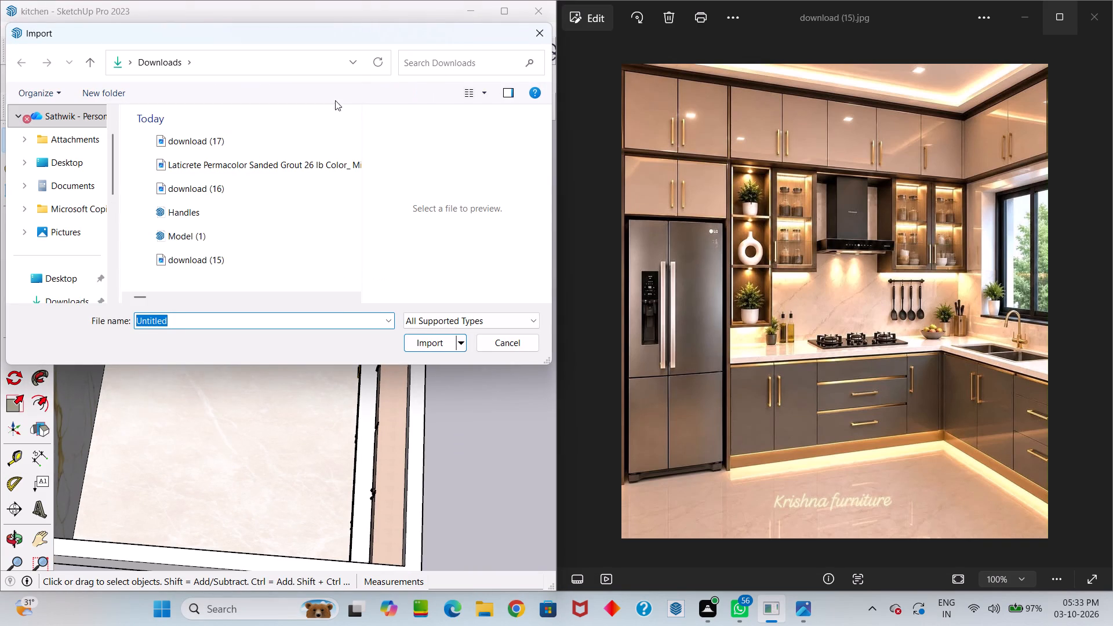
click(494, 65)
key(s)
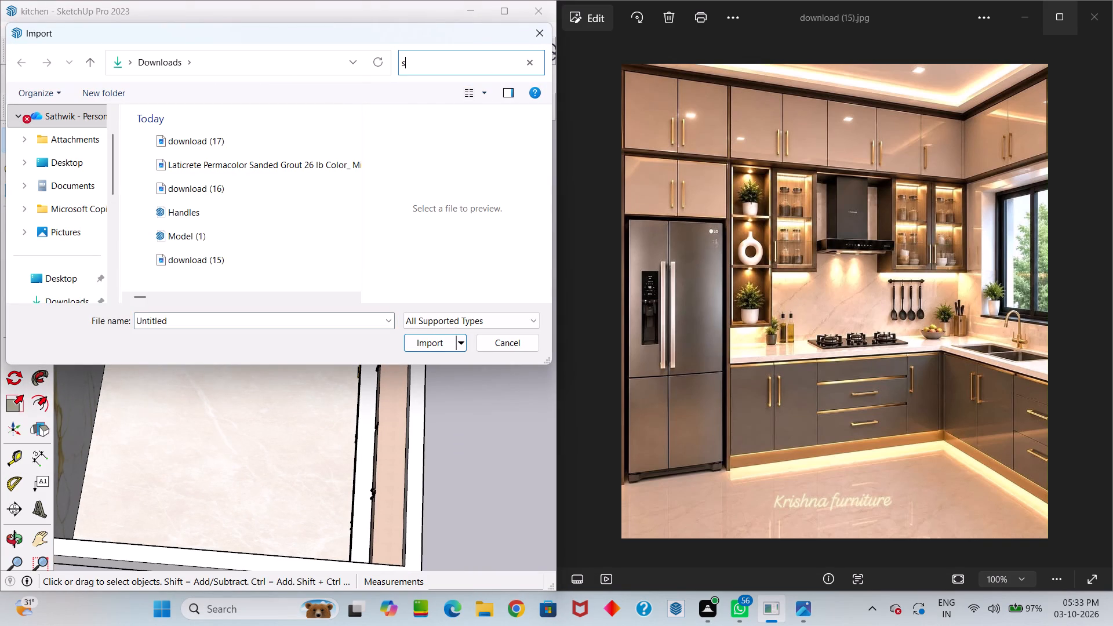
key(i)
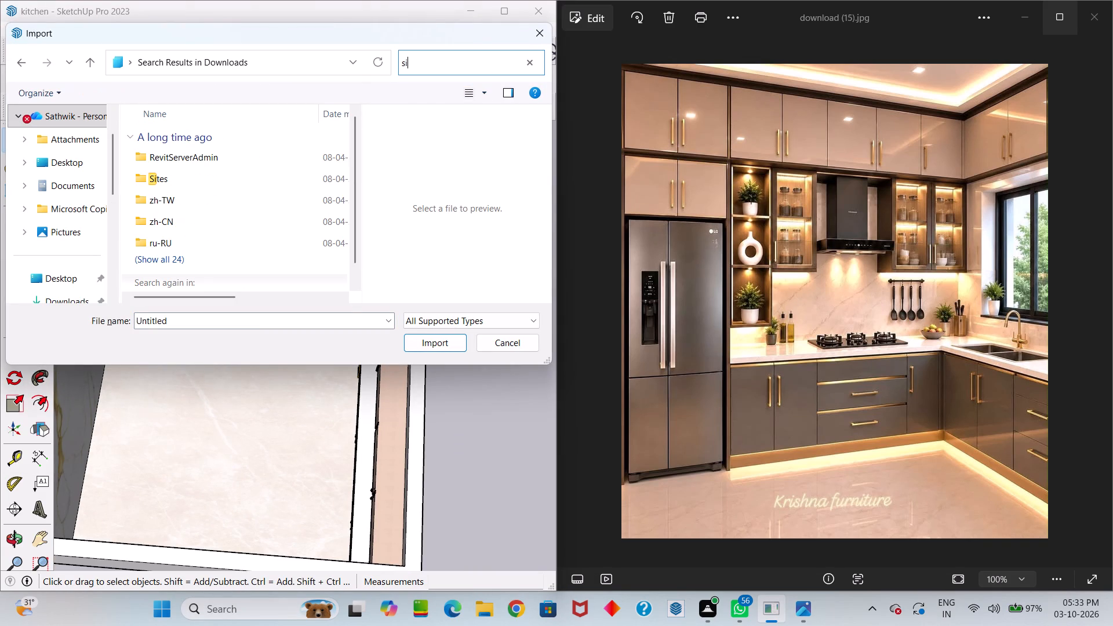
text(nk)
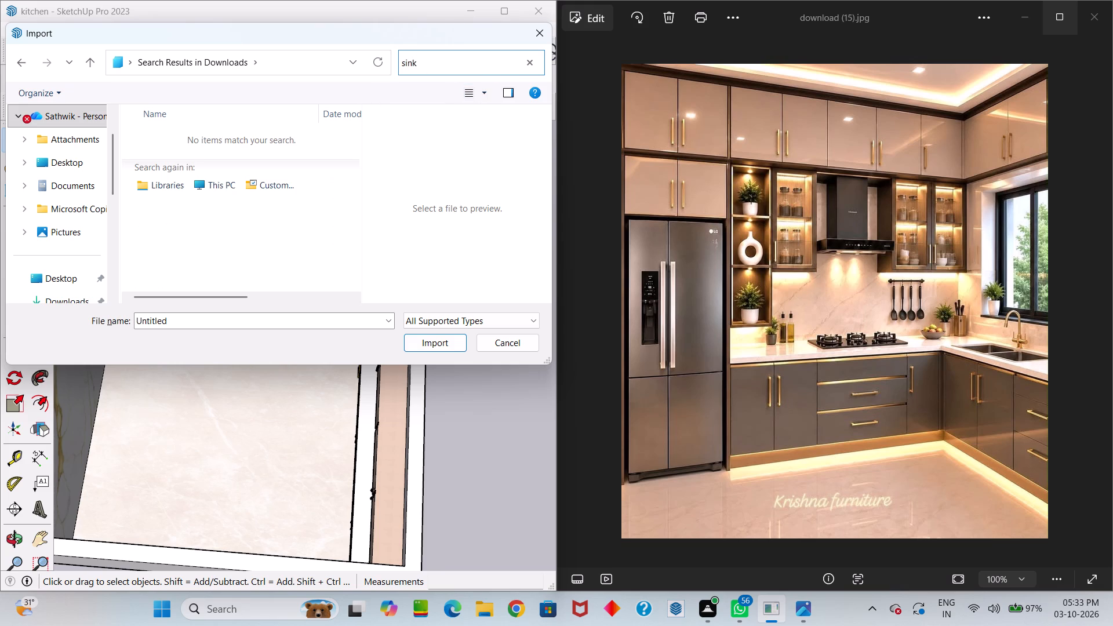
click(530, 63)
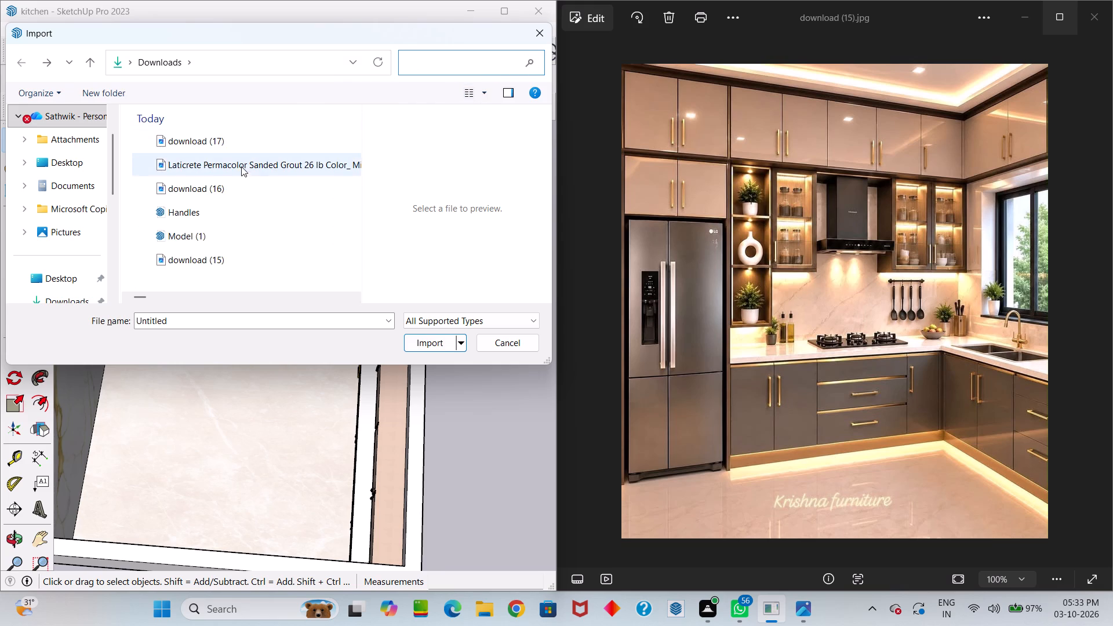
Look through the previews of the Downloads files from yesterday and last week for a sink model to import.
scroll(240, 172, down, 1)
click(235, 139)
right_click(232, 169)
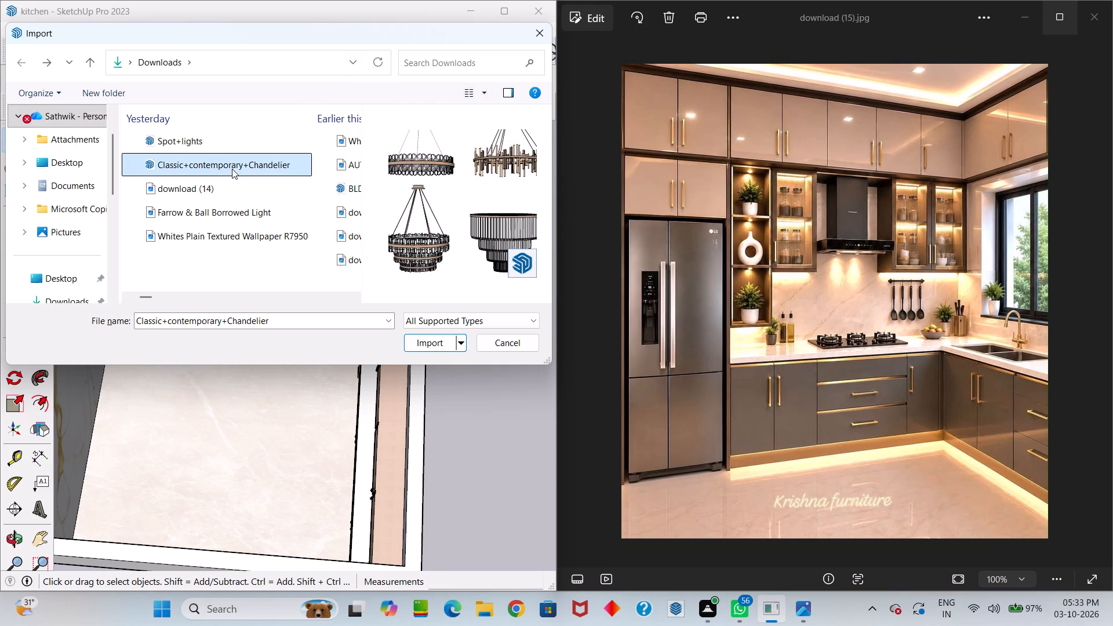
right_click(201, 192)
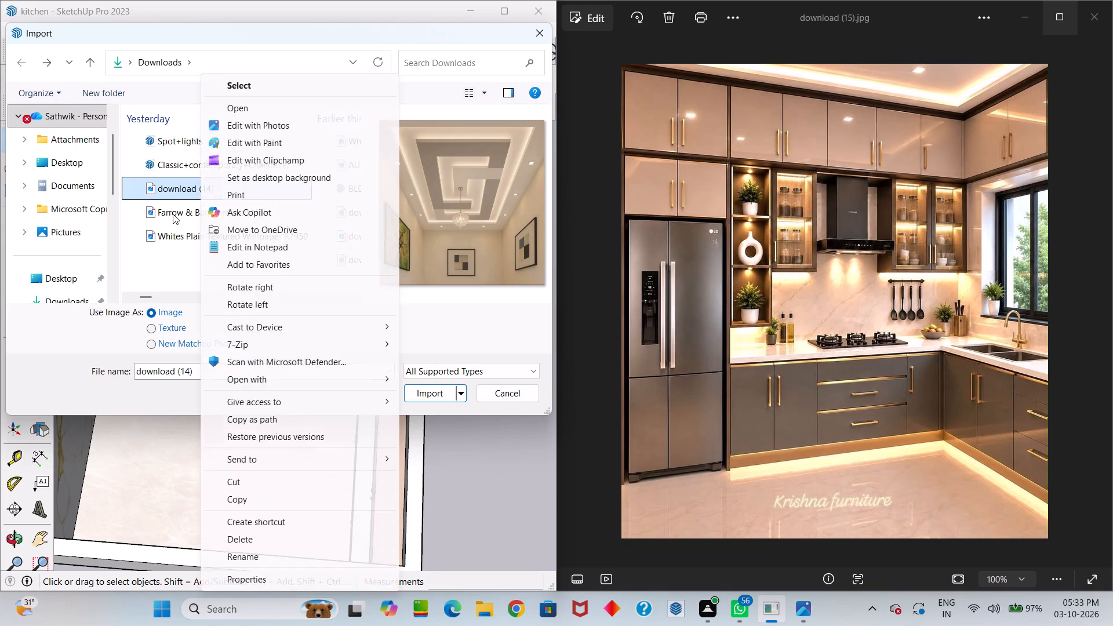
click(173, 214)
click(172, 231)
scroll(194, 210, down, 3)
click(190, 183)
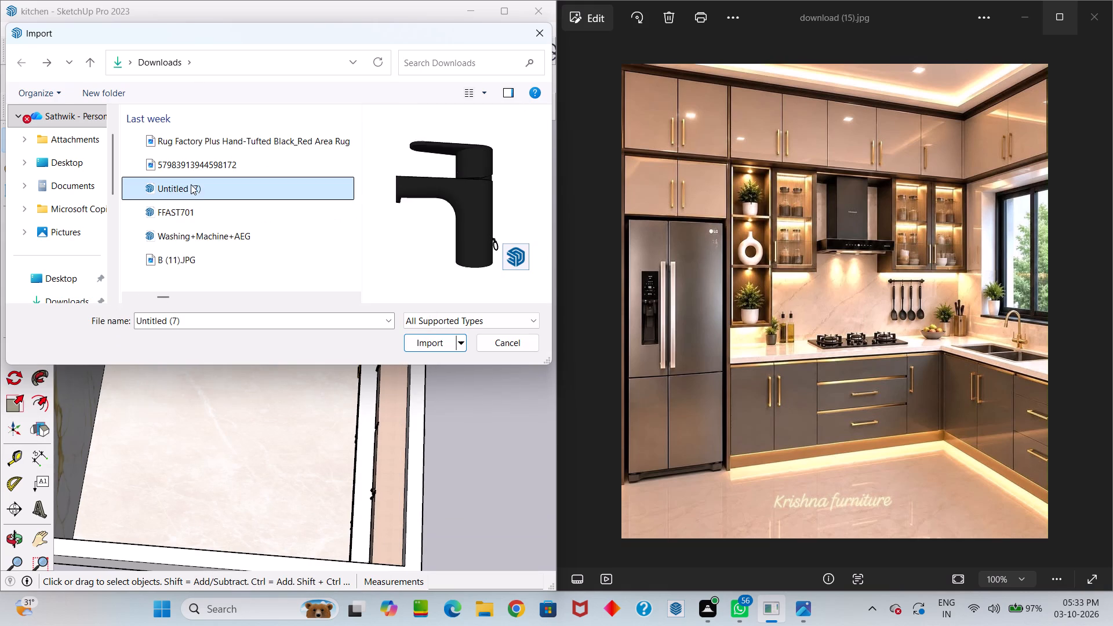
click(180, 211)
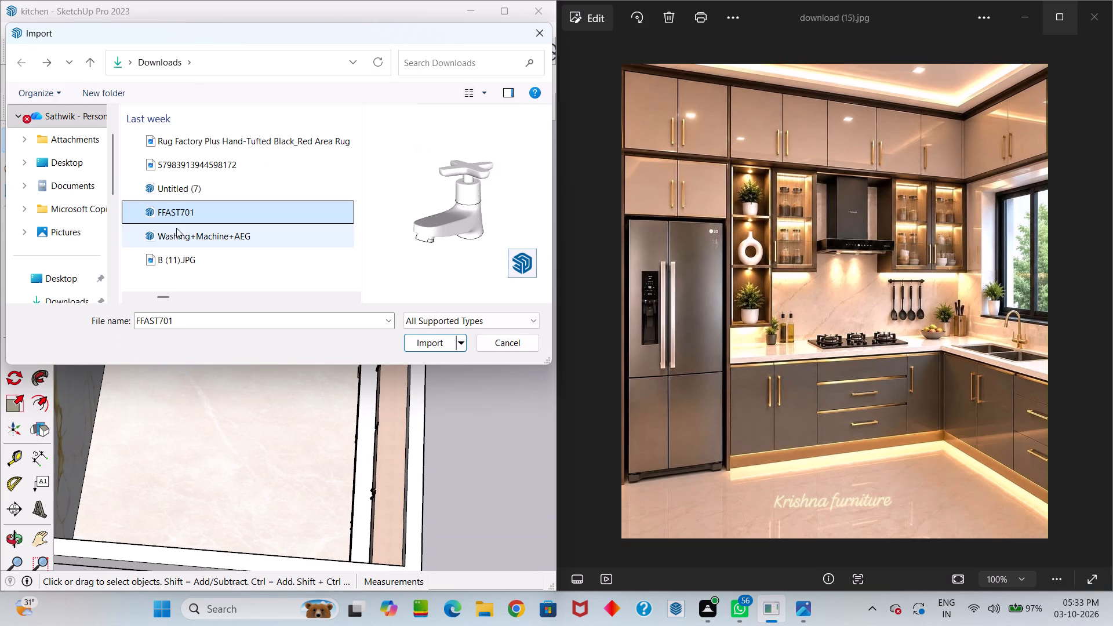
click(177, 228)
click(174, 258)
scroll(177, 251, down, 1)
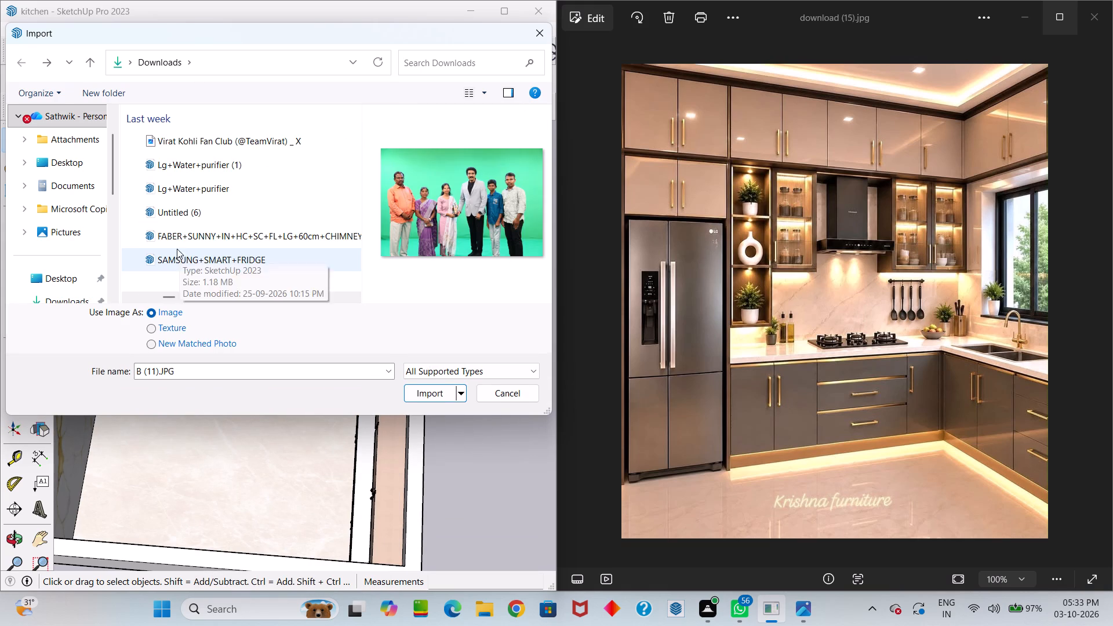
click(176, 234)
click(173, 253)
scroll(191, 231, down, 3)
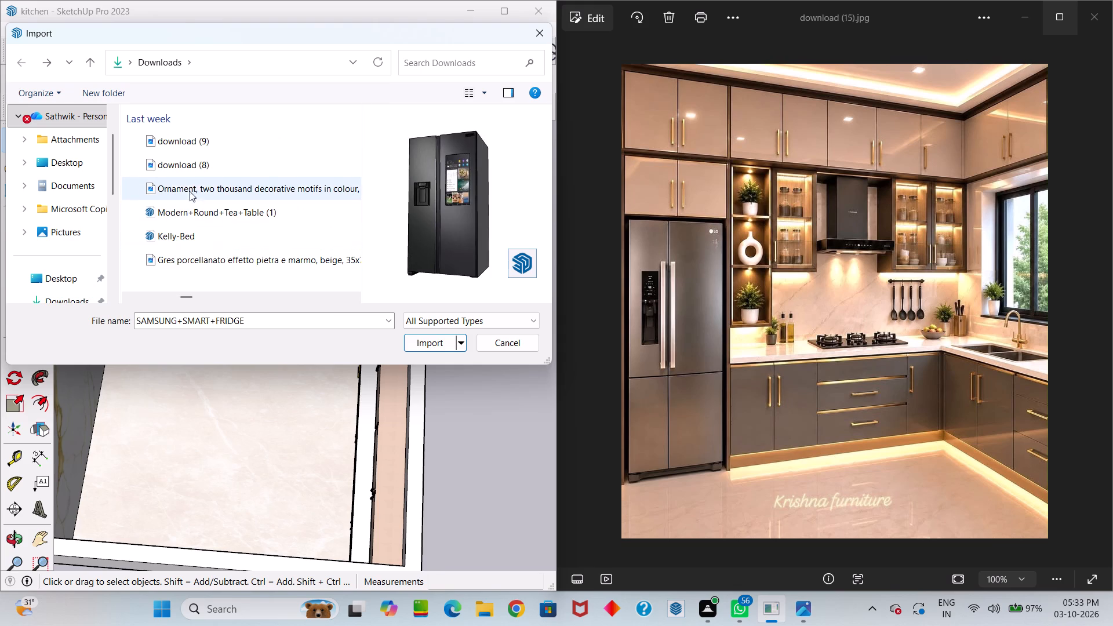
click(197, 165)
click(199, 145)
click(197, 187)
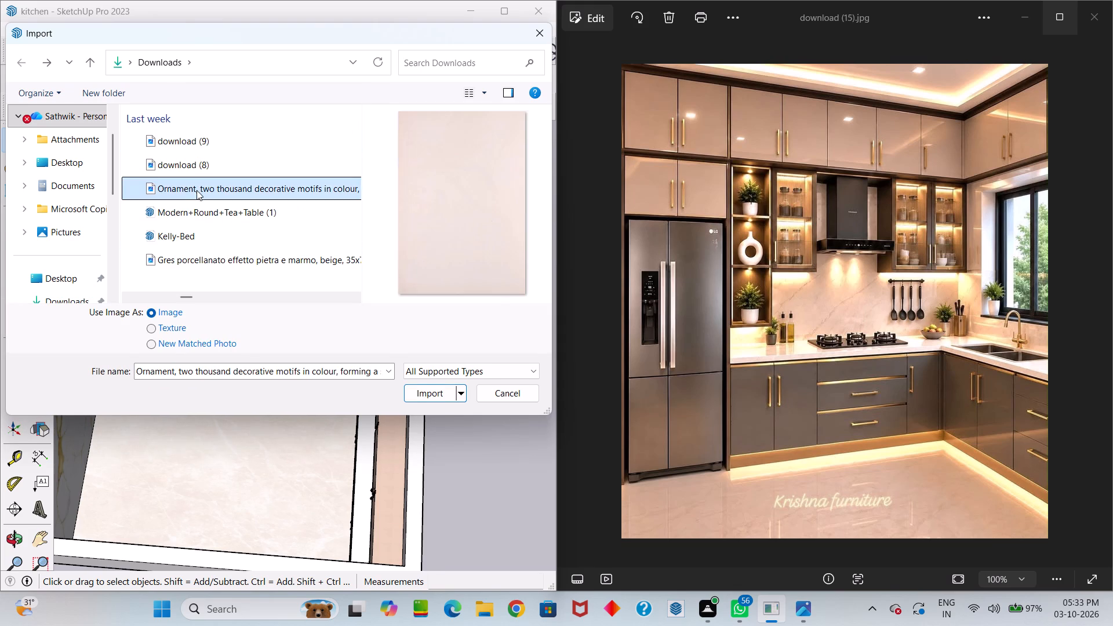
click(191, 205)
click(187, 235)
click(187, 258)
scroll(201, 233, down, 1)
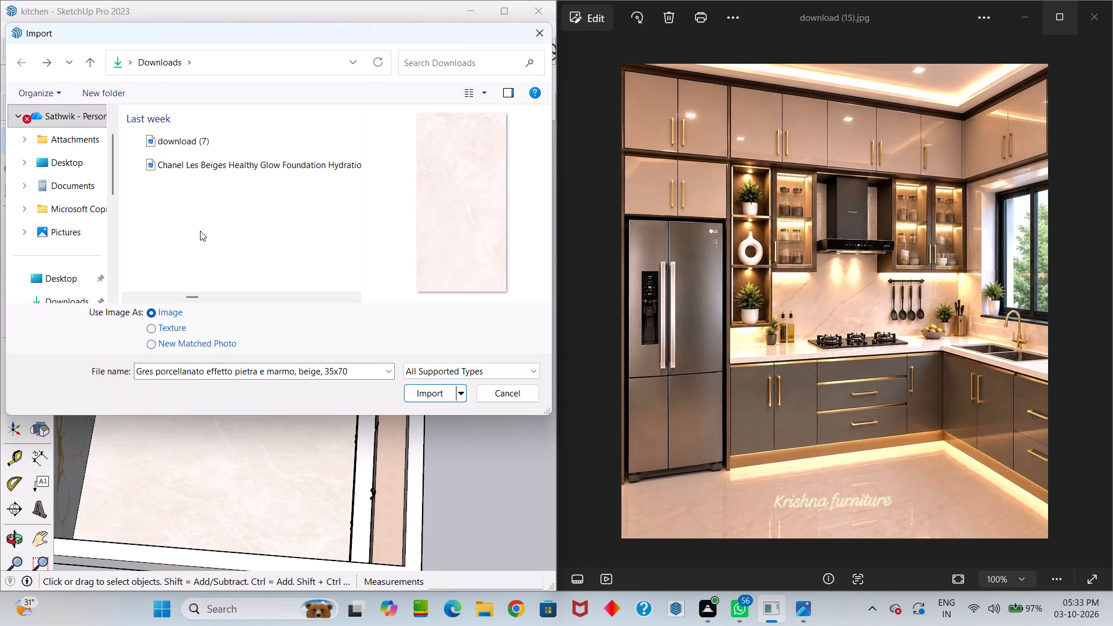
click(207, 139)
click(207, 166)
scroll(207, 166, down, 2)
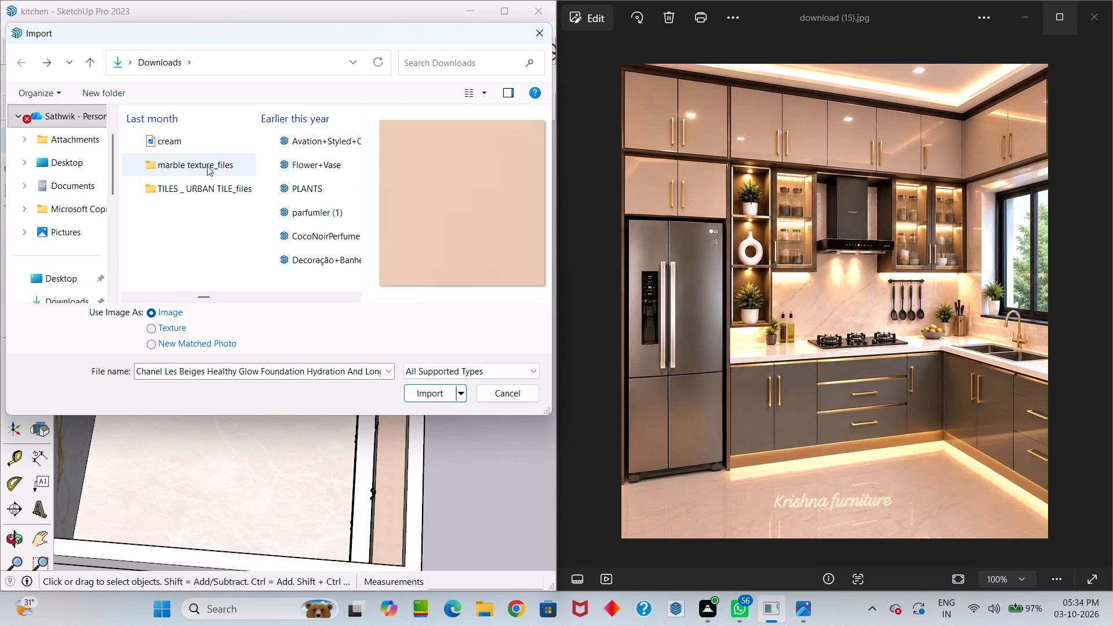
Preview the Downloads files from earlier this year, from the ceiling fan through the Buddha fountain, for a sink model.
click(292, 140)
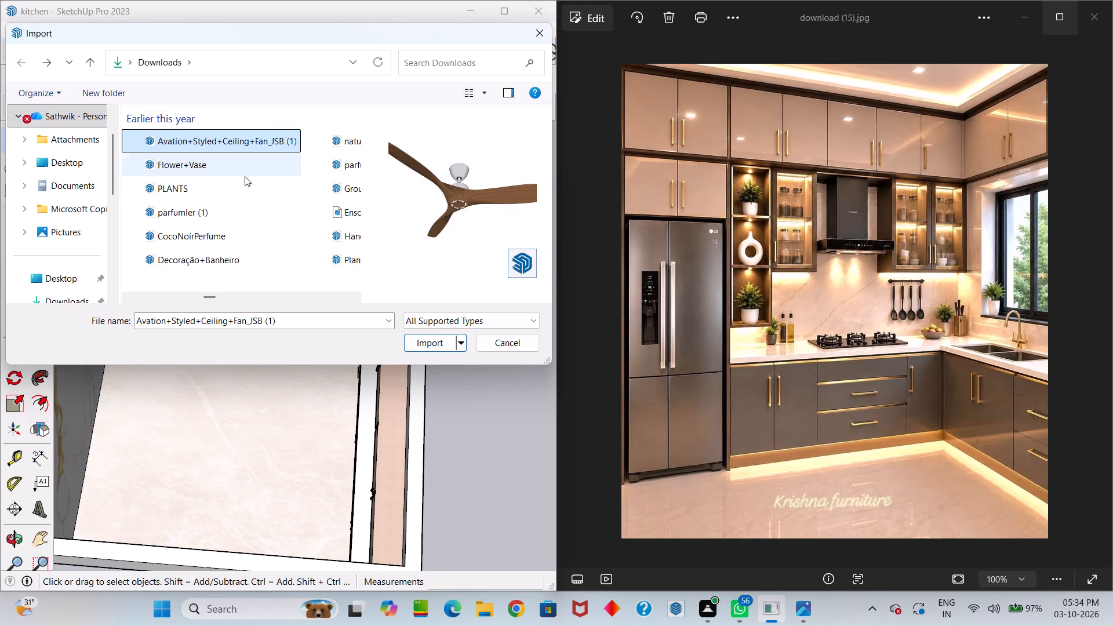
click(216, 185)
click(203, 207)
click(197, 233)
click(192, 261)
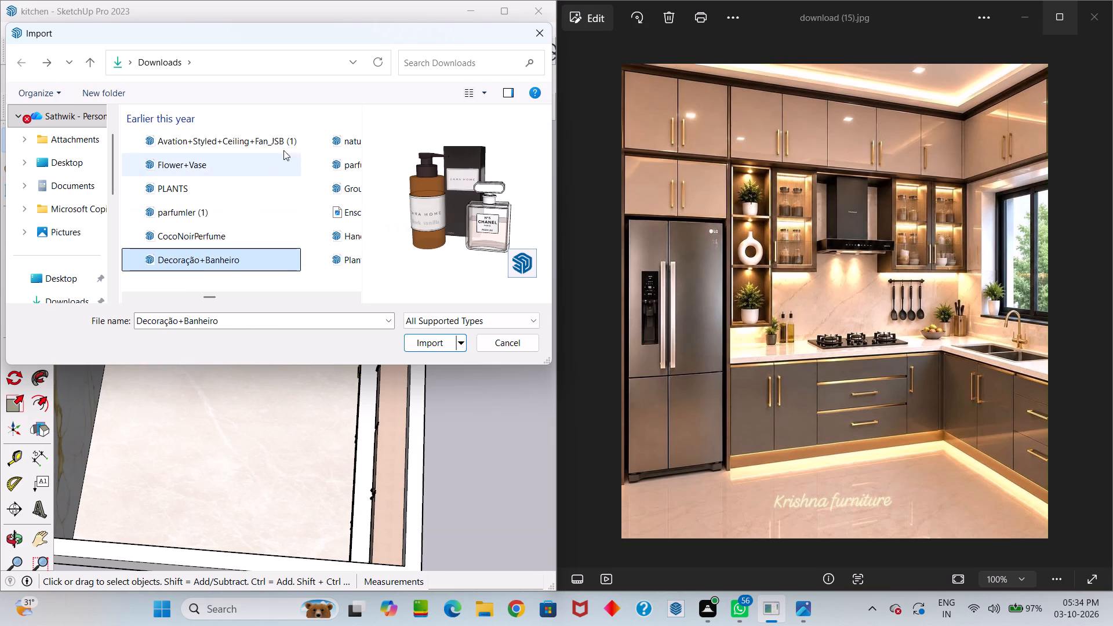
click(341, 139)
click(328, 180)
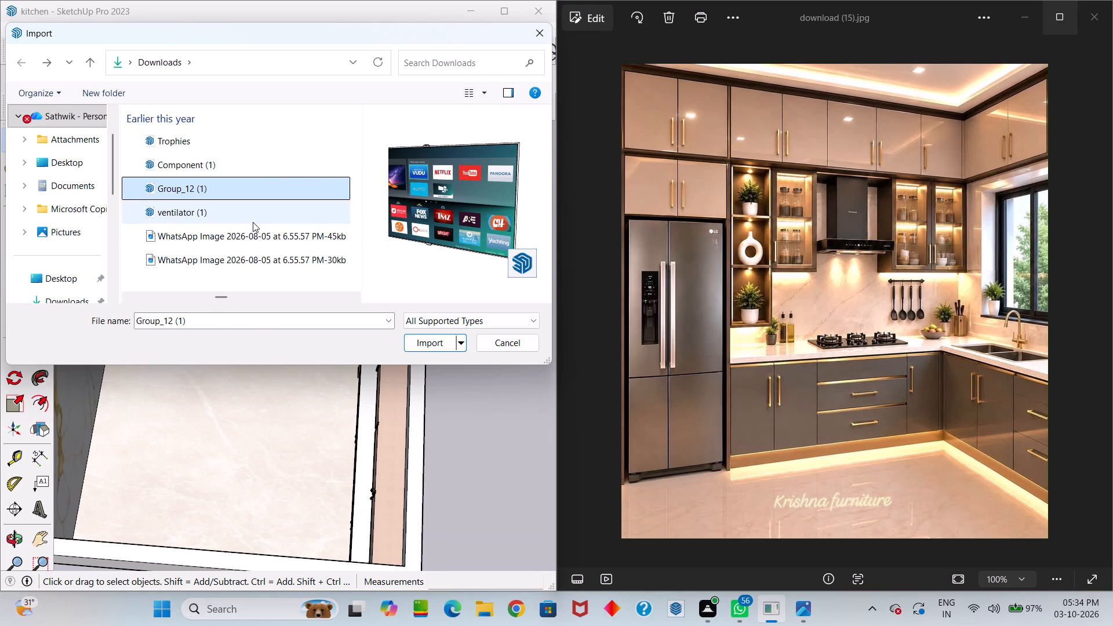
click(250, 222)
click(254, 235)
click(268, 259)
scroll(274, 208, down, 3)
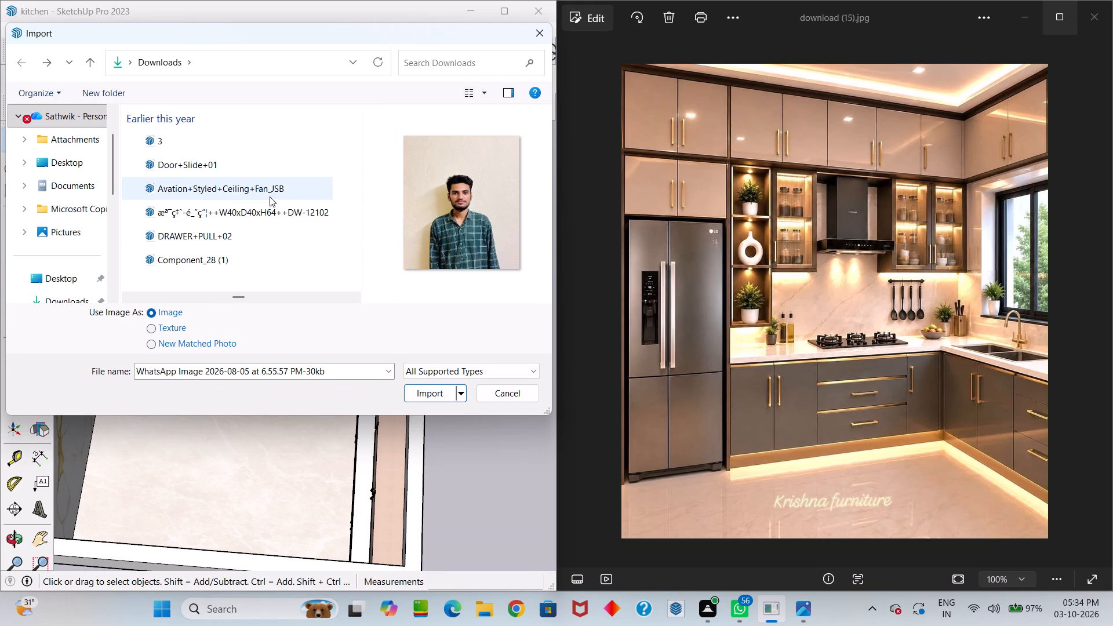
click(224, 160)
click(227, 181)
click(223, 208)
click(217, 238)
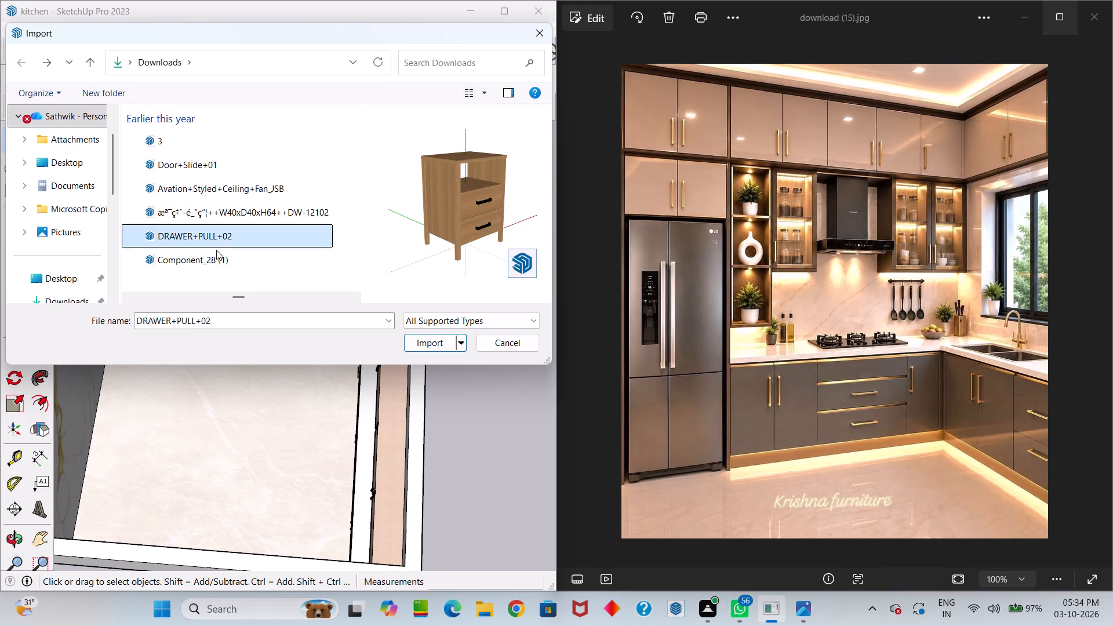
click(213, 258)
click(221, 227)
click(219, 218)
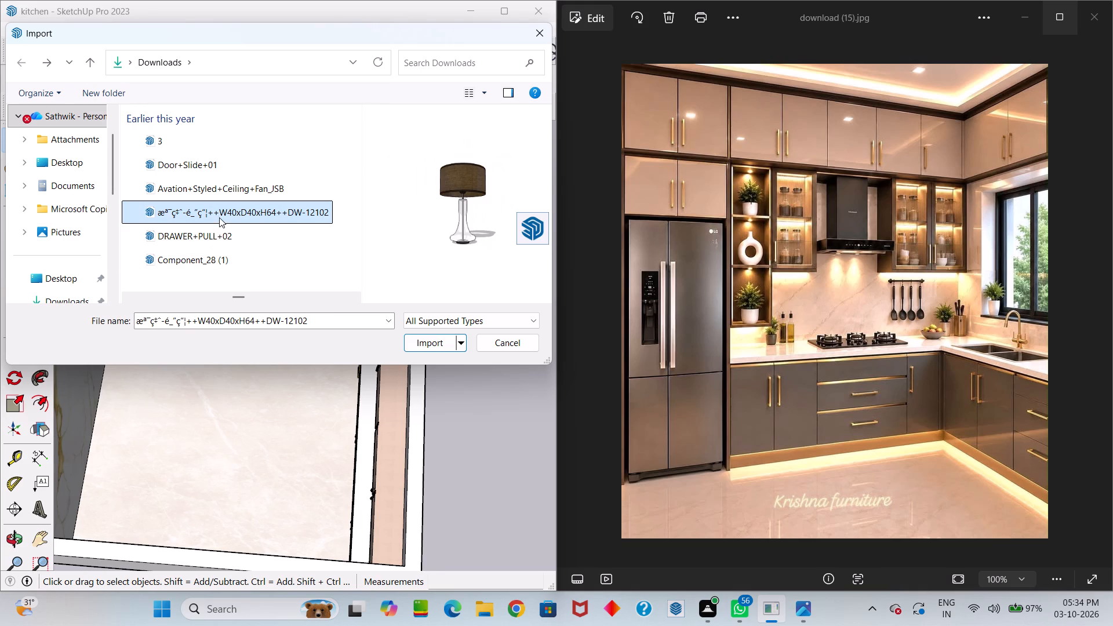
scroll(222, 212, down, 1)
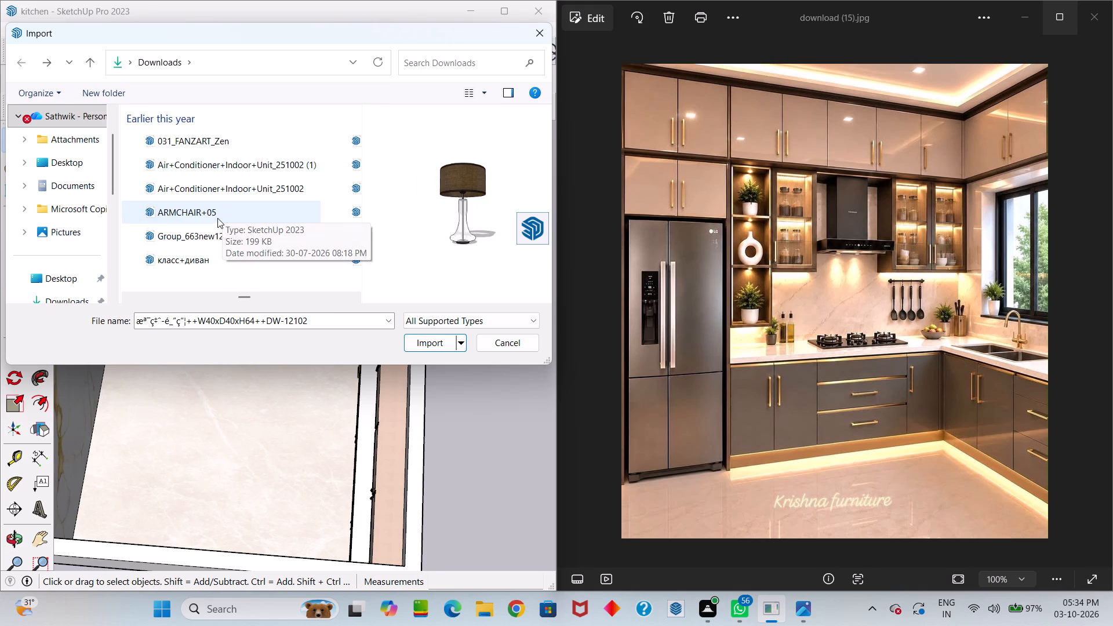
click(199, 261)
click(205, 235)
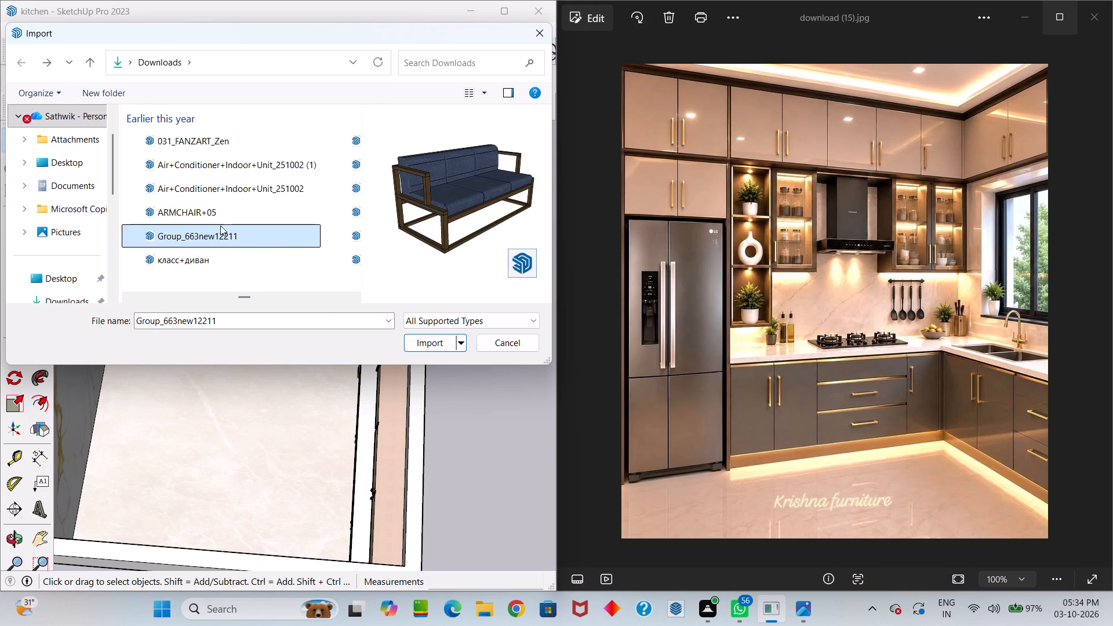
scroll(220, 225, down, 1)
click(219, 236)
click(211, 250)
scroll(234, 188, down, 1)
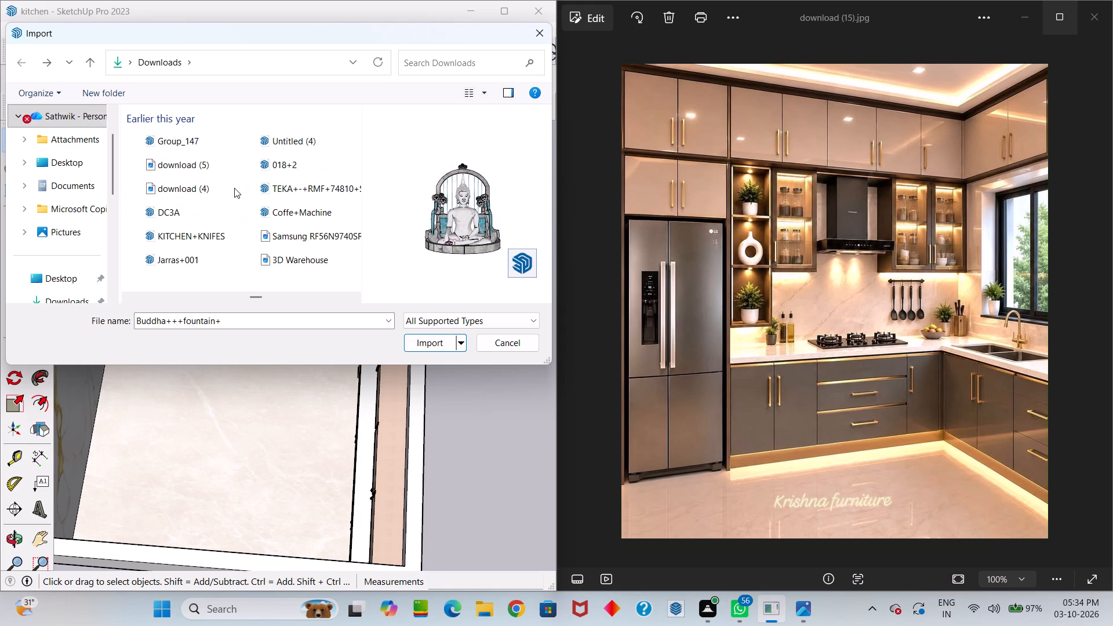
Preview the older Downloads files, from Group_147 through Group_12, for a sink model.
click(278, 128)
click(197, 169)
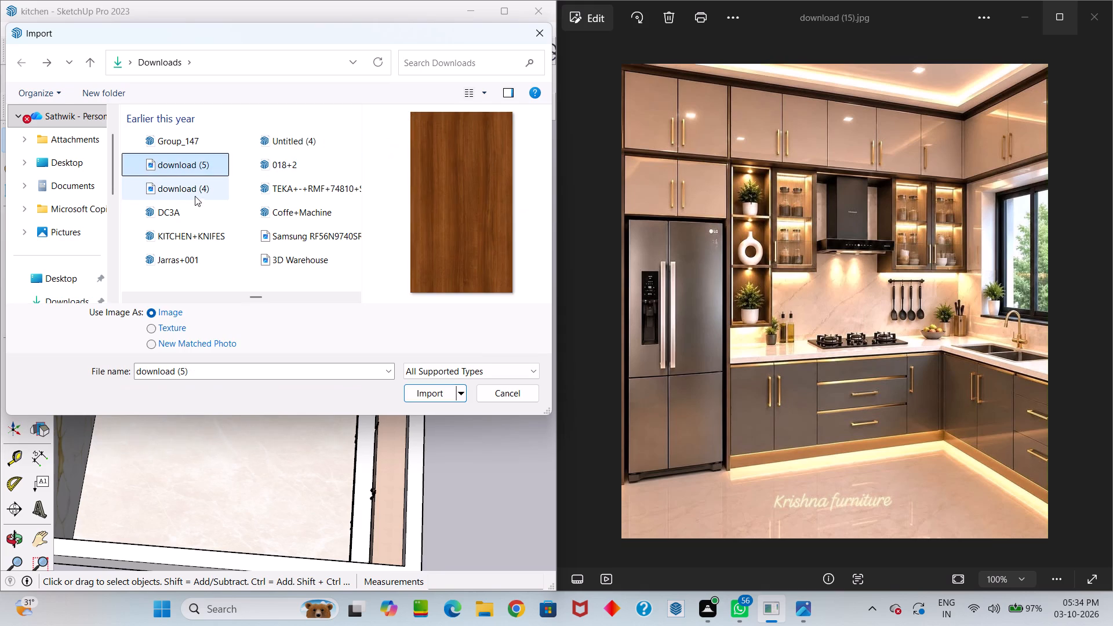
drag(192, 198, 192, 204)
click(190, 219)
click(190, 237)
click(187, 254)
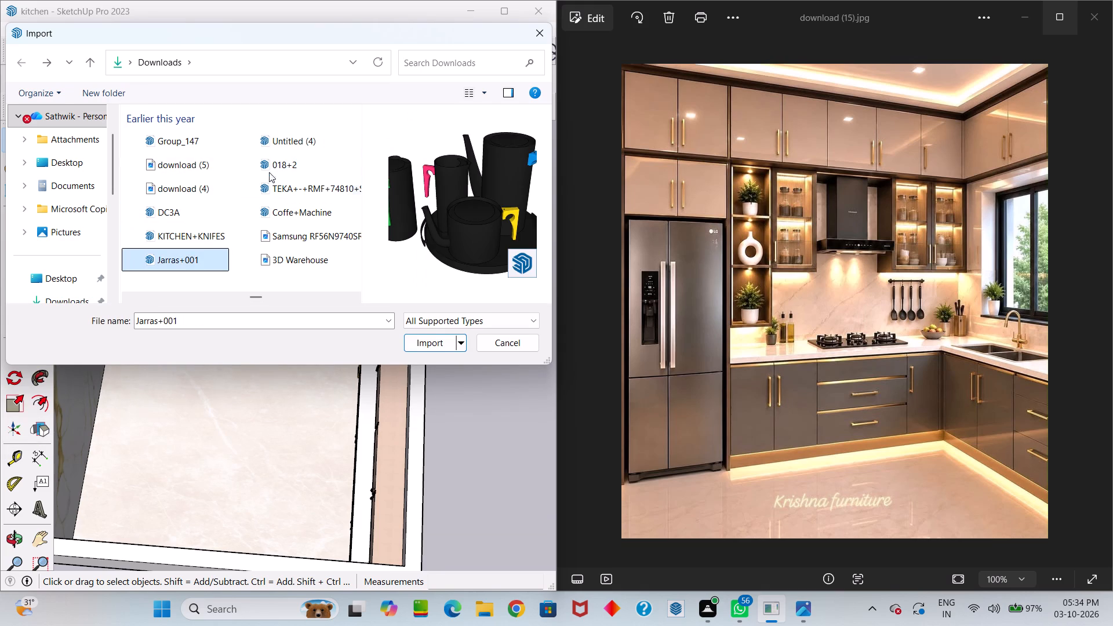
click(267, 150)
click(236, 165)
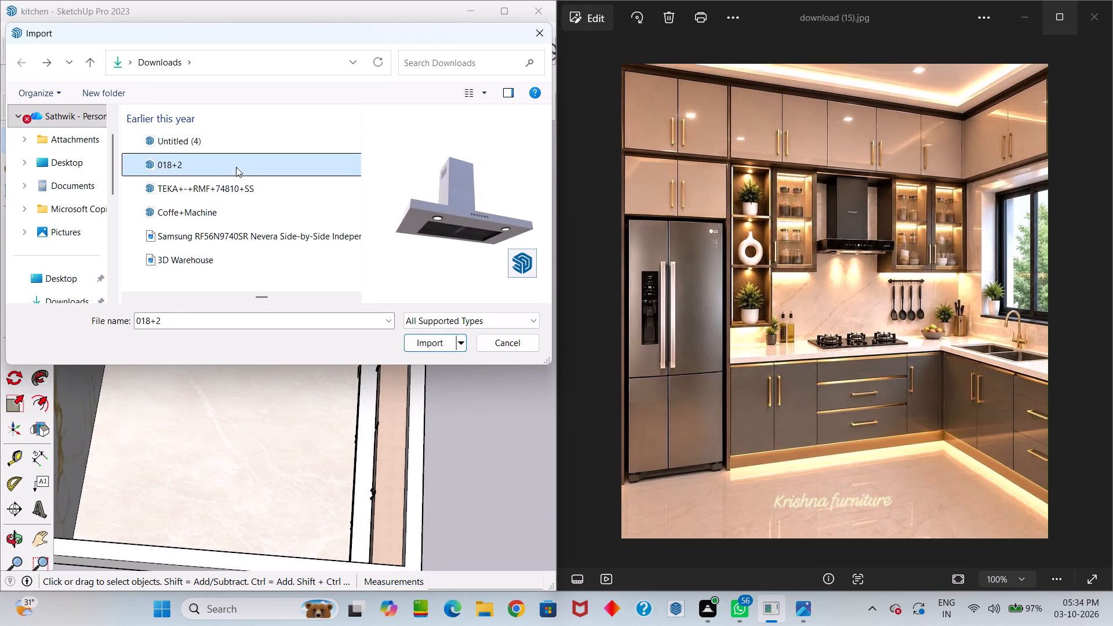
click(232, 183)
drag(231, 199, 230, 205)
scroll(230, 220, down, 1)
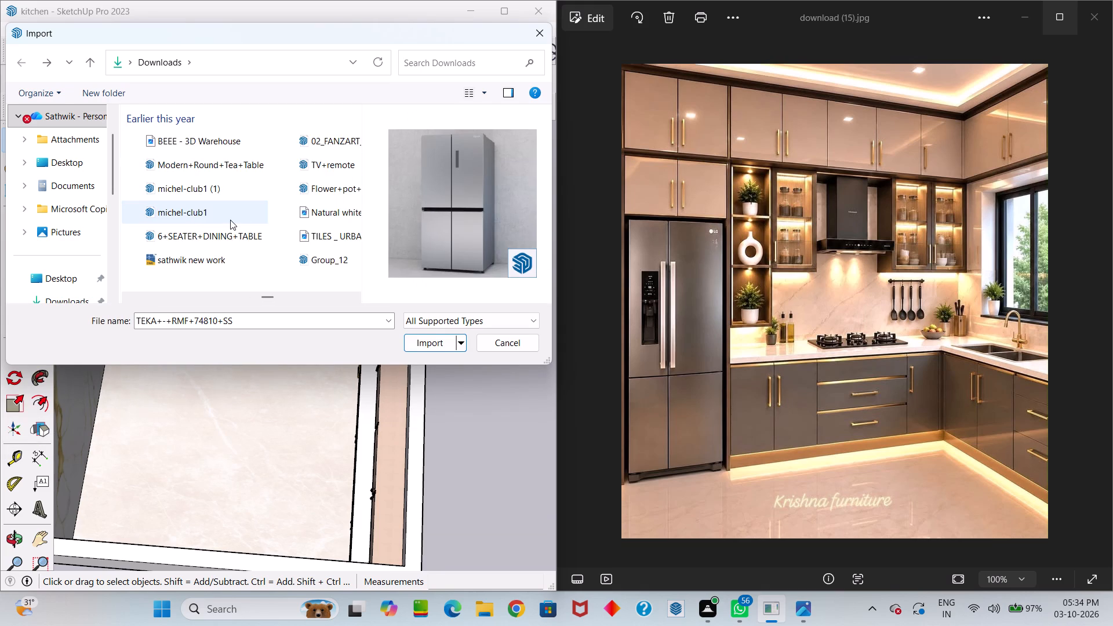
scroll(230, 220, down, 1)
click(225, 232)
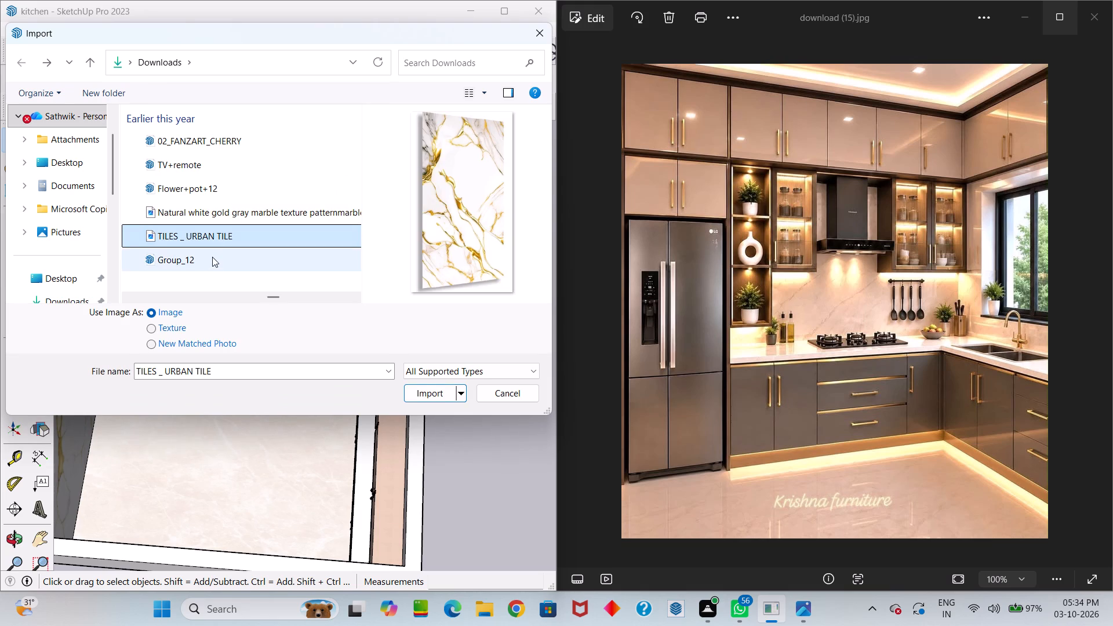
click(209, 264)
scroll(235, 221, down, 1)
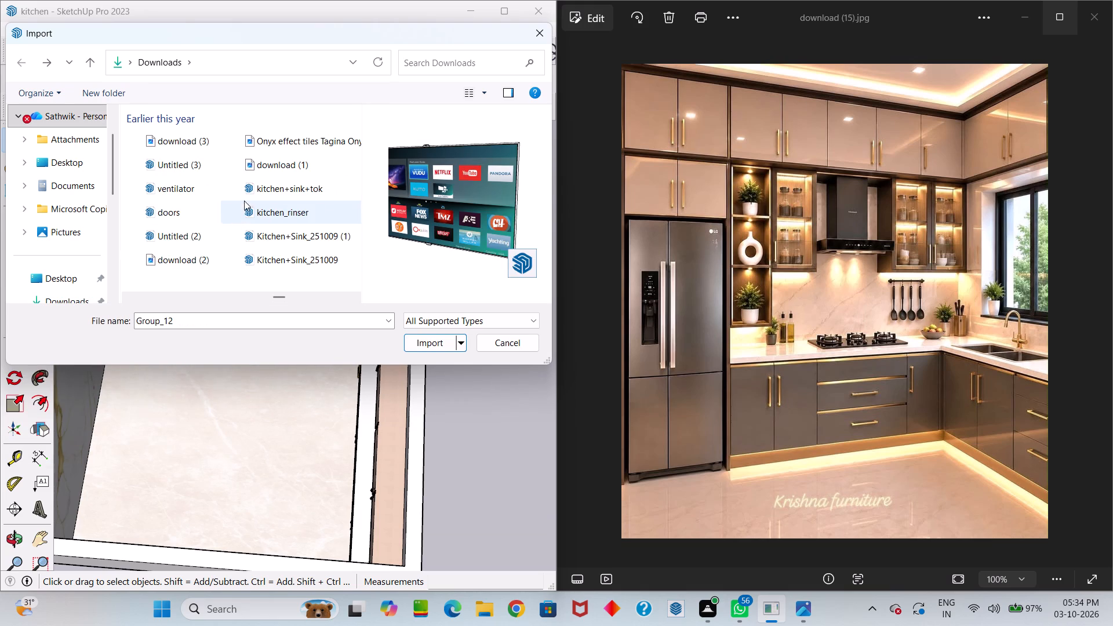
Preview the Downloads files from kitchen+sink+tok through the Kitchen+Sink_251009, stove, white sink and bed models for a suitable sink.
click(267, 202)
click(220, 187)
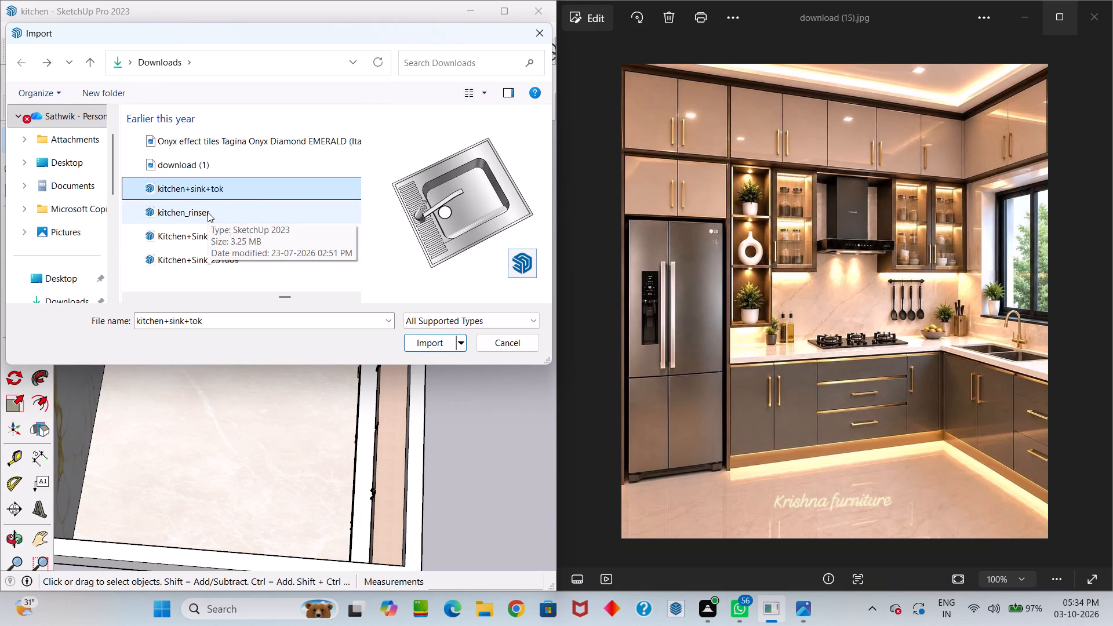
click(201, 234)
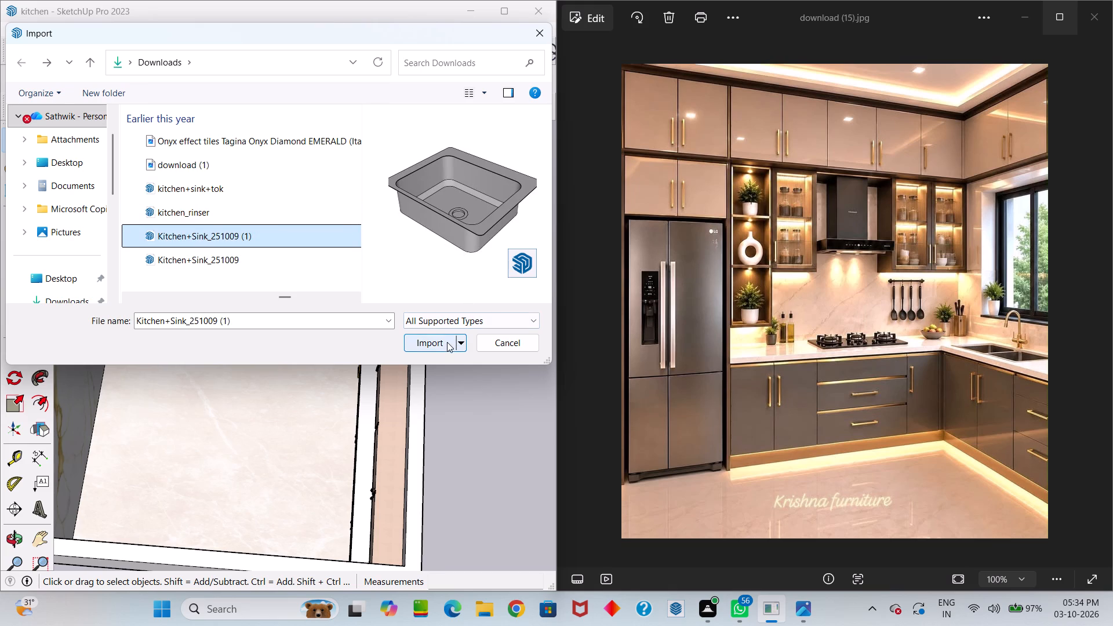
click(273, 268)
scroll(275, 256, down, 2)
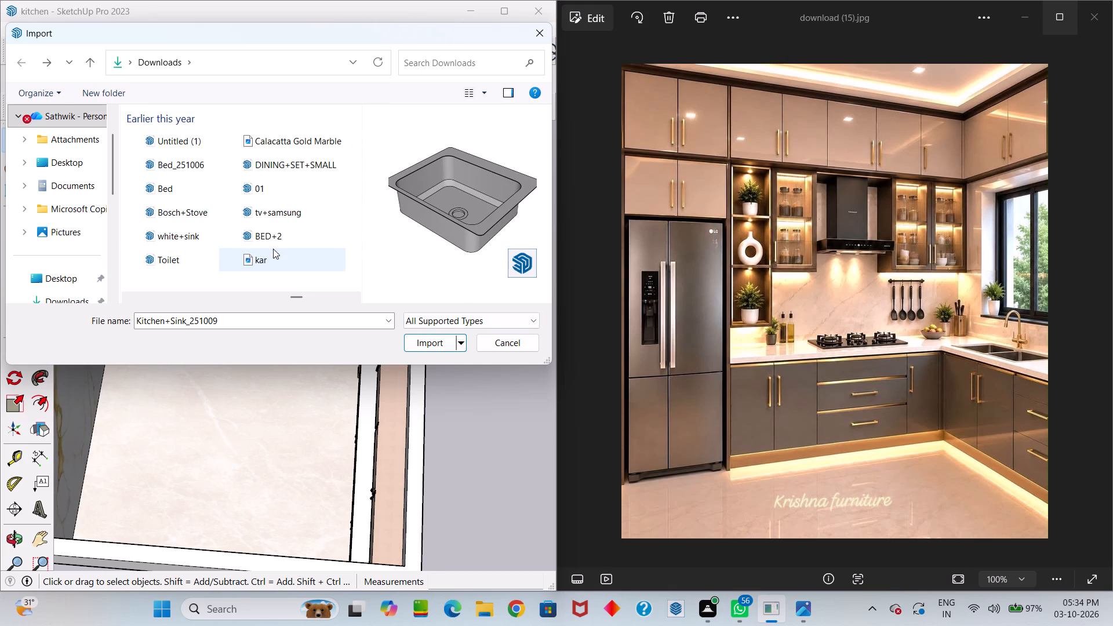
click(286, 166)
click(189, 210)
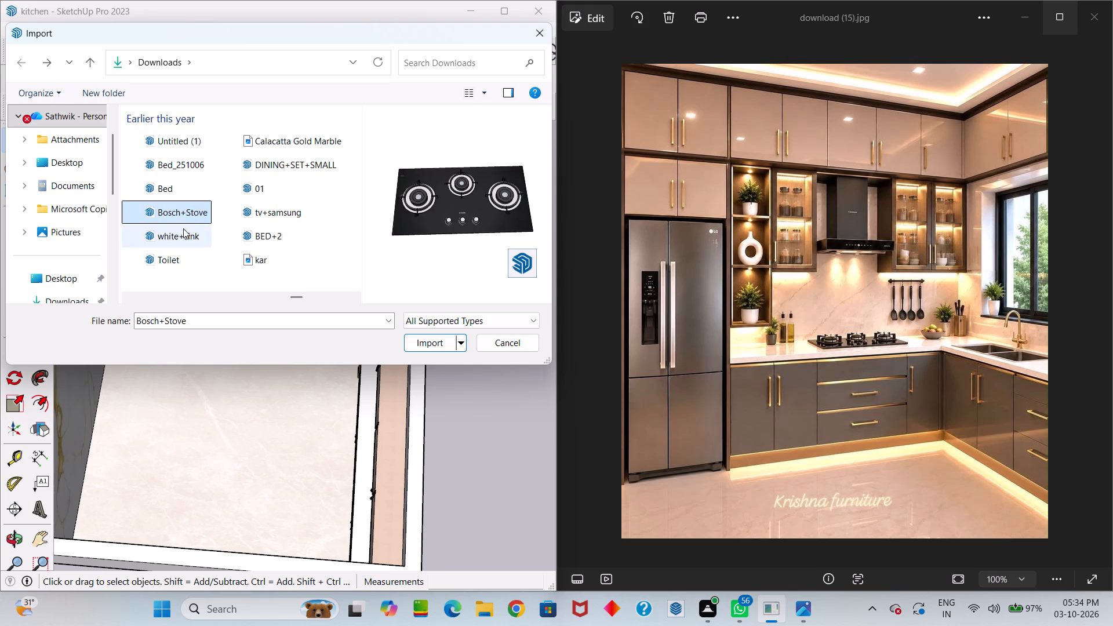
click(182, 233)
click(179, 254)
click(256, 210)
click(272, 239)
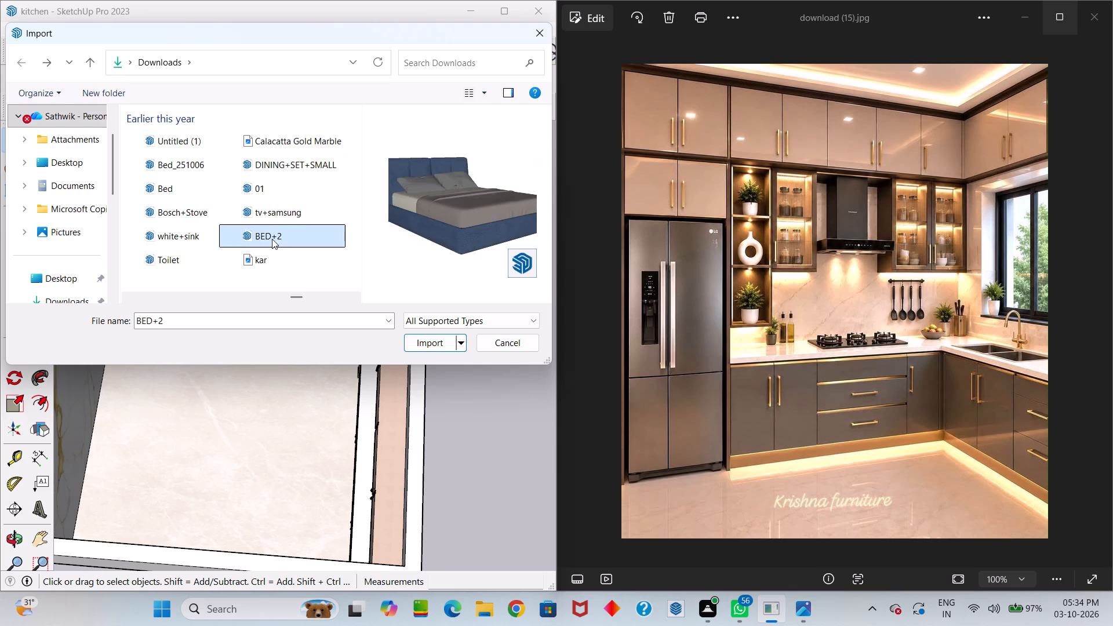
click(263, 259)
Look through the remaining oldest Downloads files and folders, including Roze+bed (1) and Untitled+(14), for a model to import.
scroll(268, 244, down, 2)
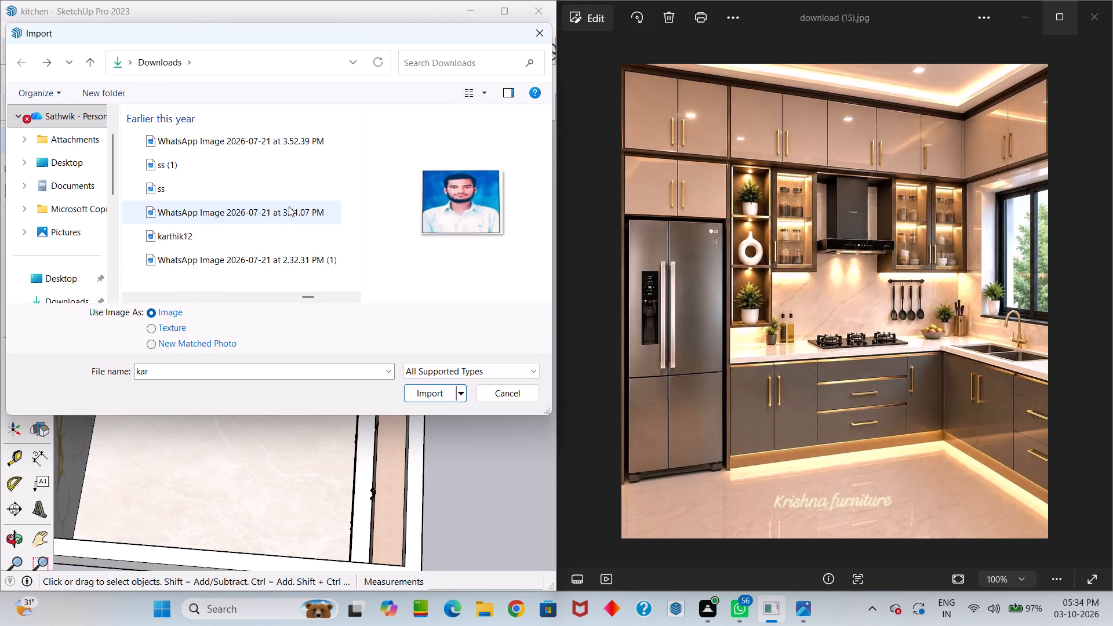
click(243, 234)
scroll(259, 209, down, 2)
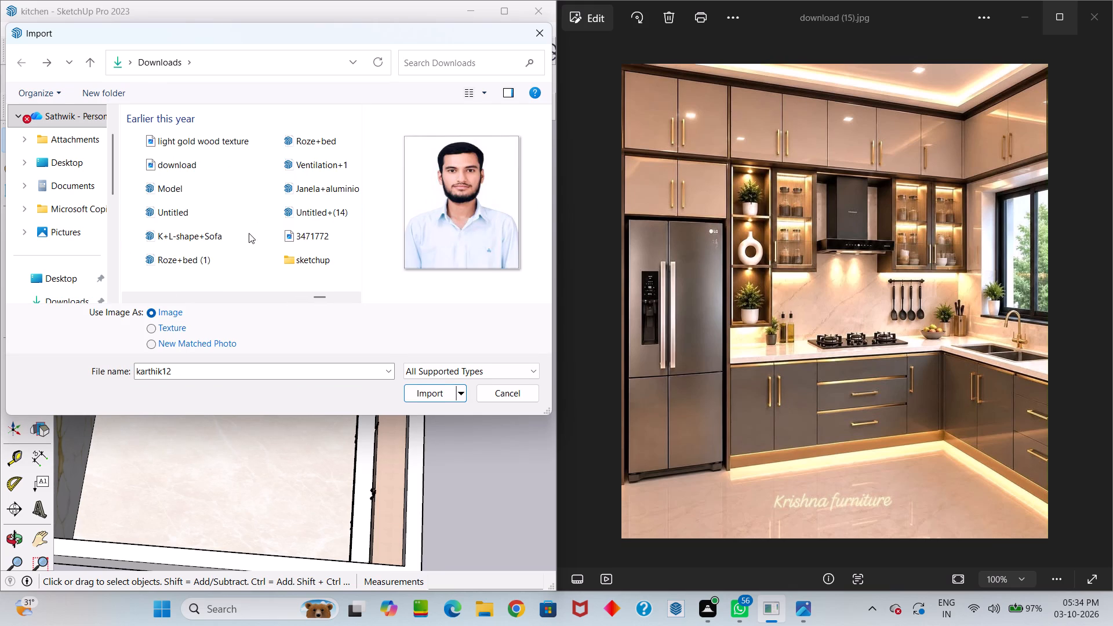
click(207, 253)
drag(323, 182, 326, 189)
click(308, 216)
scroll(306, 236, down, 2)
scroll(299, 185, down, 11)
scroll(315, 190, up, 2)
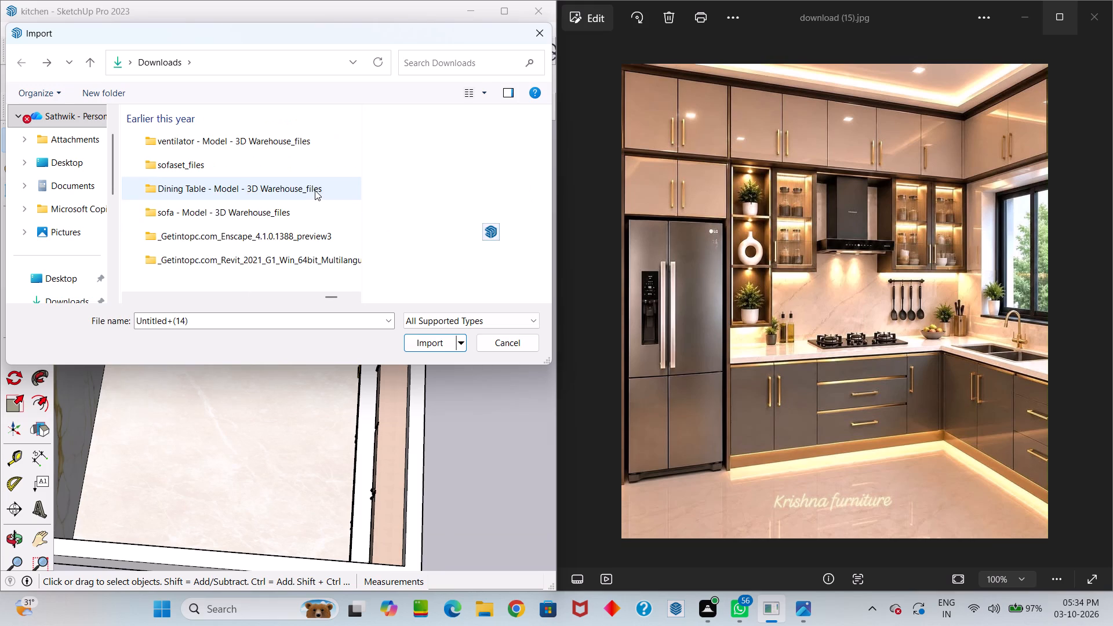
scroll(315, 191, up, 1)
Import the Janela+aluminio window model and place it outside the room, near the wall with the window opening.
click(208, 196)
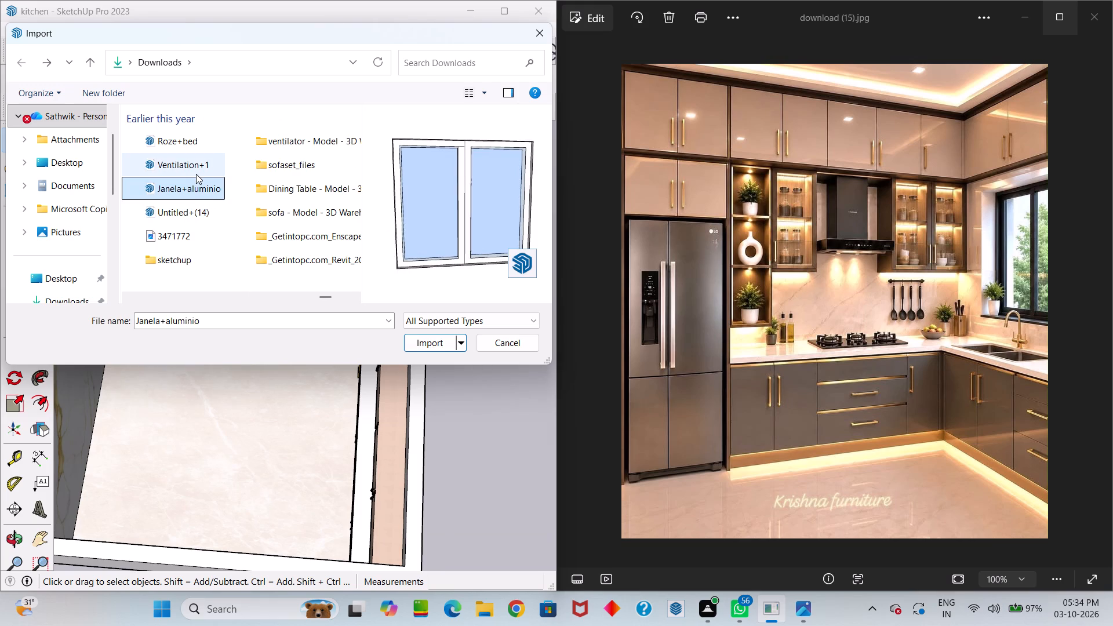
click(439, 340)
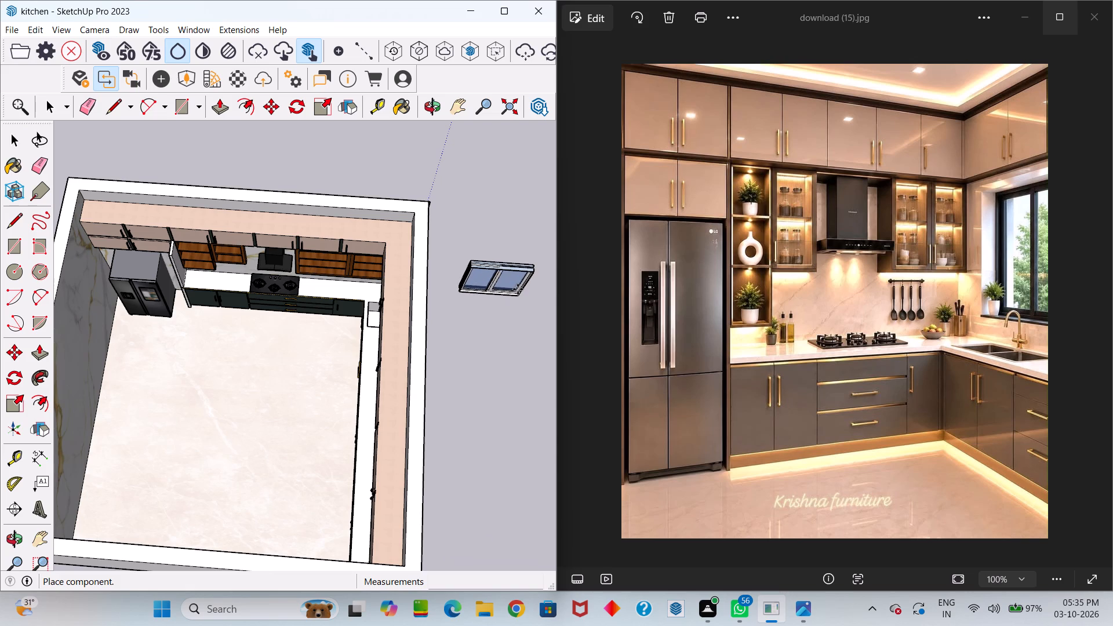
scroll(507, 276, up, 12)
middle_drag(507, 282, 488, 565)
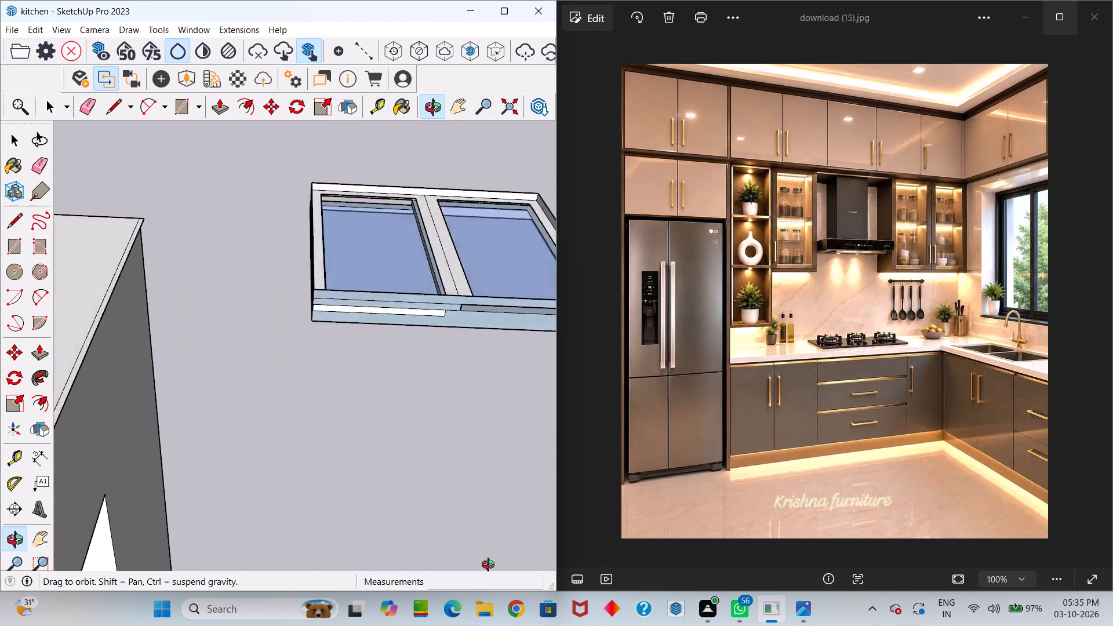
middle_drag(488, 565, 430, 287)
scroll(429, 278, down, 6)
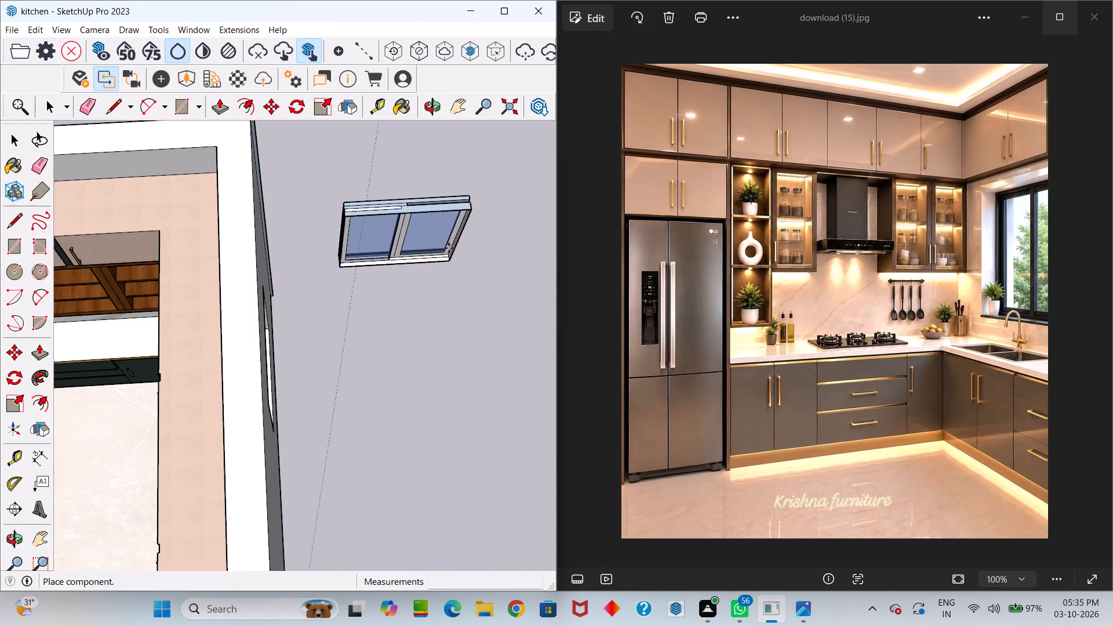
click(457, 273)
middle_drag(450, 266, 315, 196)
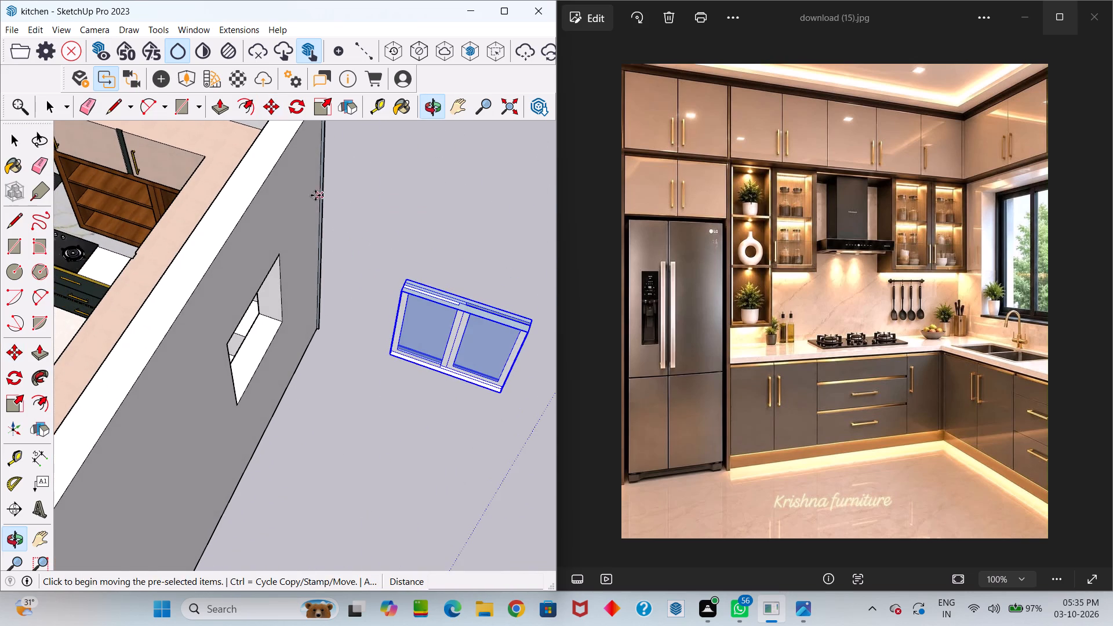
click(410, 213)
scroll(448, 249, up, 4)
key(space)
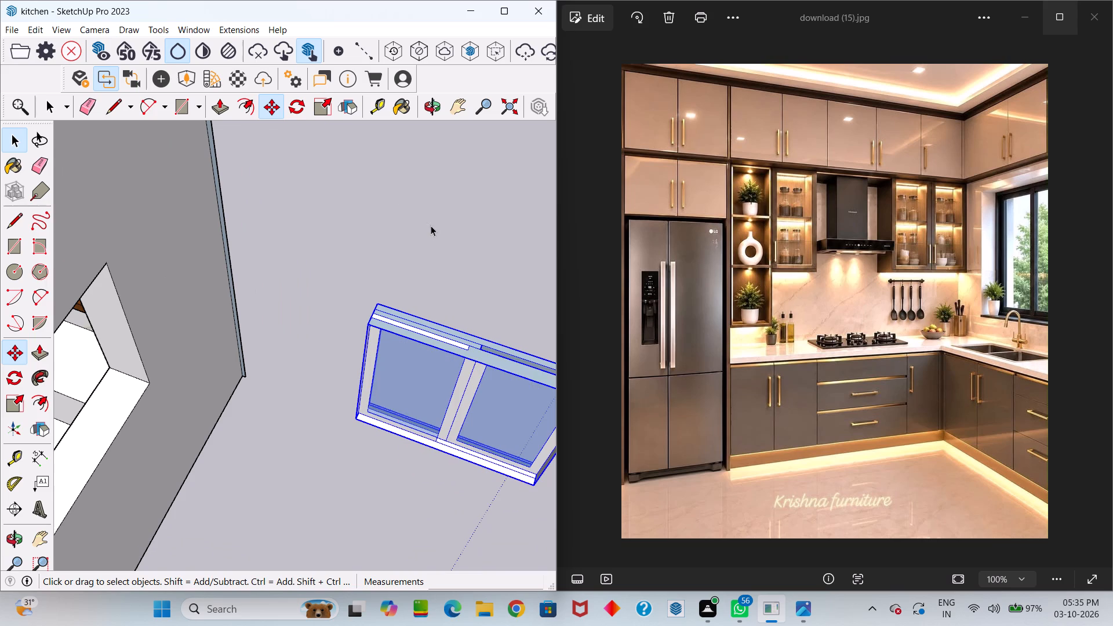
click(443, 254)
Examine the imported window from several sides and open its component to inspect the frame and panes.
middle_drag(449, 250, 131, 165)
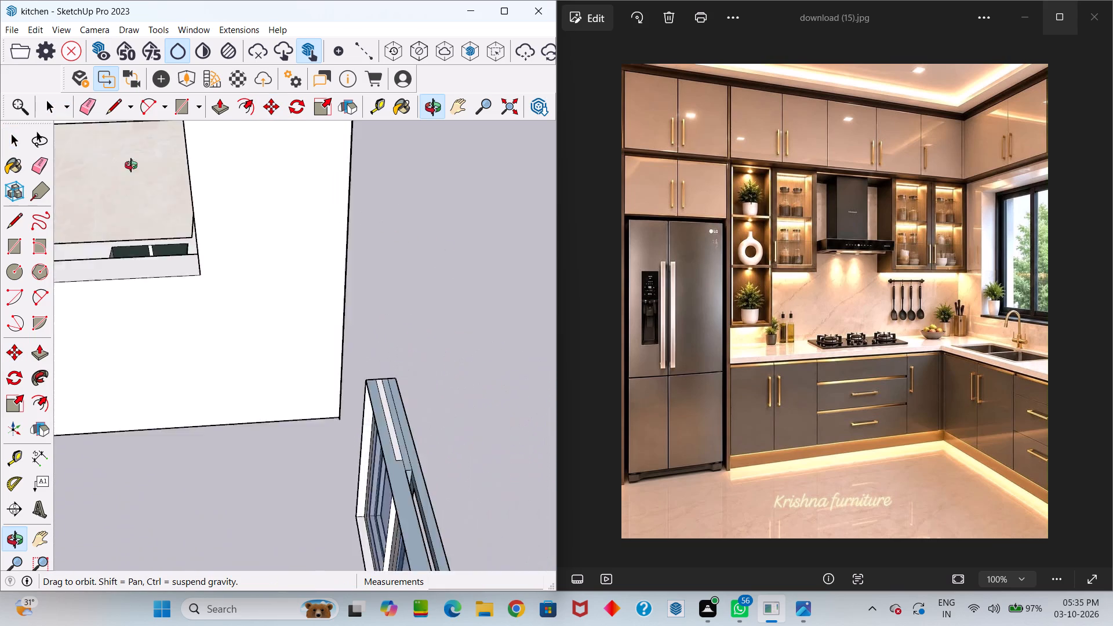
middle_drag(131, 165, 0, 155)
middle_drag(334, 476, 208, 329)
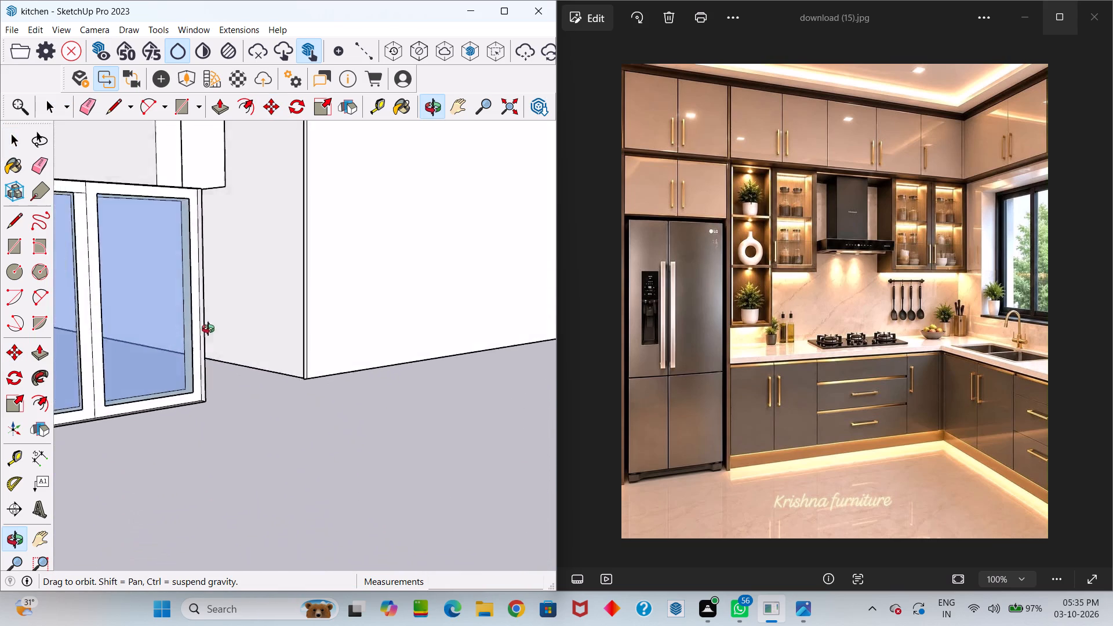
middle_drag(208, 329, 365, 332)
scroll(301, 329, up, 4)
scroll(371, 344, down, 4)
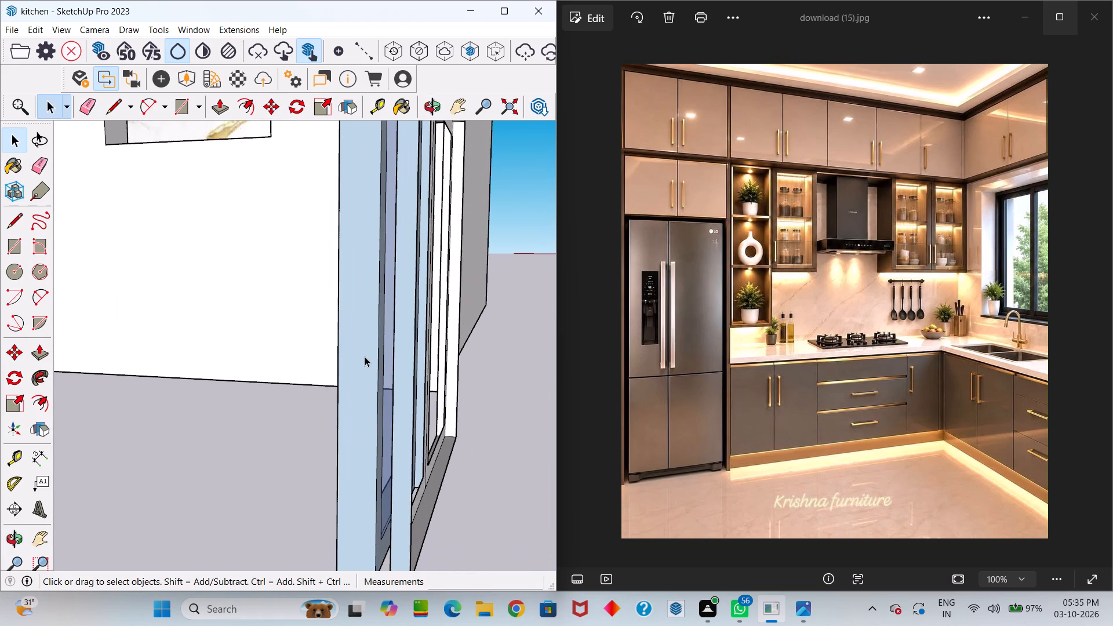
drag(343, 344, 352, 347)
click(356, 347)
double_click(358, 347)
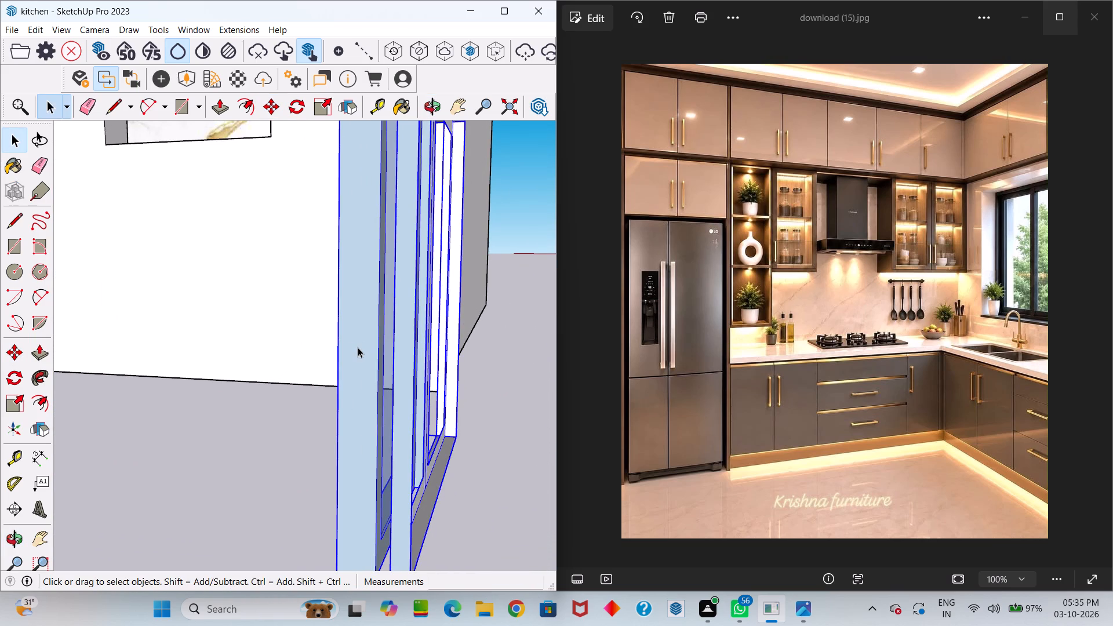
scroll(367, 343, down, 1)
middle_drag(366, 345, 194, 470)
scroll(232, 430, down, 8)
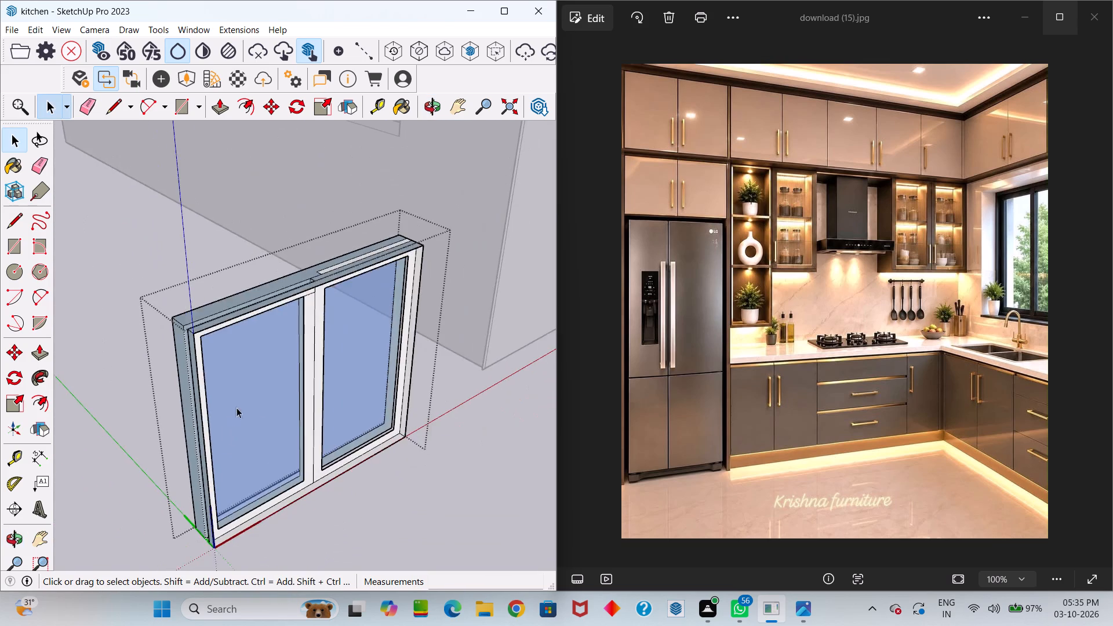
scroll(237, 407, down, 3)
middle_drag(343, 387, 335, 256)
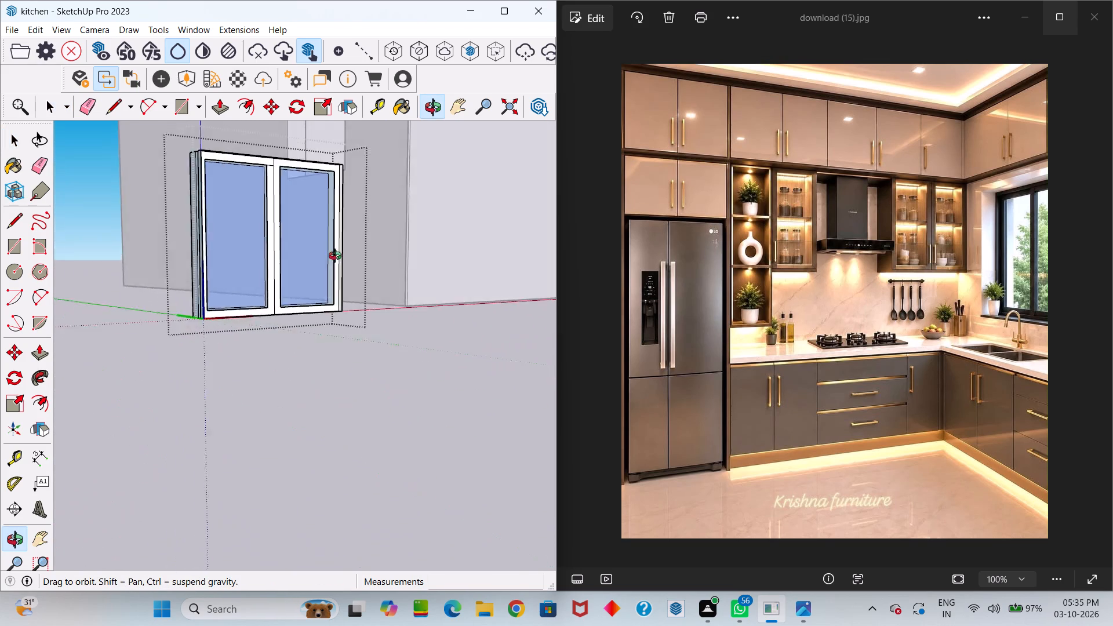
middle_drag(335, 256, 350, 238)
key(space)
click(327, 406)
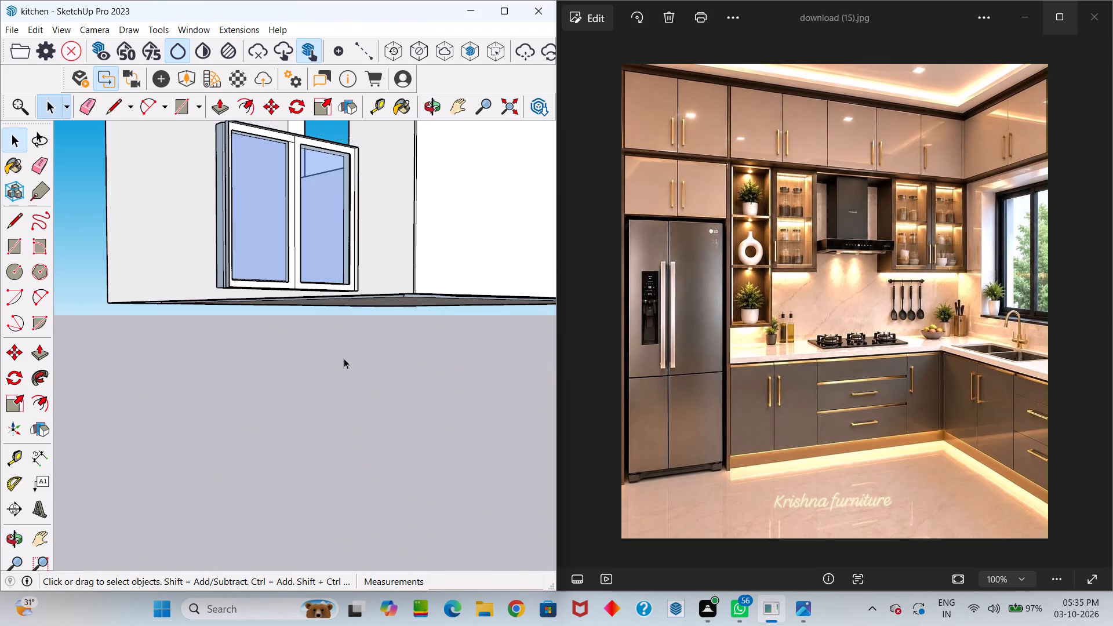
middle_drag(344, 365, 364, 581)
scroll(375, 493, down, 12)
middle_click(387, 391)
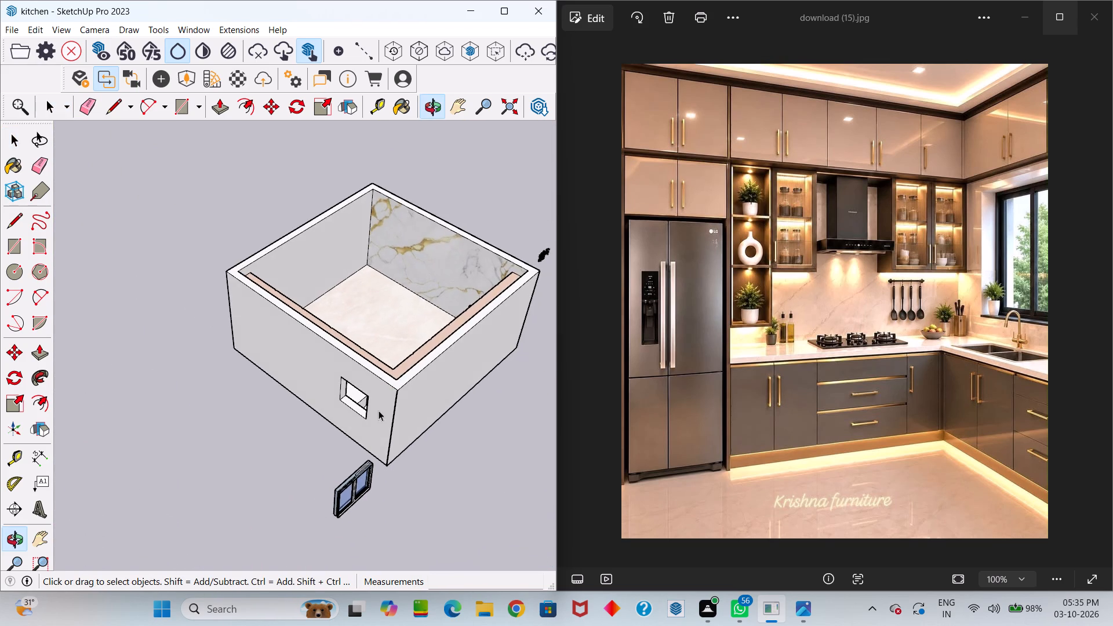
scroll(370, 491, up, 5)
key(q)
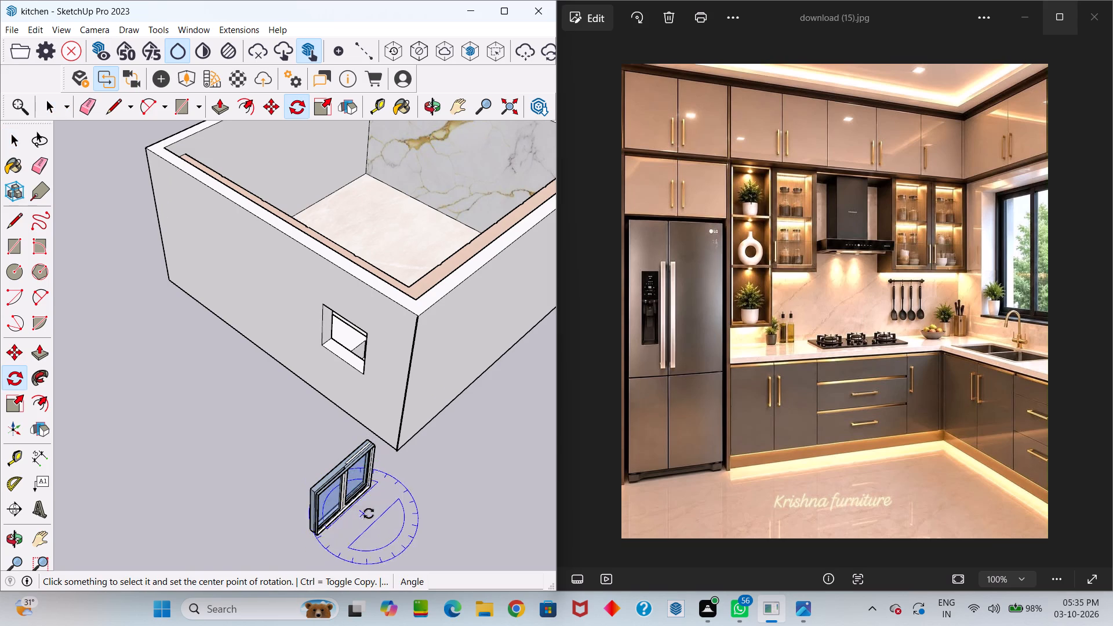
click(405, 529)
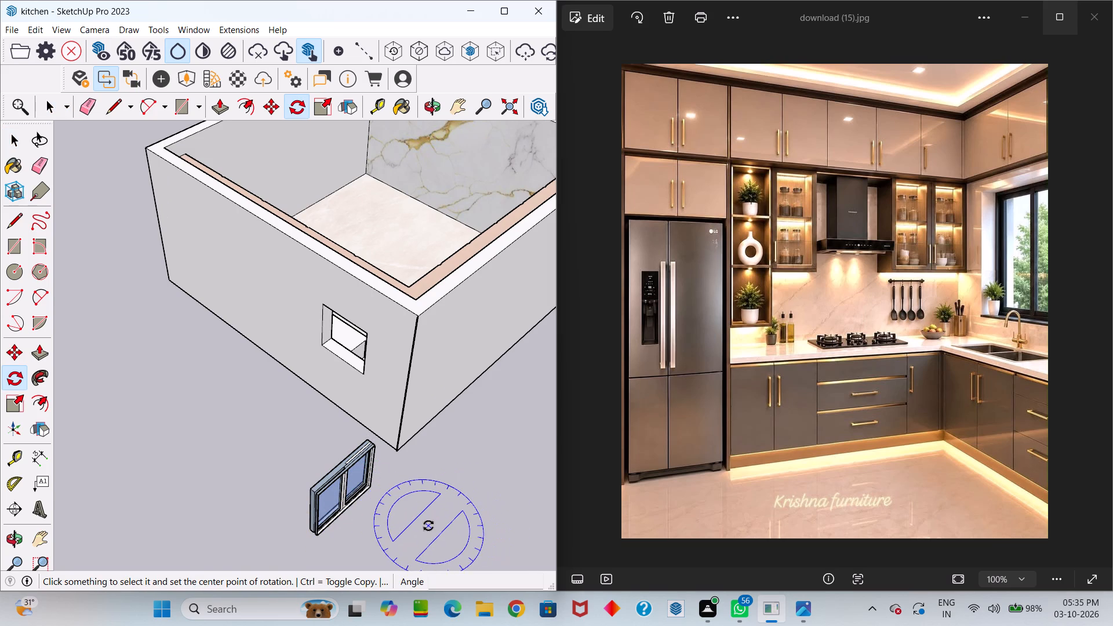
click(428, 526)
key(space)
Rotate the imported window 90 degrees about the vertical axis so it faces parallel to the wall with the opening.
click(348, 498)
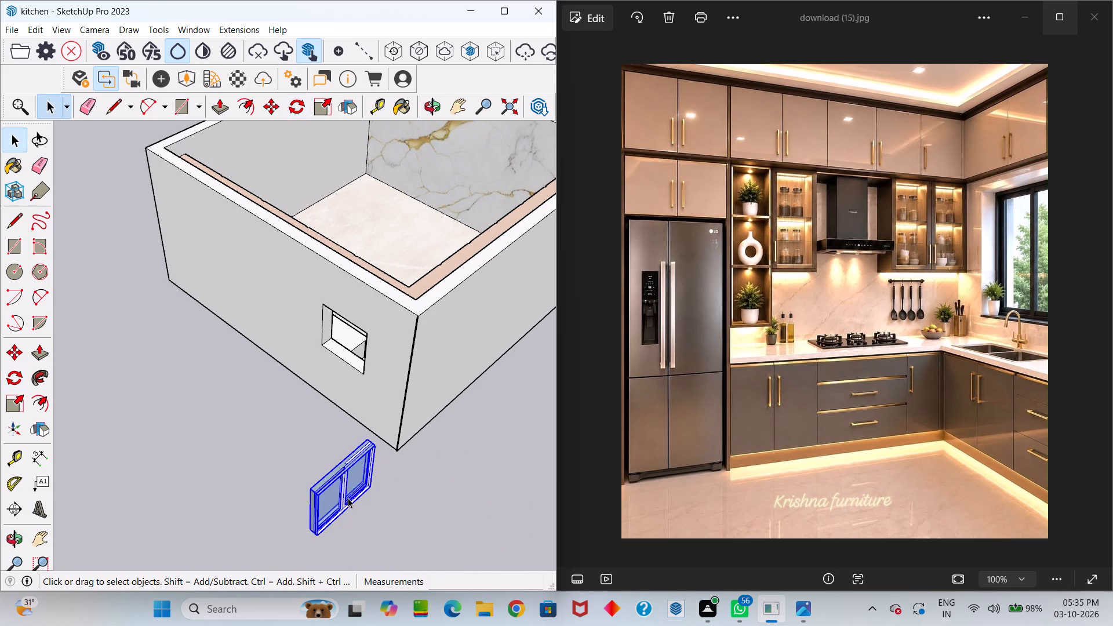
key(q)
click(428, 582)
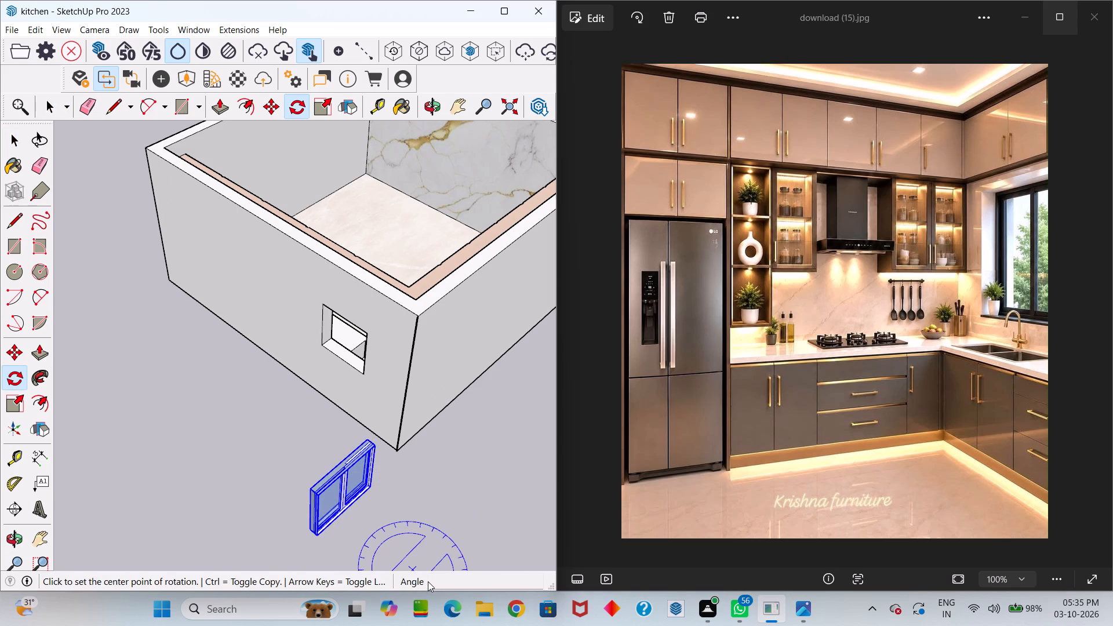
click(427, 554)
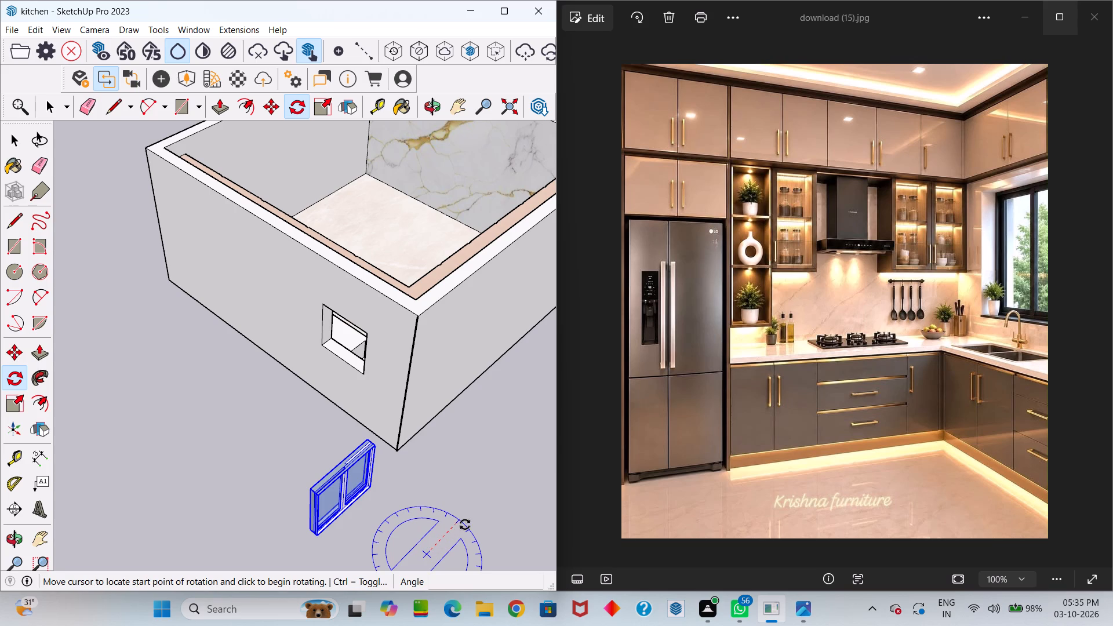
click(468, 522)
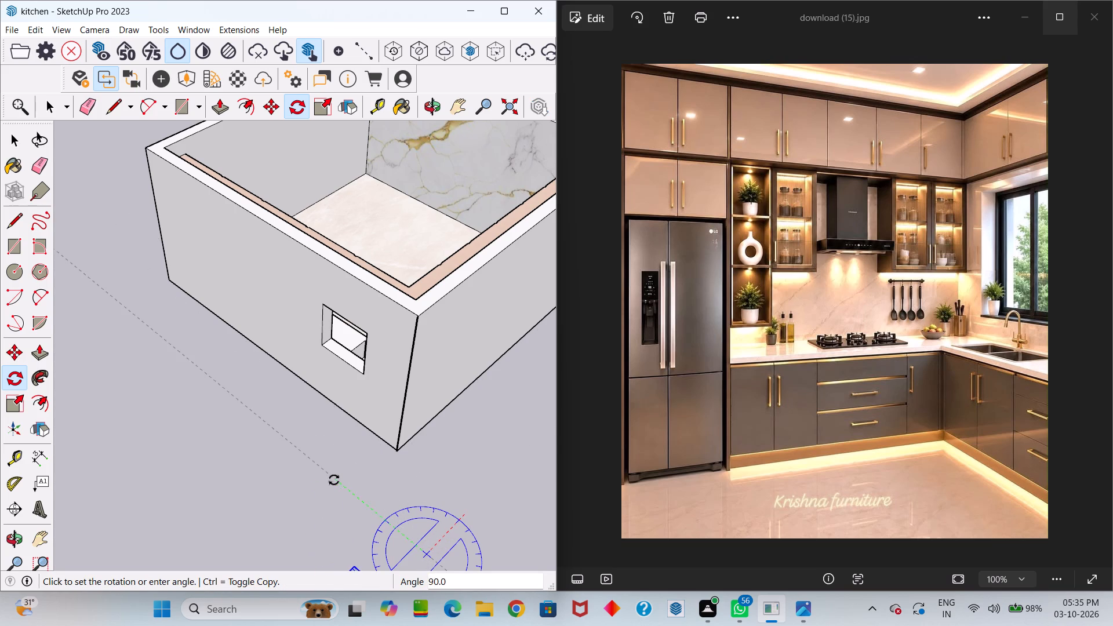
click(333, 480)
scroll(359, 444, down, 12)
key(space)
Move the window by its bottom outer corner onto the wall opening's lower corner nearest the building corner.
scroll(381, 536, up, 7)
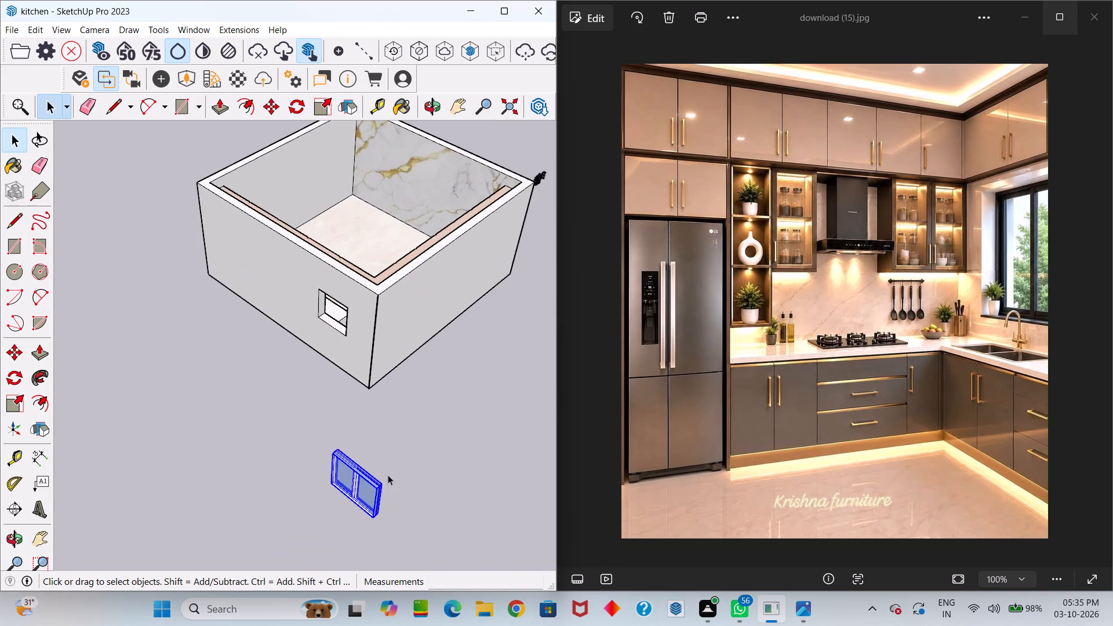
scroll(388, 475, up, 7)
middle_drag(366, 496, 430, 441)
key(m)
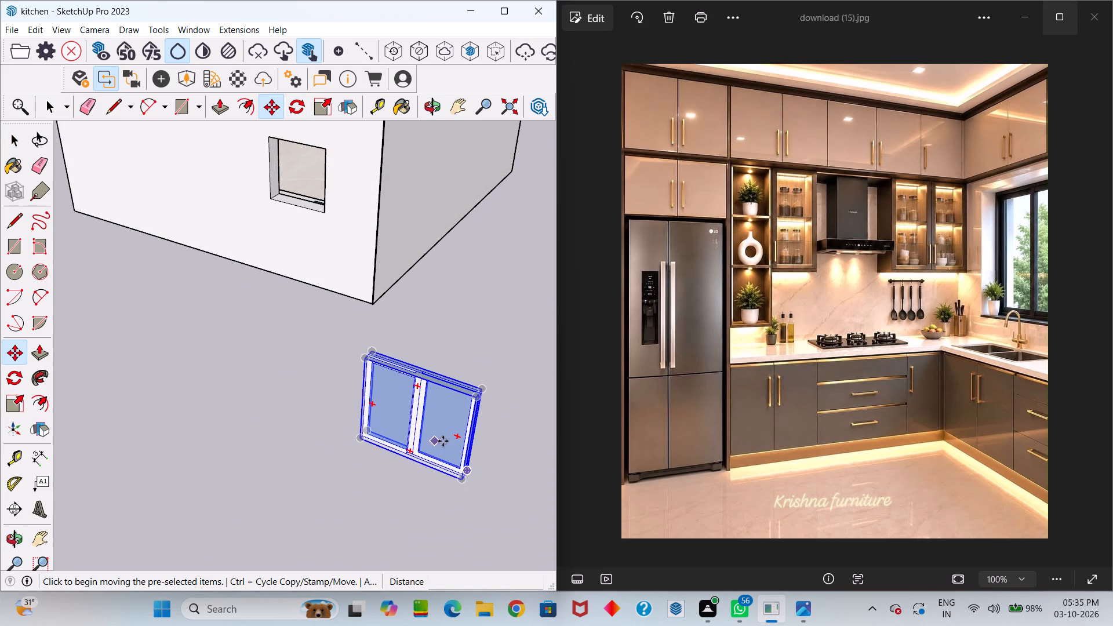
click(459, 481)
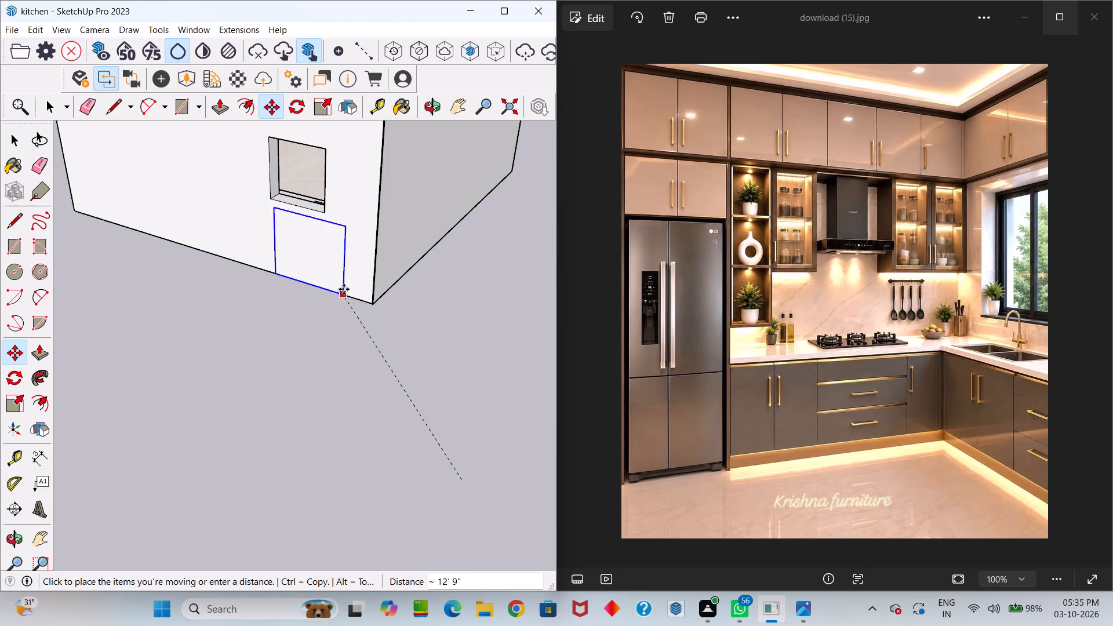
scroll(344, 289, up, 4)
middle_drag(275, 187, 465, 356)
scroll(375, 282, up, 4)
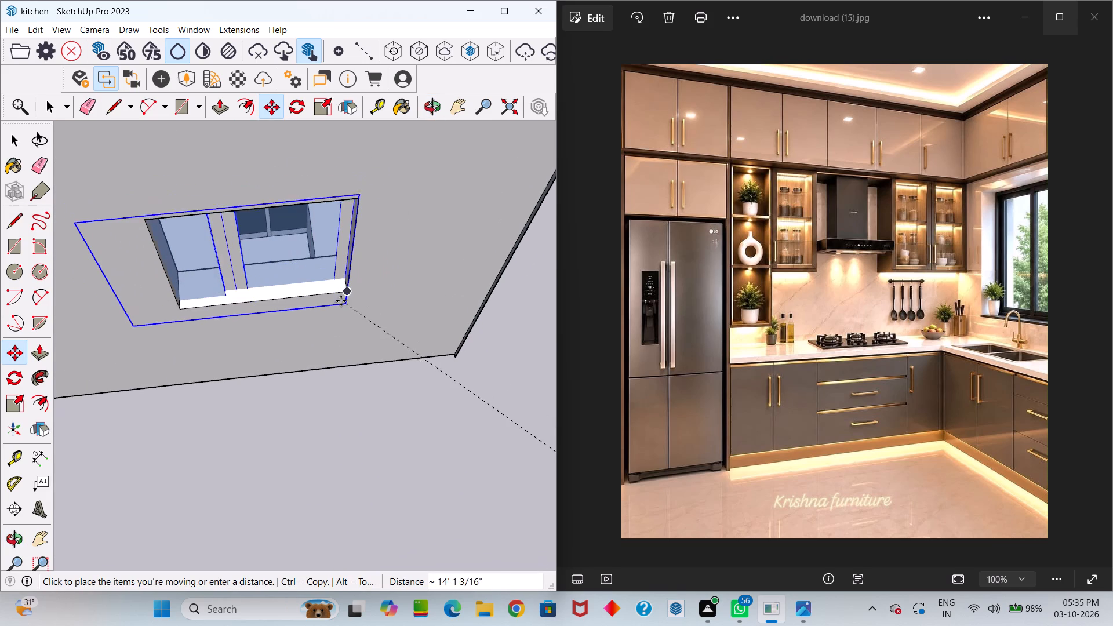
click(343, 294)
Scale the window's width by about 0.76 so its far side meets the far edge of the wall opening.
middle_drag(330, 303, 399, 245)
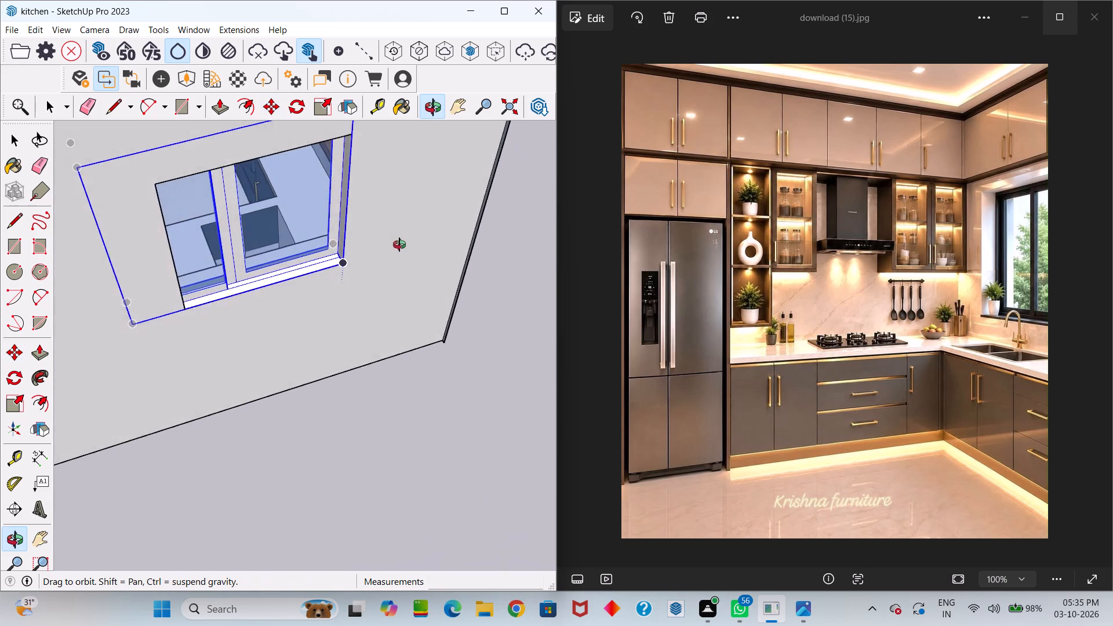
middle_drag(399, 245, 365, 251)
scroll(348, 260, up, 1)
scroll(348, 260, down, 7)
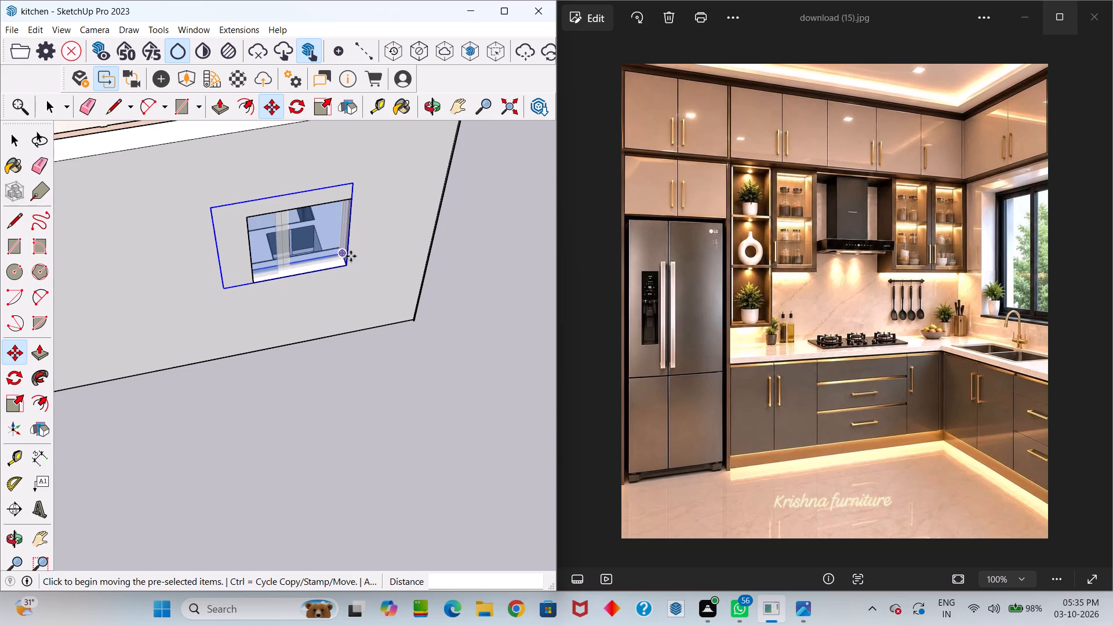
key(s)
drag(217, 254, 252, 253)
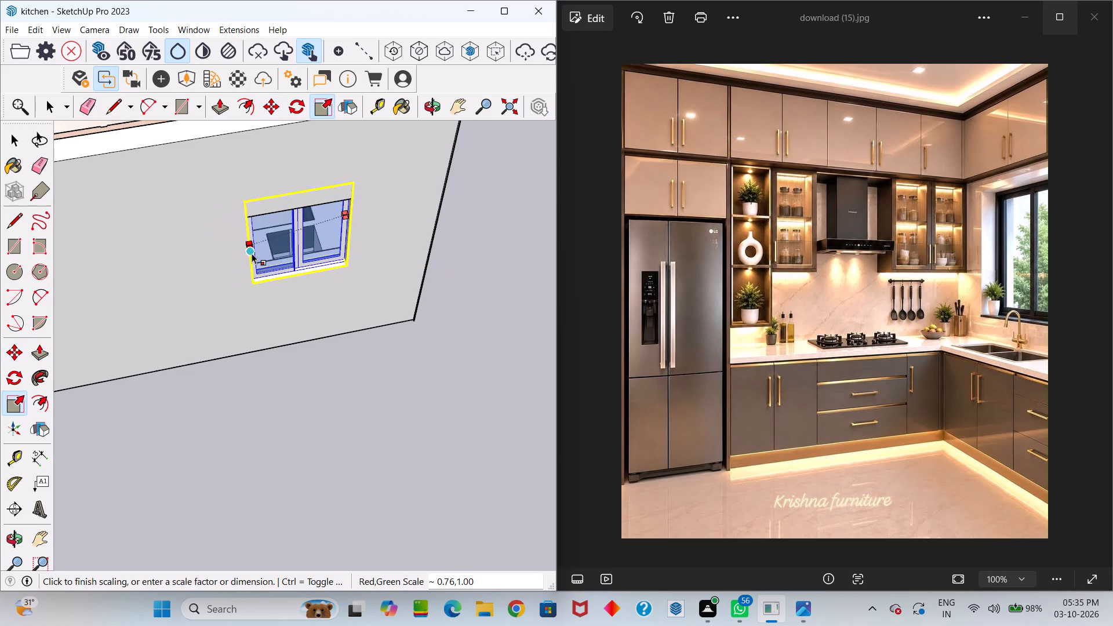
Scale the window's height down so its top edge meets the upper edge of the wall opening.
drag(252, 253, 251, 252)
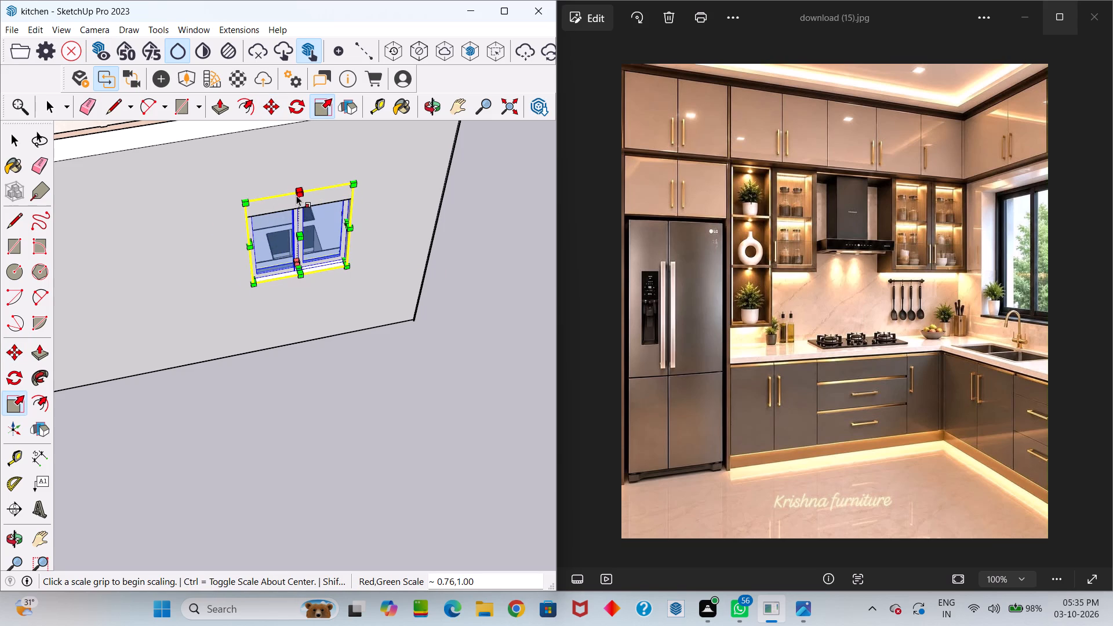
drag(296, 195, 298, 210)
drag(296, 273, 305, 273)
Scale the window's depth by about 0.55 from the kitchen side so its inner face sits back in the opening.
middle_drag(288, 265, 395, 305)
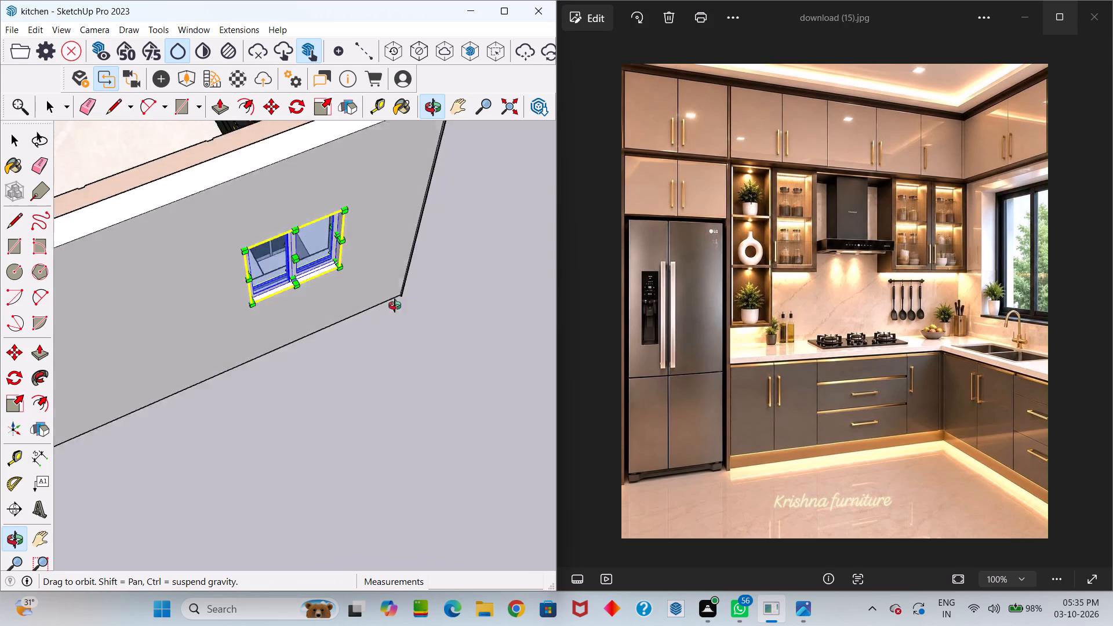
middle_drag(395, 305, 632, 263)
middle_drag(188, 264, 616, 163)
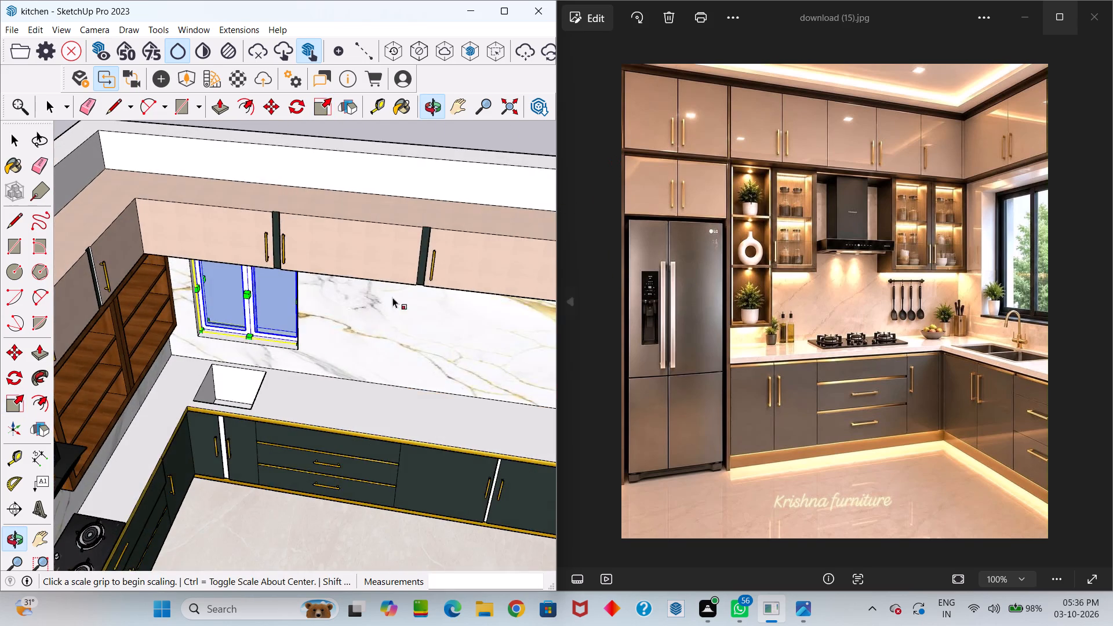
scroll(303, 354, up, 6)
middle_drag(285, 358, 415, 352)
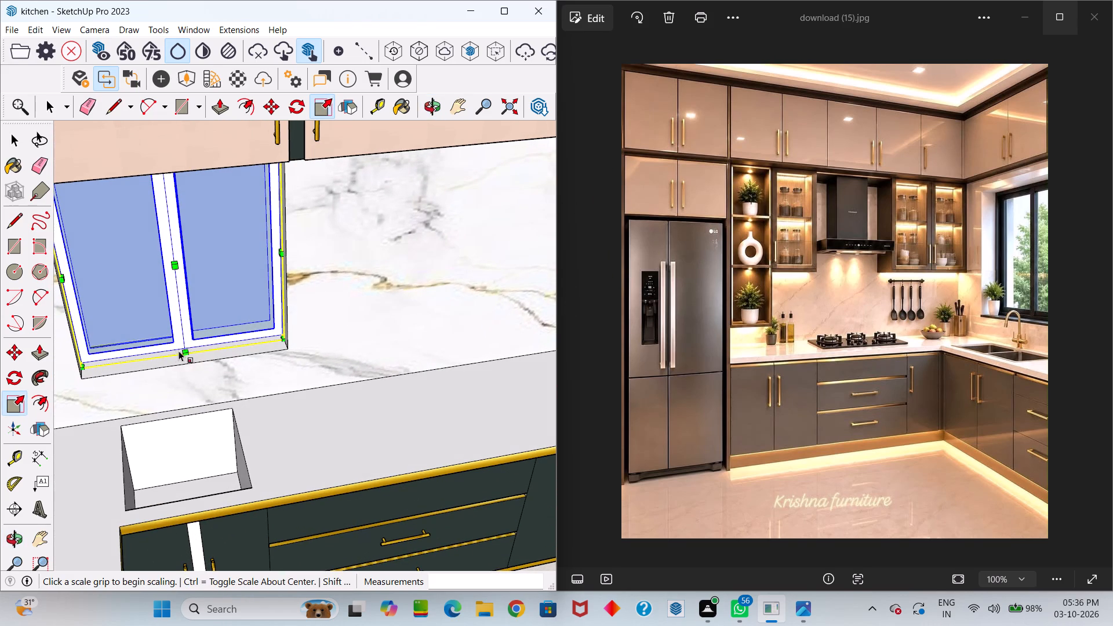
click(183, 348)
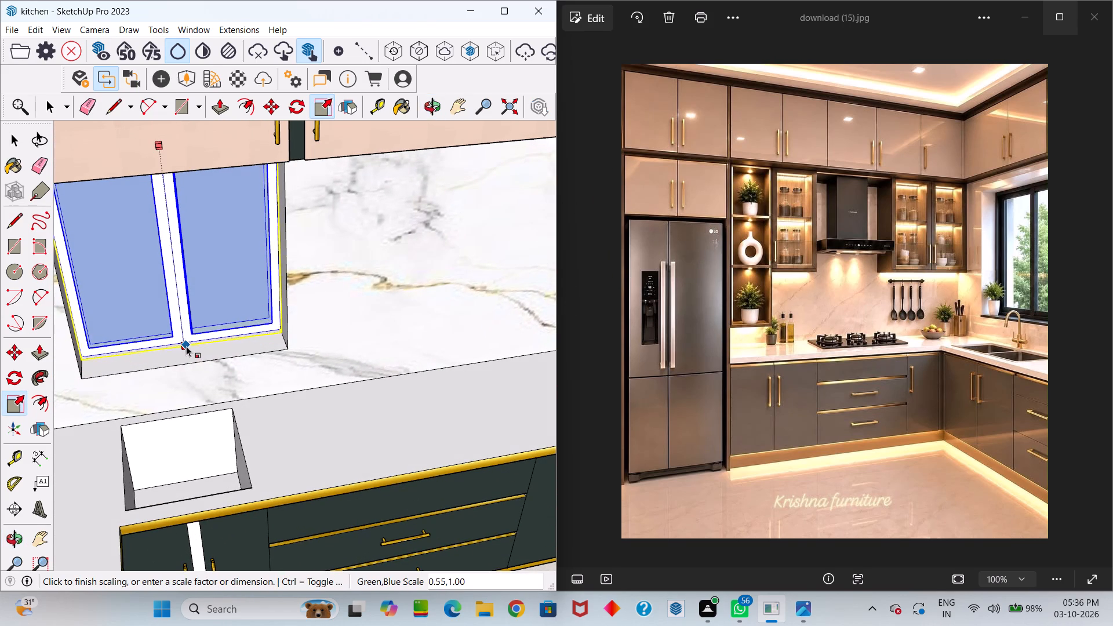
key(space)
scroll(179, 341, down, 6)
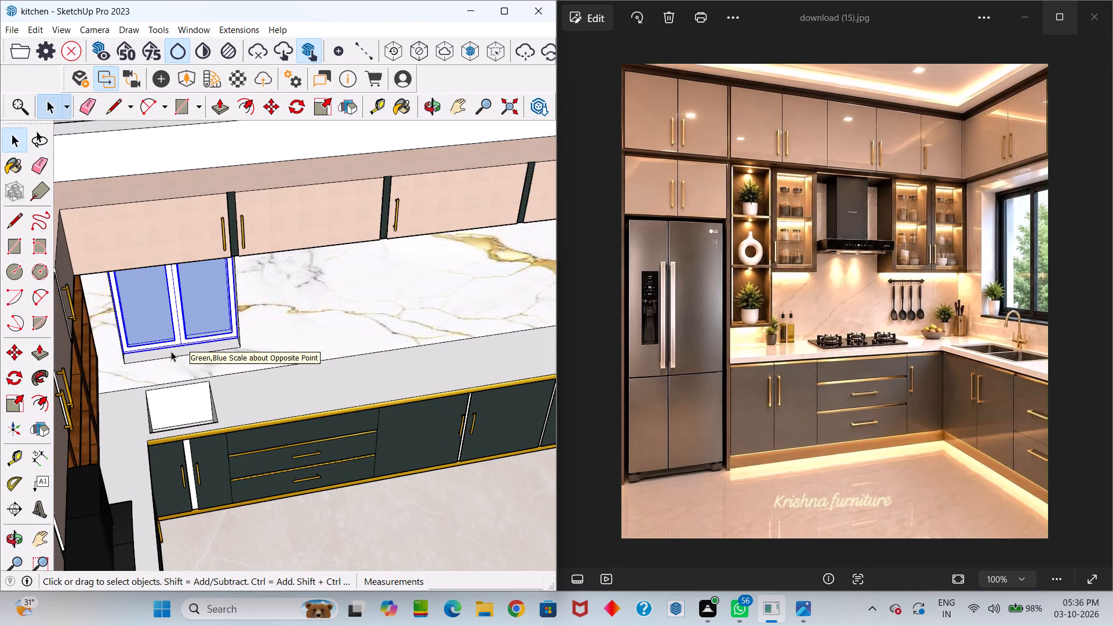
scroll(249, 261, down, 14)
click(234, 246)
Examine the fitted window and the kitchen layout from inside and from above.
scroll(211, 365, up, 11)
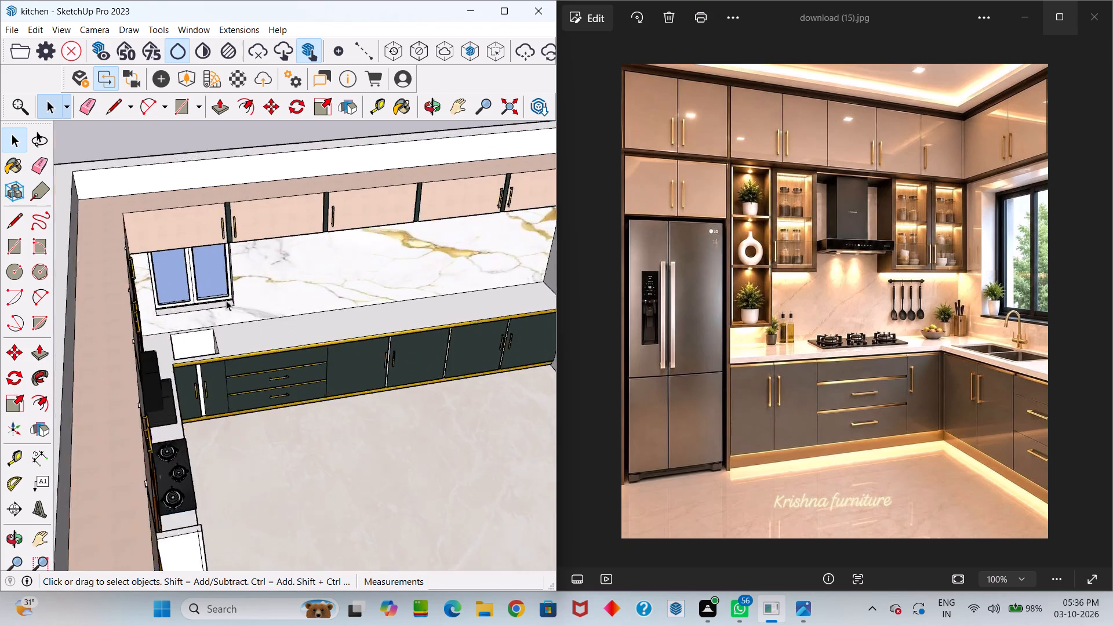
scroll(226, 300, up, 2)
middle_drag(242, 330, 82, 376)
scroll(85, 374, down, 12)
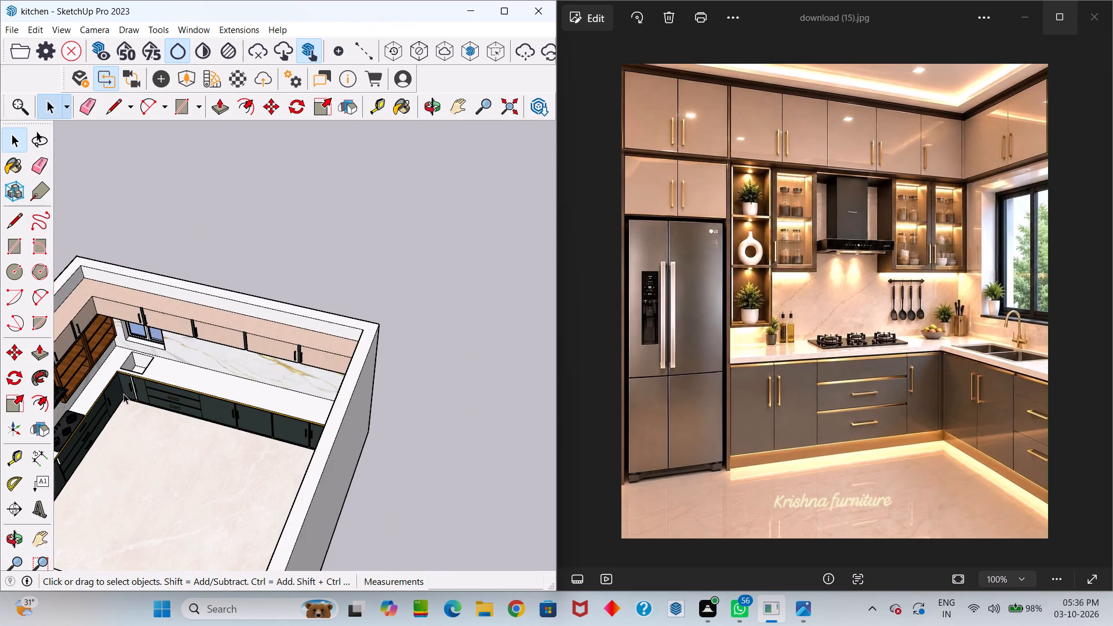
middle_drag(159, 392, 140, 363)
drag(173, 388, 145, 369)
scroll(146, 380, down, 1)
middle_drag(148, 381, 185, 407)
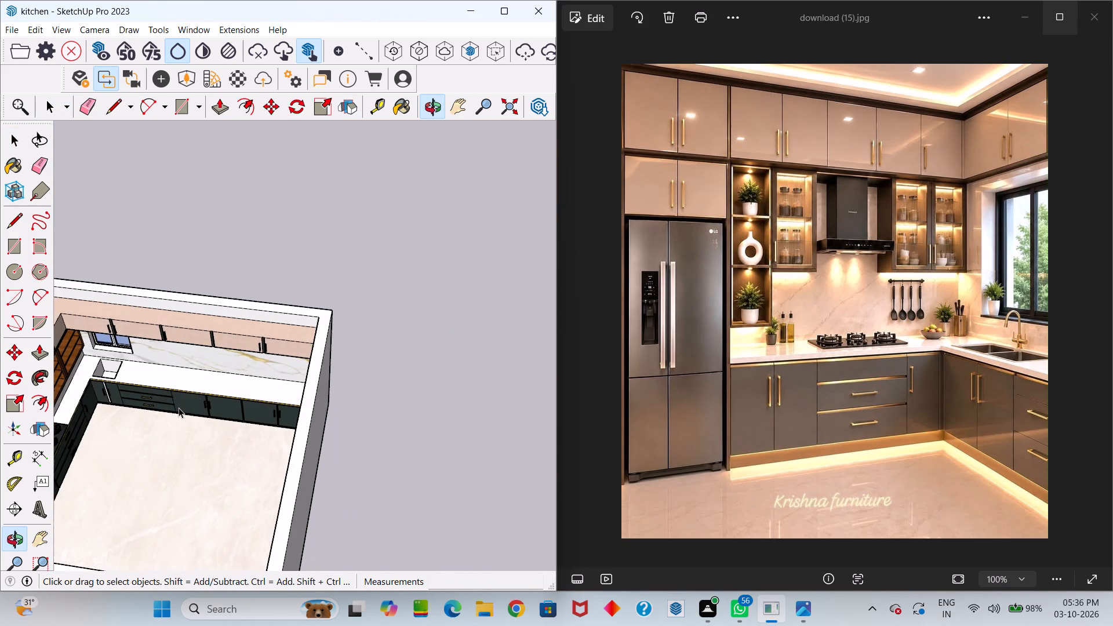
middle_drag(169, 401, 446, 395)
scroll(169, 401, down, 1)
drag(296, 392, 446, 395)
middle_drag(453, 406, 223, 303)
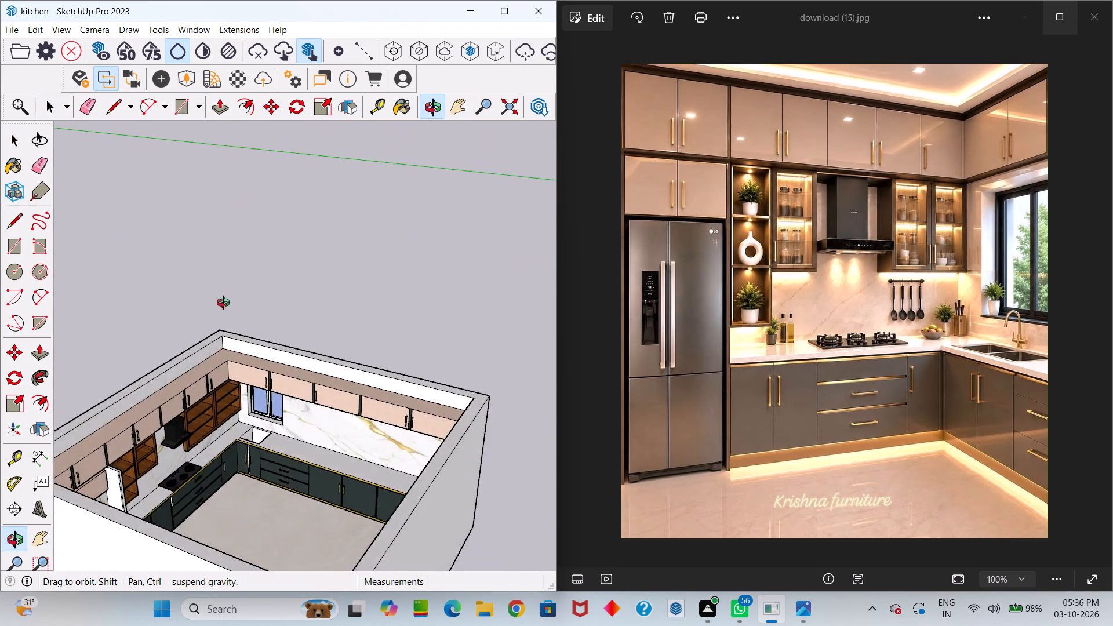
middle_drag(223, 303, 127, 325)
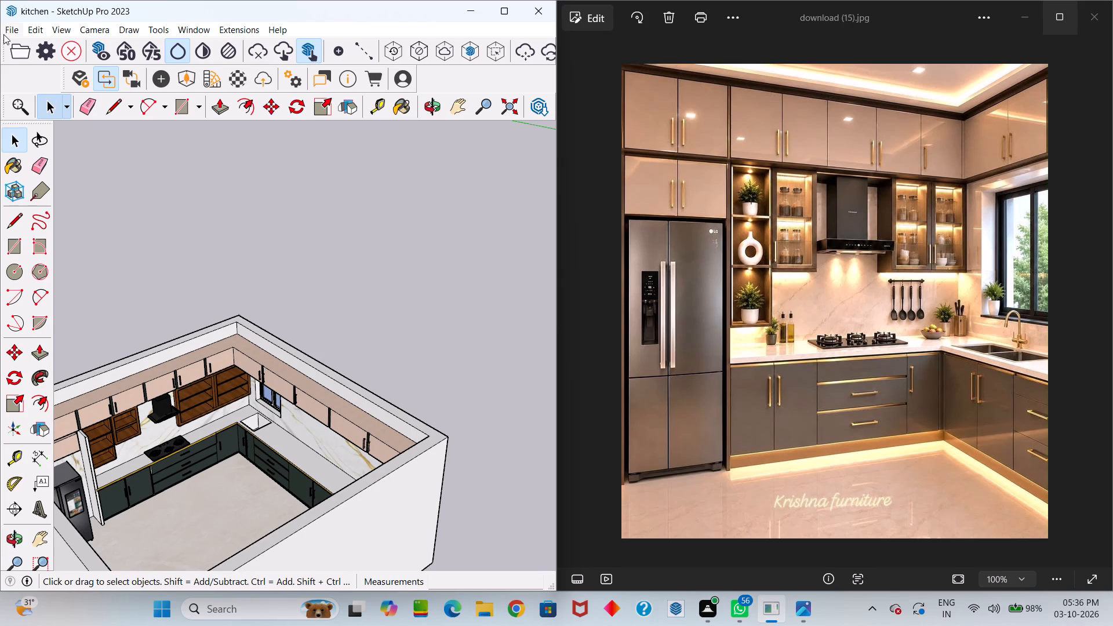
Look through the file previews in the Downloads folder for a sink model to import.
drag(8, 28, 15, 28)
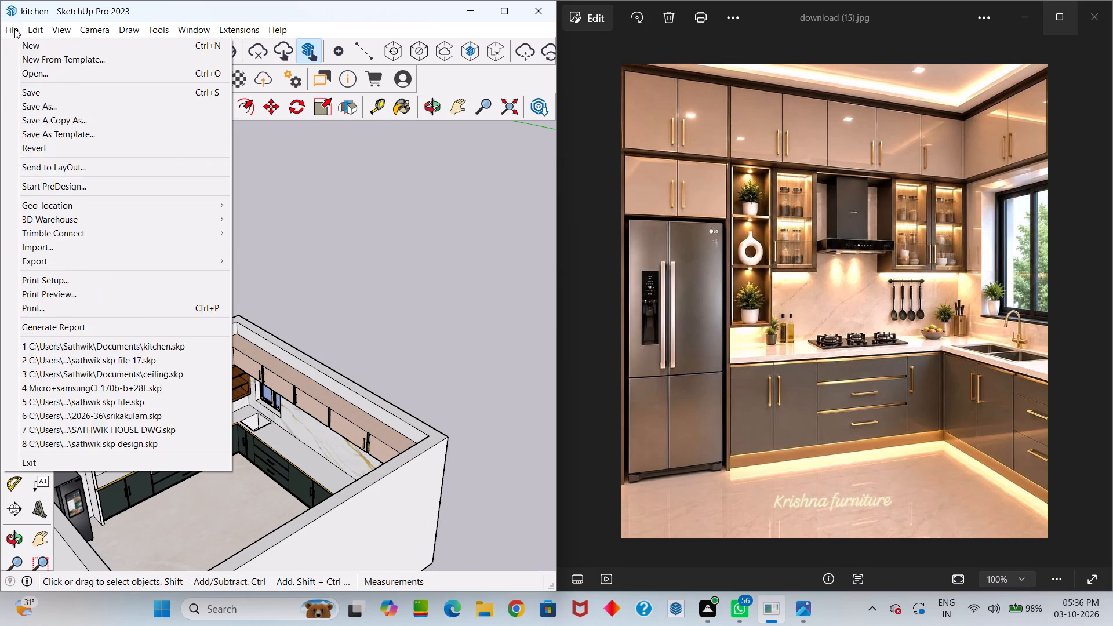
click(14, 28)
click(11, 24)
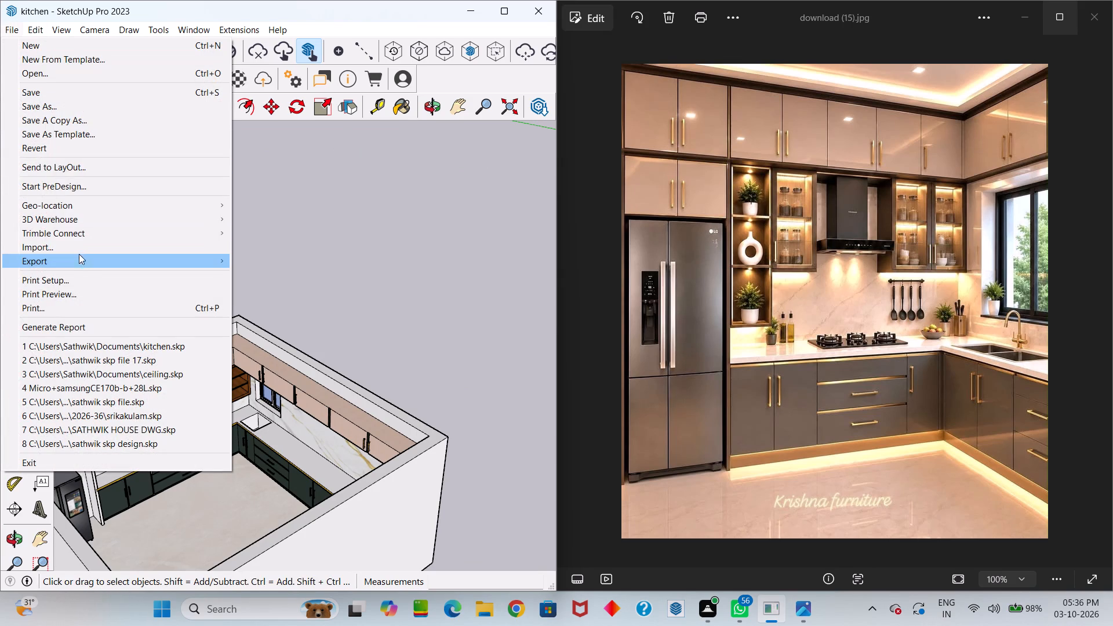
click(78, 253)
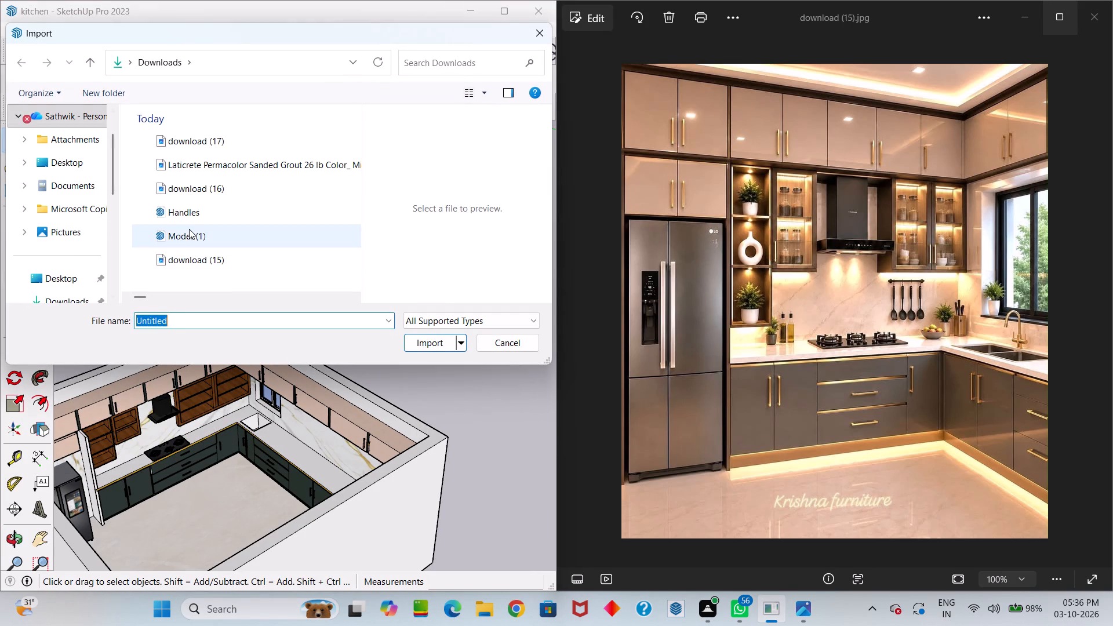
click(189, 229)
right_click(193, 256)
scroll(212, 227, down, 2)
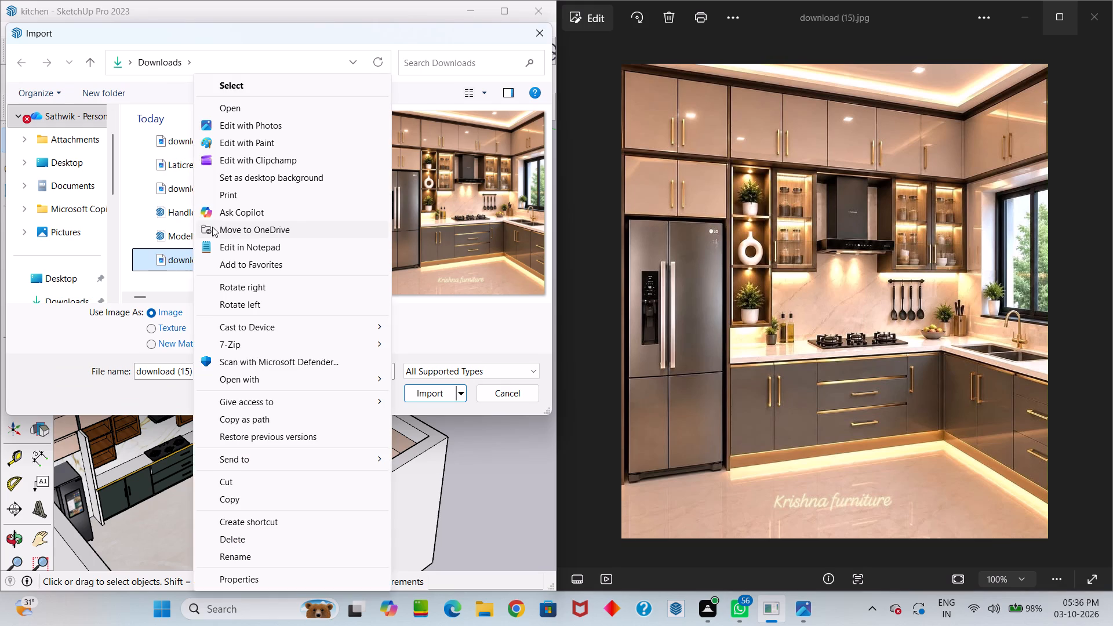
scroll(156, 196, down, 3)
click(177, 170)
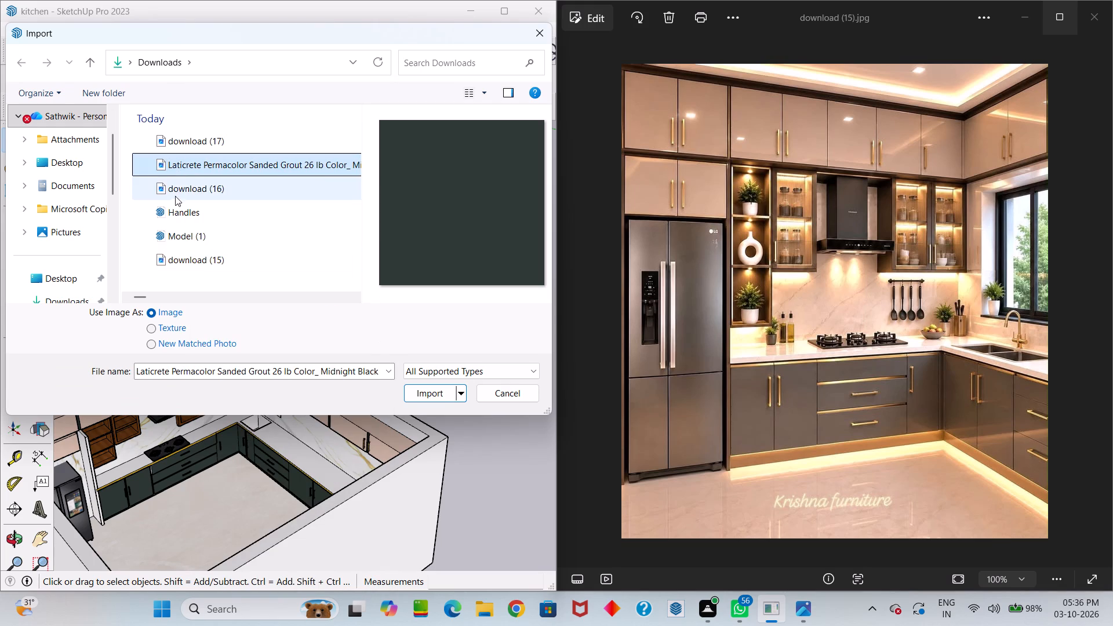
scroll(170, 217, down, 3)
click(197, 144)
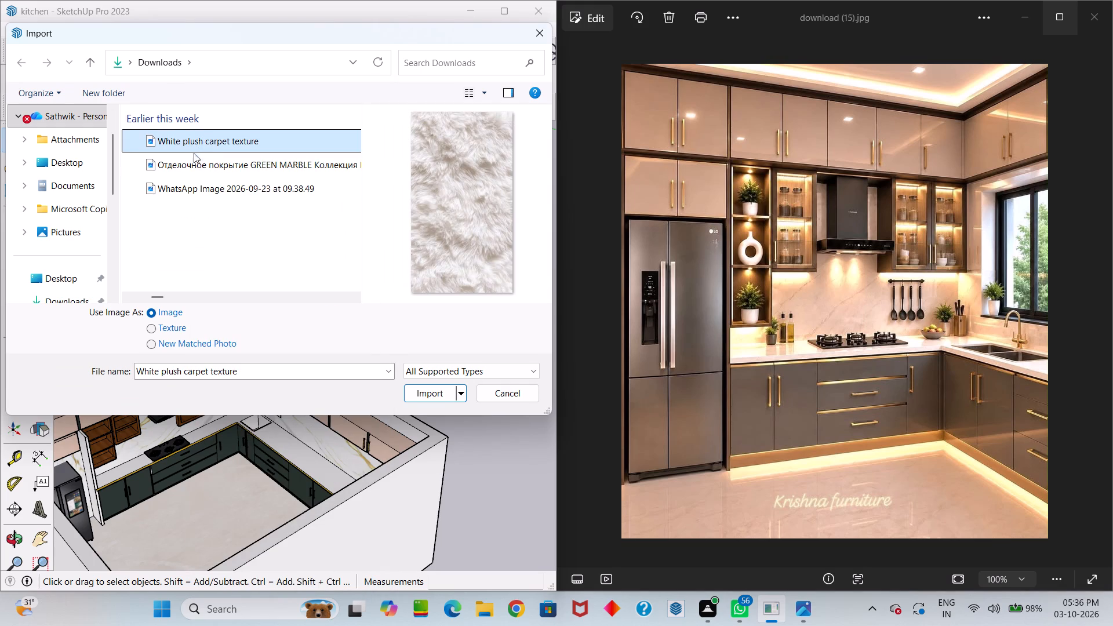
click(190, 157)
click(187, 179)
scroll(188, 186, down, 1)
click(186, 191)
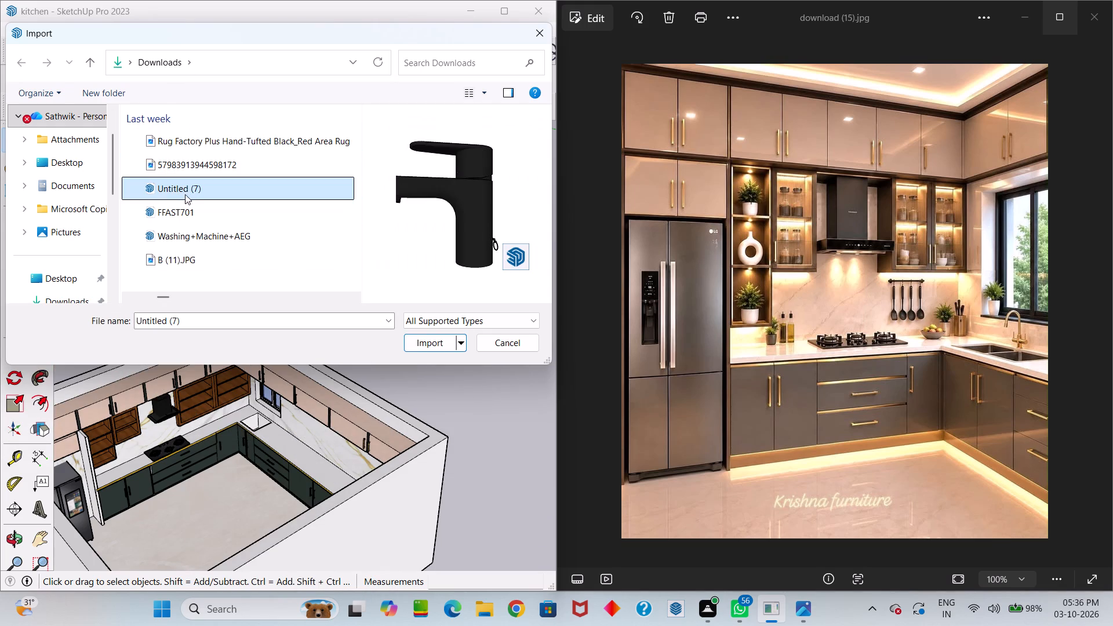
click(183, 199)
click(183, 210)
click(180, 230)
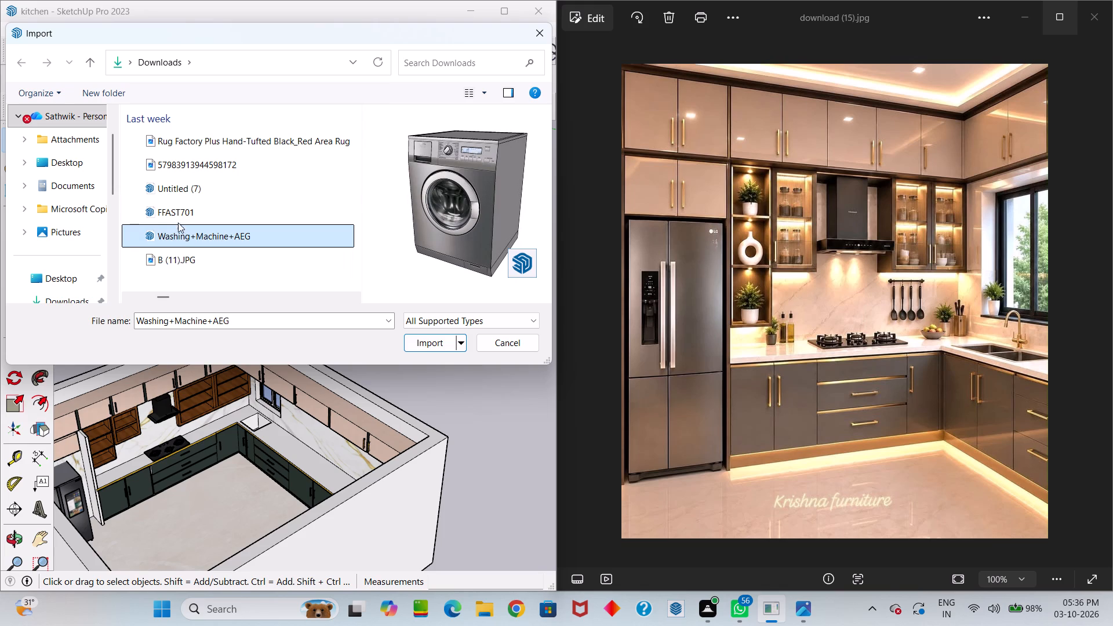
click(176, 257)
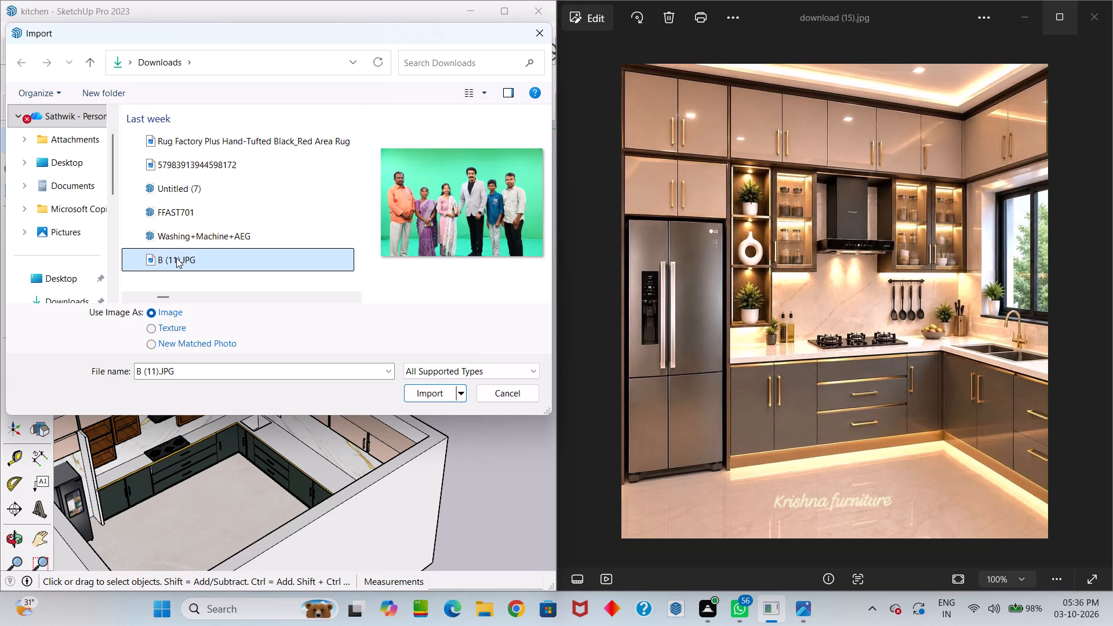
scroll(179, 268, down, 1)
click(178, 259)
scroll(178, 259, down, 1)
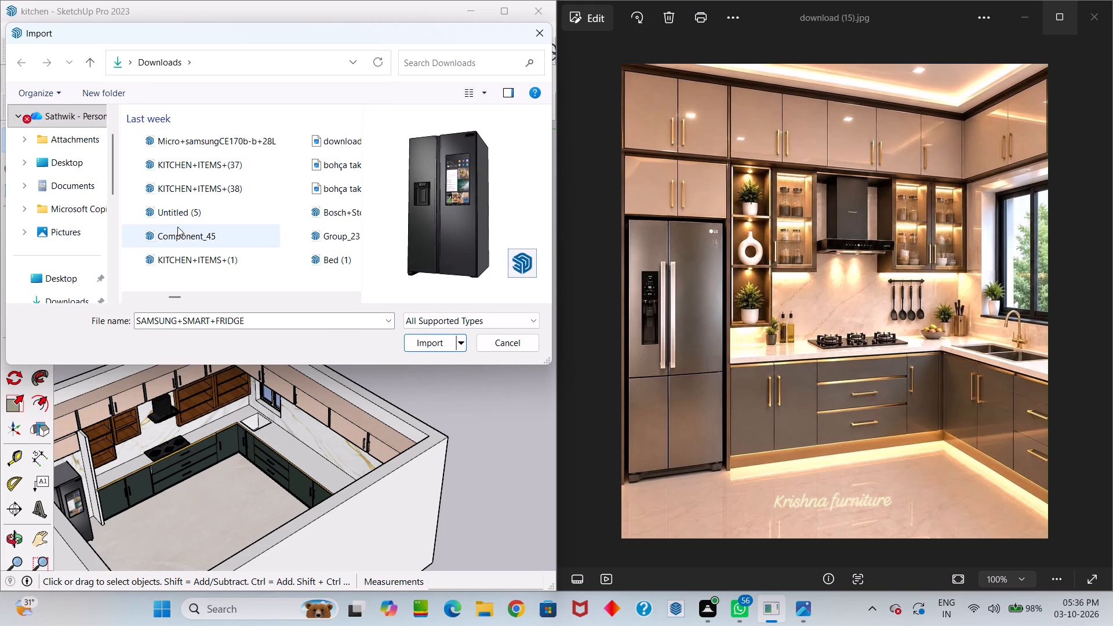
click(191, 166)
click(188, 182)
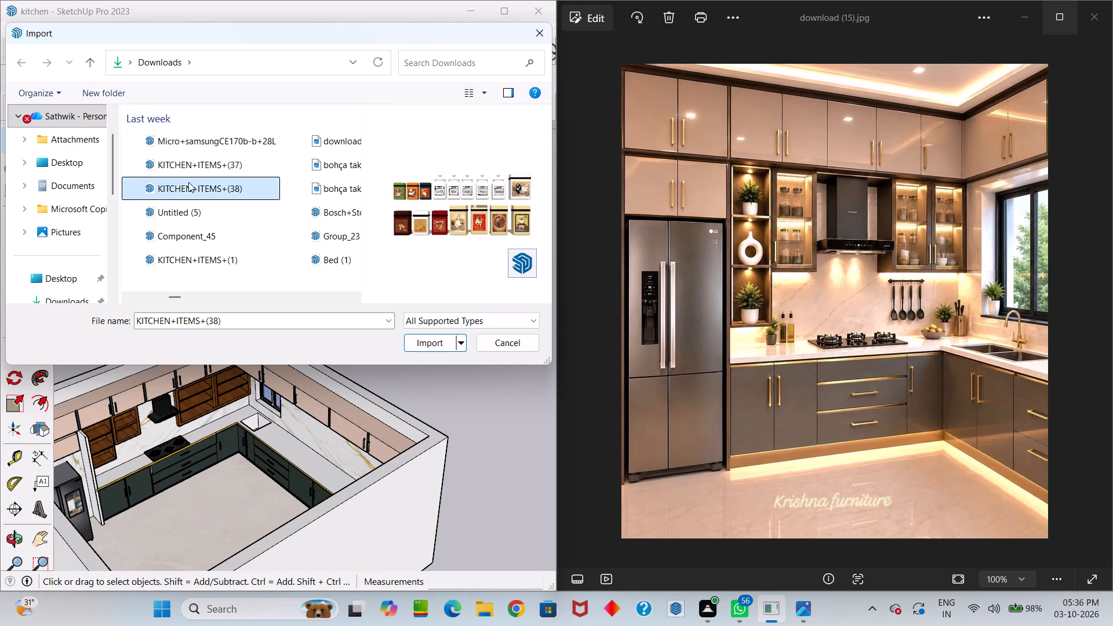
click(181, 205)
click(181, 240)
click(177, 253)
scroll(183, 247, down, 1)
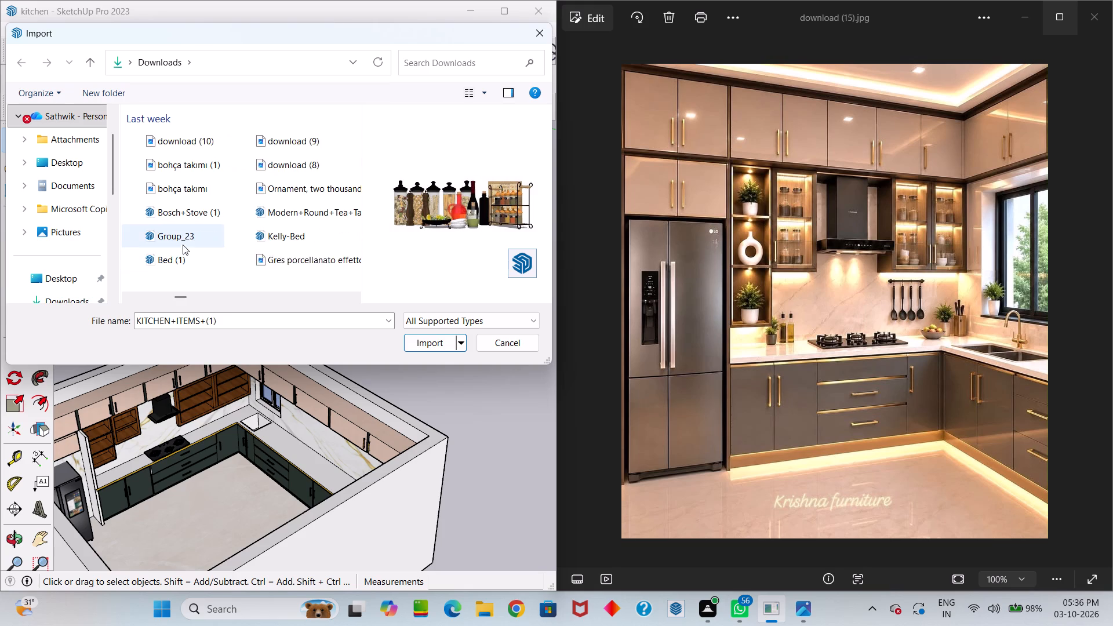
click(177, 144)
drag(173, 166, 176, 173)
click(177, 192)
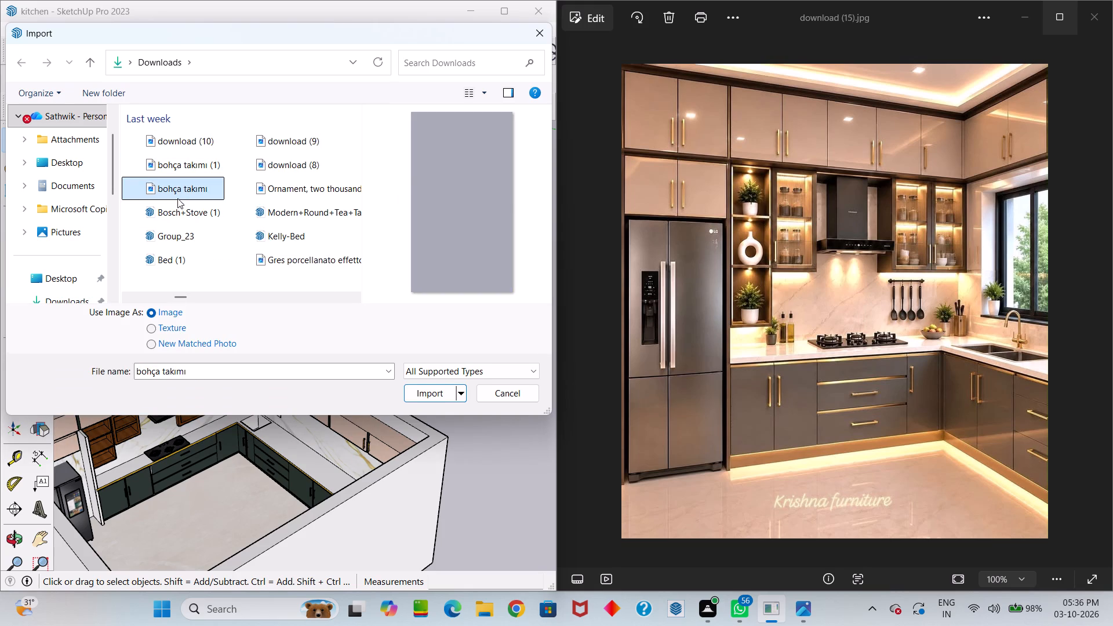
click(178, 209)
Import the Group_23 black sink with faucet and place it over the countertop cutout below the window.
drag(175, 226, 173, 235)
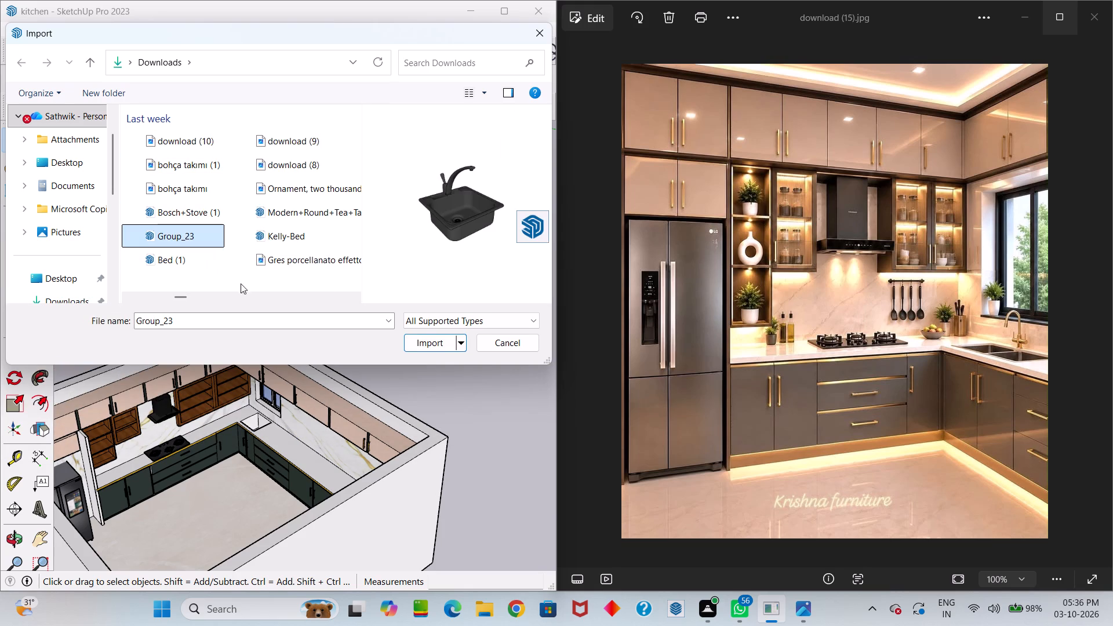
click(424, 344)
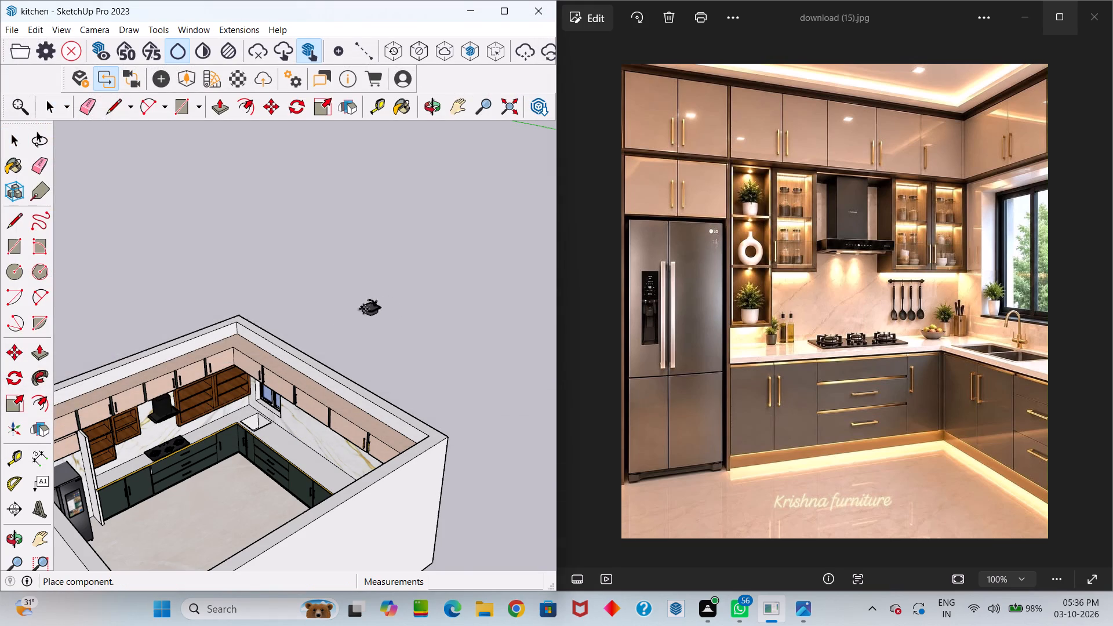
scroll(242, 390, up, 20)
scroll(242, 390, up, 9)
scroll(297, 420, down, 2)
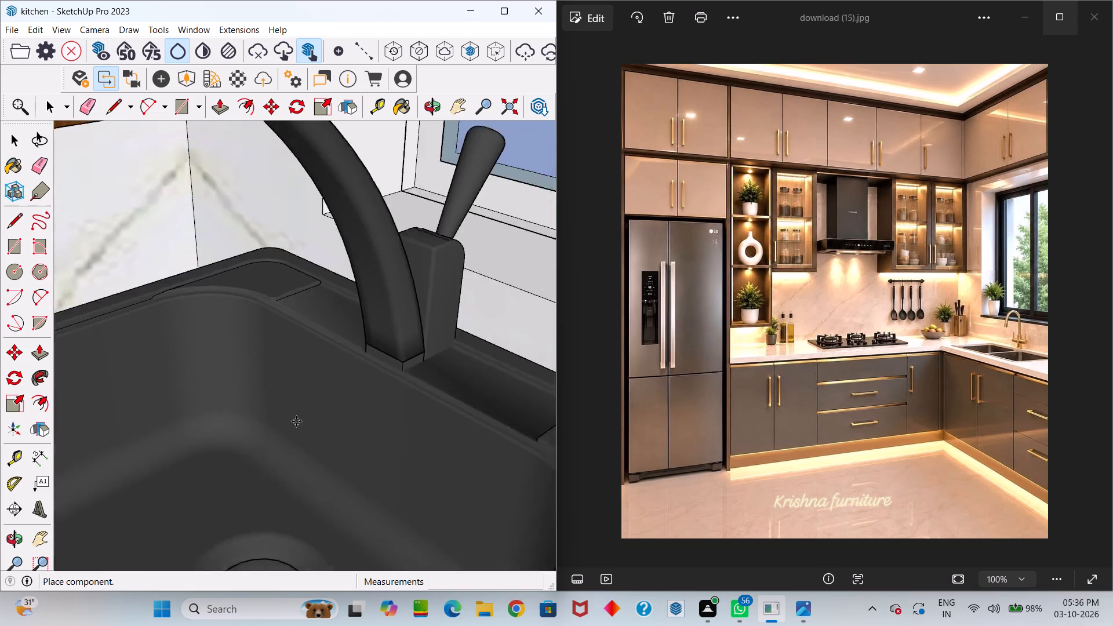
scroll(296, 421, down, 12)
click(296, 391)
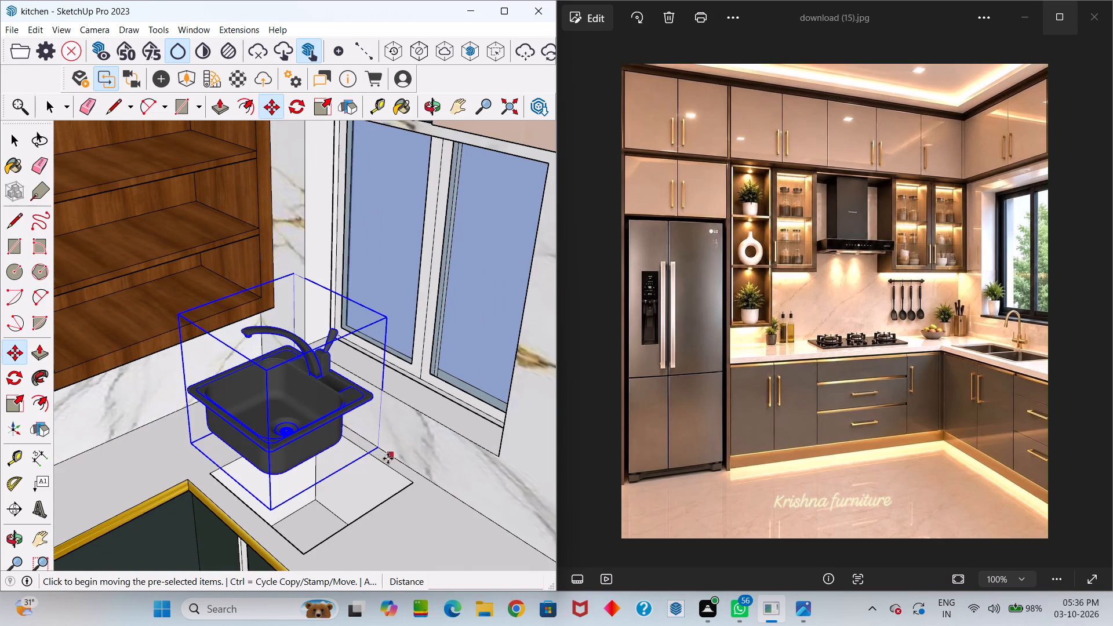
Move the sink by its lower bounding-box corner to the countertop cutout's back corner, about 8 7/8" away.
click(382, 452)
scroll(404, 490, up, 5)
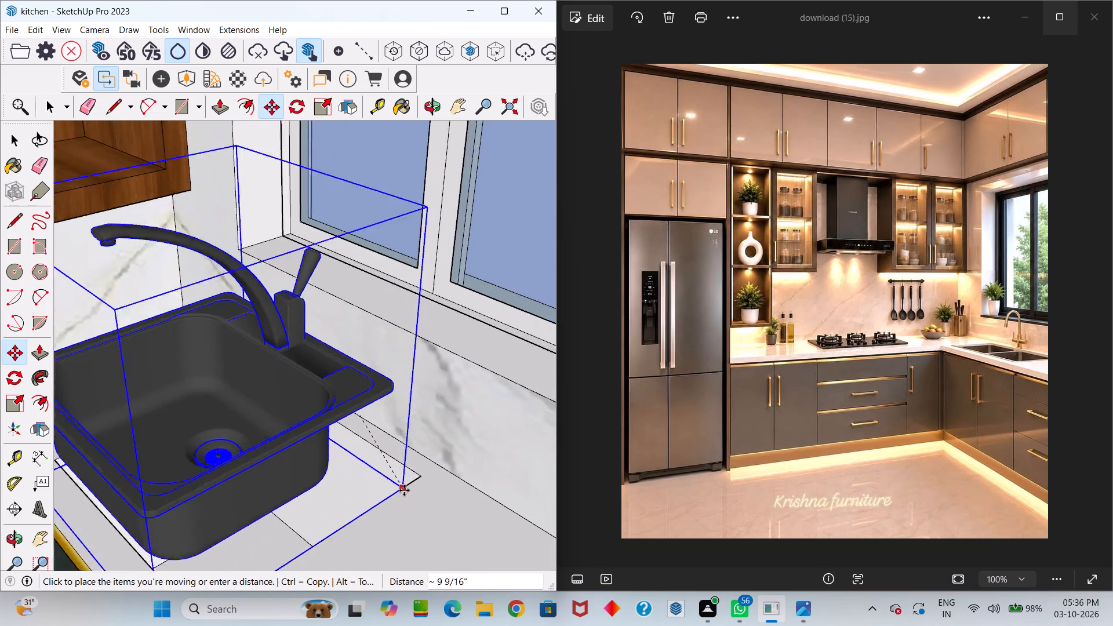
scroll(404, 490, up, 7)
click(427, 463)
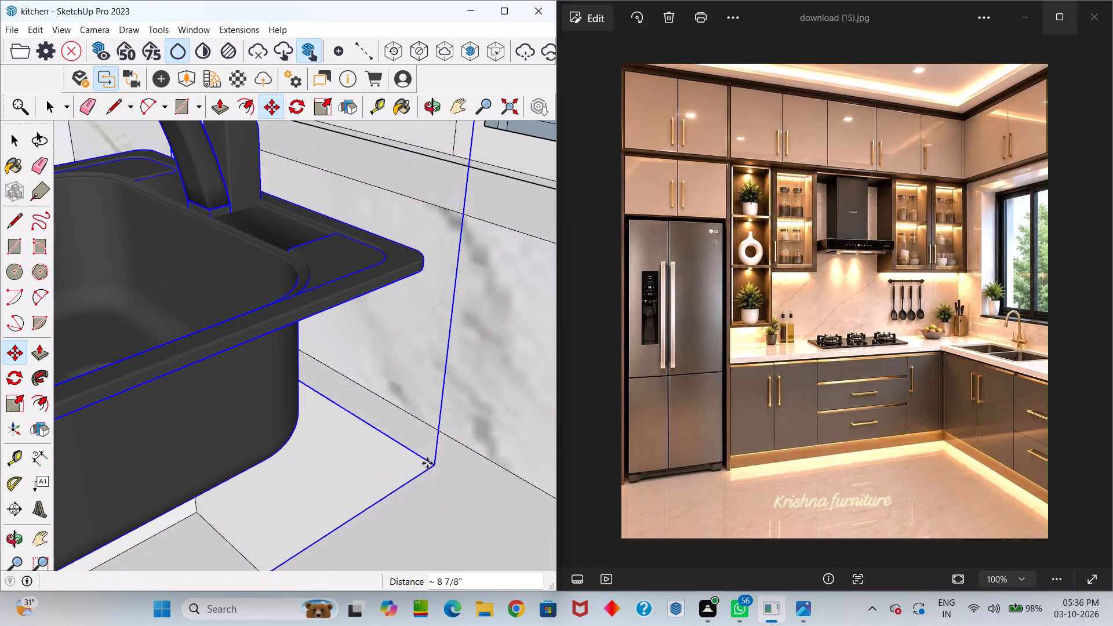
Lower the sink 8 1/8" so its bowl drops into the cutout and its rim sits at countertop level.
scroll(423, 465, down, 13)
click(432, 336)
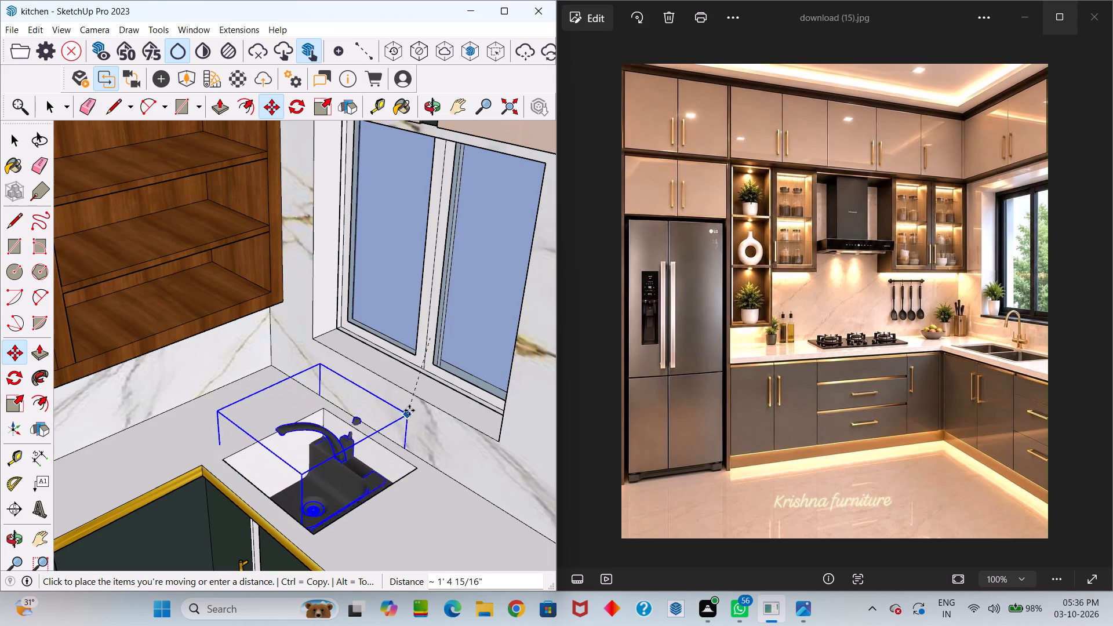
click(431, 391)
Shift the sink about 1 1/16" so its rim corner lines up with the cutout's back corner.
scroll(403, 452, up, 6)
click(417, 469)
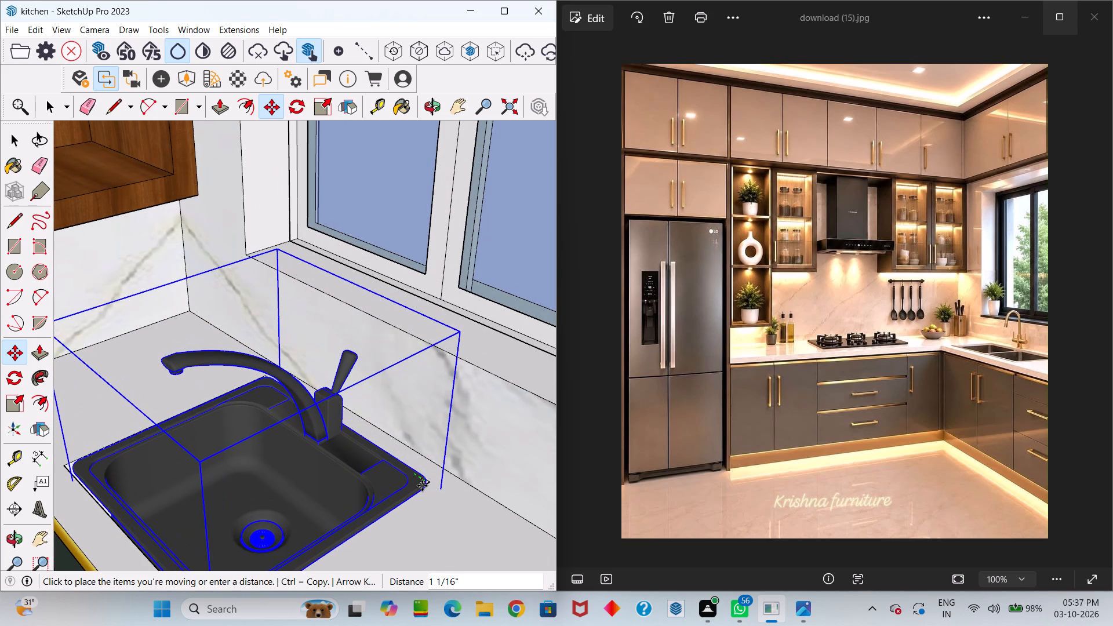
click(422, 486)
scroll(401, 457, down, 7)
Scale the sink sideways along the green axis to about 1.16 so its rim covers the cutout's side edge.
middle_drag(391, 448, 594, 489)
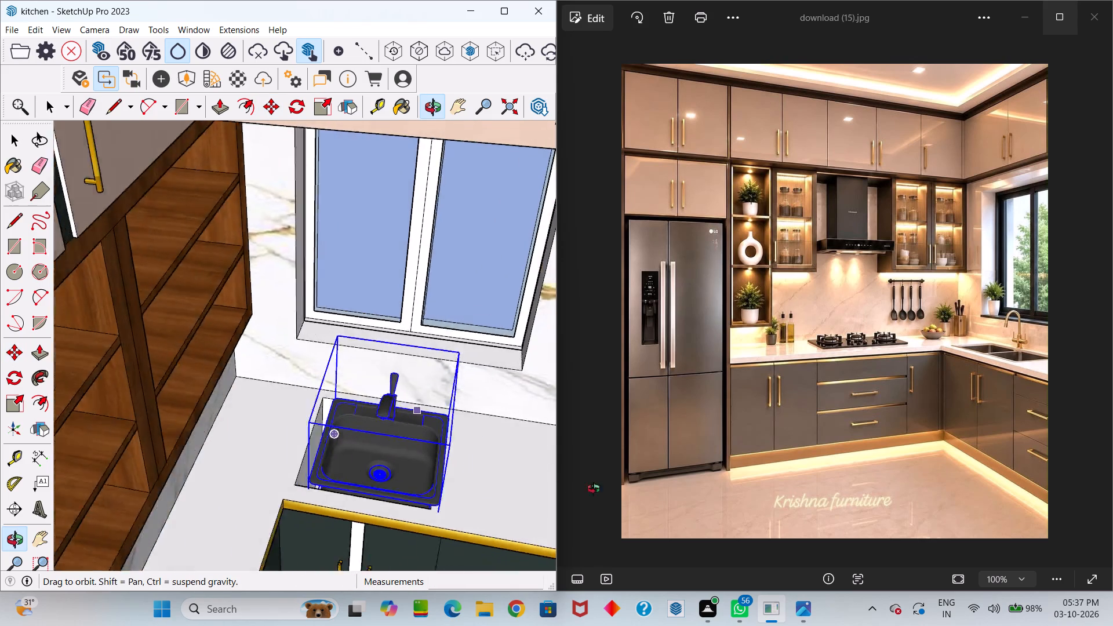
middle_drag(594, 489, 635, 493)
key(space)
scroll(384, 454, up, 5)
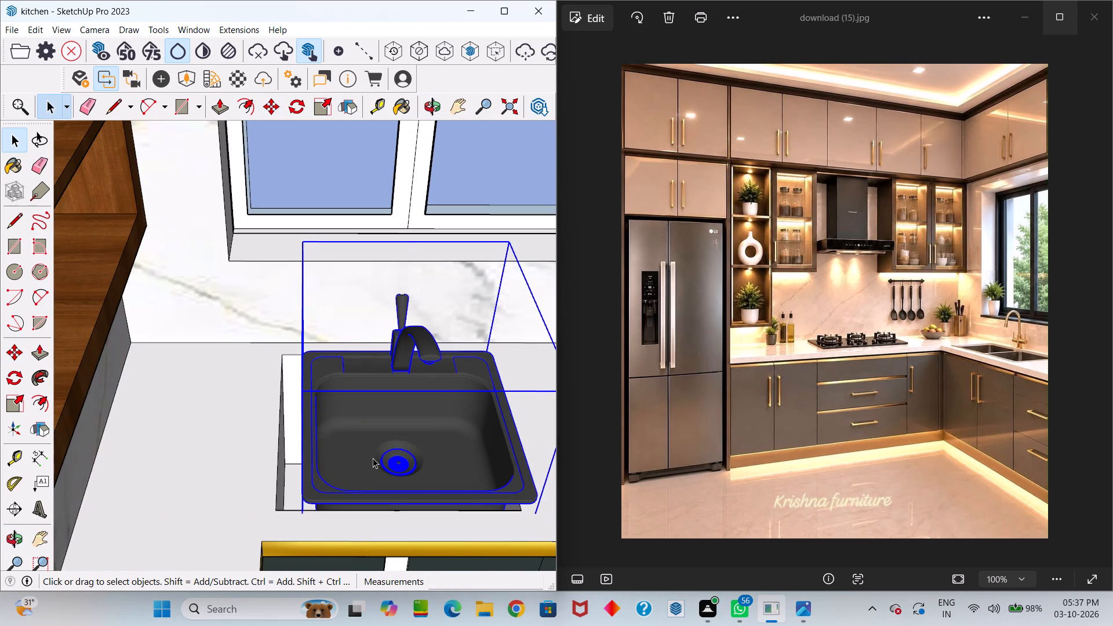
key(s)
scroll(305, 416, up, 6)
click(302, 394)
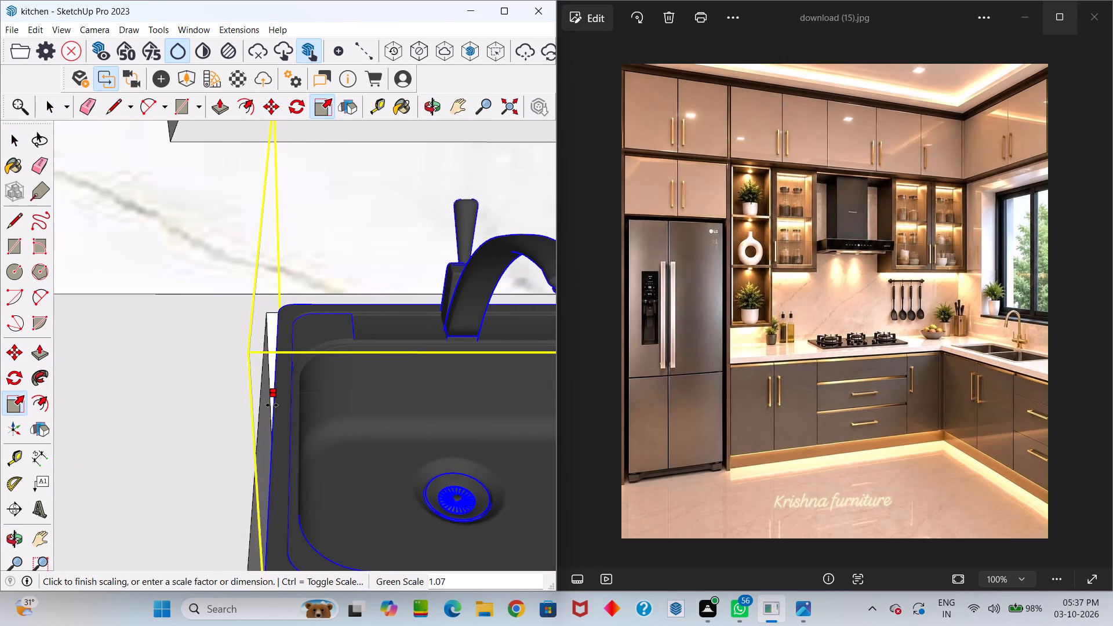
middle_drag(253, 412, 382, 409)
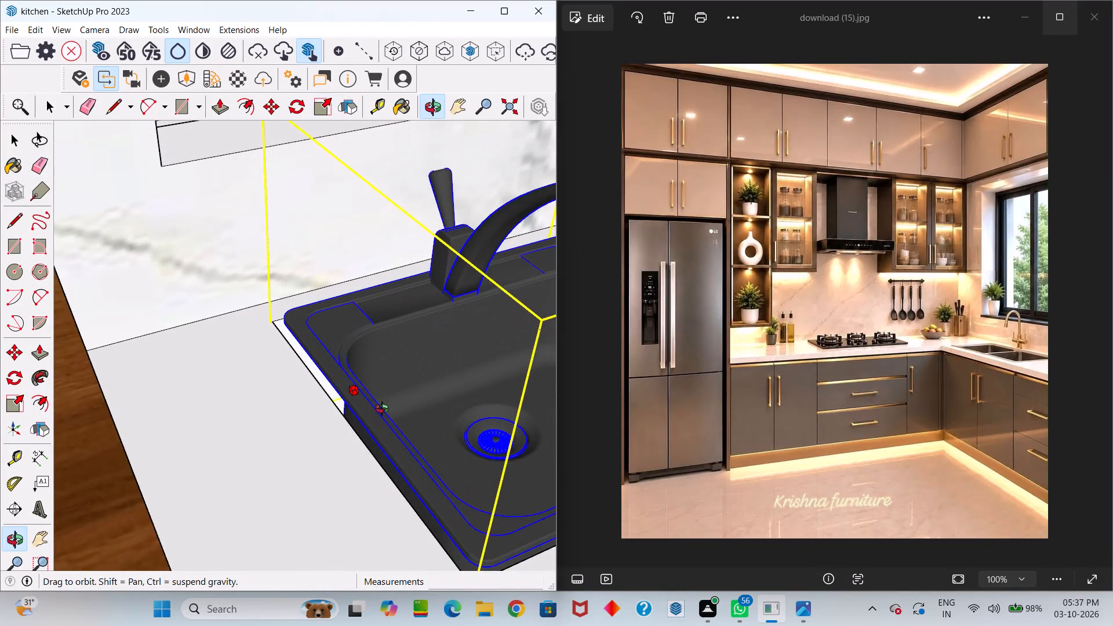
middle_drag(382, 409, 380, 409)
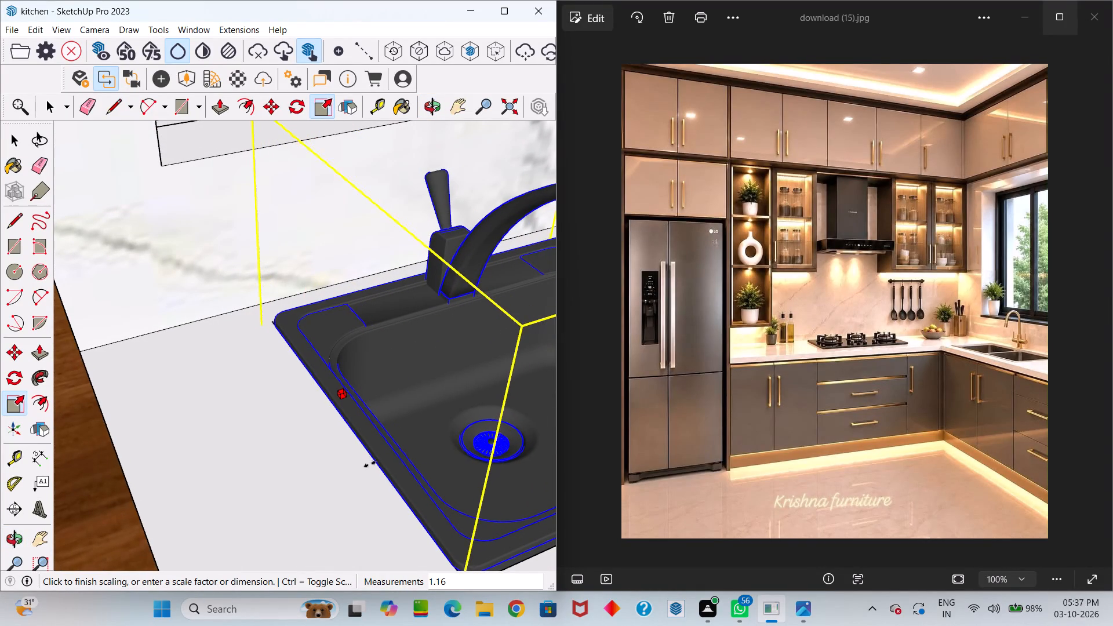
click(375, 474)
Scale the sink toward the window wall along the red axis to about 1.10 so its rim covers the cutout's back edge.
middle_drag(372, 448, 166, 447)
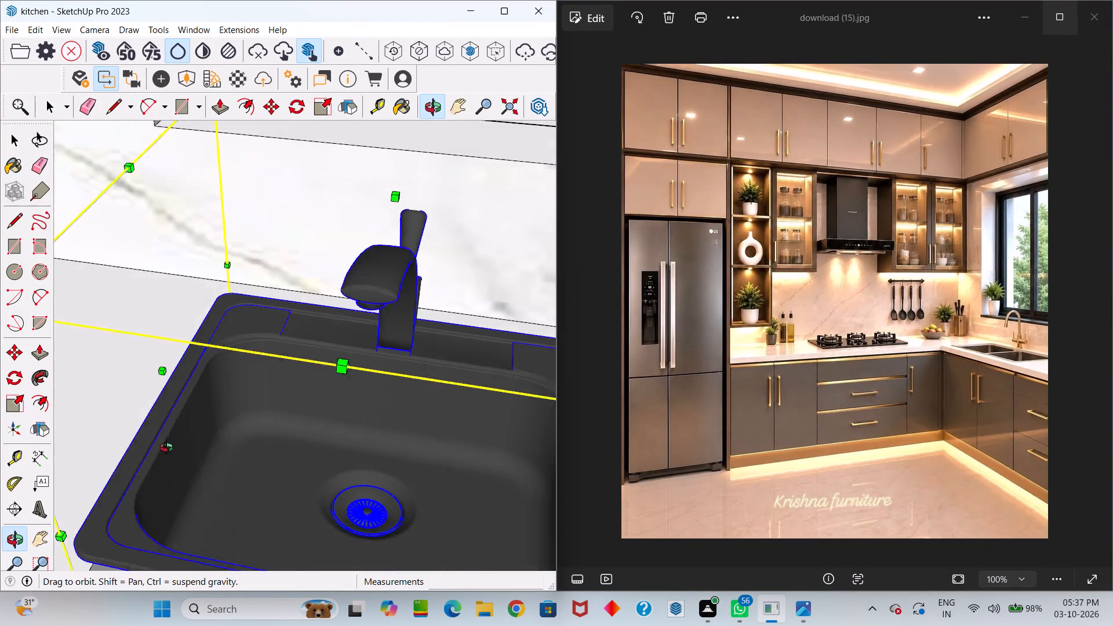
middle_drag(166, 447, 161, 444)
scroll(151, 439, down, 7)
middle_drag(325, 485, 95, 393)
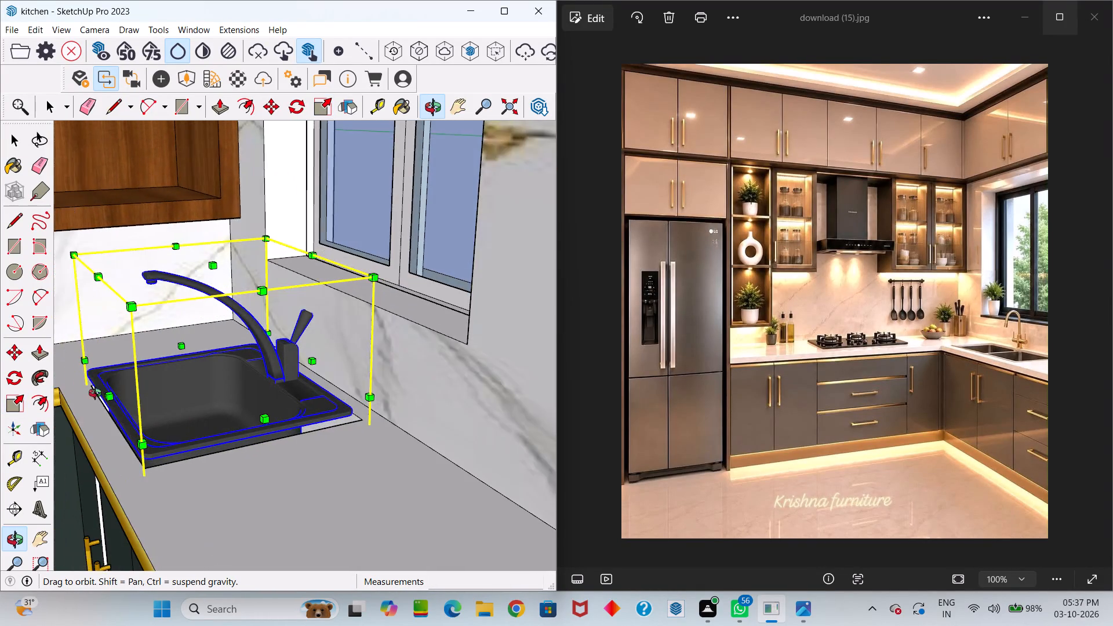
middle_drag(95, 393, 92, 393)
scroll(286, 414, up, 4)
middle_drag(350, 435, 250, 476)
scroll(258, 442, up, 3)
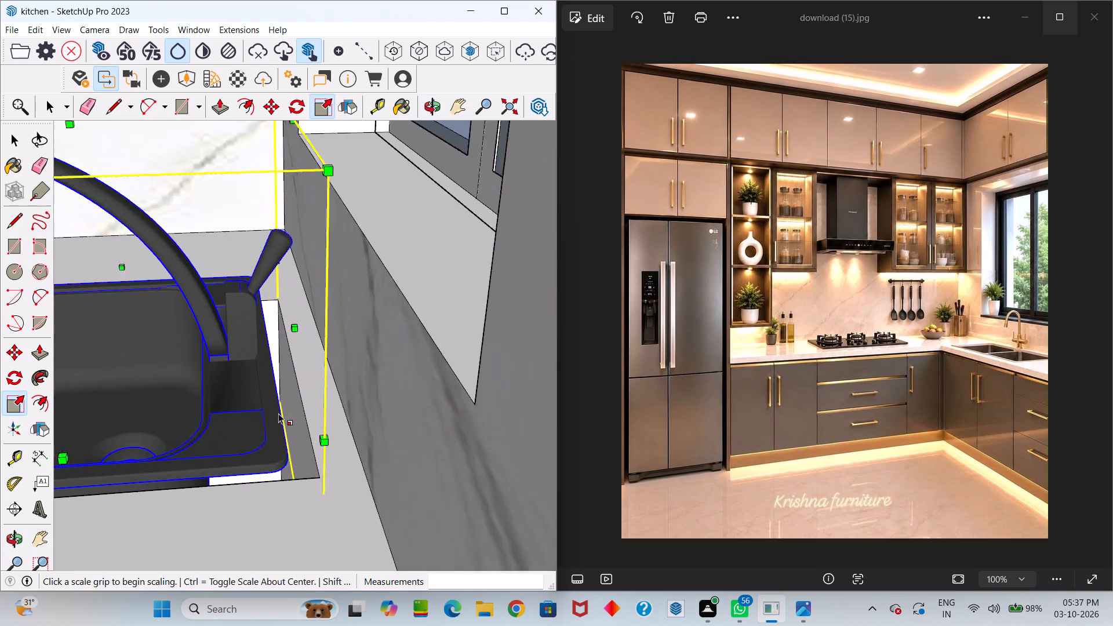
scroll(278, 413, up, 1)
middle_drag(285, 410, 256, 459)
scroll(267, 374, up, 3)
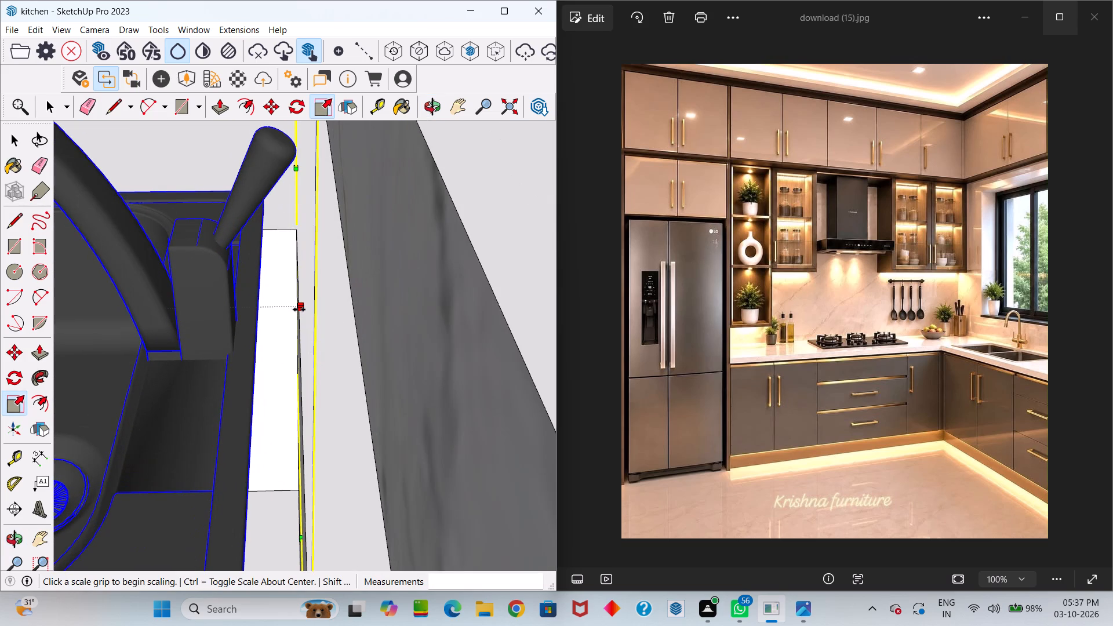
drag(299, 308, 326, 453)
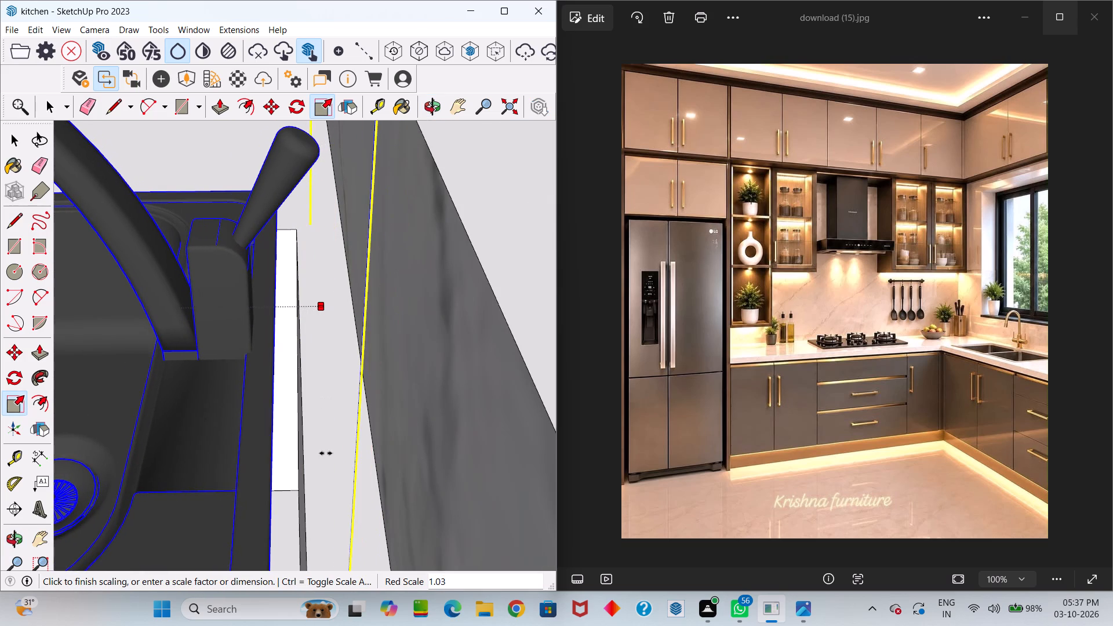
drag(326, 453, 392, 500)
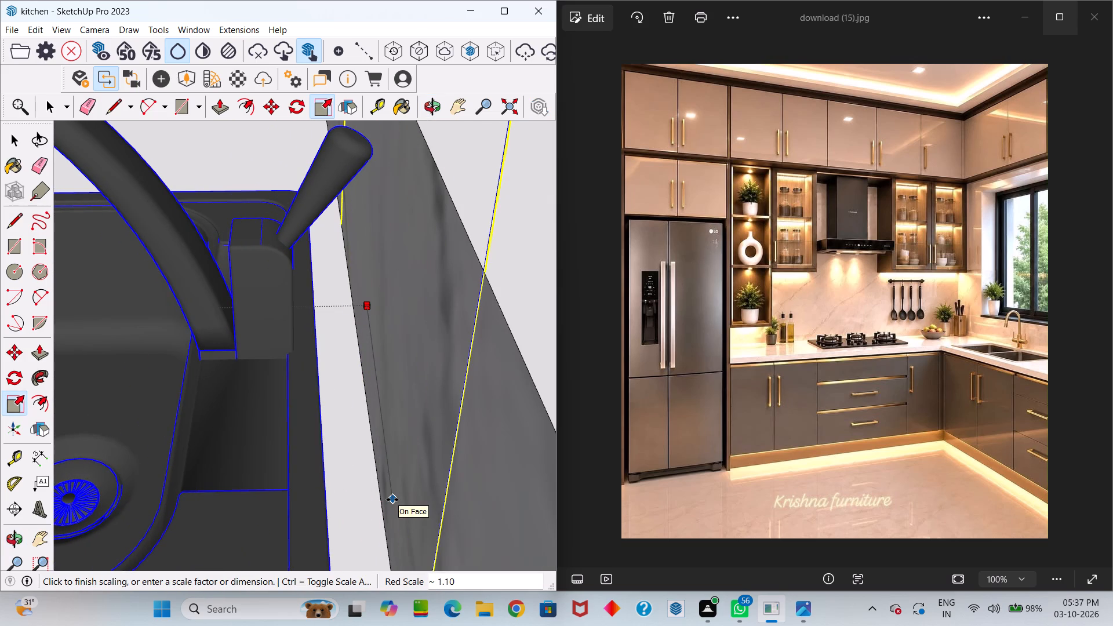
drag(392, 500, 394, 510)
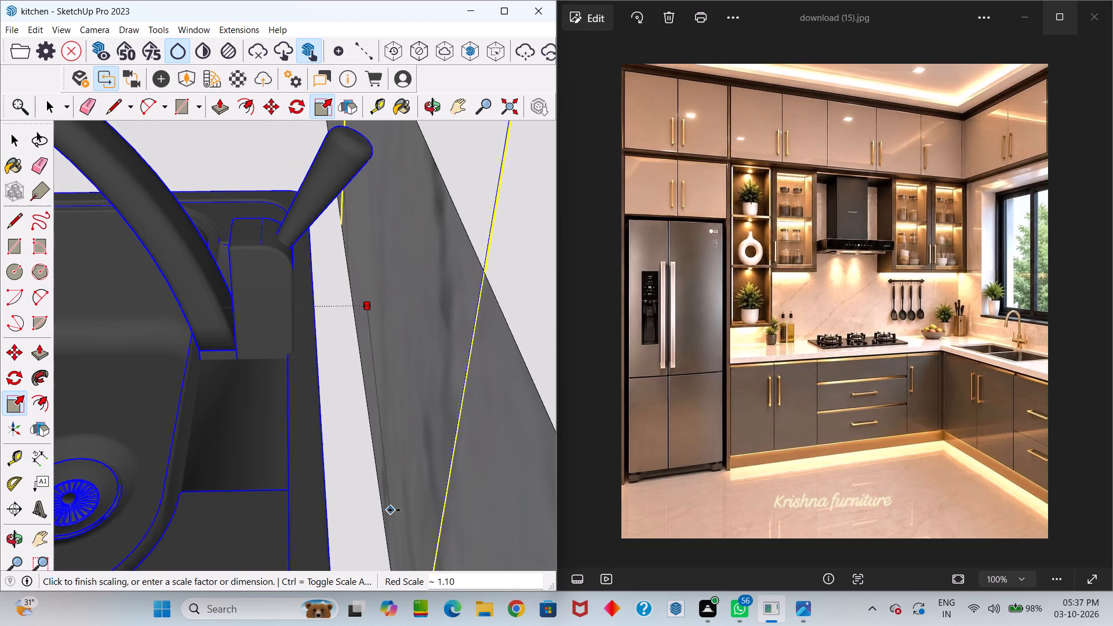
drag(394, 510, 395, 493)
scroll(381, 463, up, 1)
scroll(377, 461, down, 12)
middle_drag(339, 473, 504, 472)
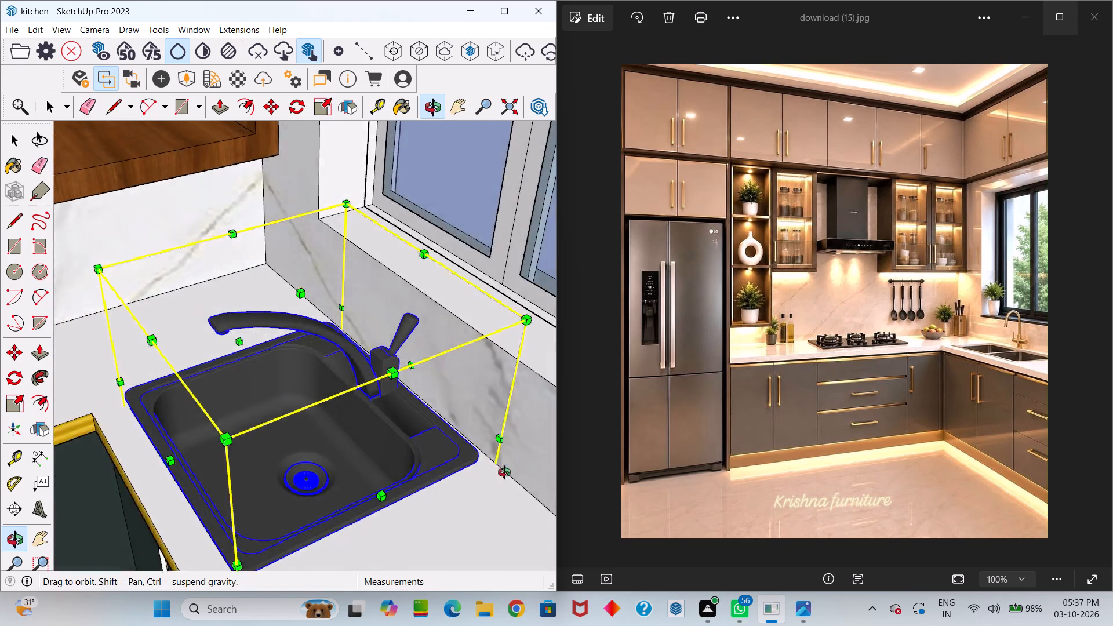
middle_drag(504, 472, 645, 466)
scroll(529, 441, down, 5)
key(space)
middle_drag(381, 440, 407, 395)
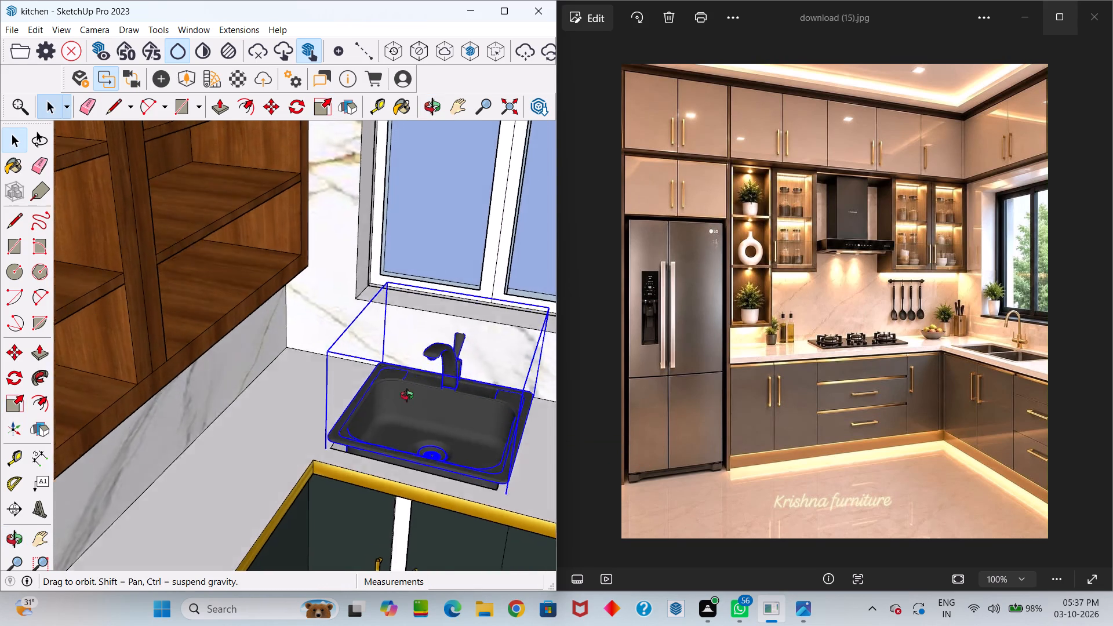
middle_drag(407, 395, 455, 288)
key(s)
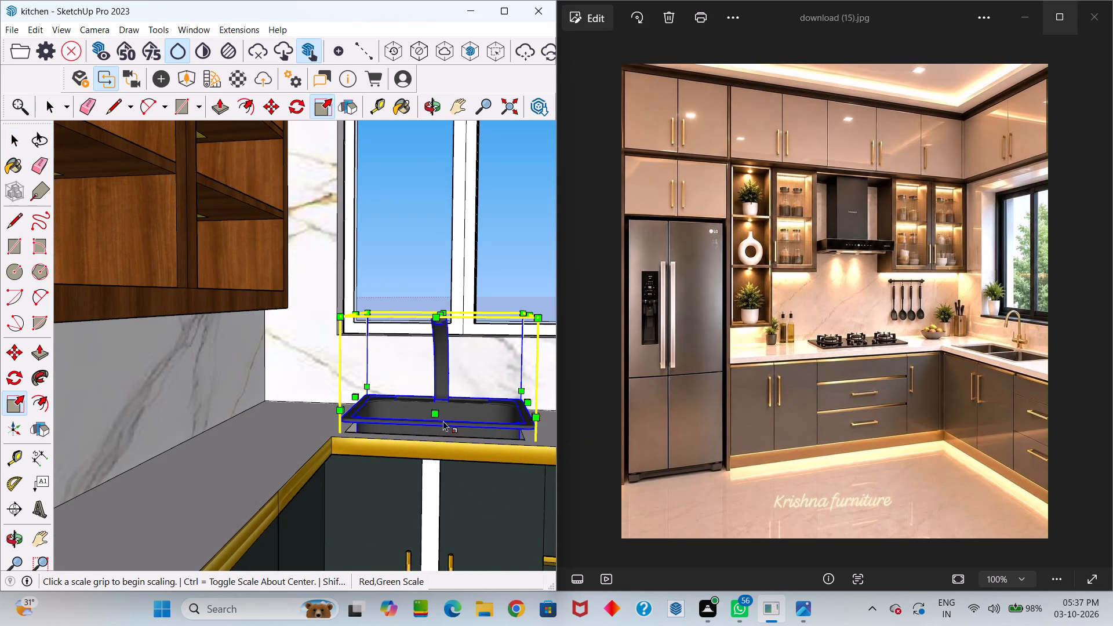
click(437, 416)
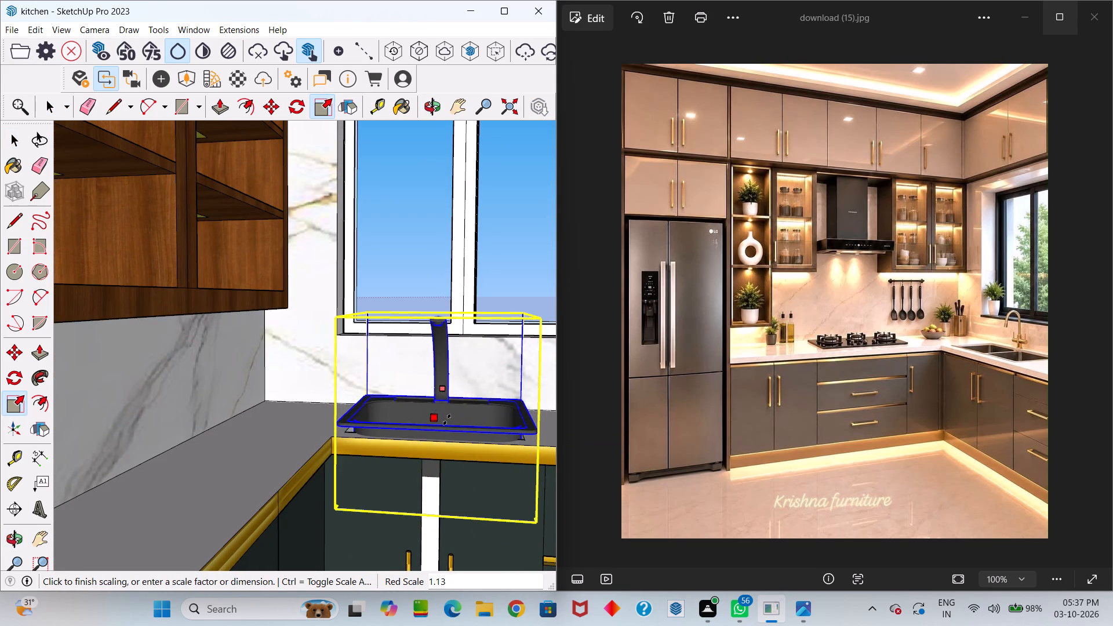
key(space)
Scale the sink's height along the blue axis to about 0.82 so its rim sits close to the countertop, and deselect it.
key(s)
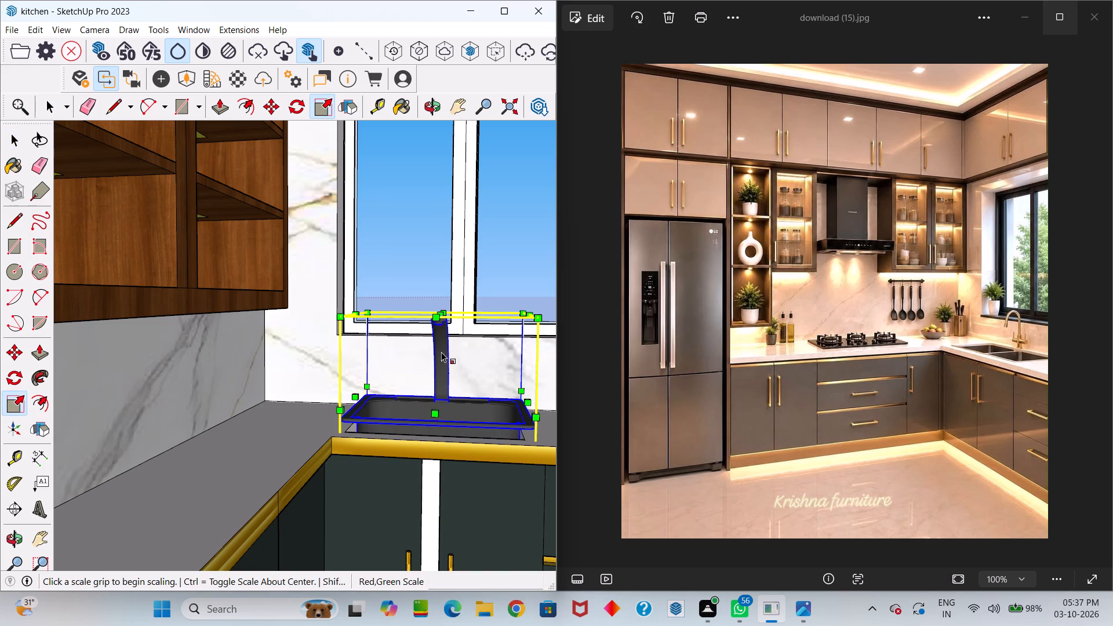
middle_drag(432, 339, 387, 500)
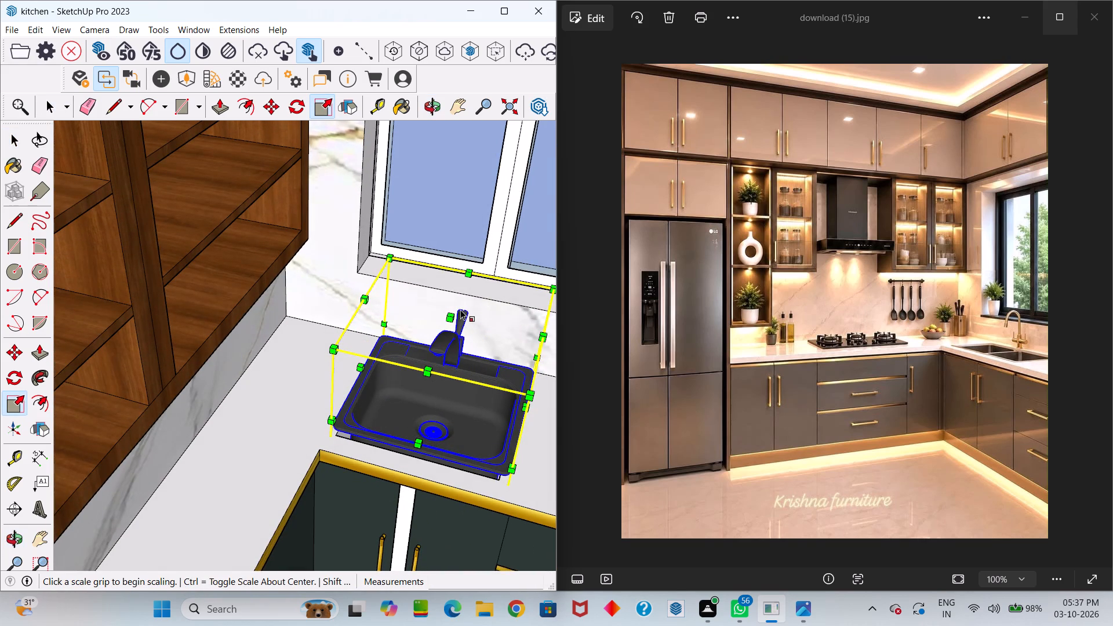
click(449, 312)
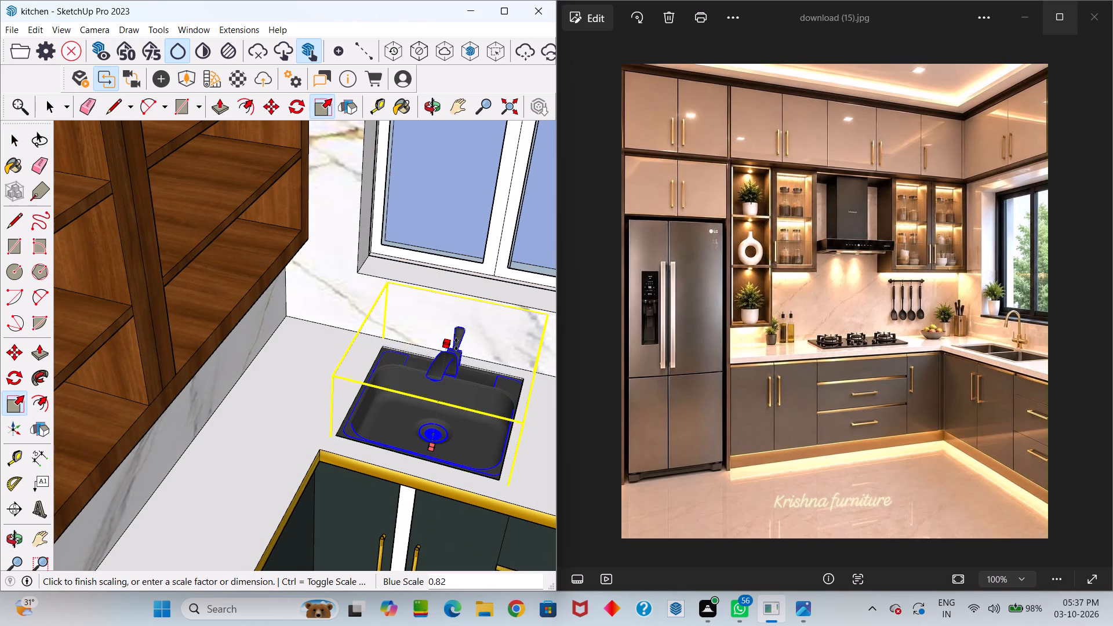
click(459, 343)
key(space)
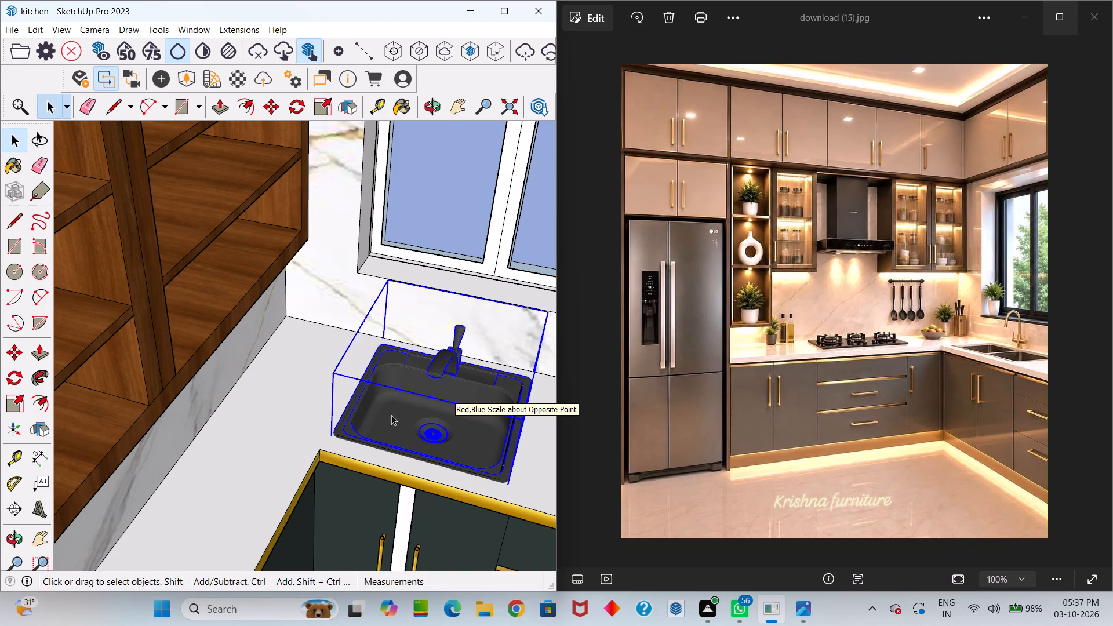
click(312, 414)
Examine from several angles how the resized sink's rim fits over the countertop cutout.
middle_drag(362, 421, 456, 439)
scroll(454, 439, up, 3)
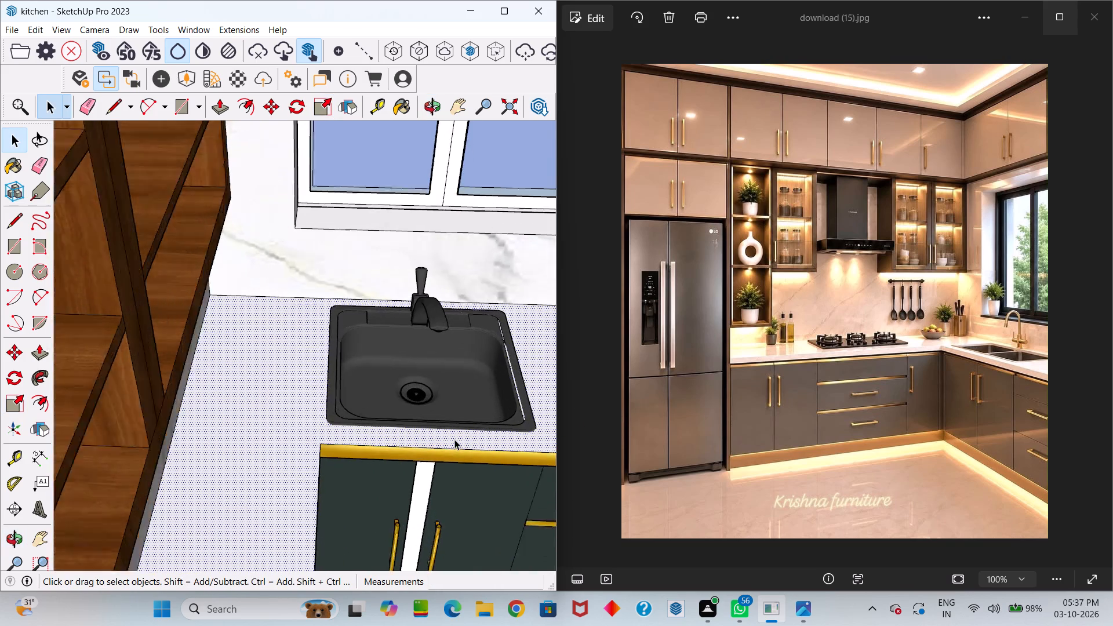
scroll(454, 439, up, 2)
scroll(455, 441, down, 4)
scroll(459, 434, up, 5)
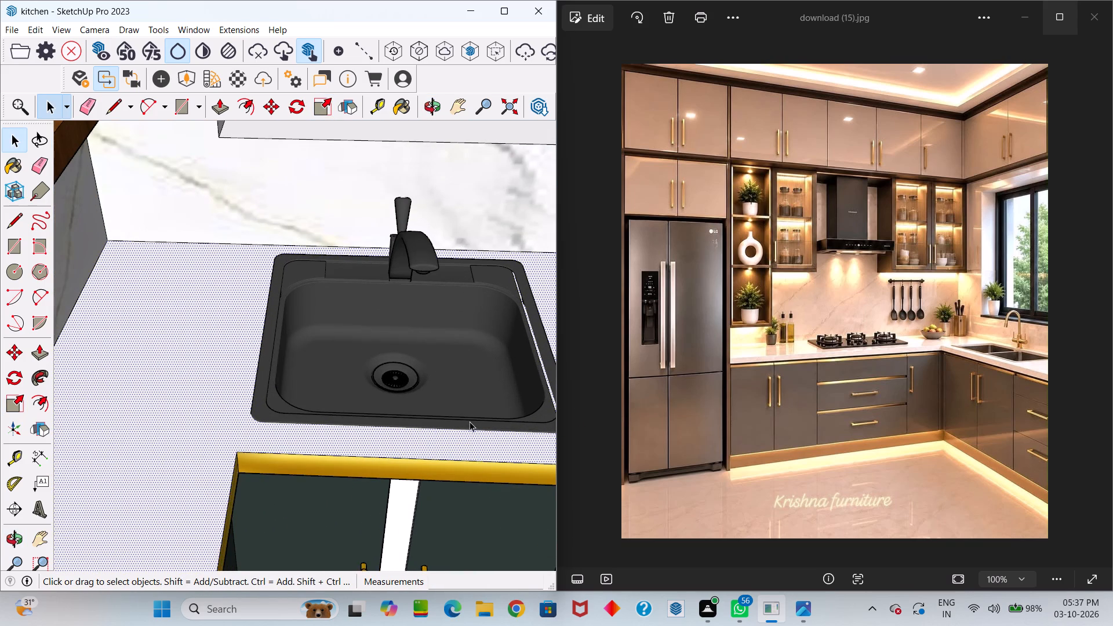
middle_drag(468, 421, 157, 420)
drag(450, 420, 157, 420)
middle_drag(238, 327, 10, 363)
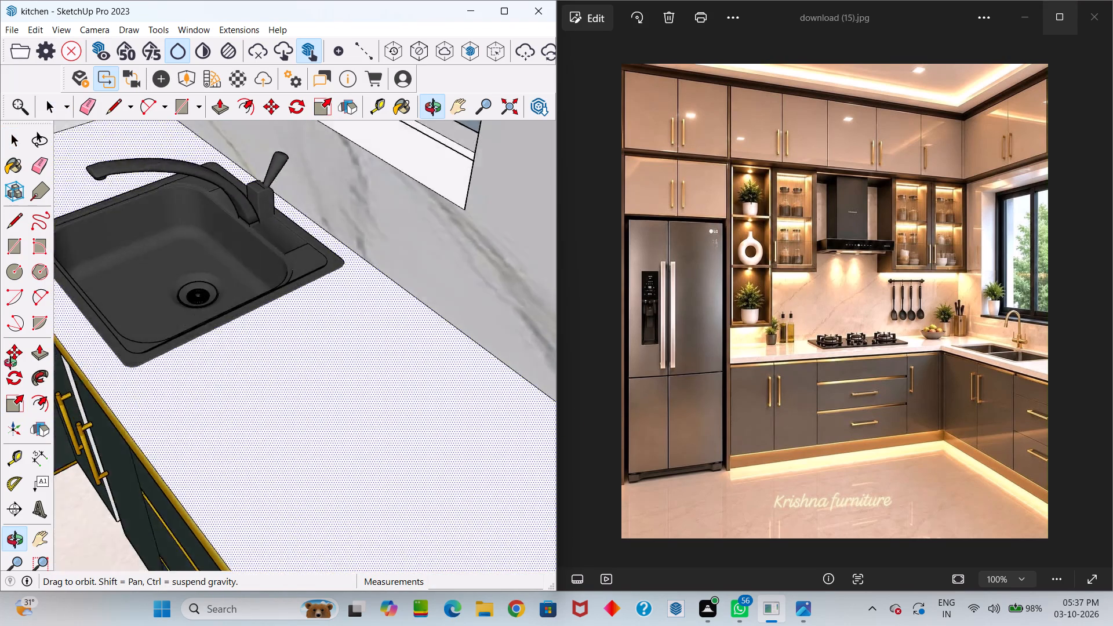
middle_drag(10, 363, 344, 443)
scroll(299, 380, up, 13)
middle_drag(201, 373, 276, 379)
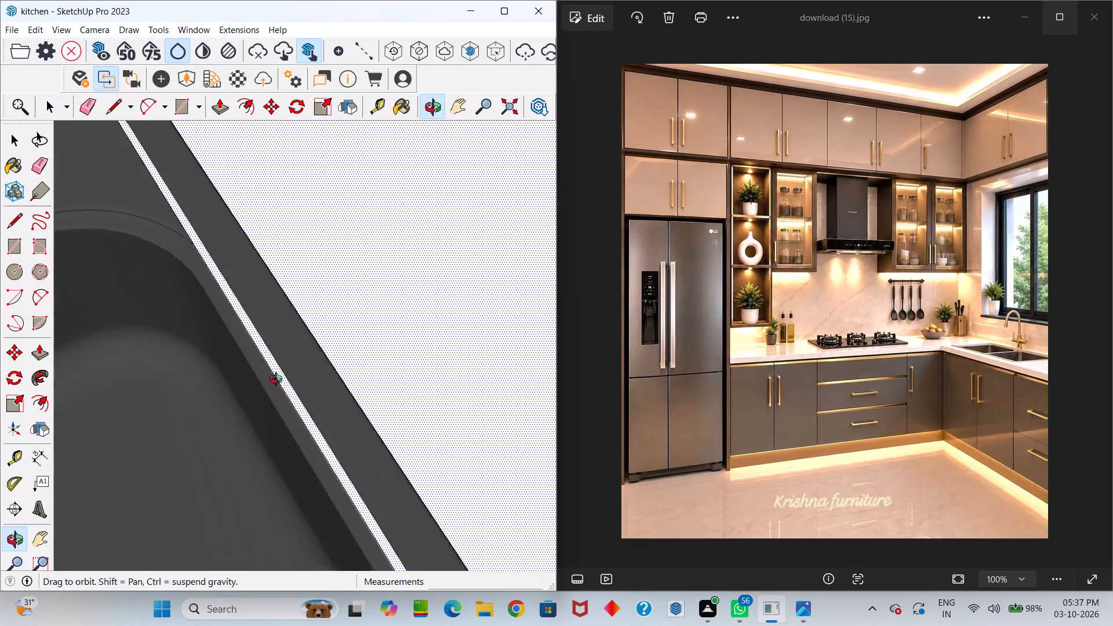
middle_drag(276, 379, 79, 398)
scroll(103, 427, down, 2)
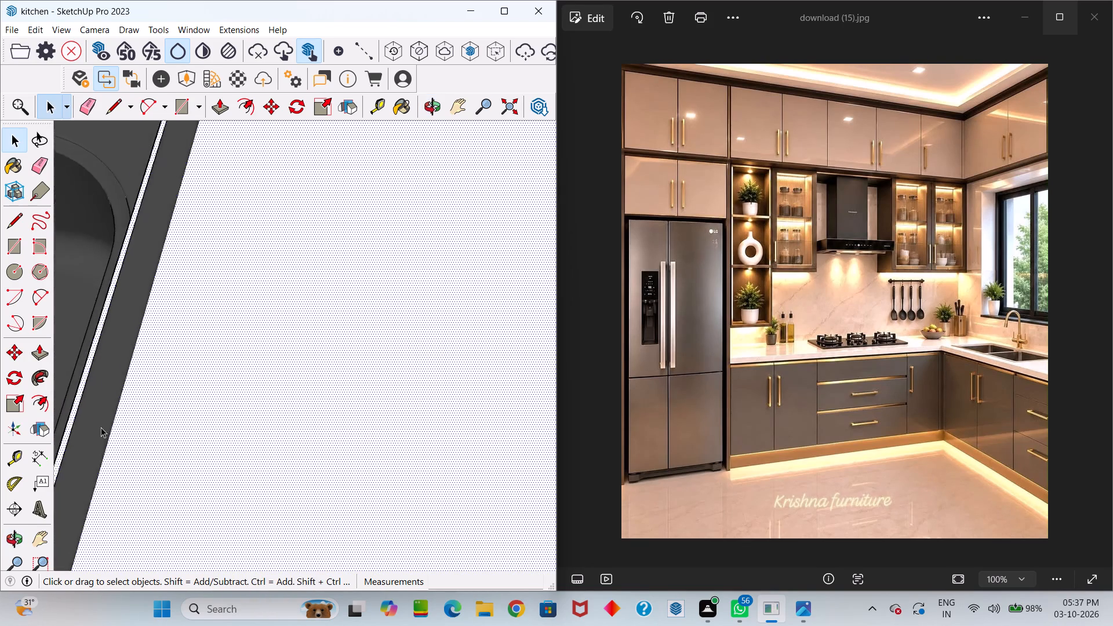
scroll(101, 427, down, 18)
middle_drag(139, 417, 395, 376)
drag(146, 416, 405, 380)
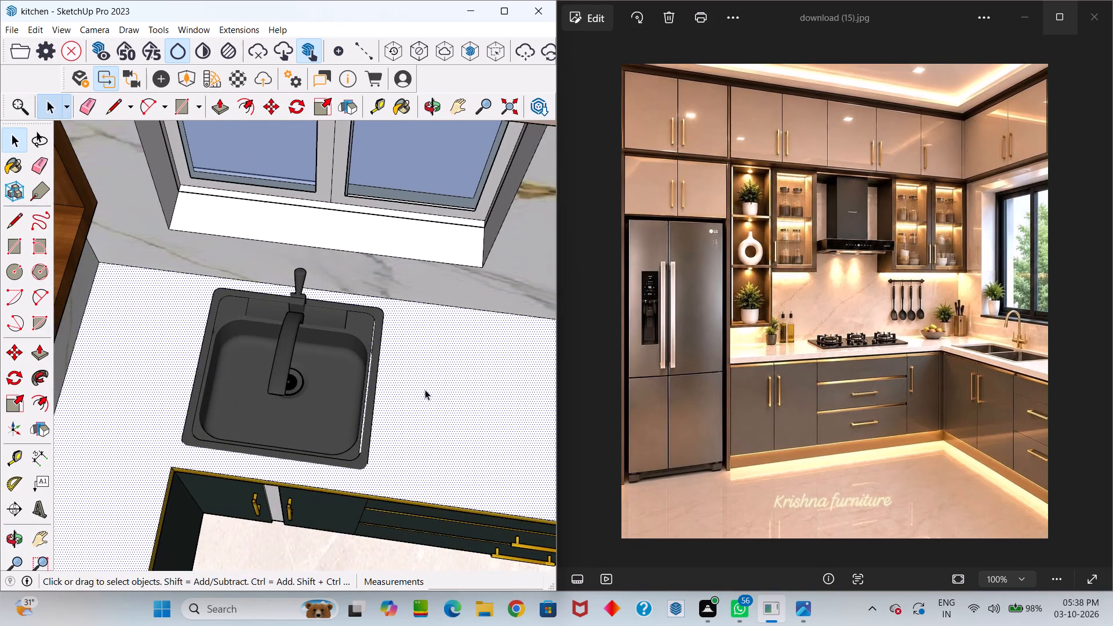
middle_drag(387, 376, 334, 267)
scroll(319, 275, down, 8)
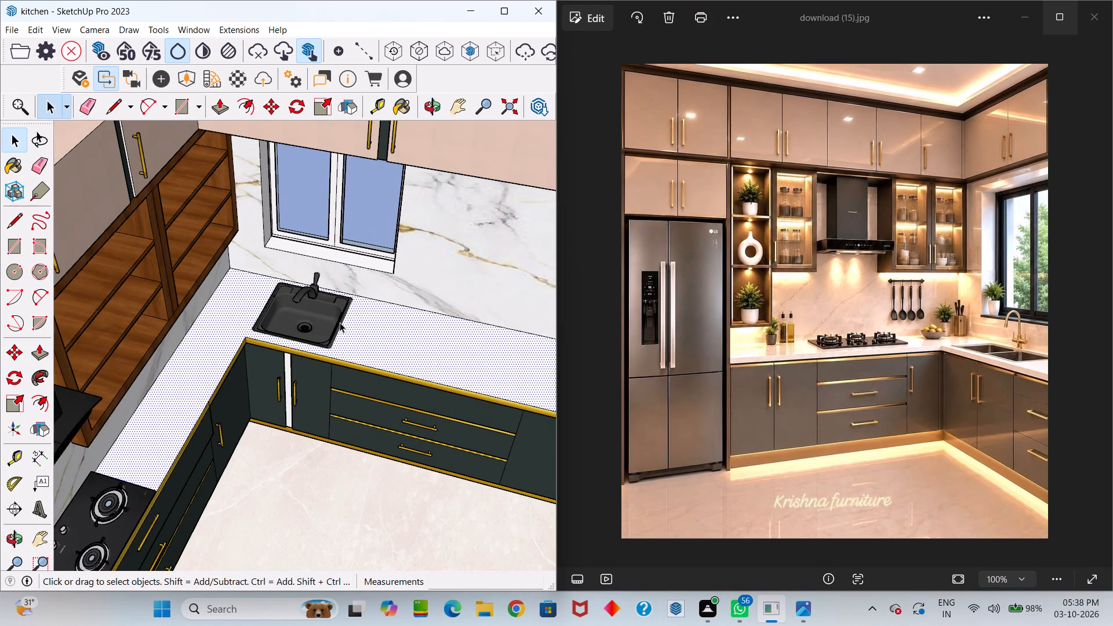
middle_drag(340, 332, 413, 347)
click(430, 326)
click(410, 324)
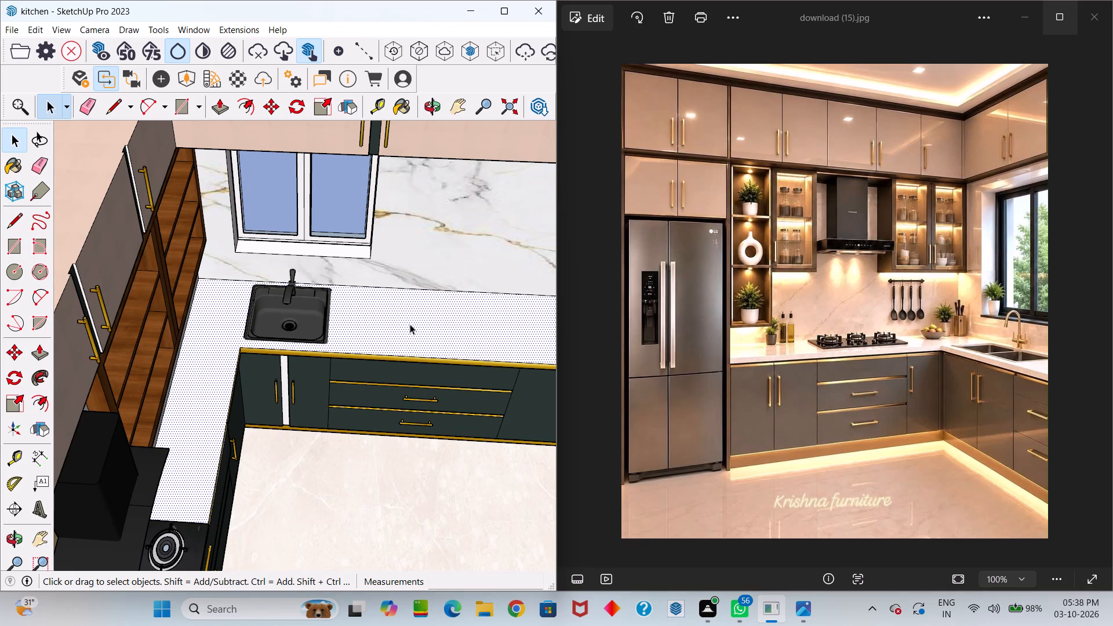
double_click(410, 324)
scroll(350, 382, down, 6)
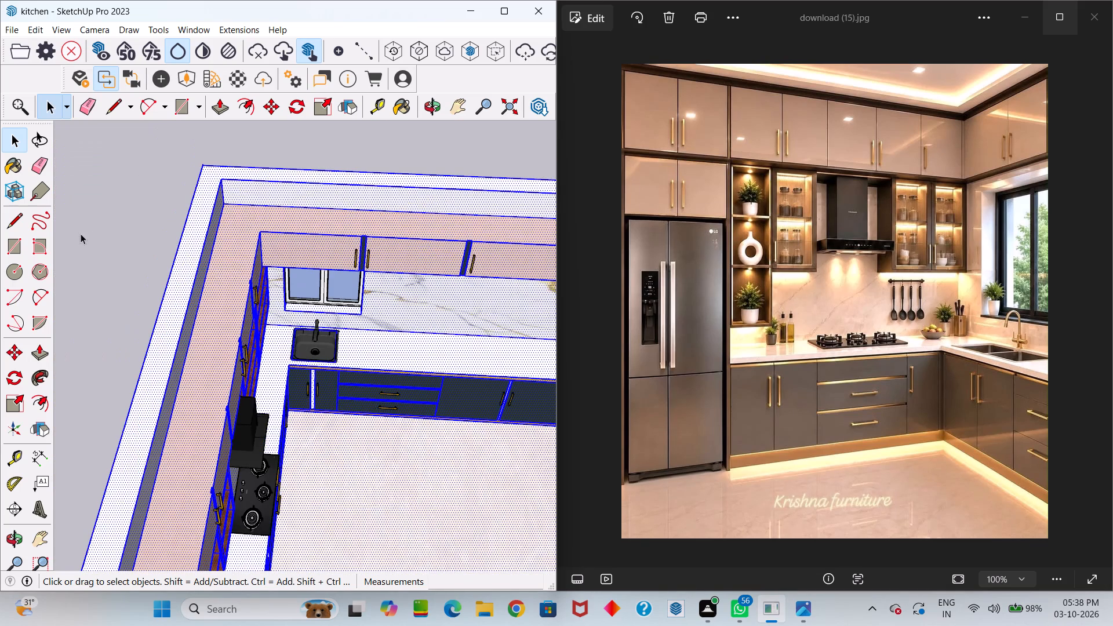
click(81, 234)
Select the countertop's top surface and paint it with the white-and-gold marble sampled from the window wall's backsplash.
scroll(261, 358, up, 5)
click(273, 354)
scroll(310, 384, up, 7)
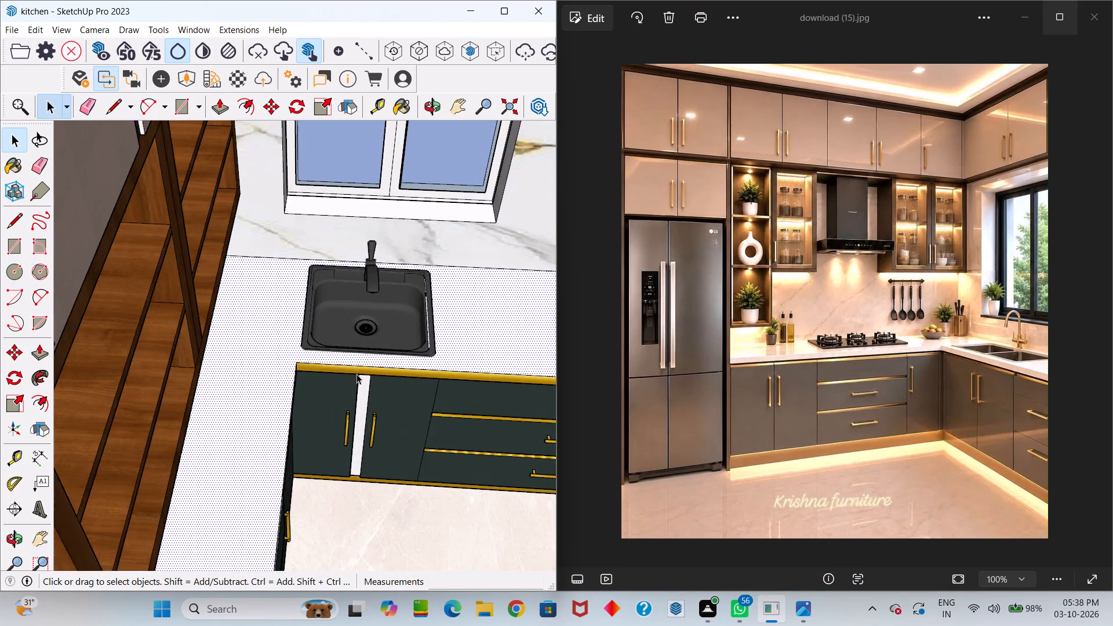
scroll(357, 374, up, 4)
middle_drag(294, 372, 66, 464)
scroll(98, 420, down, 14)
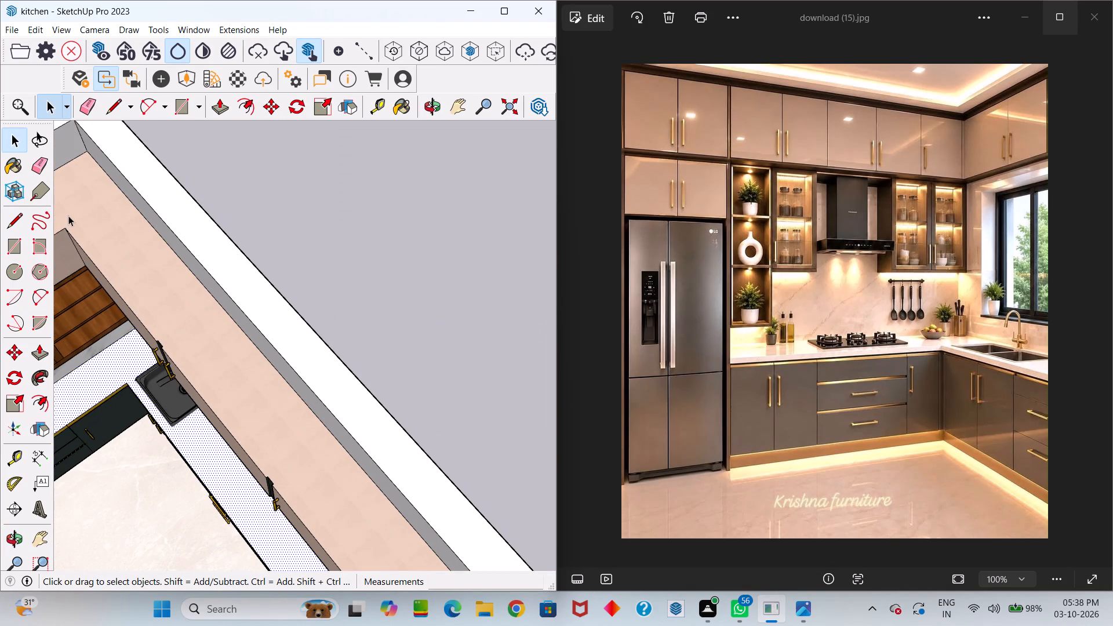
scroll(69, 220, down, 11)
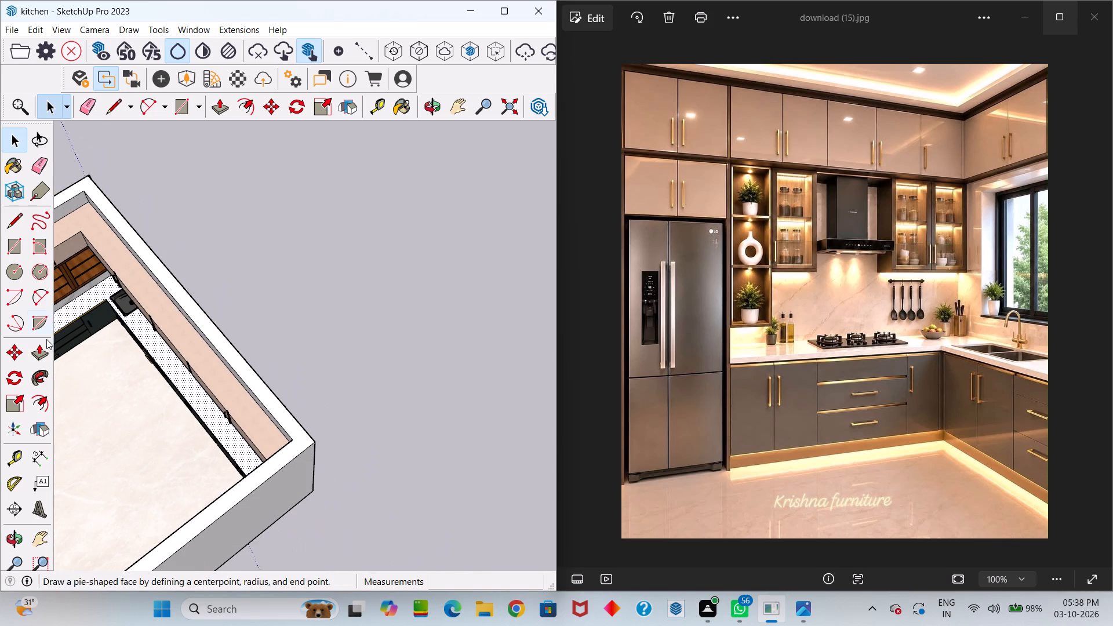
middle_drag(68, 425, 355, 325)
drag(73, 423, 355, 325)
scroll(361, 323, up, 1)
scroll(361, 322, down, 4)
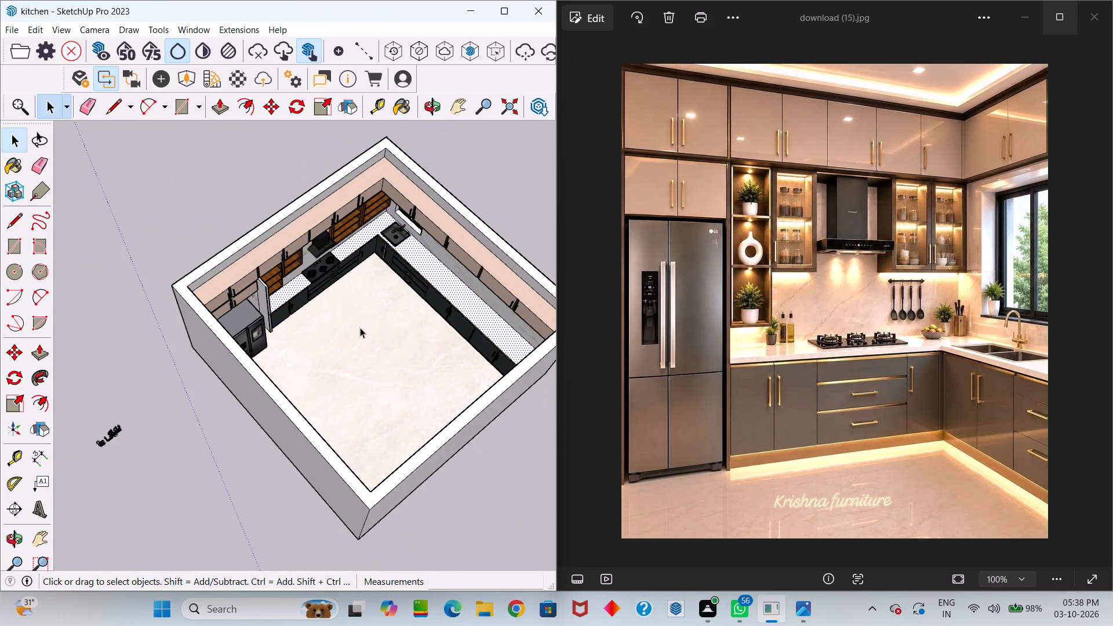
middle_drag(406, 308, 435, 180)
scroll(441, 249, up, 11)
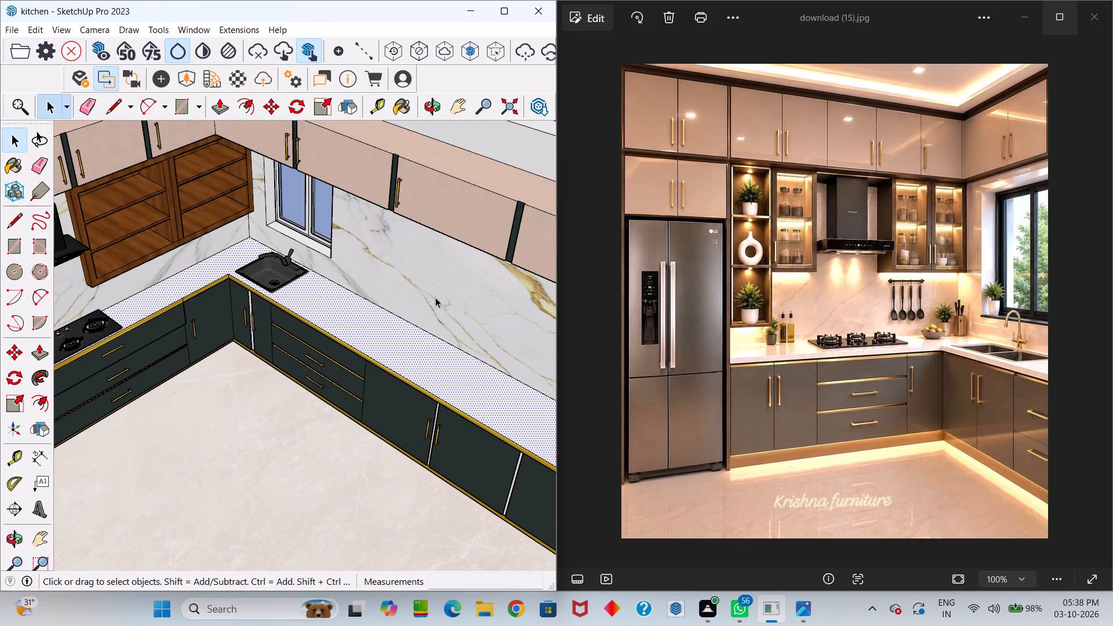
click(396, 103)
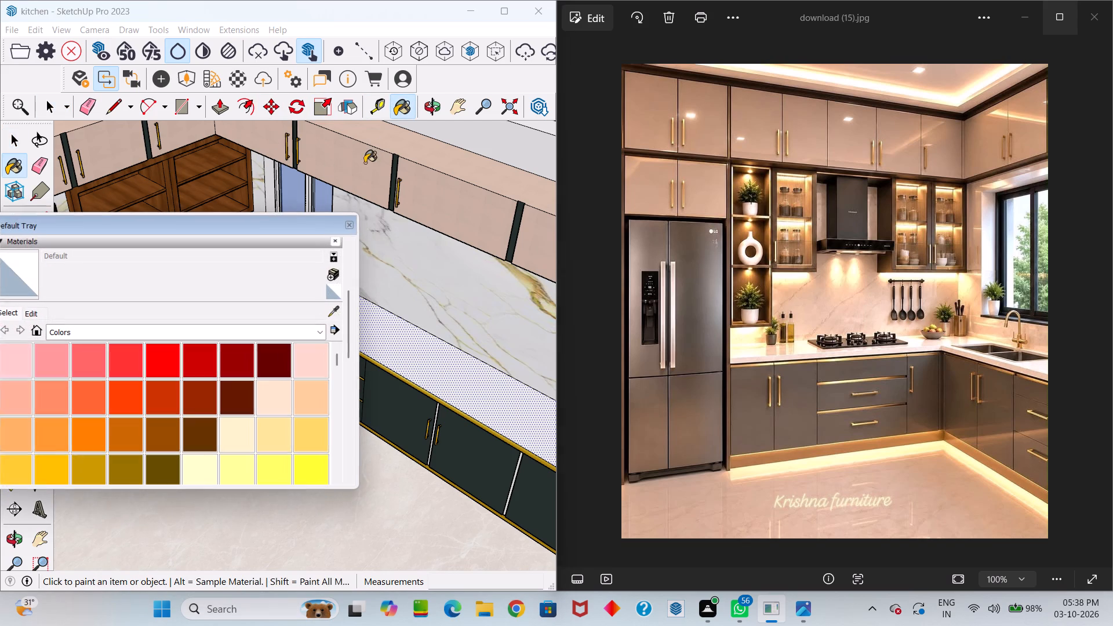
click(334, 312)
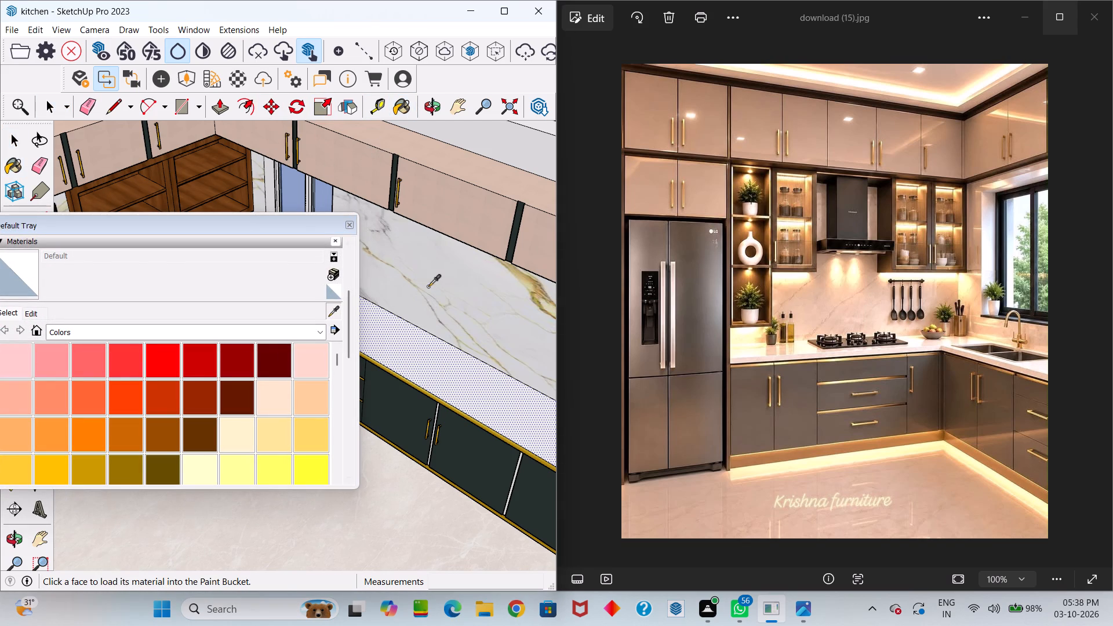
click(428, 286)
click(419, 352)
Adjust the marble mapping on the countertop surface with V-Ray UV Tools, and close the materials tray.
right_click(419, 353)
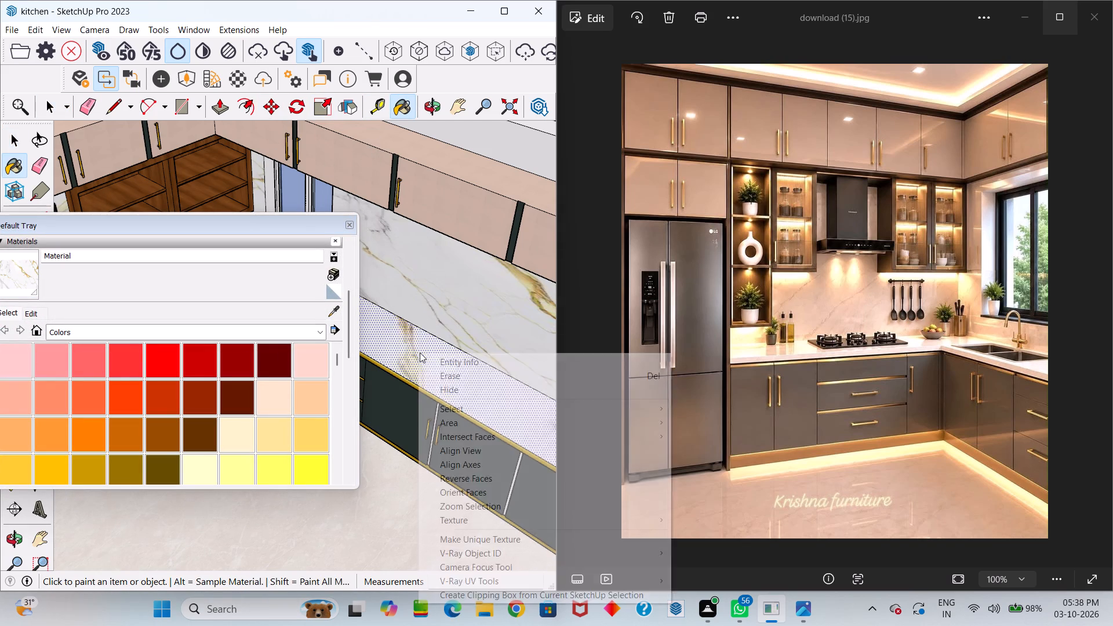
click(459, 576)
click(715, 573)
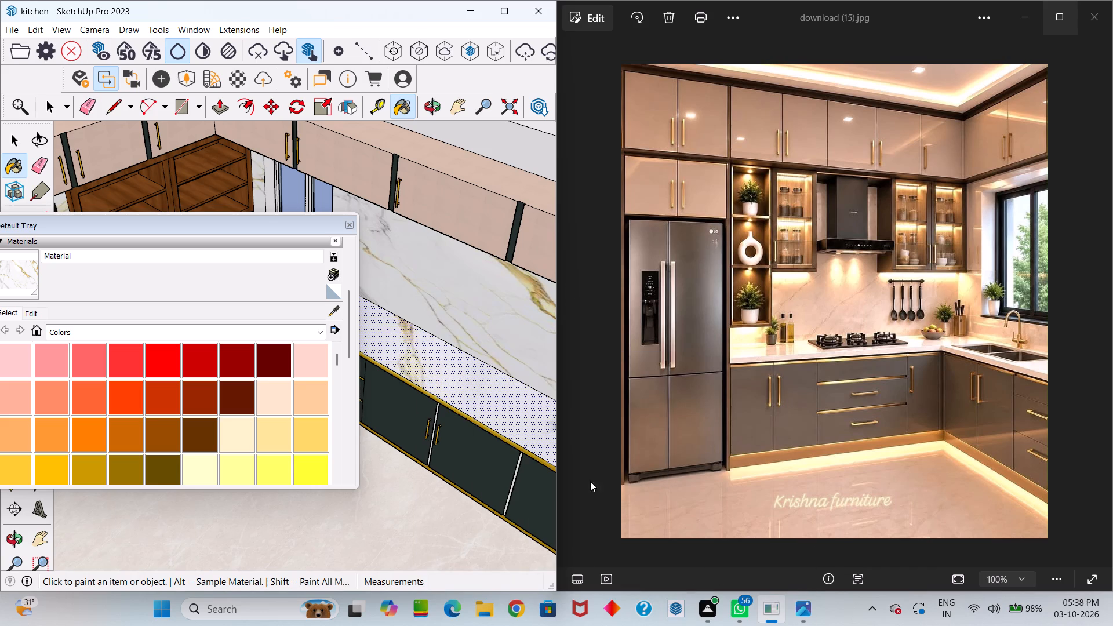
scroll(394, 384, down, 10)
key(space)
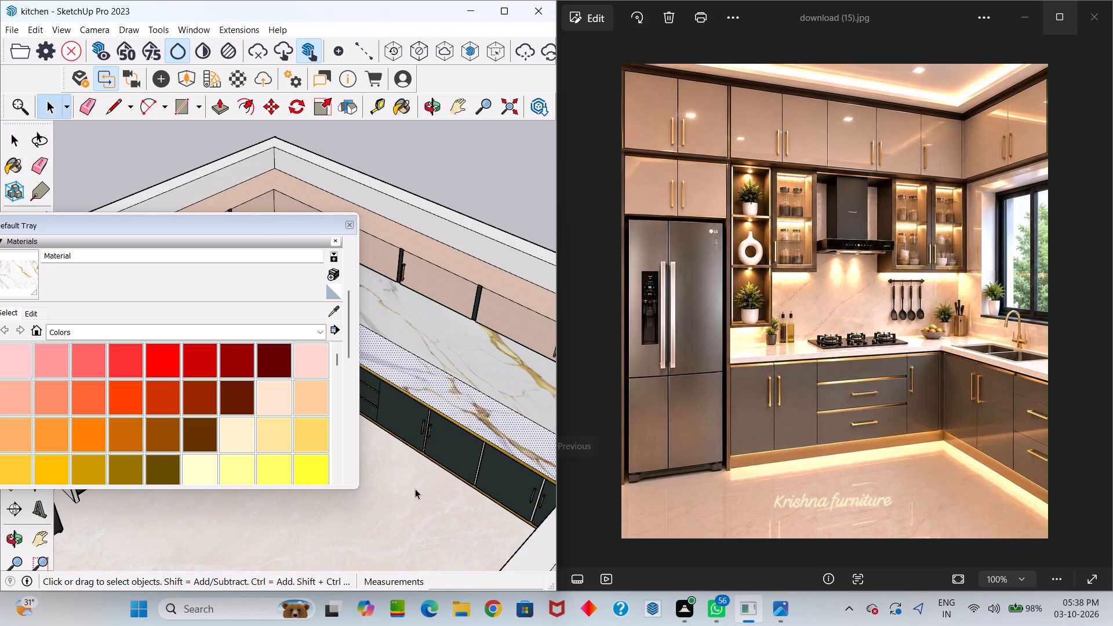
click(412, 485)
middle_drag(380, 498, 446, 491)
scroll(446, 471, down, 4)
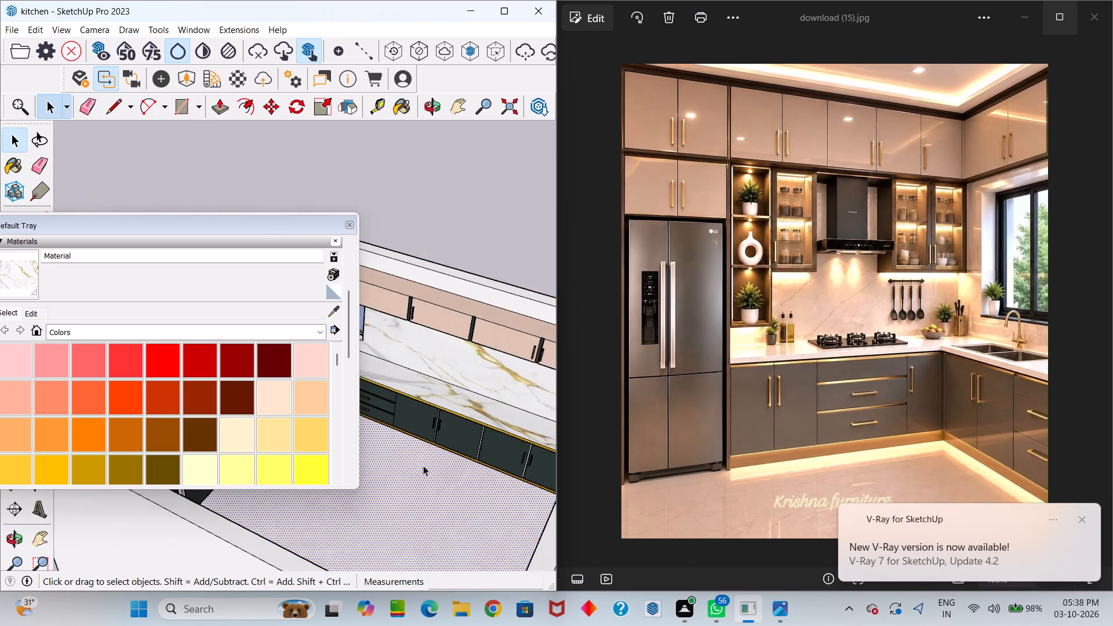
scroll(423, 465, down, 2)
click(347, 229)
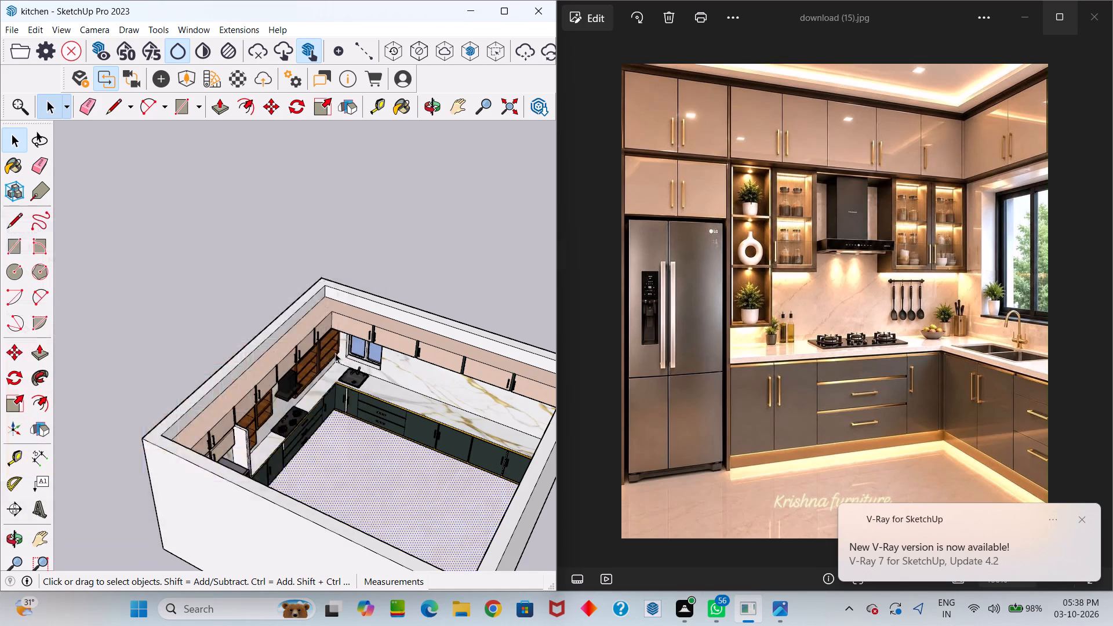
Examine the marble countertop around the sink, and the window above it from inside and outside the room.
scroll(333, 358, down, 5)
middle_drag(305, 376, 237, 318)
drag(293, 377, 237, 318)
scroll(265, 333, up, 9)
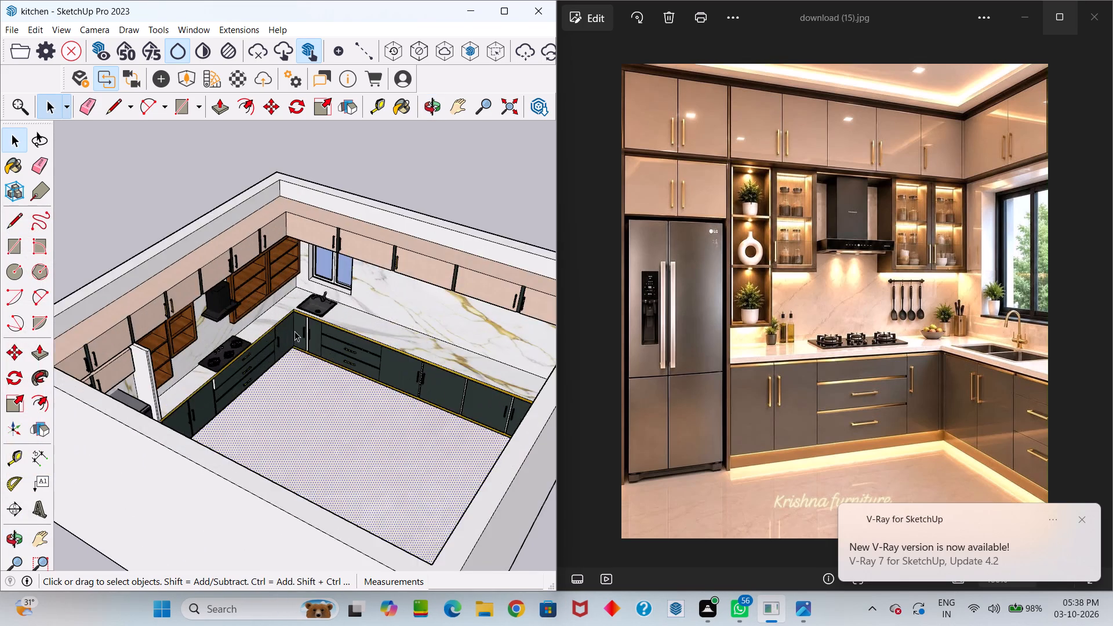
scroll(294, 331, up, 5)
middle_drag(309, 356, 390, 336)
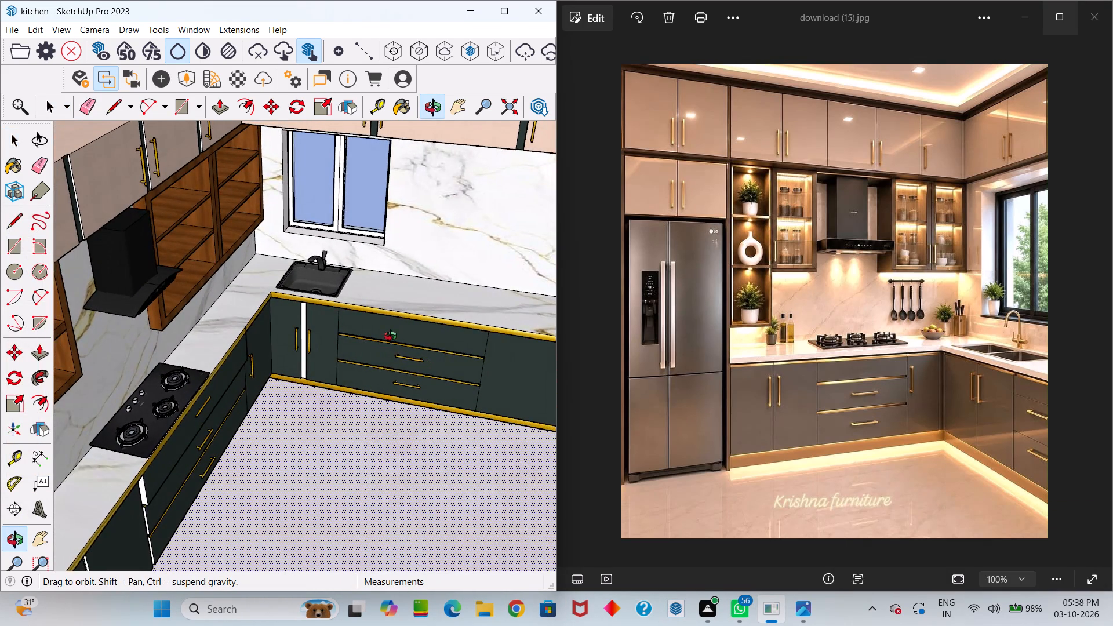
middle_drag(390, 336, 339, 345)
scroll(339, 346, down, 4)
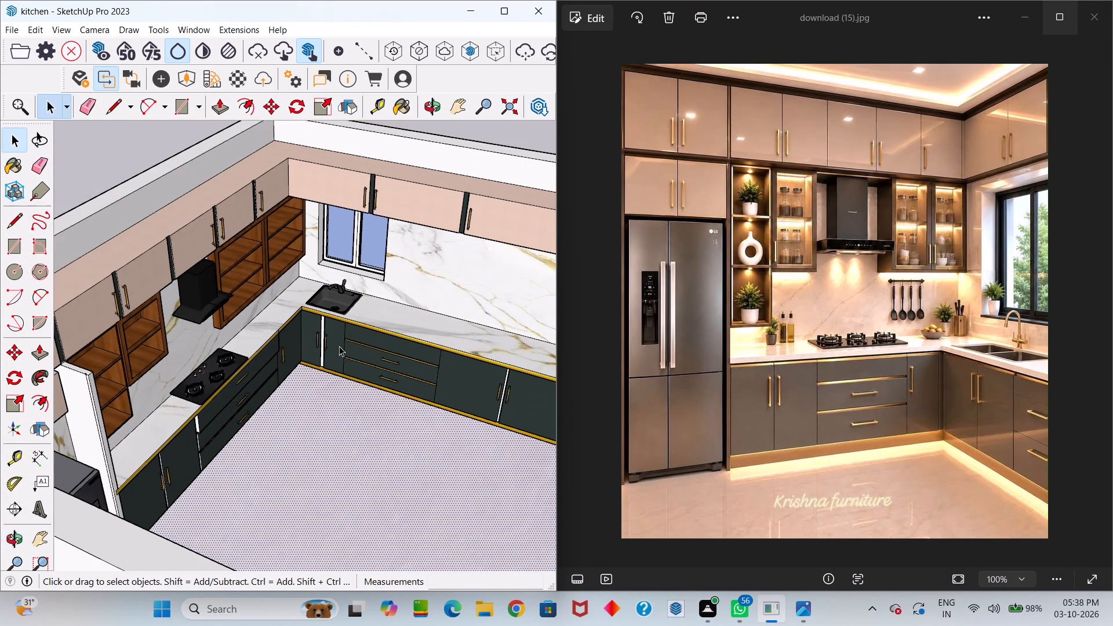
scroll(336, 345, down, 6)
scroll(336, 293, up, 10)
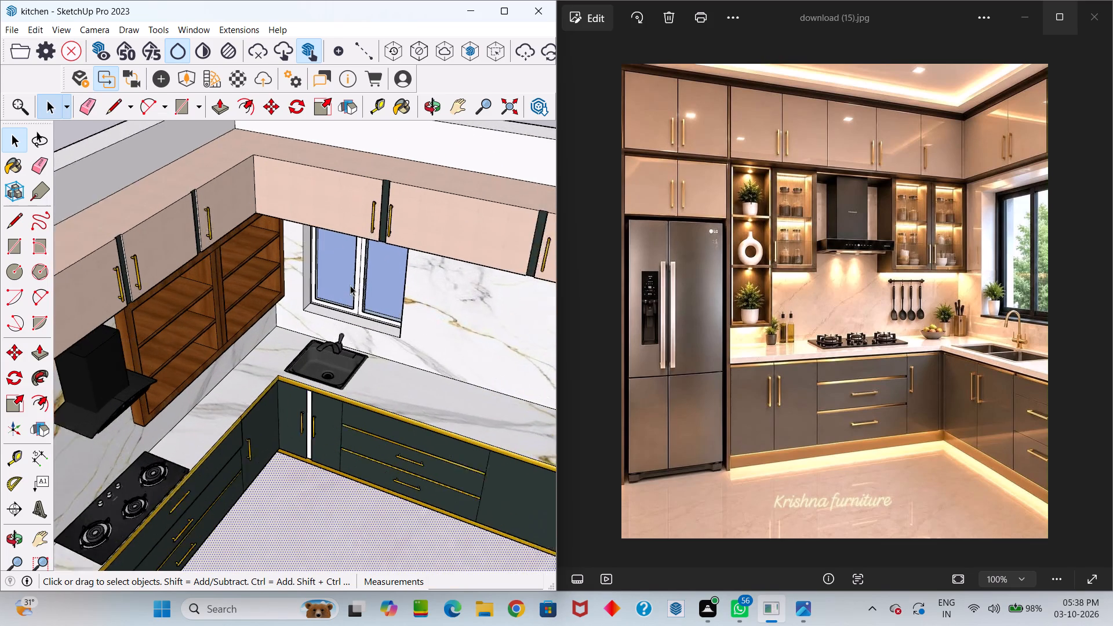
middle_drag(341, 299, 423, 235)
scroll(289, 260, up, 1)
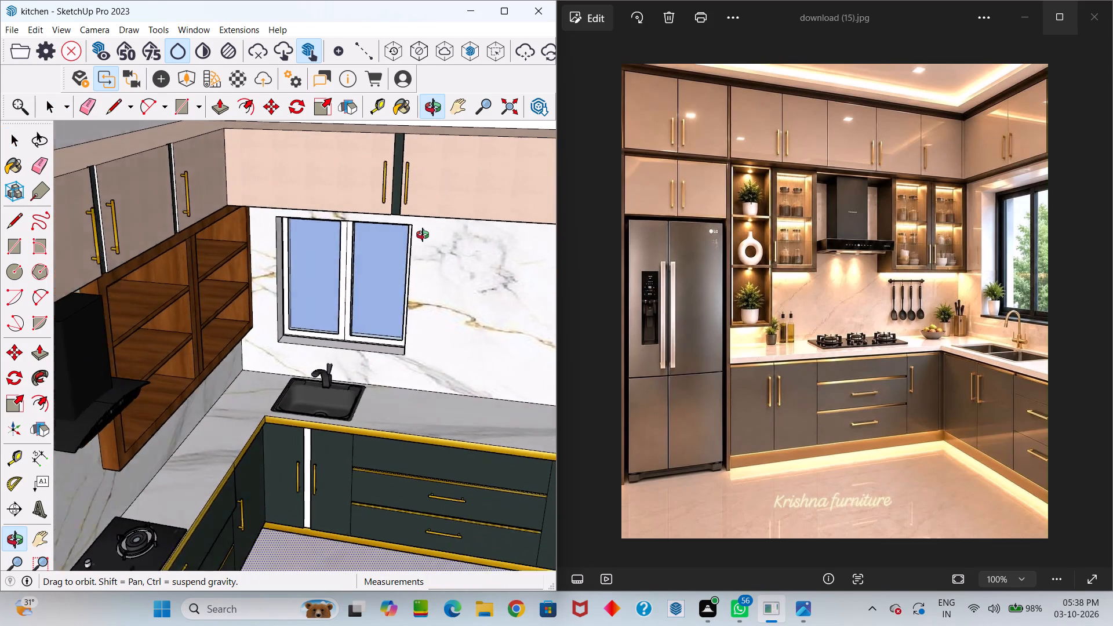
middle_drag(423, 235, 355, 244)
scroll(341, 278, up, 1)
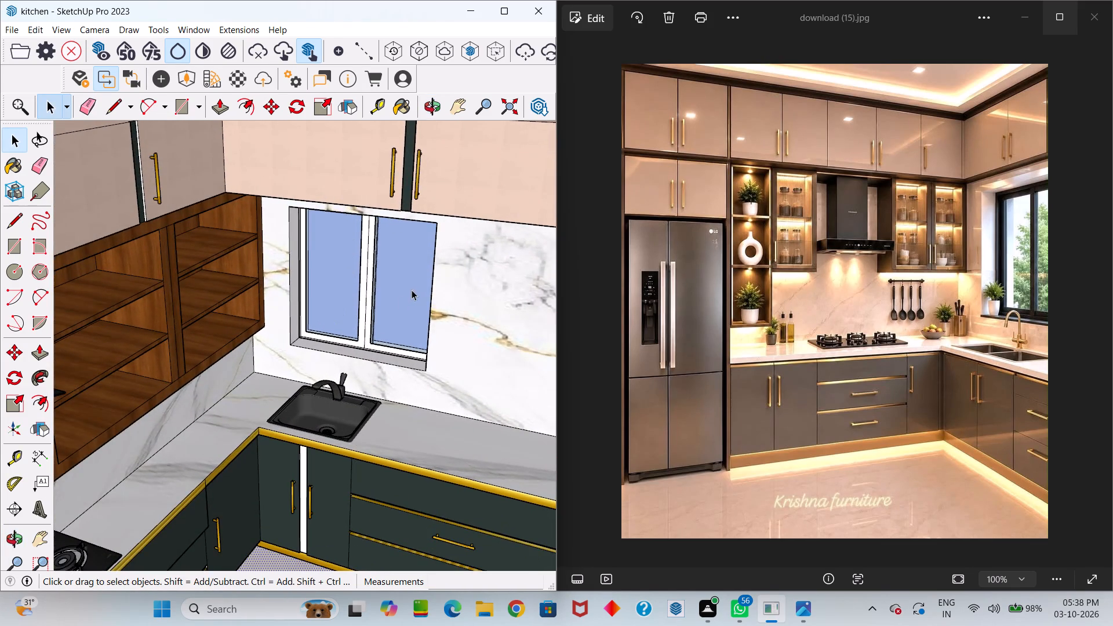
scroll(413, 288, up, 5)
middle_drag(394, 294, 422, 302)
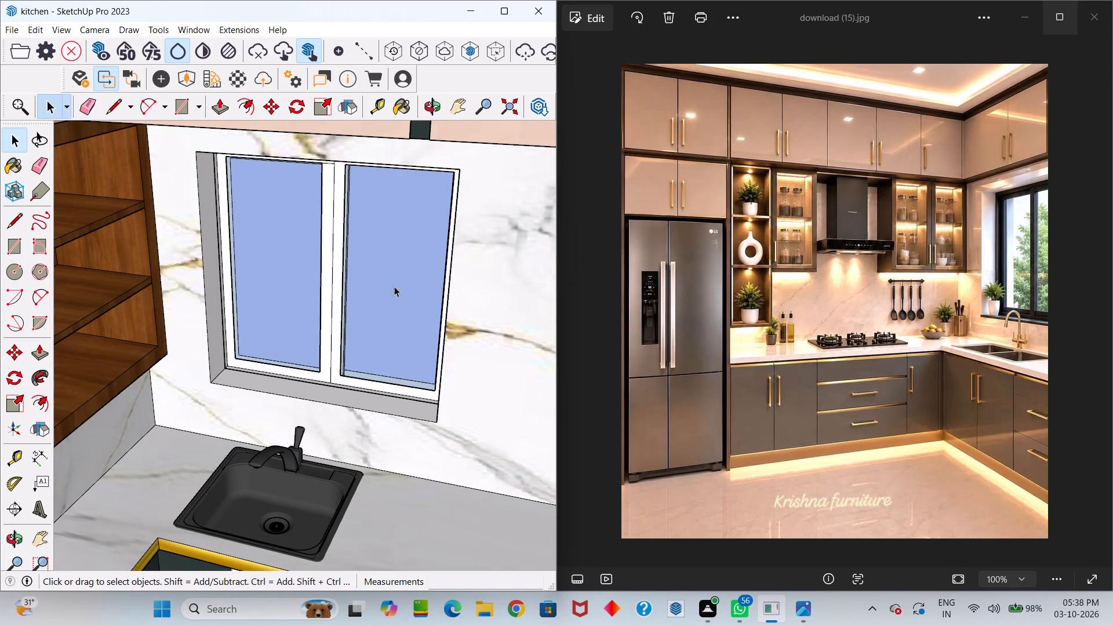
middle_drag(381, 296, 0, 344)
middle_drag(552, 340, 435, 357)
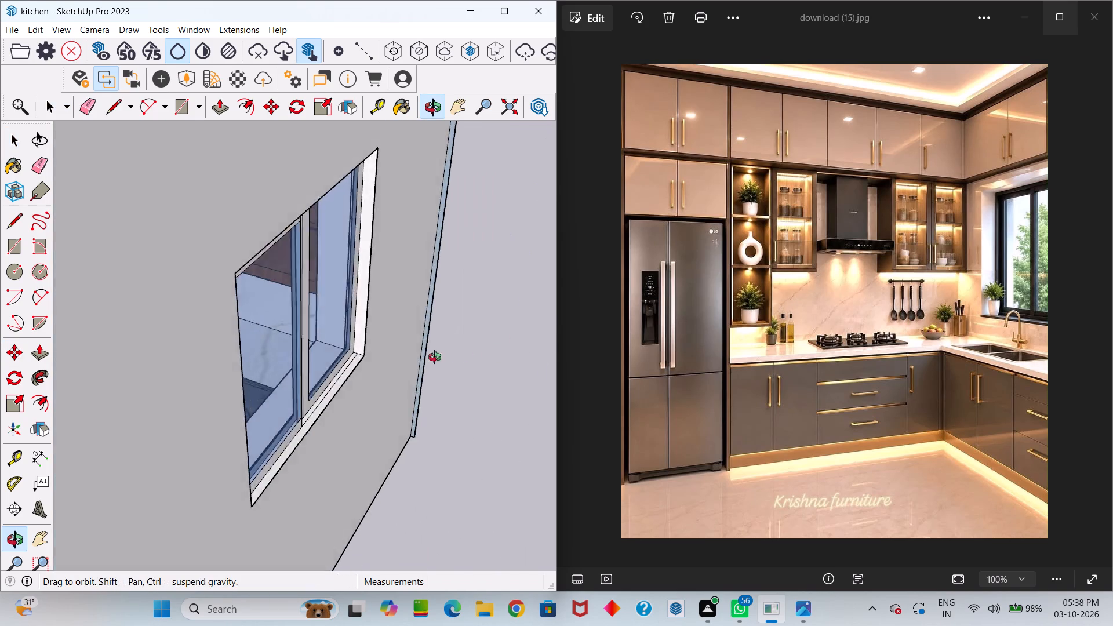
middle_drag(435, 357, 327, 392)
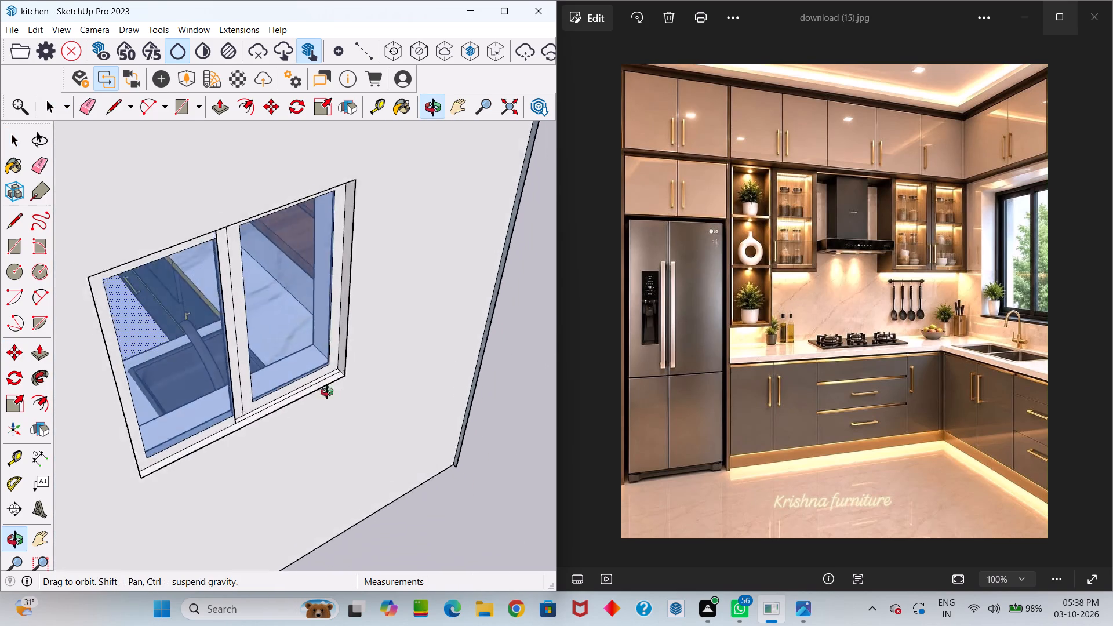
middle_drag(327, 392, 752, 315)
scroll(321, 425, down, 5)
middle_drag(303, 442, 535, 336)
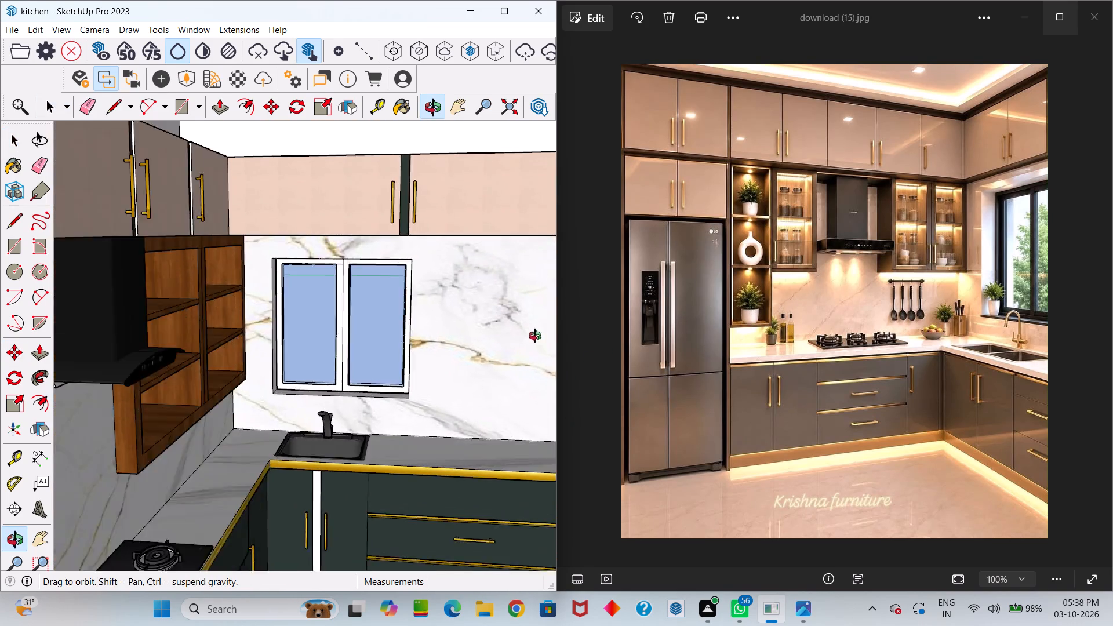
middle_drag(535, 336, 421, 323)
middle_drag(352, 378, 478, 453)
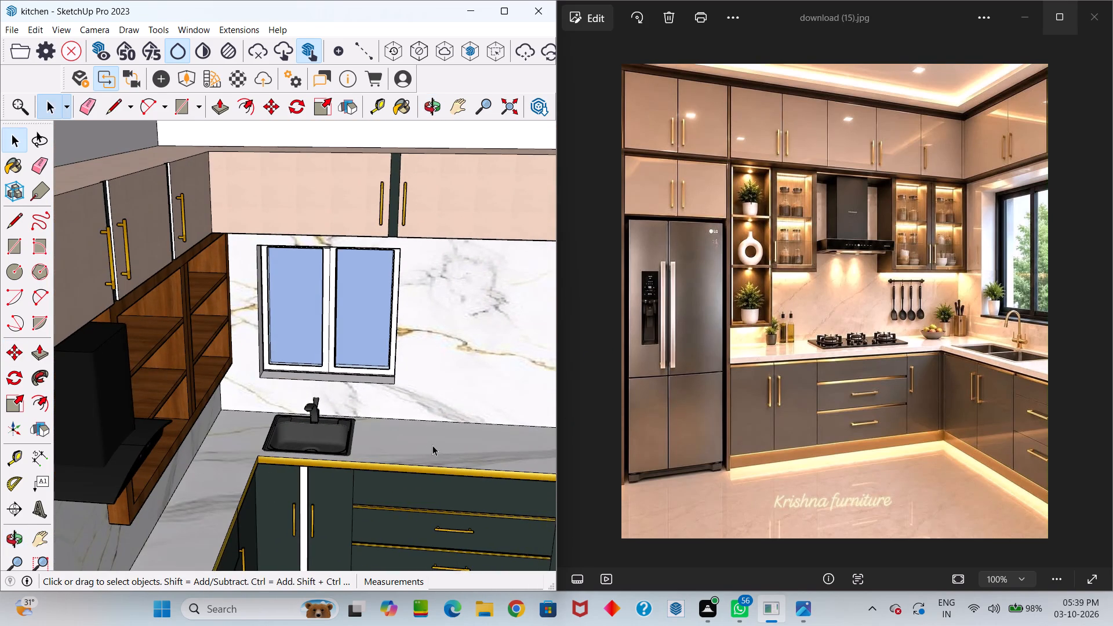
Paint the window frame above the sink with the dark grey Material8 sampled from the sink rim, and close the materials tray.
scroll(325, 422, up, 8)
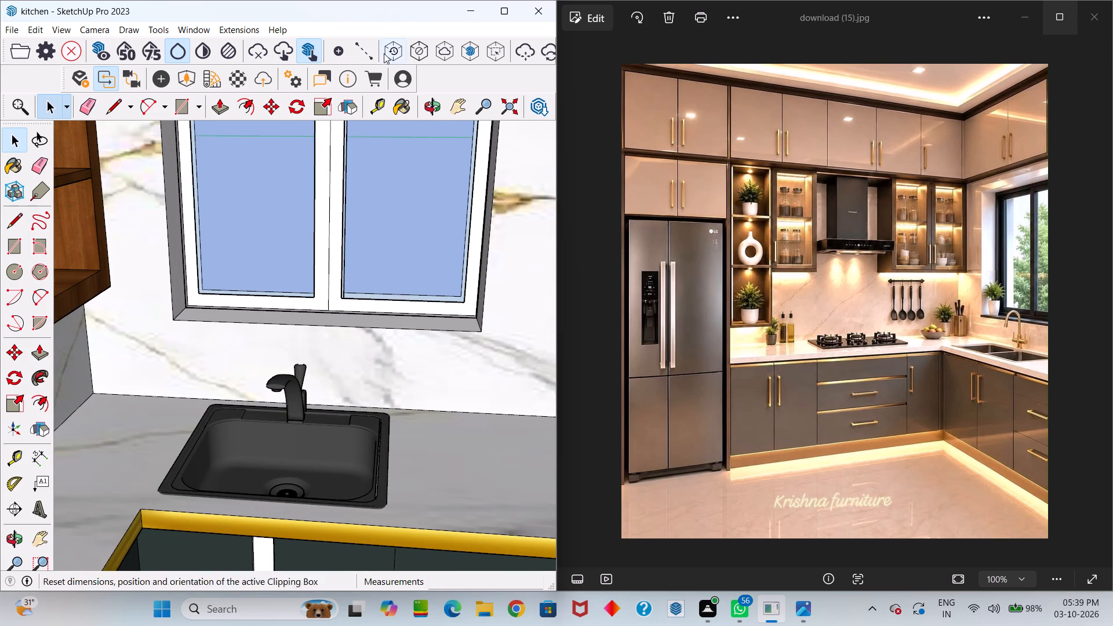
click(396, 101)
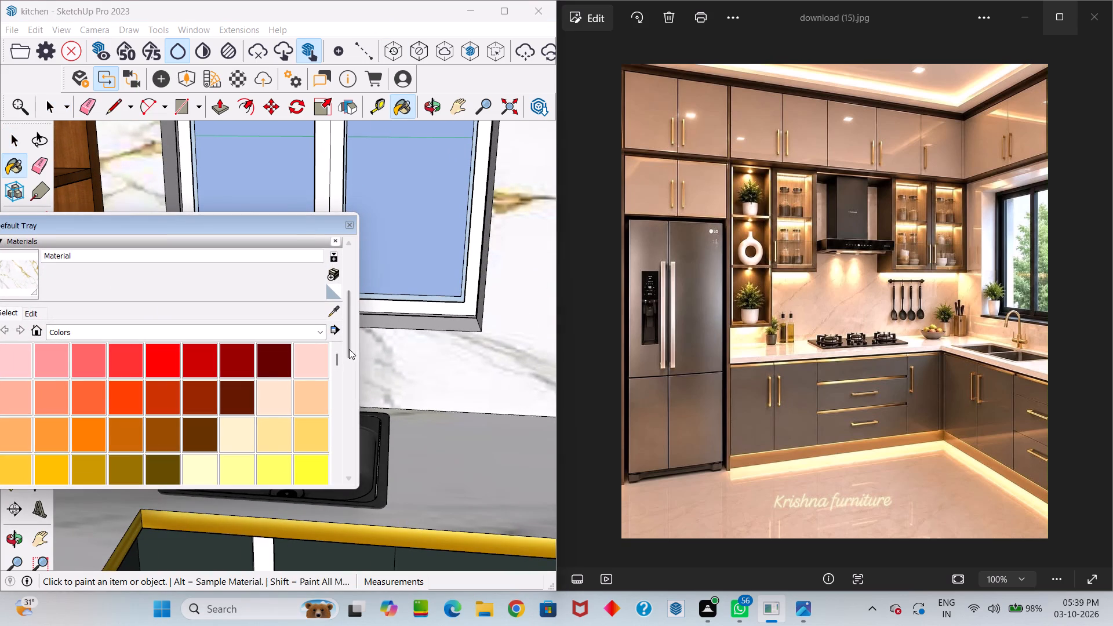
click(331, 310)
scroll(388, 449, up, 11)
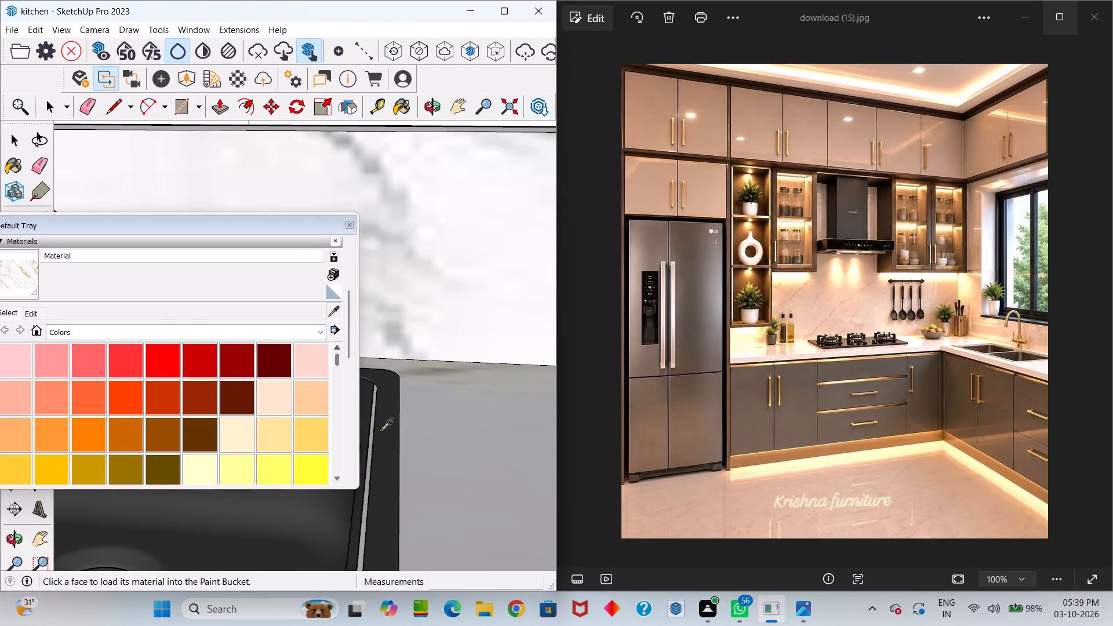
click(384, 433)
scroll(386, 434, down, 19)
scroll(418, 347, up, 4)
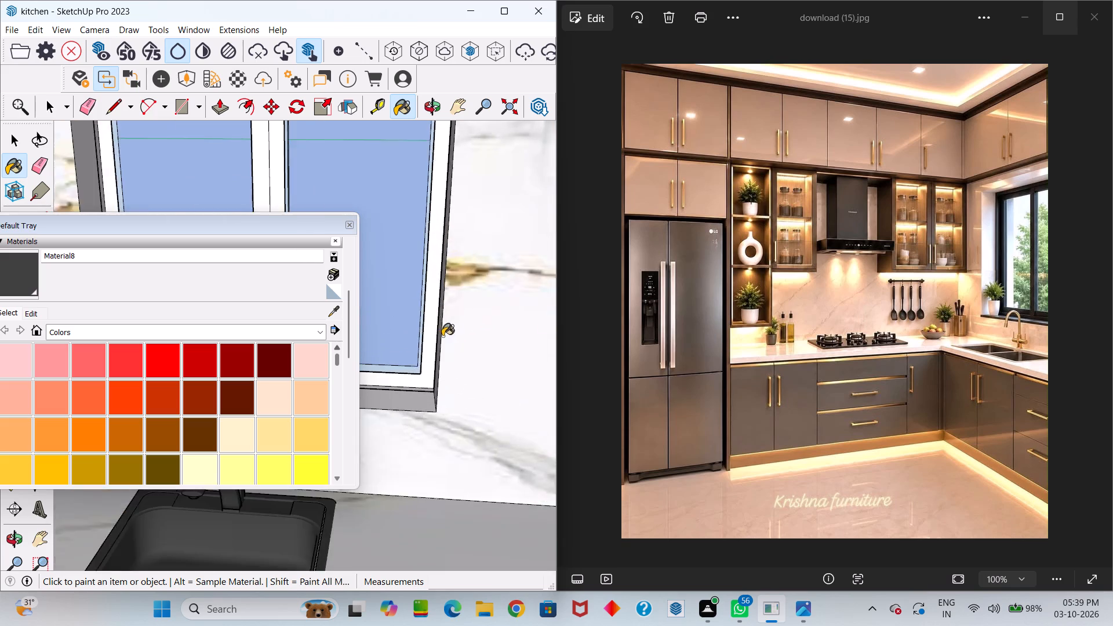
scroll(442, 336, up, 9)
click(428, 316)
scroll(426, 342, down, 16)
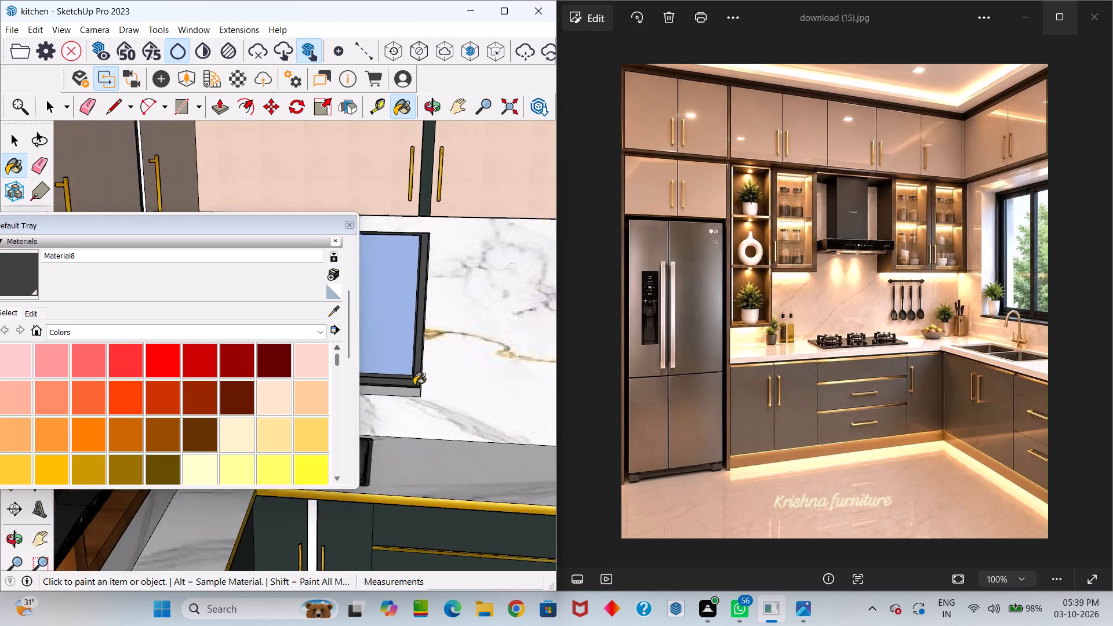
scroll(414, 385, down, 2)
middle_drag(420, 395, 387, 299)
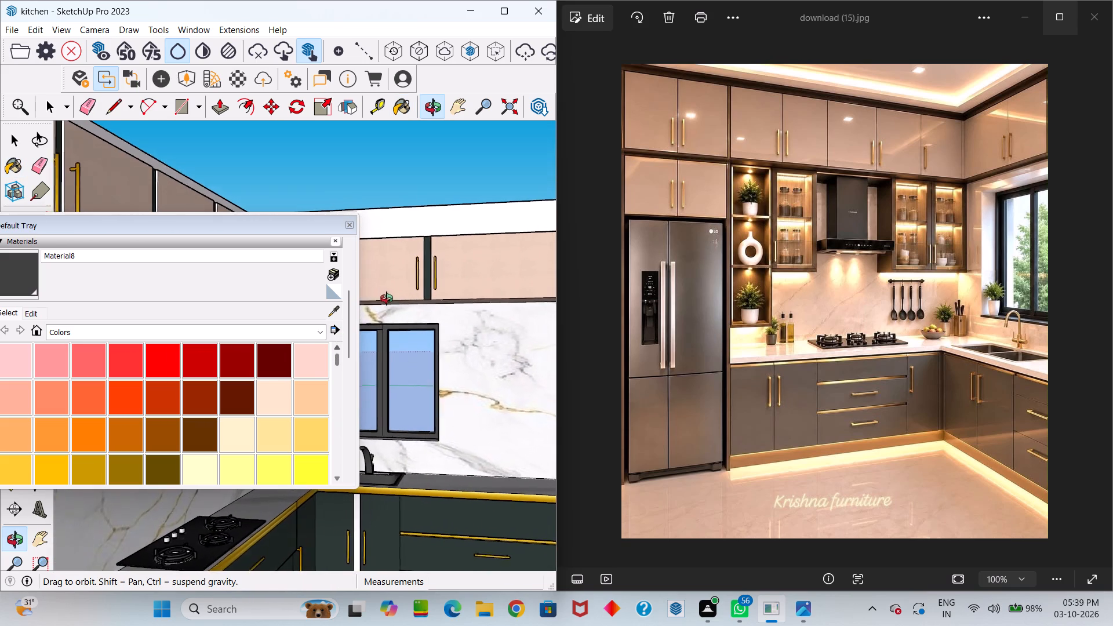
middle_drag(387, 299, 387, 303)
key(space)
click(347, 231)
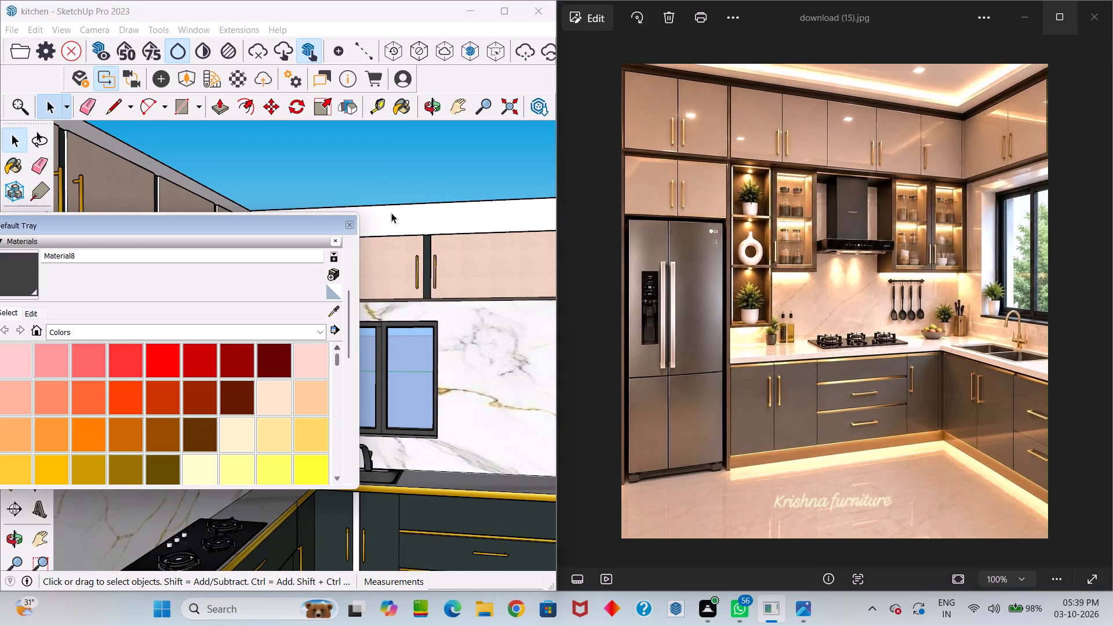
click(350, 221)
Examine the dark window frame and its opening from inside the kitchen and from outside the wall.
scroll(408, 289, up, 2)
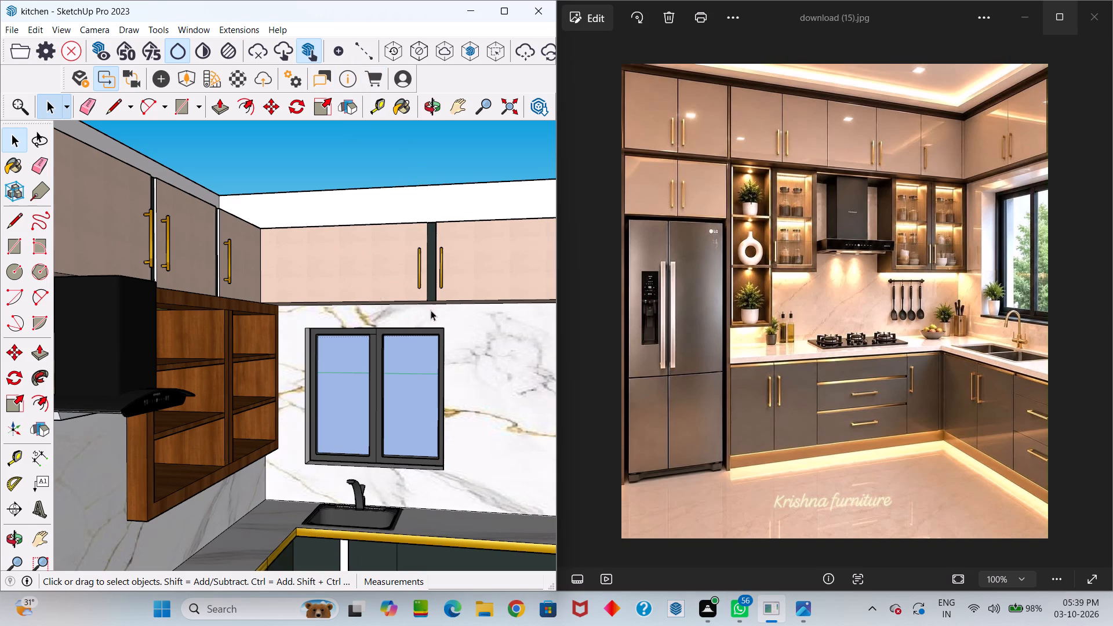
middle_drag(425, 338, 220, 430)
scroll(220, 430, up, 1)
scroll(239, 421, down, 12)
middle_drag(270, 438, 60, 448)
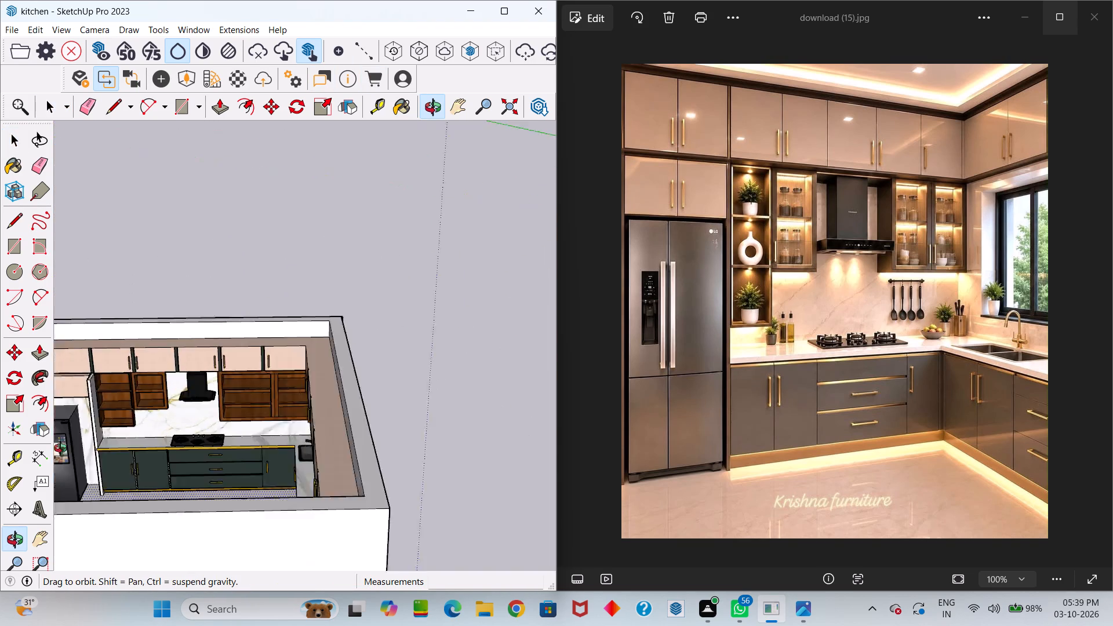
middle_drag(60, 448, 5, 391)
middle_drag(423, 432, 279, 436)
scroll(410, 456, up, 5)
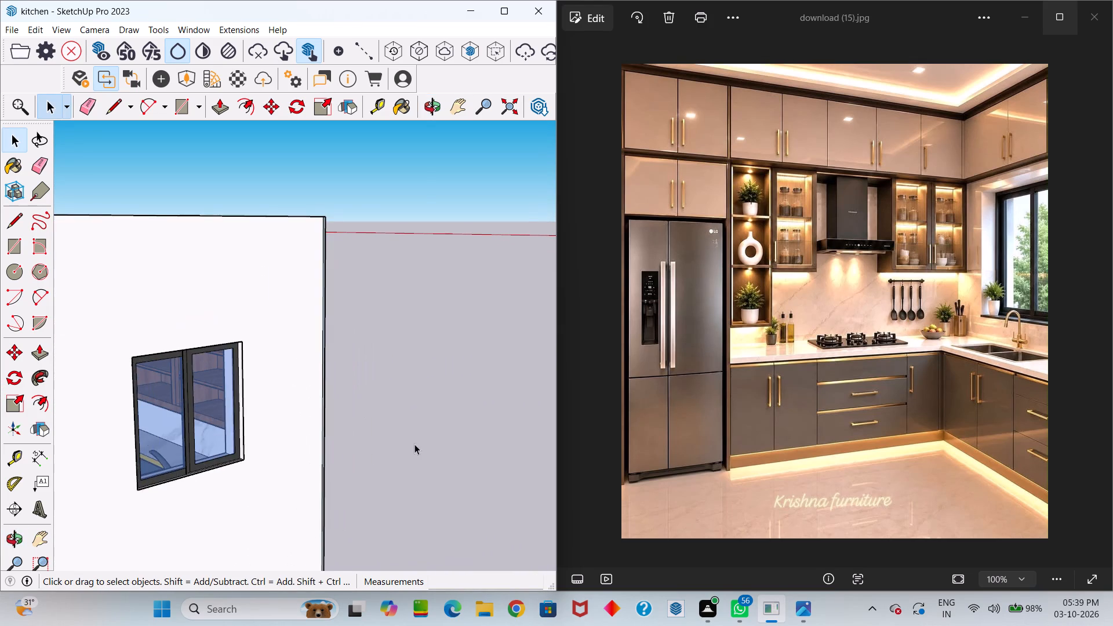
scroll(257, 438, up, 3)
middle_drag(257, 433, 350, 453)
scroll(322, 417, up, 4)
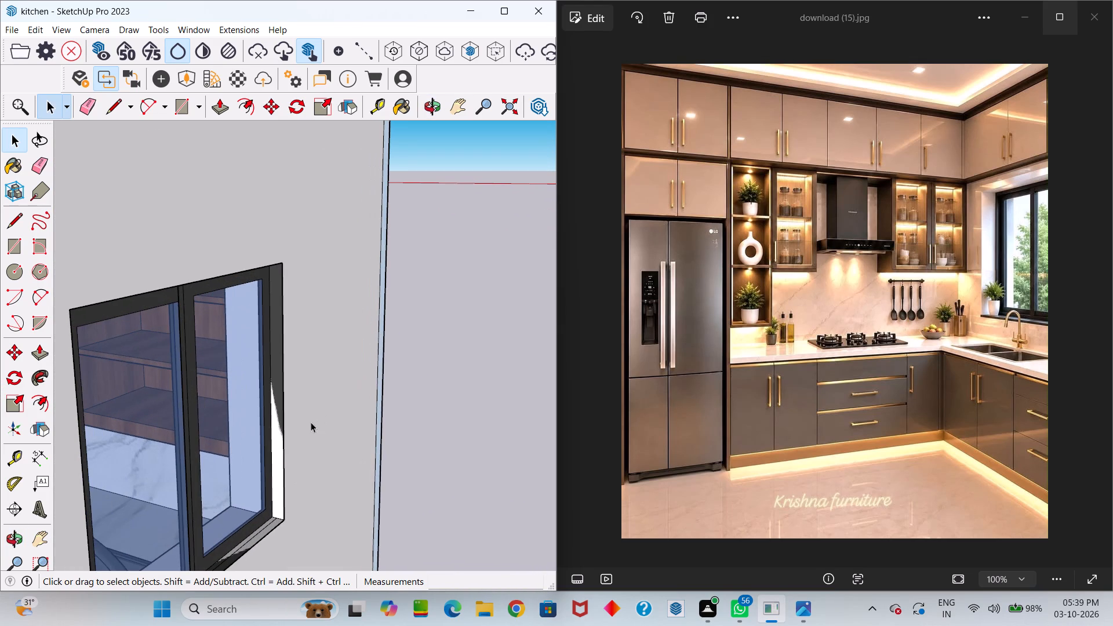
middle_drag(281, 433, 295, 481)
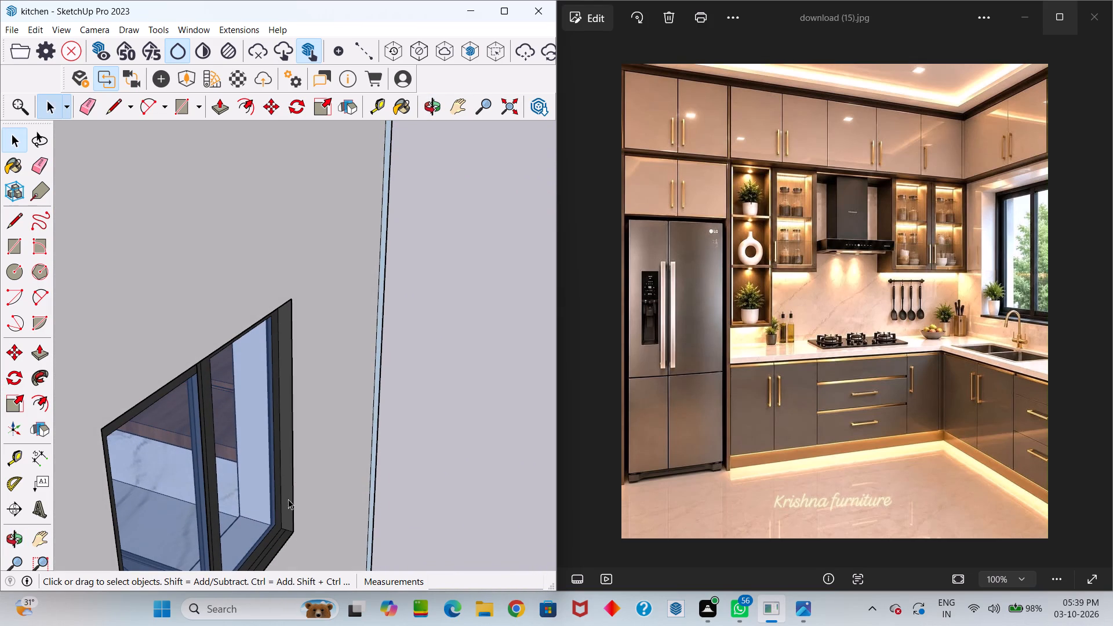
Examine the window opening's dark frame and inner reveal from outside the wall.
scroll(286, 487, up, 3)
scroll(296, 479, down, 2)
click(288, 481)
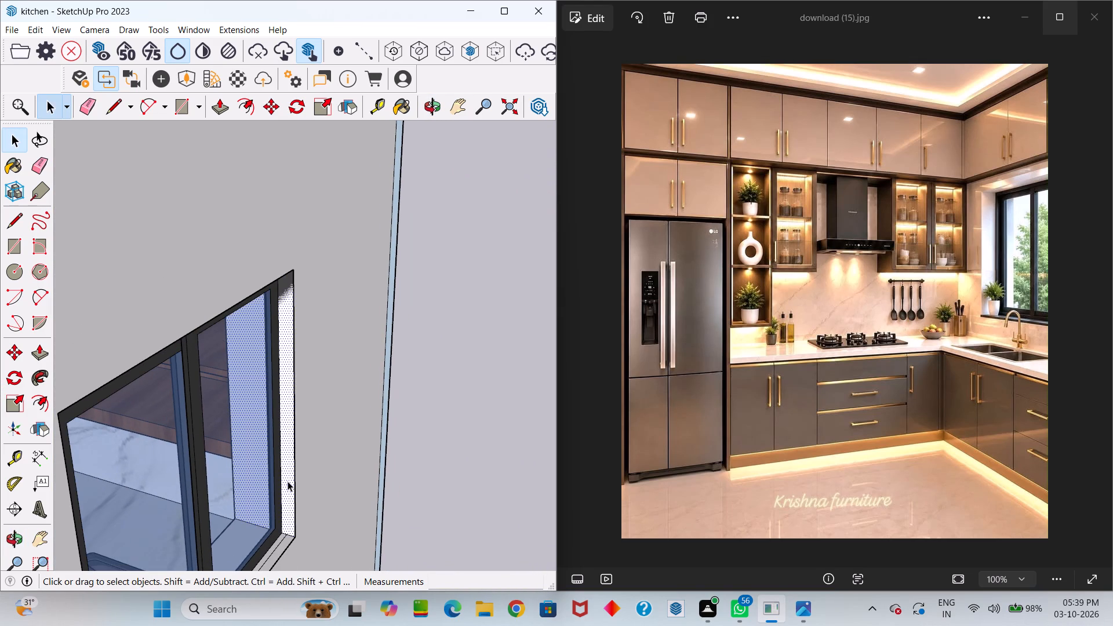
scroll(287, 496, down, 3)
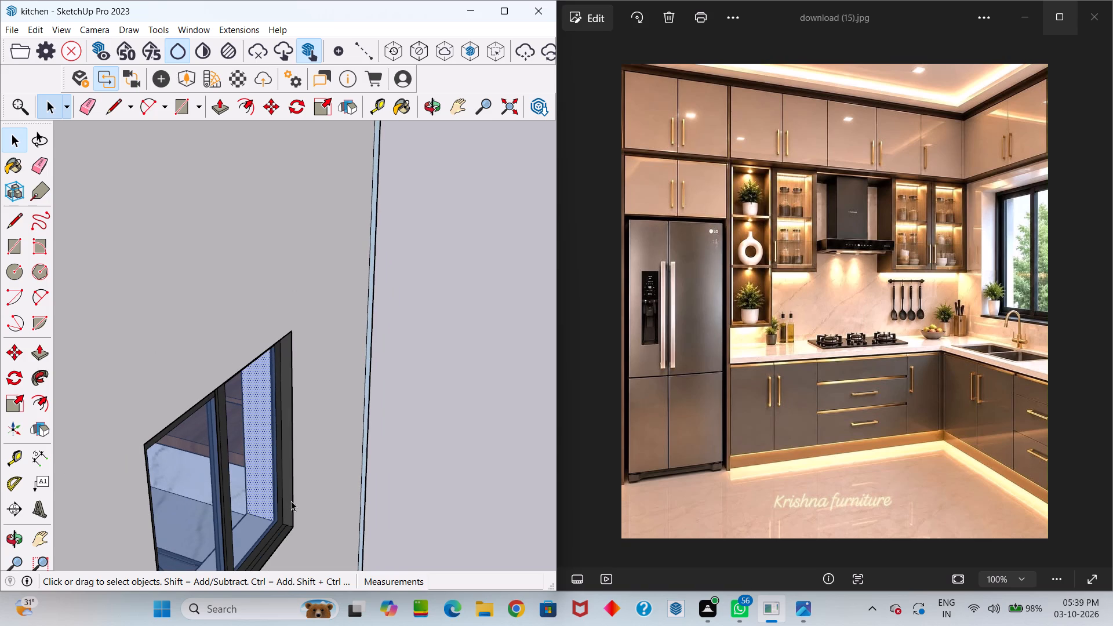
scroll(291, 501, down, 10)
scroll(293, 530, up, 5)
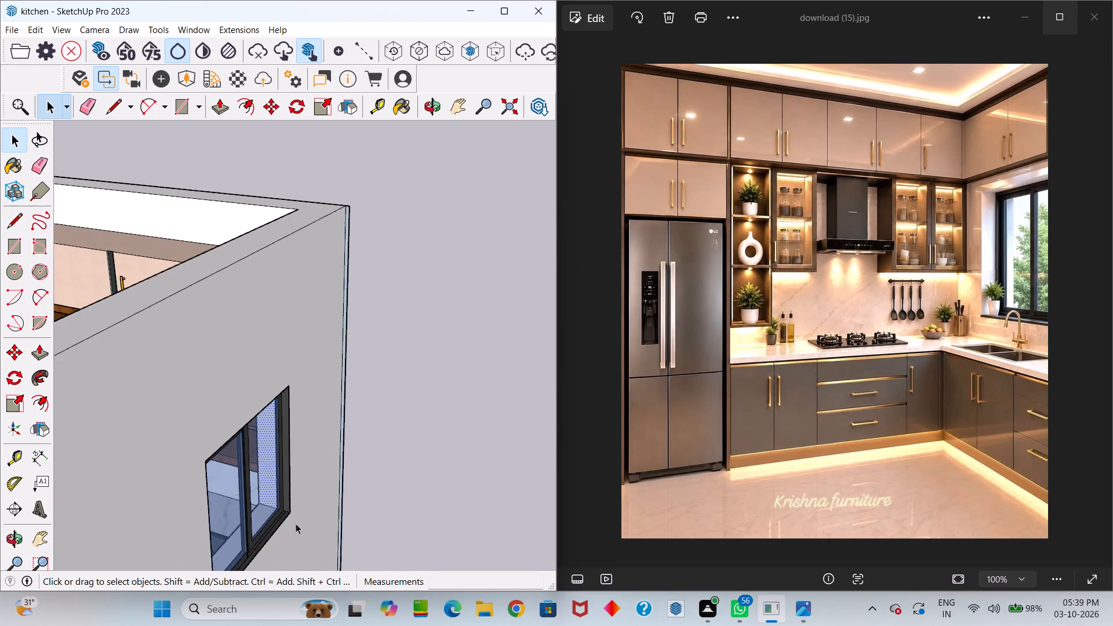
middle_drag(263, 522, 556, 517)
scroll(278, 551, down, 6)
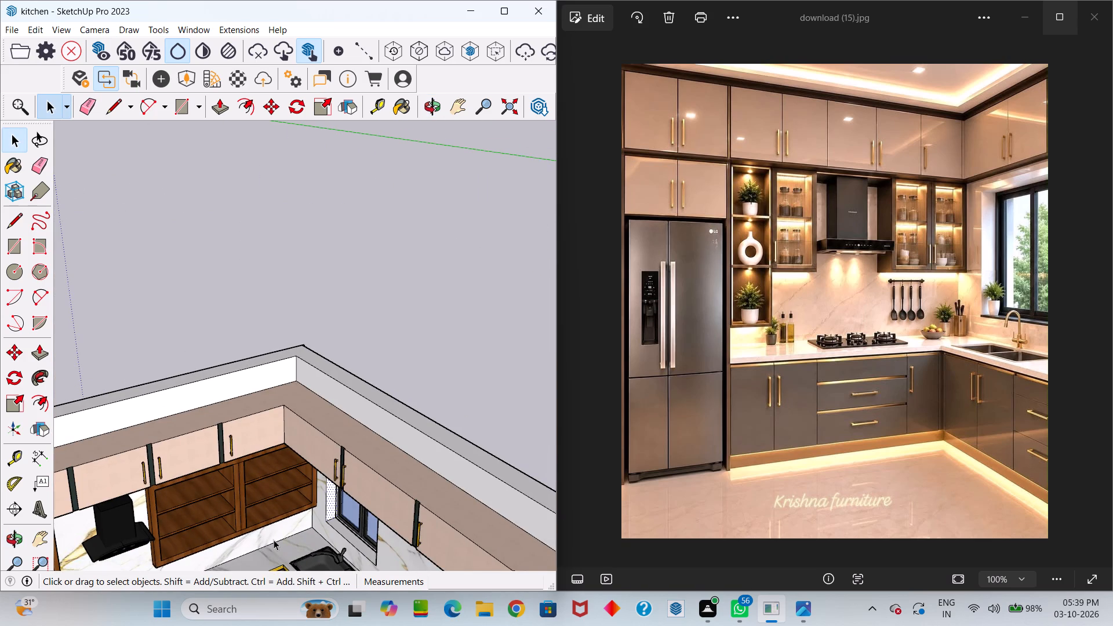
Examine the whole kitchen from above and inside, from the window wall across to the fridge and open wooden shelves.
middle_drag(263, 516, 208, 265)
drag(260, 504, 199, 251)
scroll(195, 263, down, 1)
middle_drag(195, 263, 325, 364)
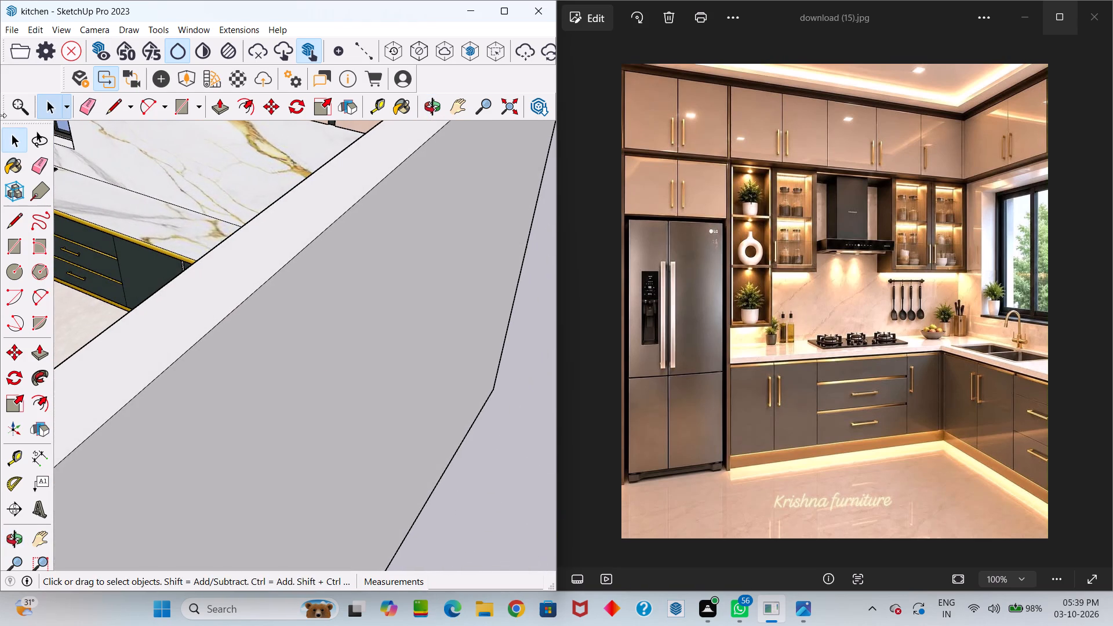
scroll(13, 20, down, 1)
scroll(227, 209, down, 6)
middle_drag(155, 208, 281, 274)
drag(154, 208, 281, 274)
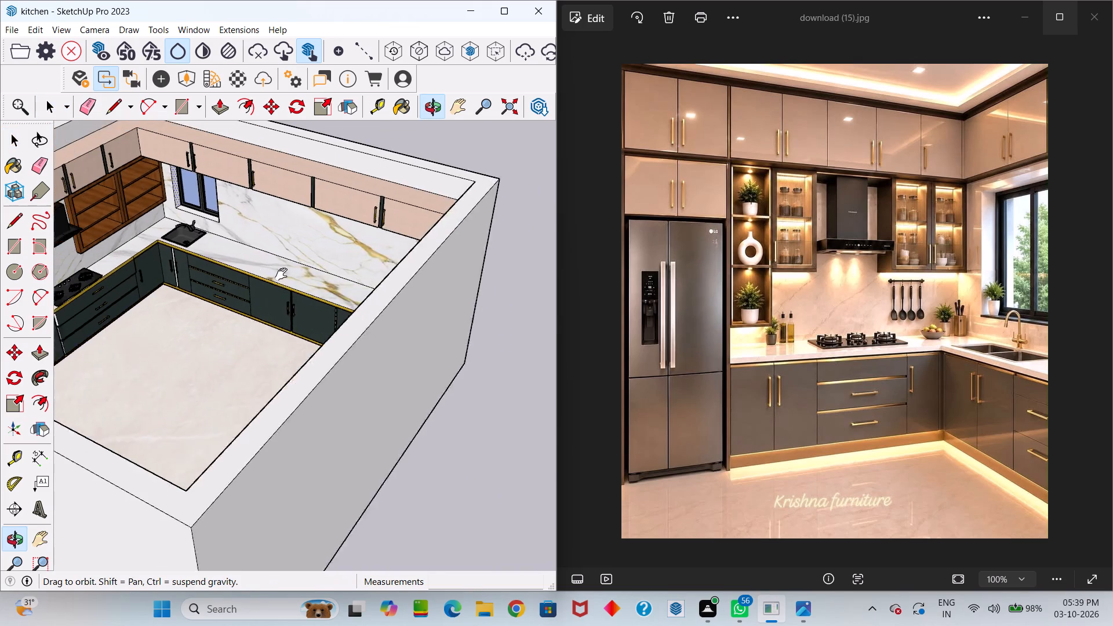
middle_drag(281, 274, 318, 305)
drag(281, 274, 323, 314)
scroll(316, 367, up, 5)
scroll(300, 366, down, 6)
middle_drag(336, 383, 213, 398)
middle_drag(195, 376, 350, 482)
drag(196, 366, 350, 482)
scroll(217, 359, down, 1)
middle_drag(350, 482, 302, 480)
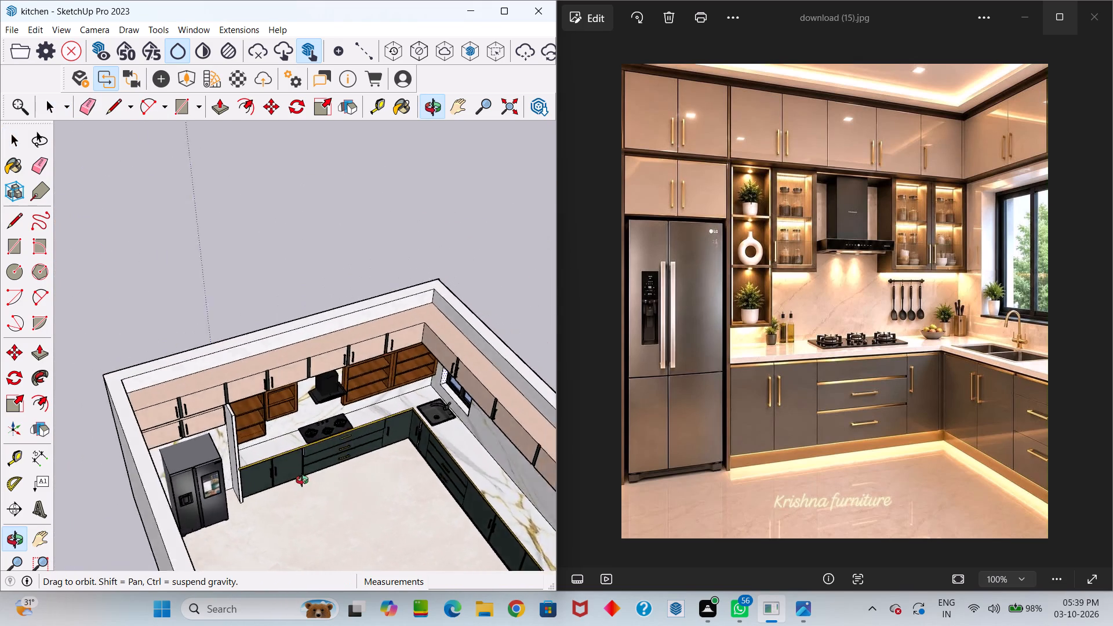
middle_drag(302, 480, 232, 390)
scroll(208, 431, up, 6)
scroll(234, 472, down, 1)
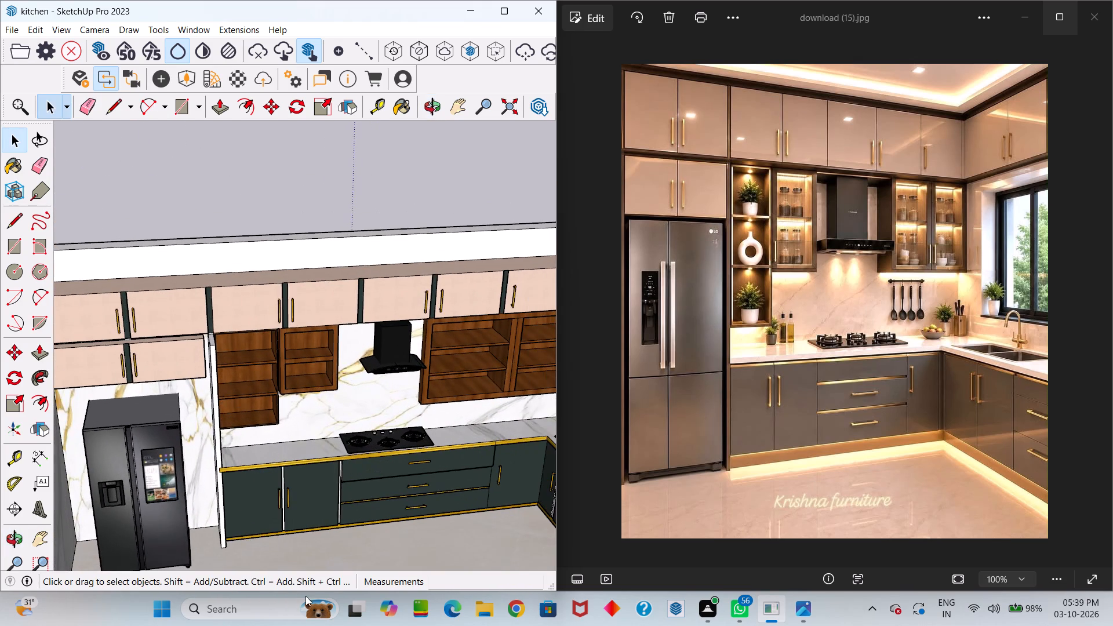
scroll(267, 373, up, 1)
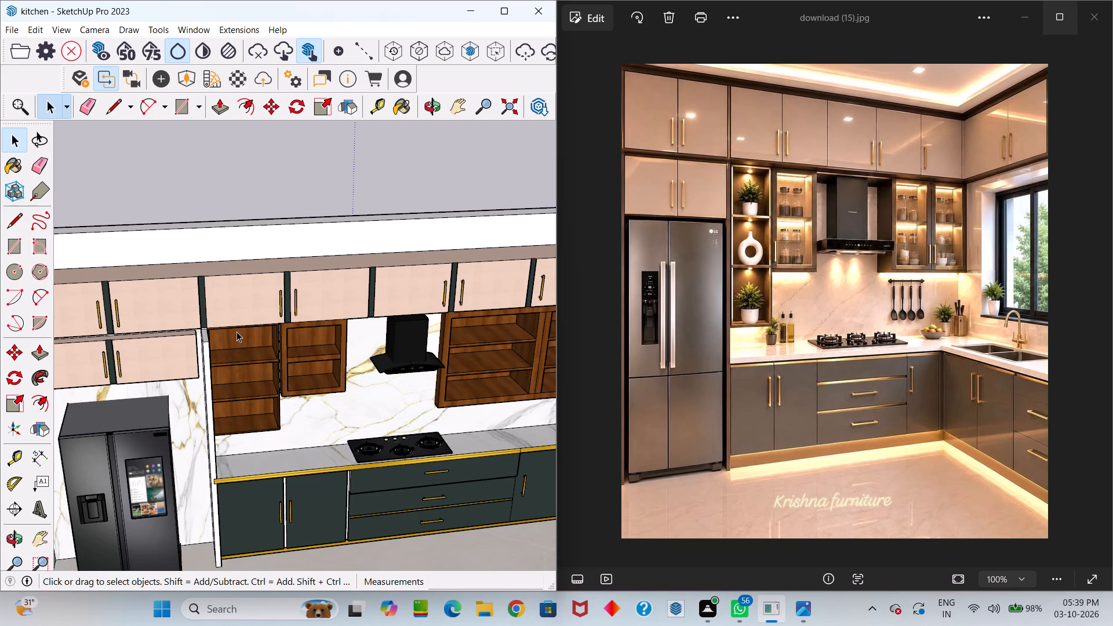
middle_click(235, 332)
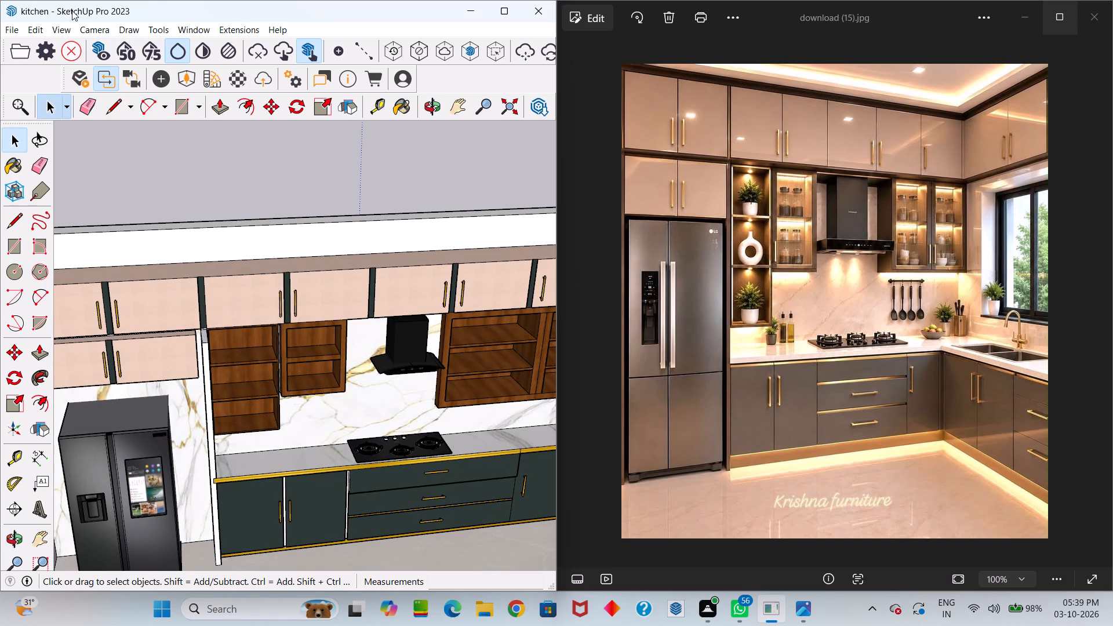
Import the Plant_pot+03 model from Downloads and place it in the empty space behind and above the upper cabinets.
click(16, 27)
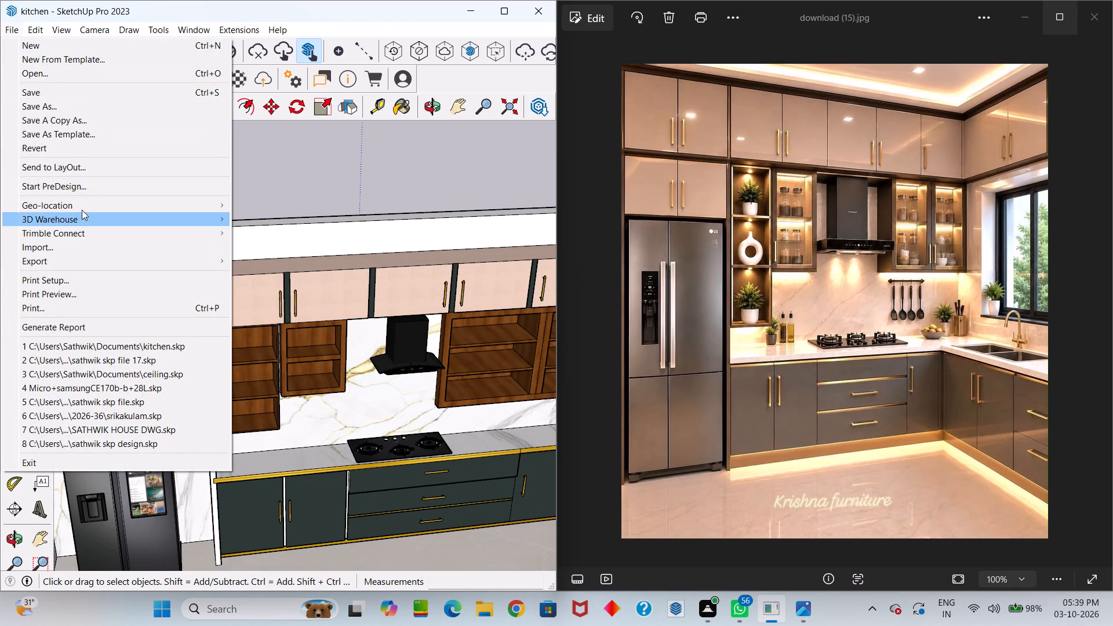
click(81, 247)
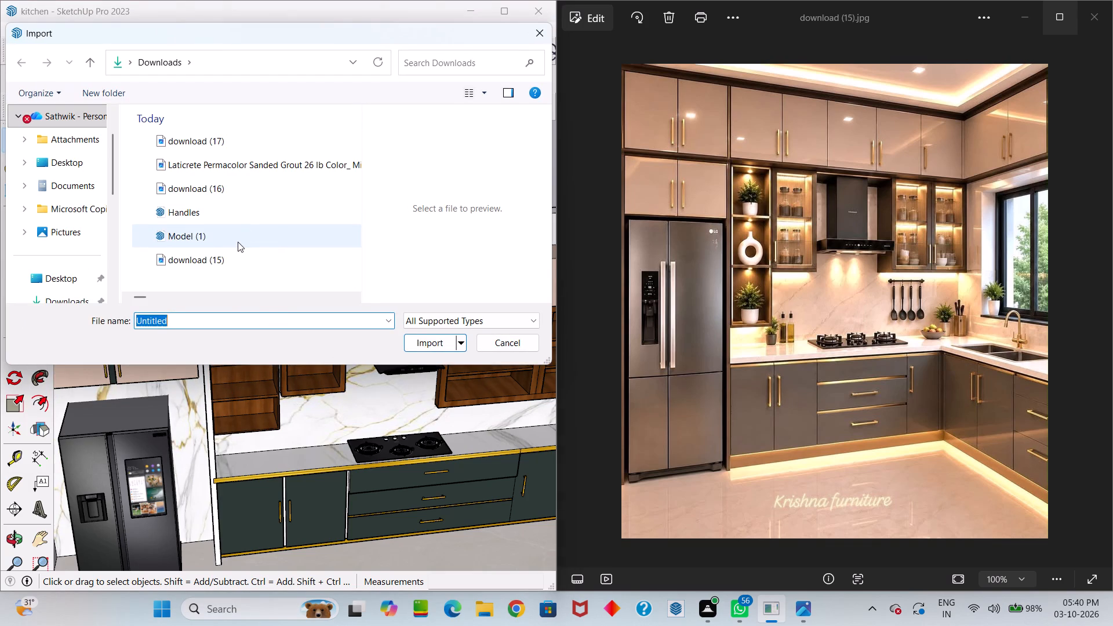
right_click(235, 242)
click(184, 238)
click(180, 252)
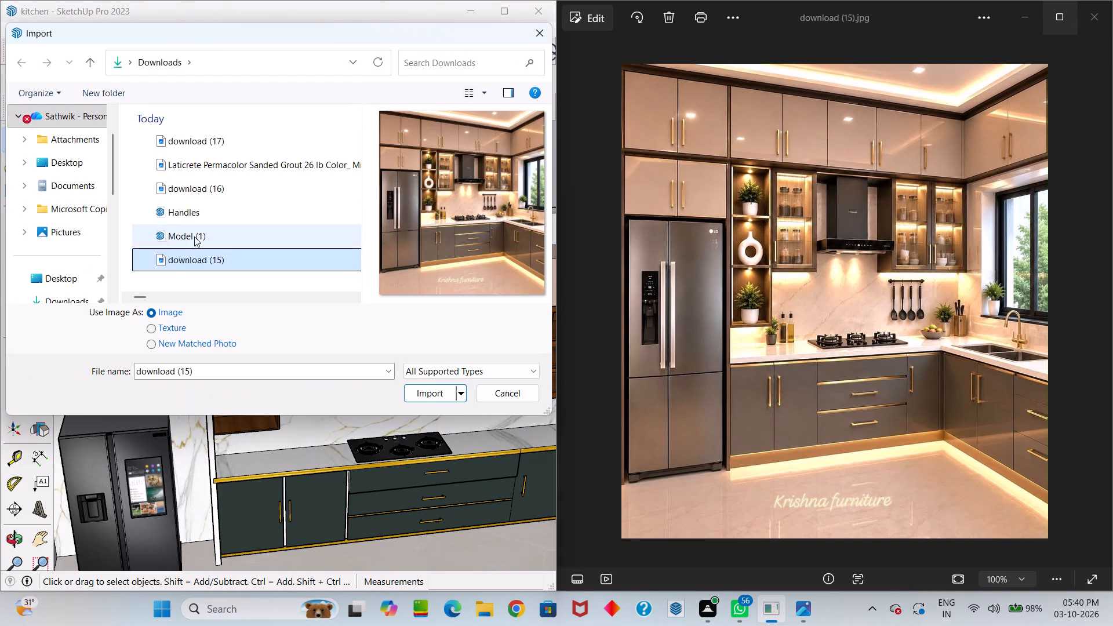
scroll(194, 236, down, 2)
click(196, 259)
scroll(210, 225, down, 2)
click(205, 232)
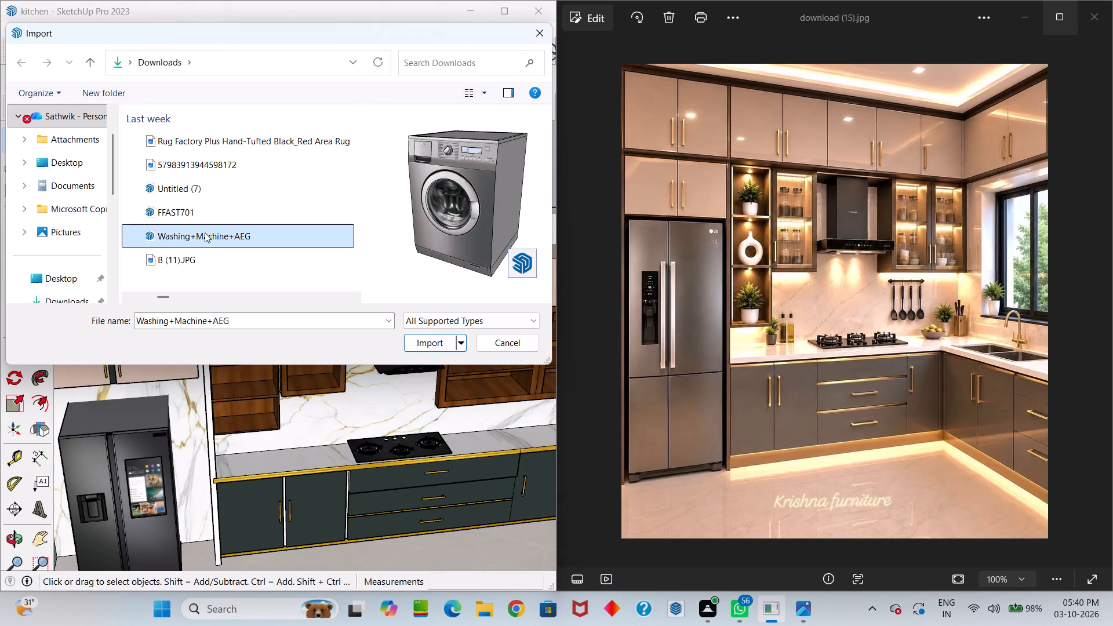
click(199, 260)
scroll(212, 226, down, 4)
click(212, 226)
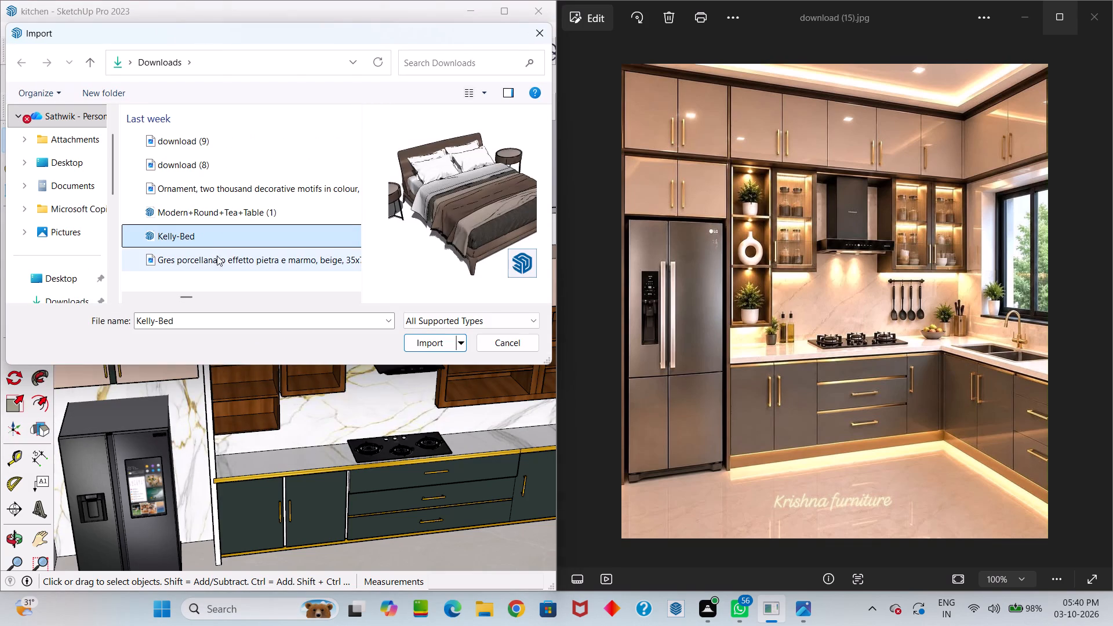
click(220, 252)
scroll(222, 235, down, 2)
click(219, 241)
click(213, 257)
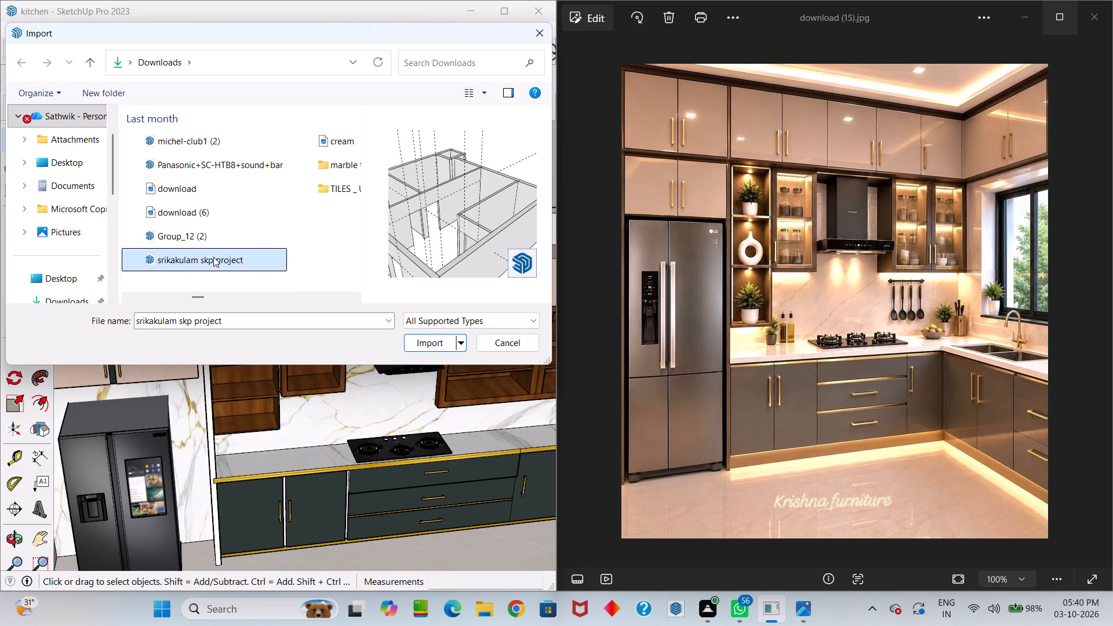
scroll(218, 244, down, 3)
click(218, 240)
click(212, 254)
scroll(213, 252, down, 2)
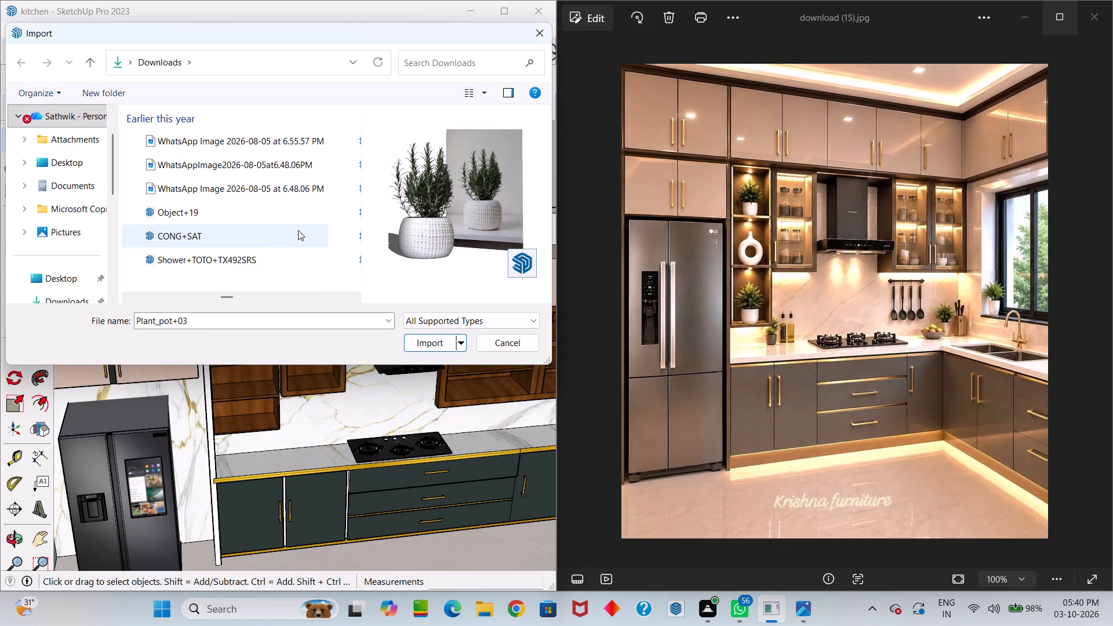
click(431, 345)
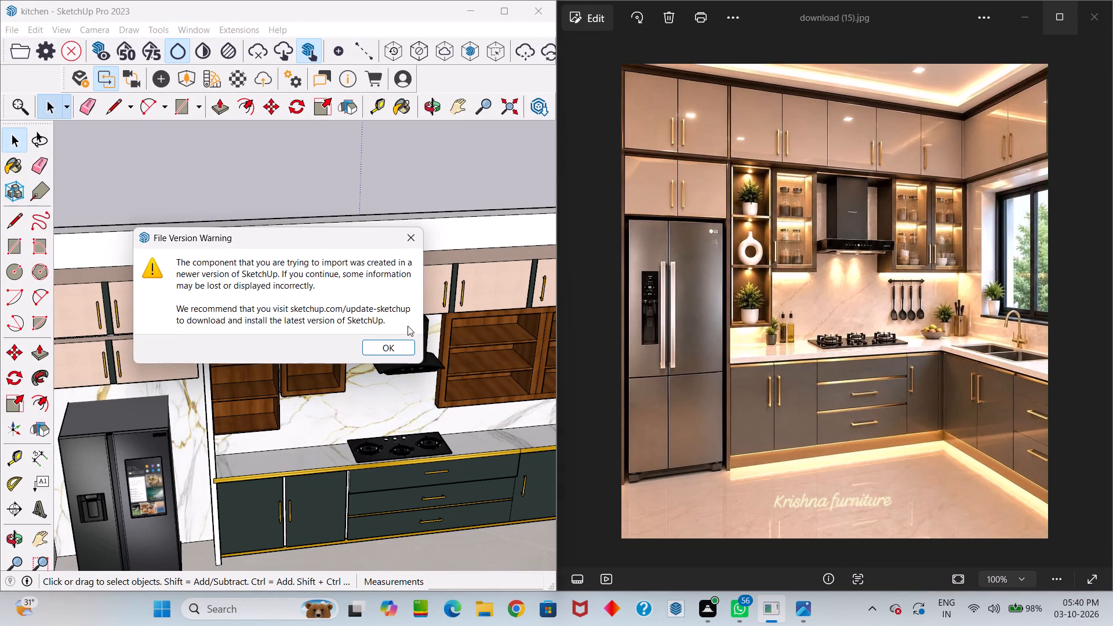
click(399, 351)
scroll(359, 373, up, 5)
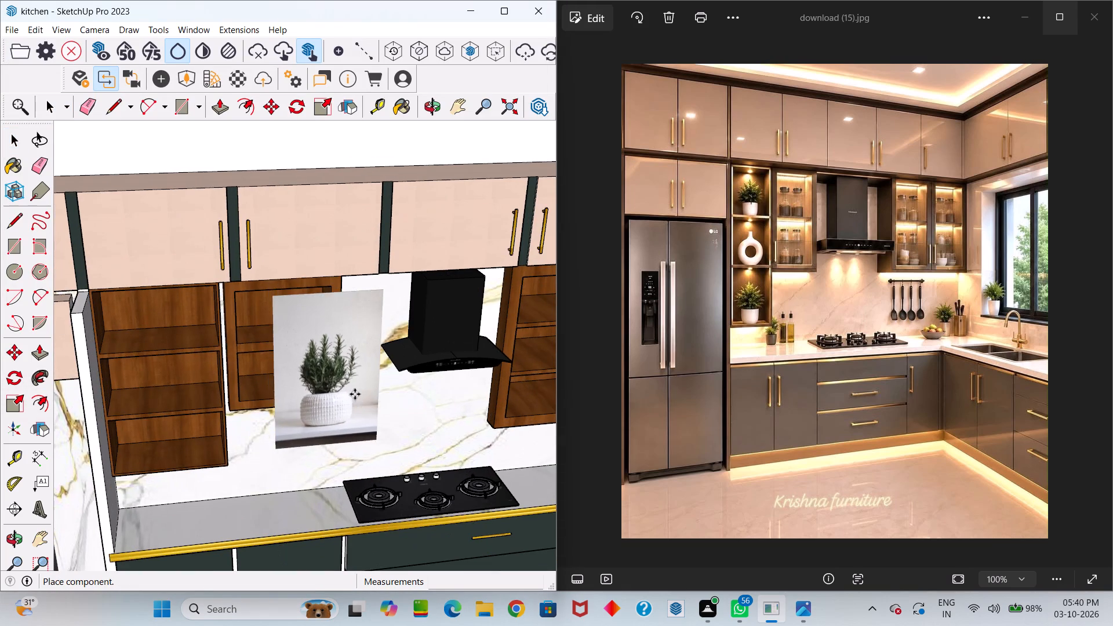
middle_drag(351, 395, 113, 413)
scroll(160, 480, down, 7)
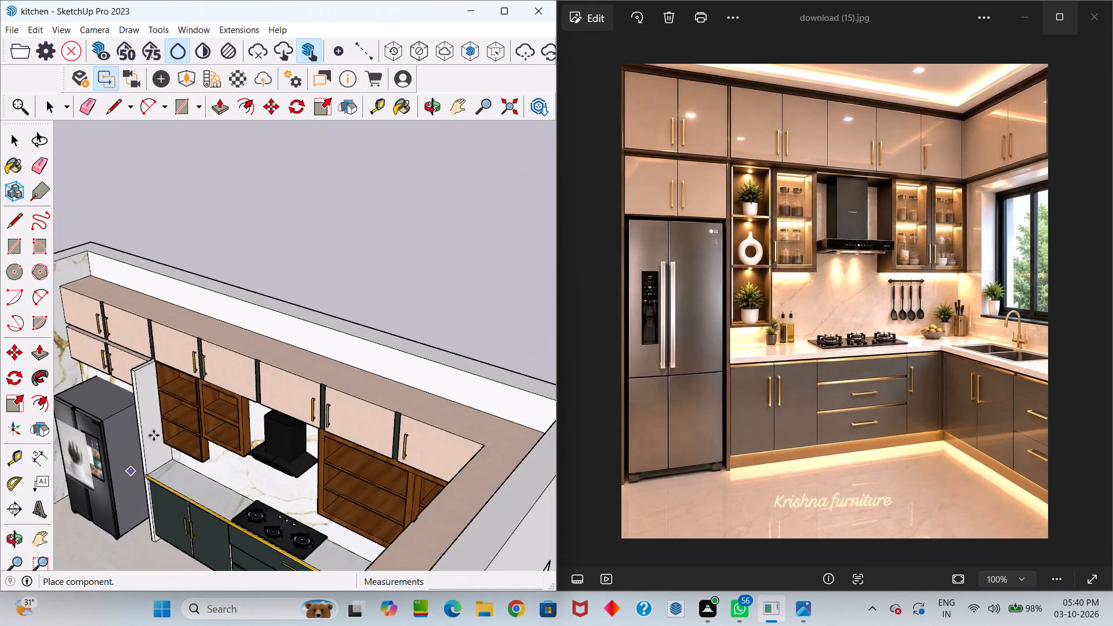
click(334, 266)
Explode the imported plant component and delete the flat background picture beside the pot.
right_click(333, 268)
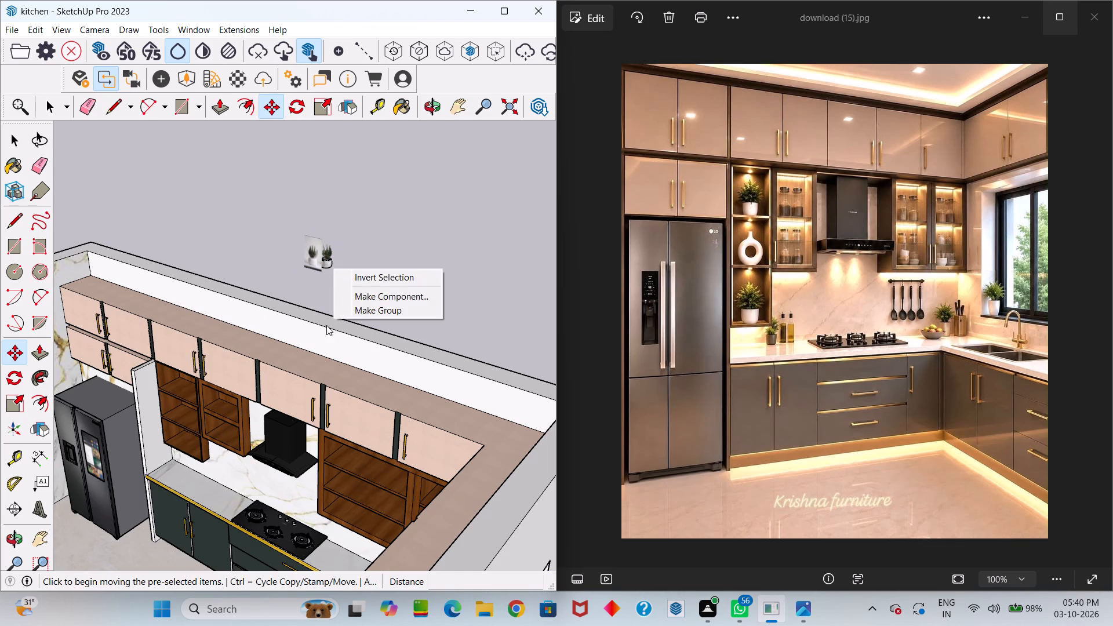
click(363, 251)
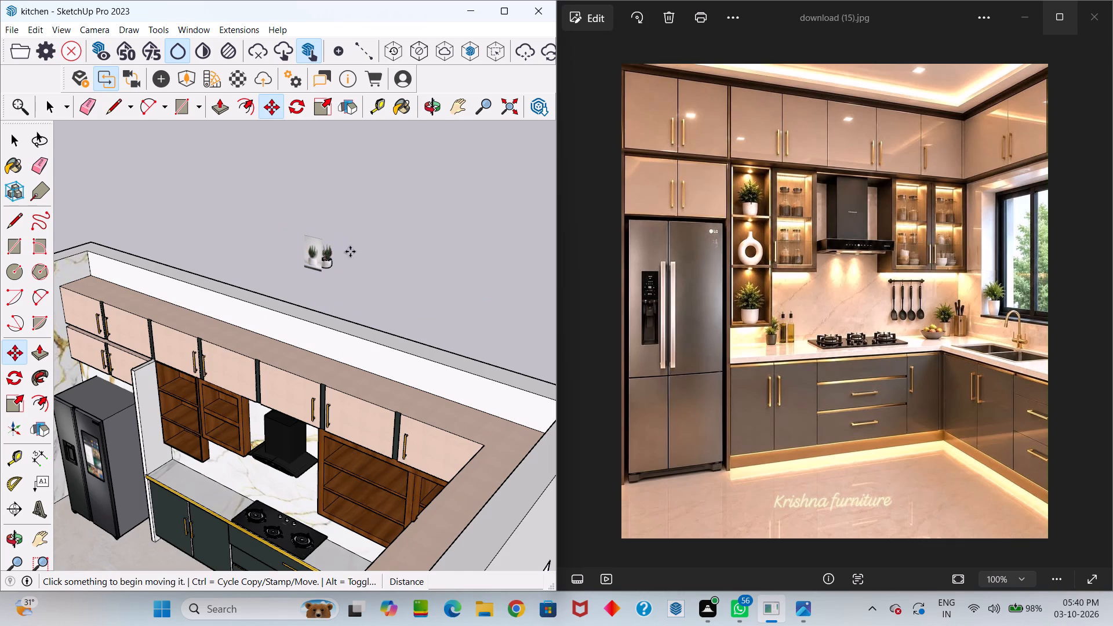
key(space)
click(318, 257)
right_click(318, 257)
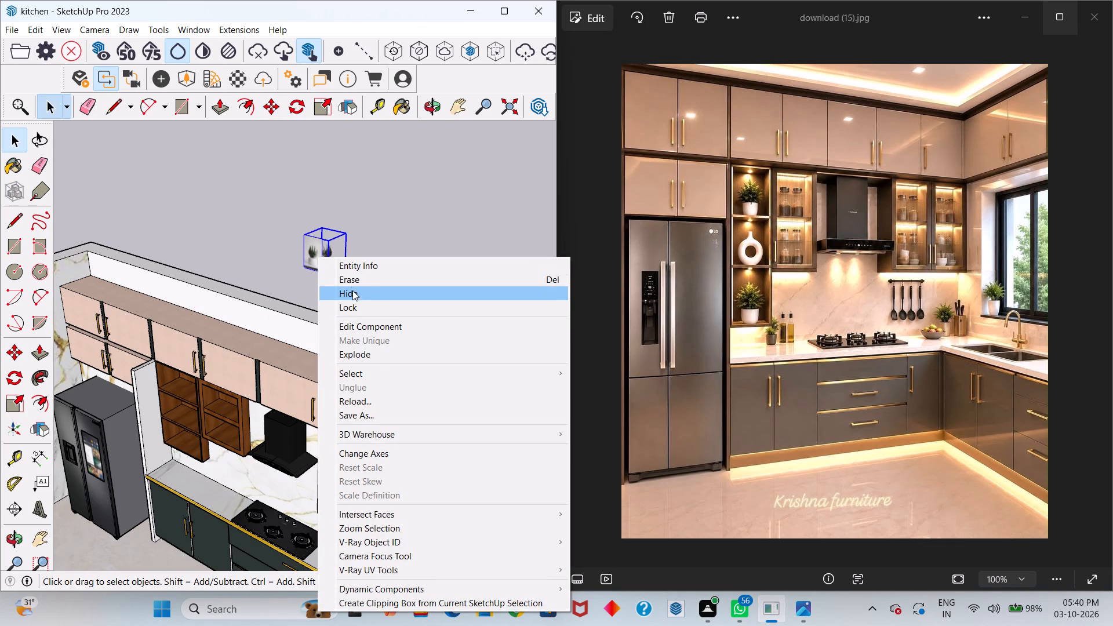
click(363, 352)
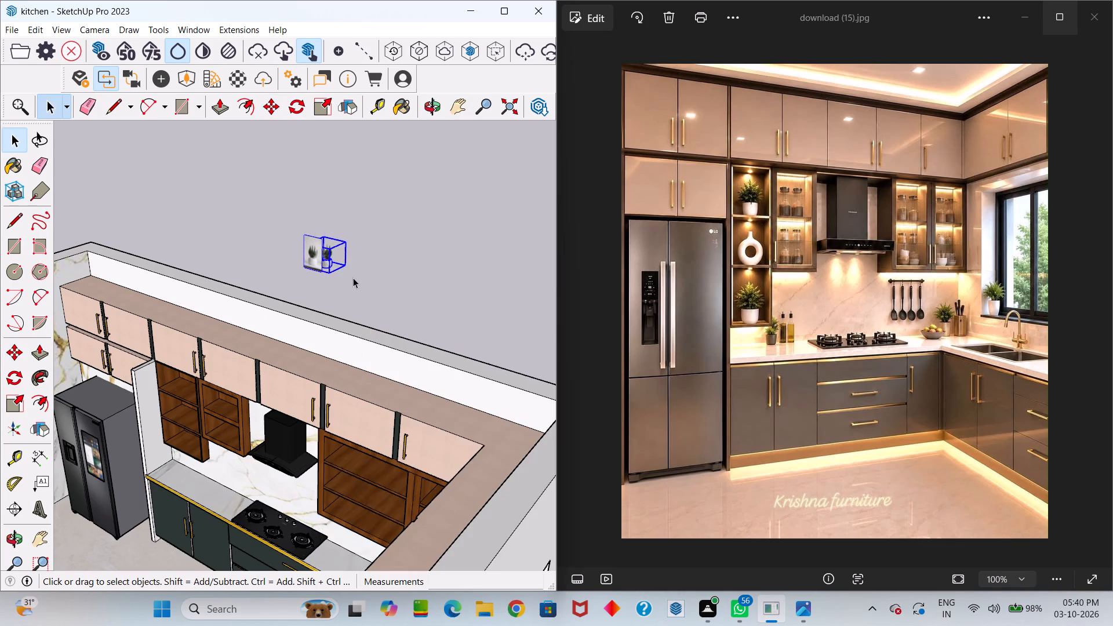
scroll(345, 269, up, 5)
click(392, 305)
click(288, 239)
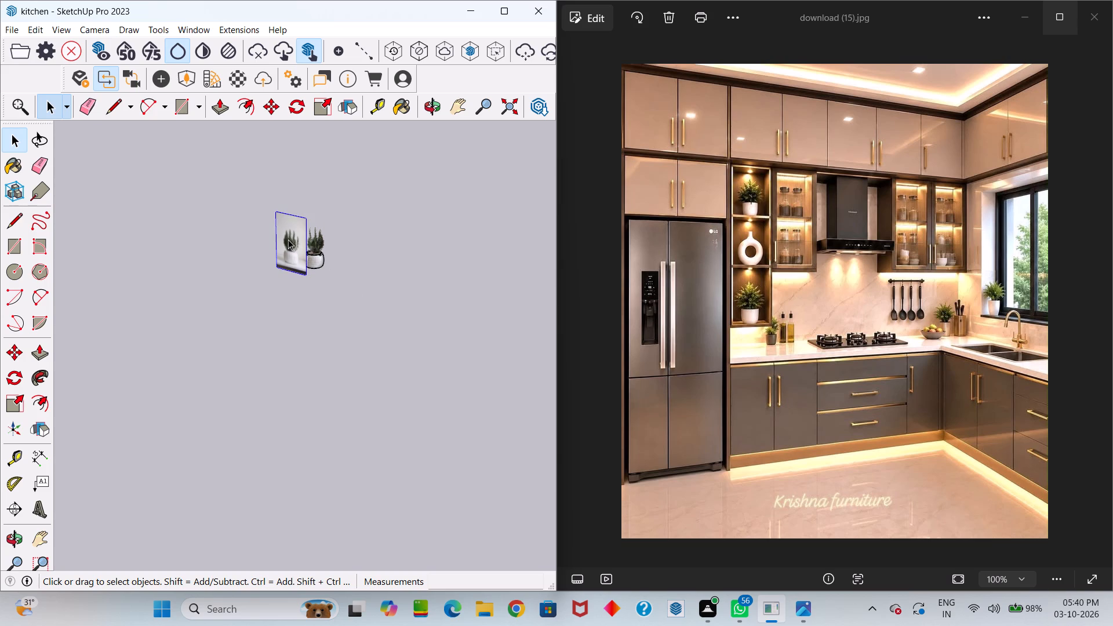
key(Delete)
Move the potted plant into the kitchen, onto the floor in front of the gap between the fridge and base cabinets.
click(308, 265)
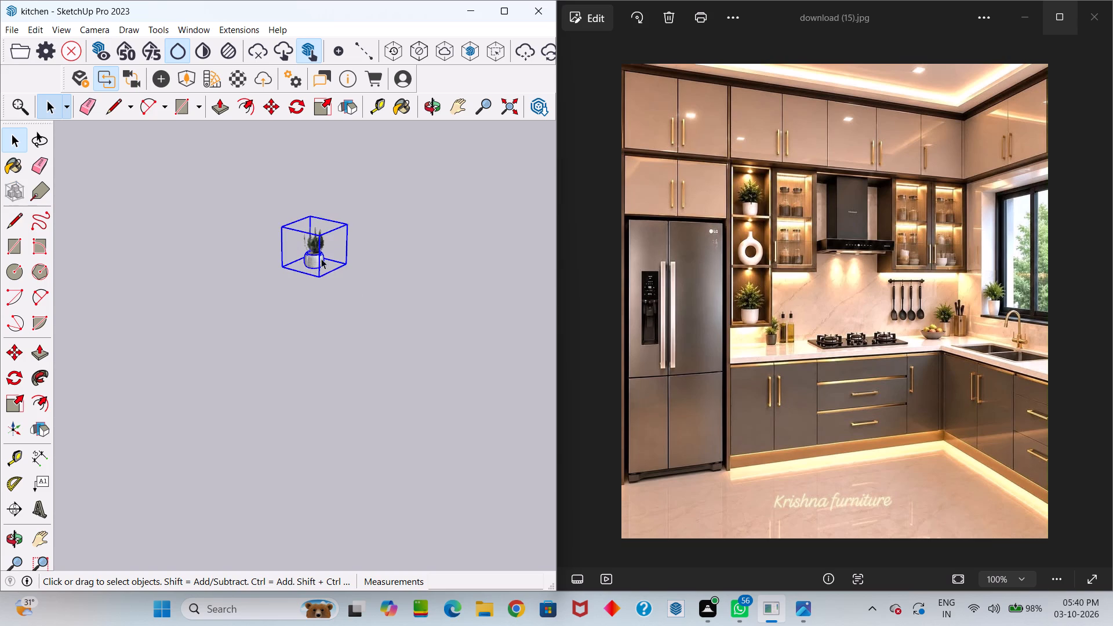
scroll(321, 259, down, 1)
middle_drag(323, 258, 430, 294)
key(m)
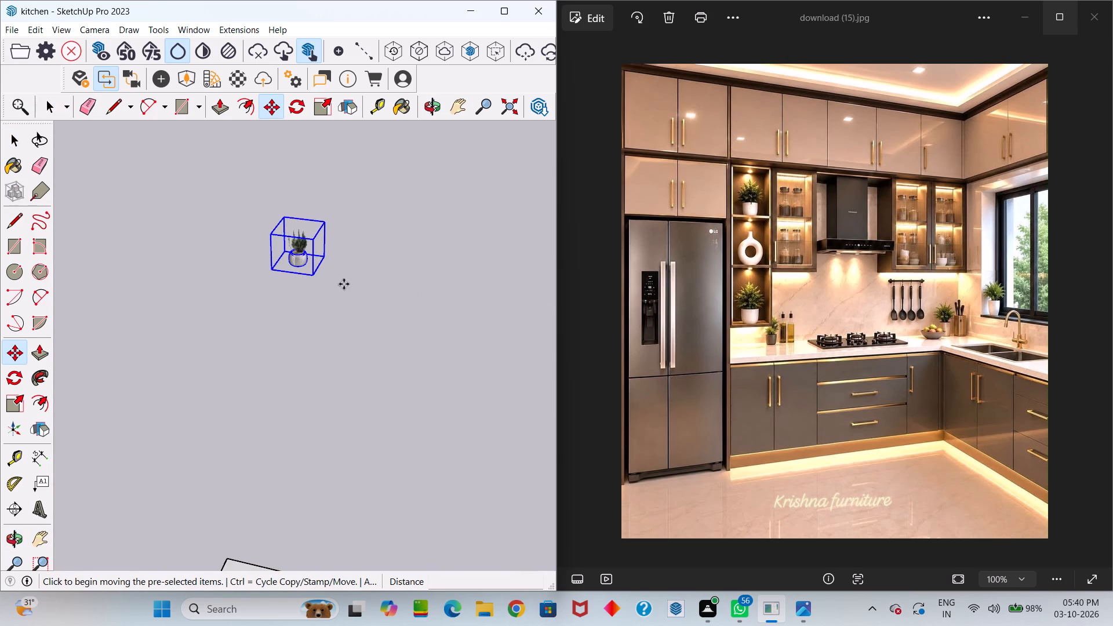
click(317, 276)
scroll(369, 323, down, 13)
scroll(392, 432, up, 6)
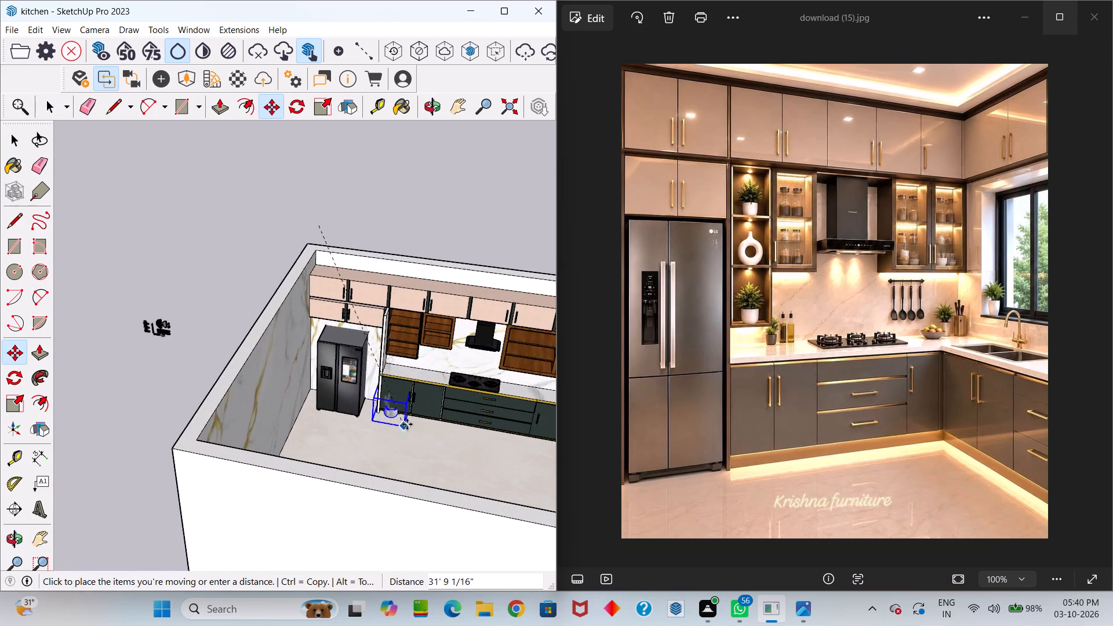
scroll(414, 393, up, 12)
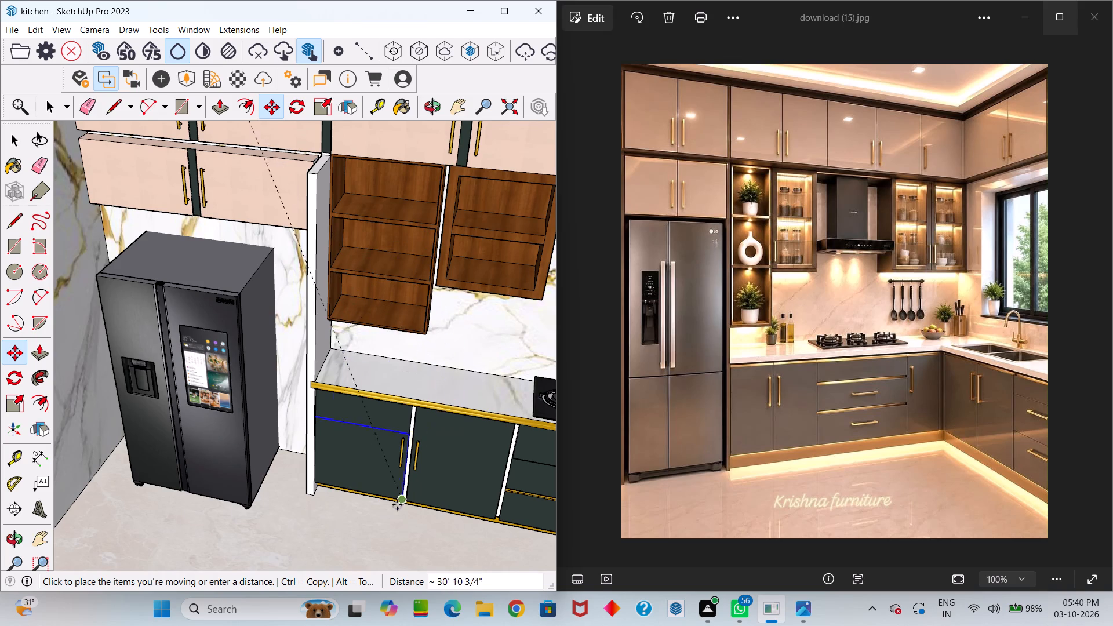
click(377, 579)
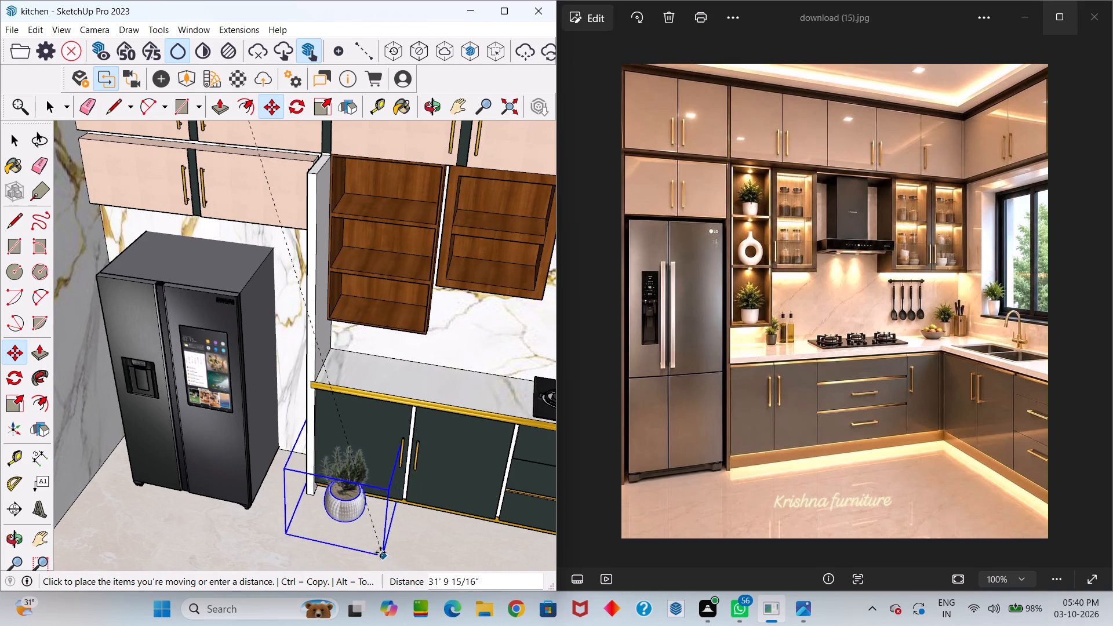
click(300, 568)
Scale the potted plant down uniformly to a small pot suited to the open wooden shelves.
middle_drag(314, 543, 350, 509)
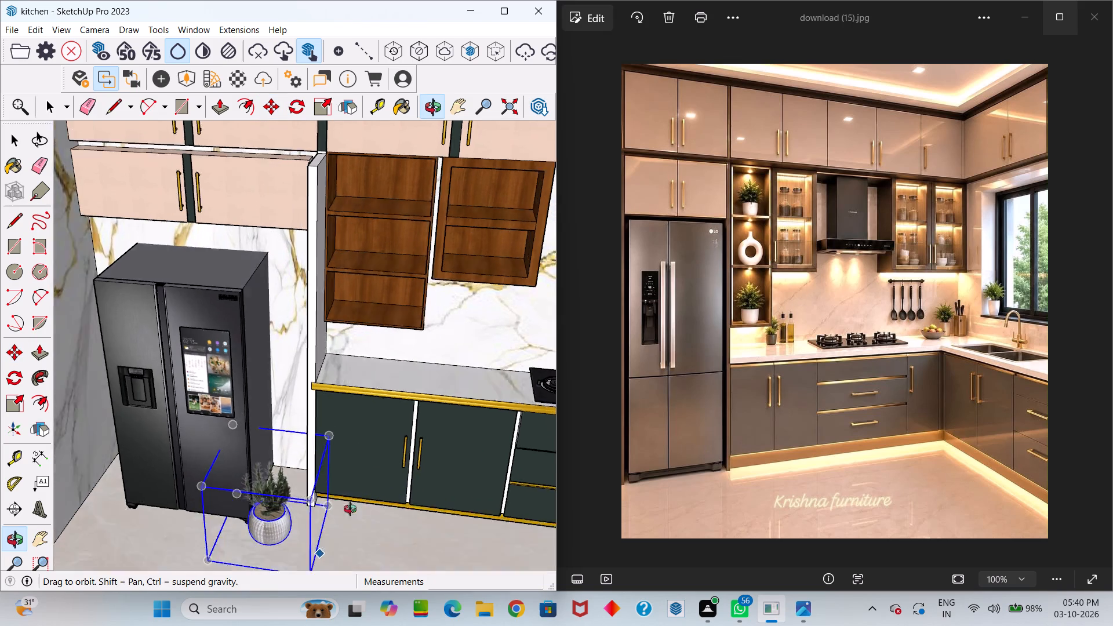
middle_drag(350, 509, 482, 452)
key(s)
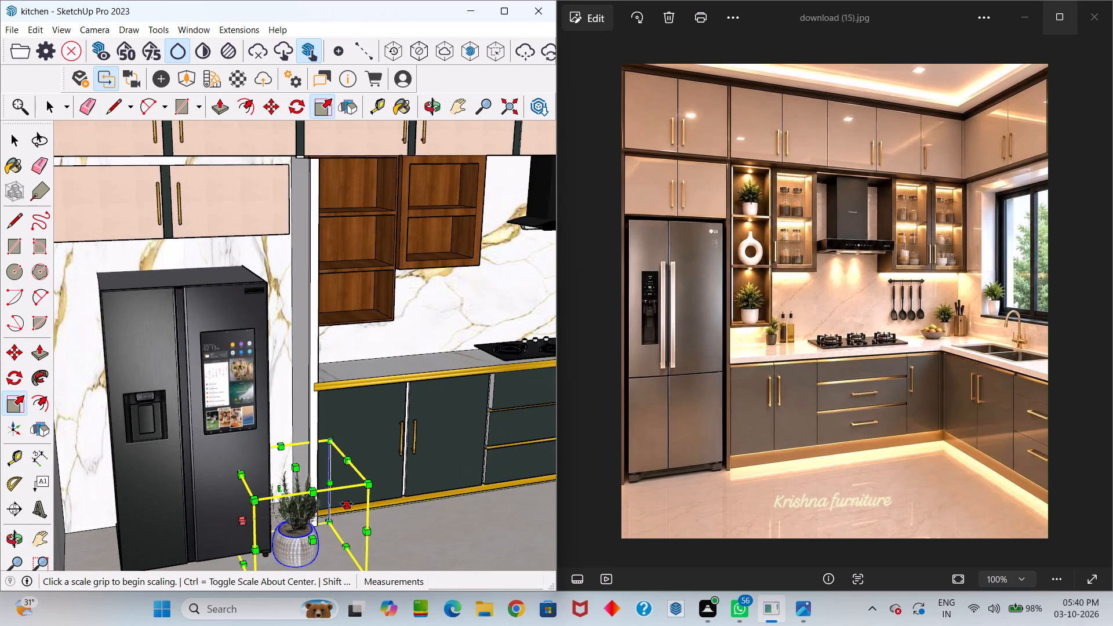
middle_drag(348, 504, 107, 452)
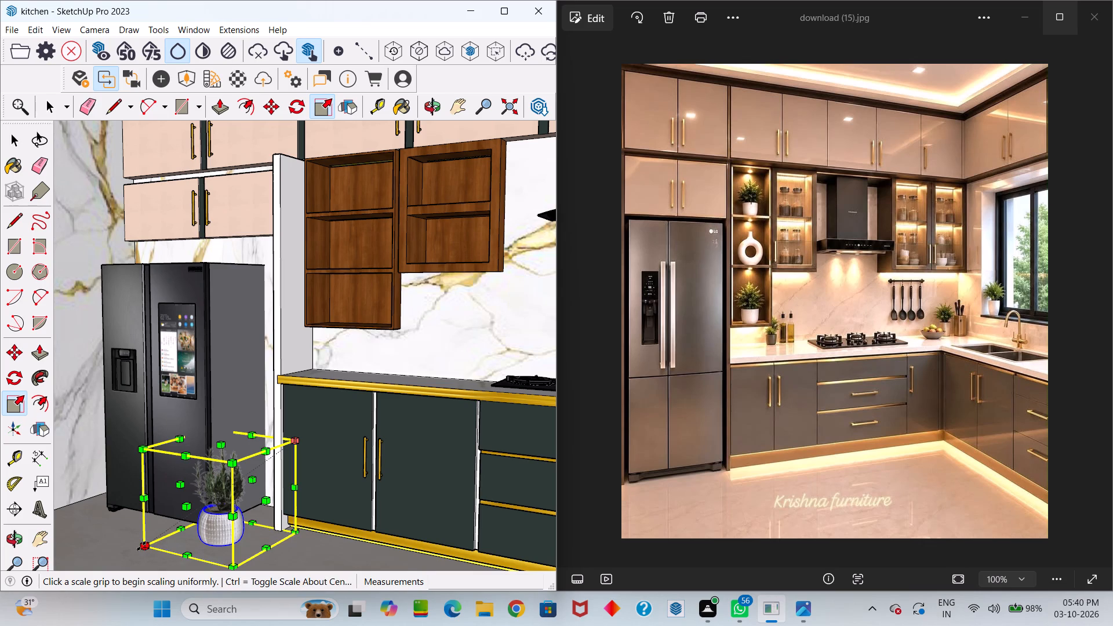
drag(141, 546, 210, 558)
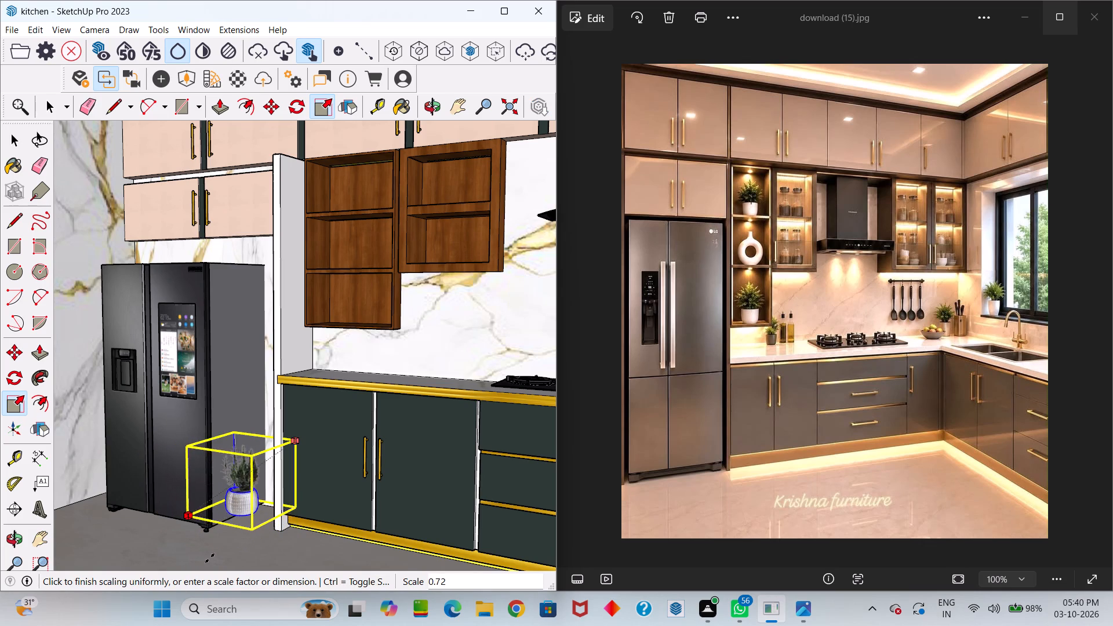
drag(210, 558, 245, 555)
middle_drag(227, 536, 354, 561)
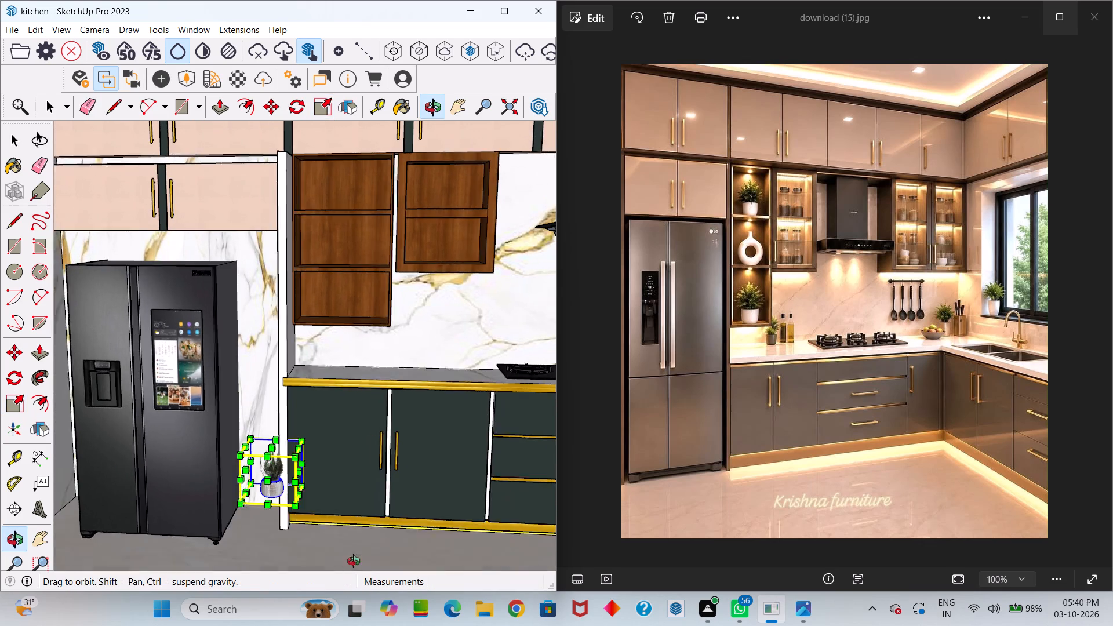
Move the potted plant from the floor up into the top compartment of the open wooden shelf unit.
middle_drag(354, 561, 377, 568)
key(space)
click(297, 504)
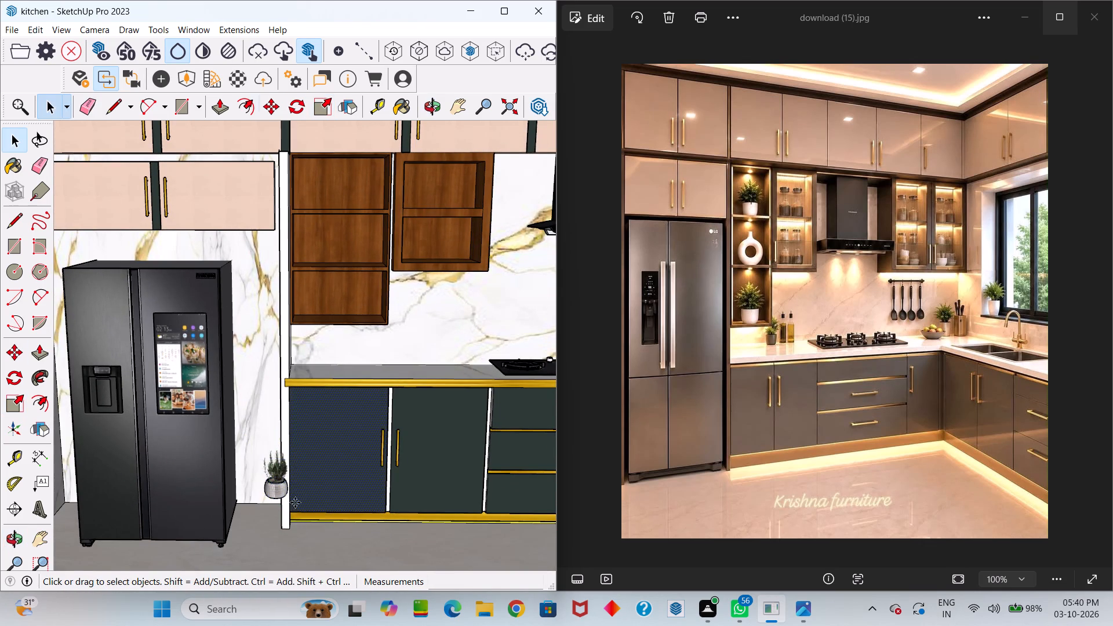
key(m)
click(275, 491)
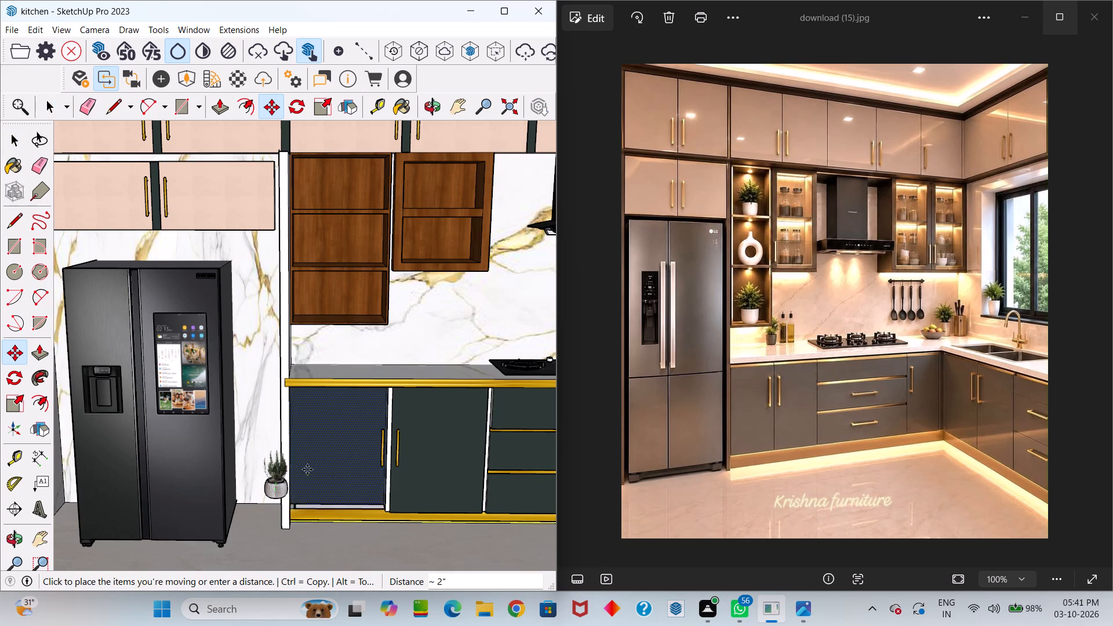
key(space)
click(278, 489)
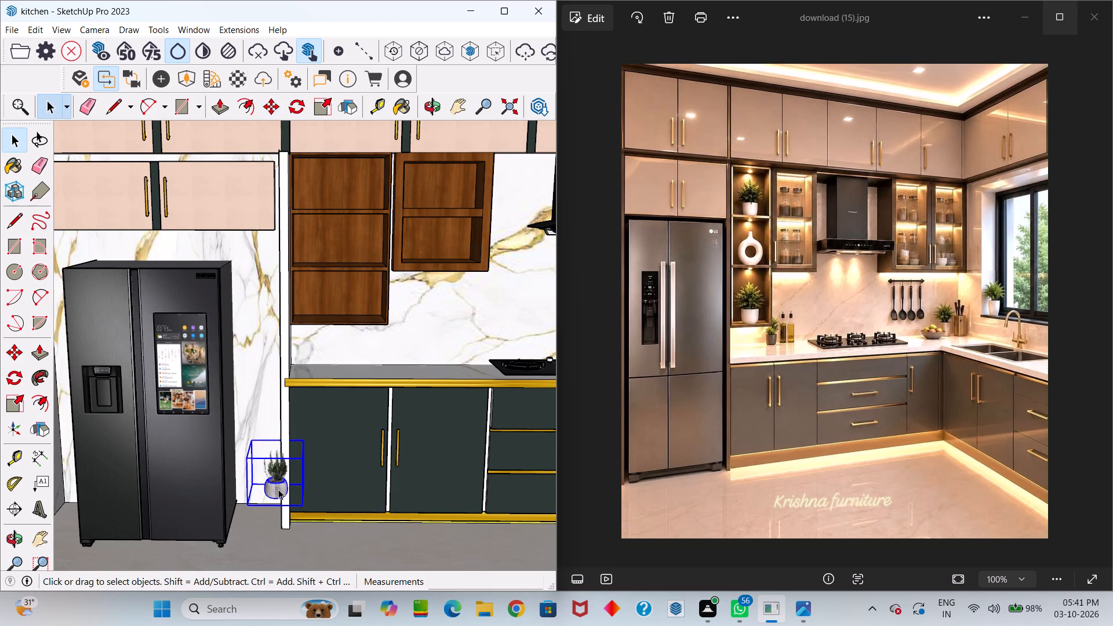
key(m)
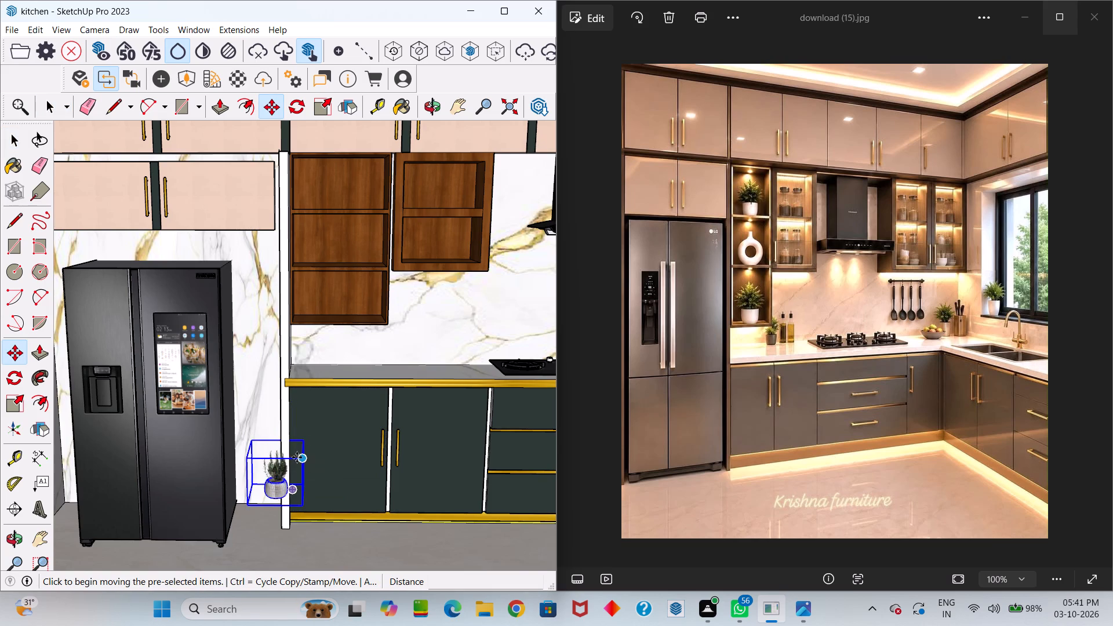
click(297, 457)
scroll(377, 167, up, 5)
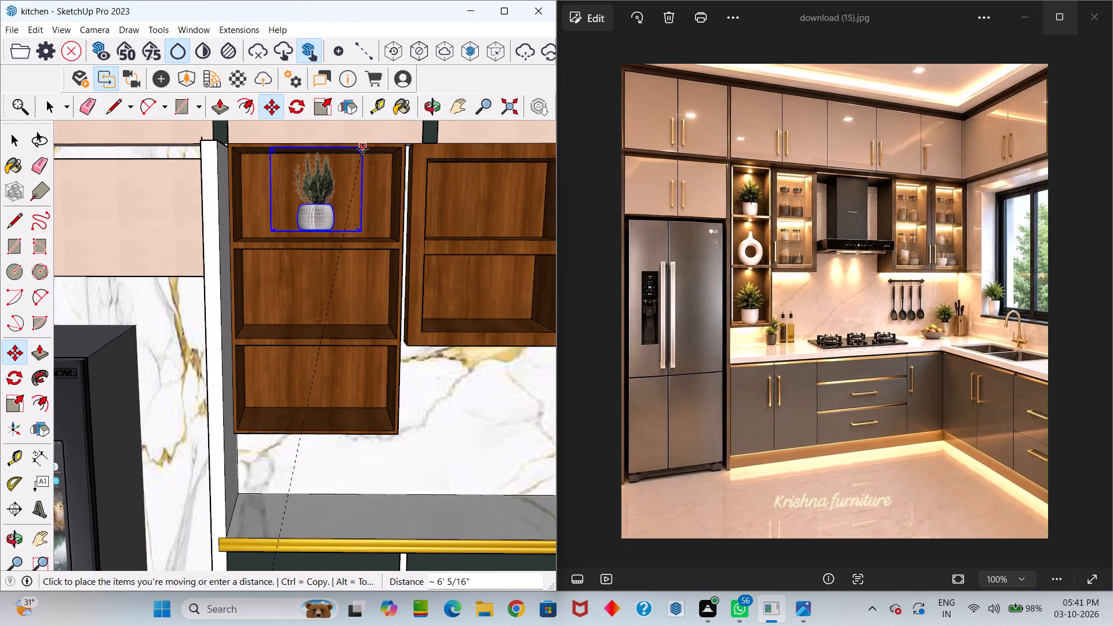
click(362, 148)
Shift the potted plant sideways along the top compartment's shelf board, towards the hood side.
middle_drag(364, 208, 349, 287)
scroll(369, 249, up, 6)
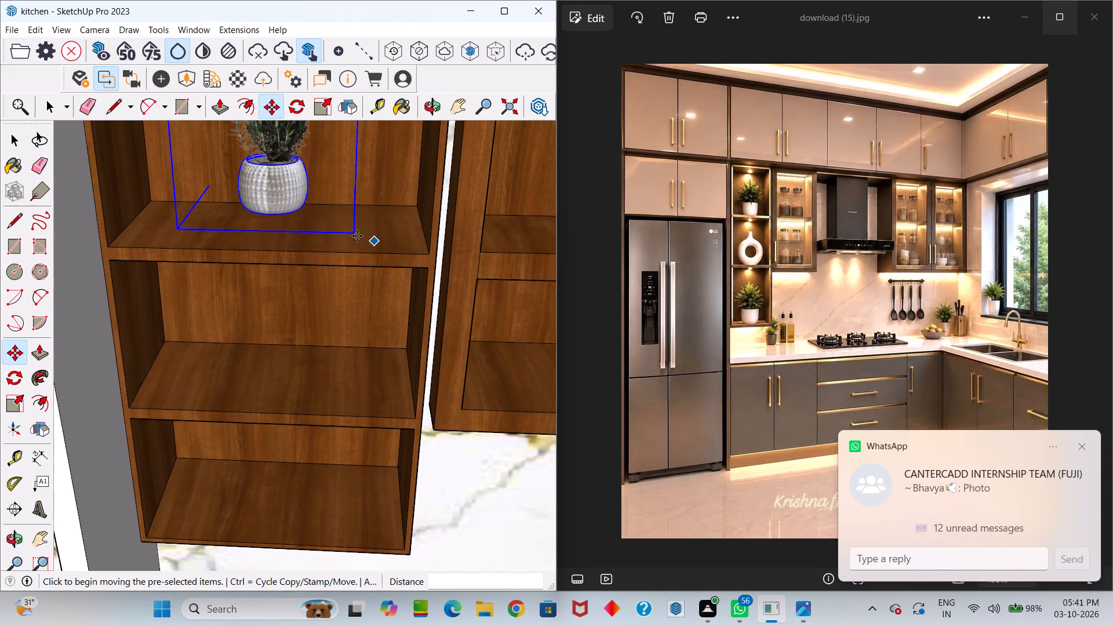
click(351, 235)
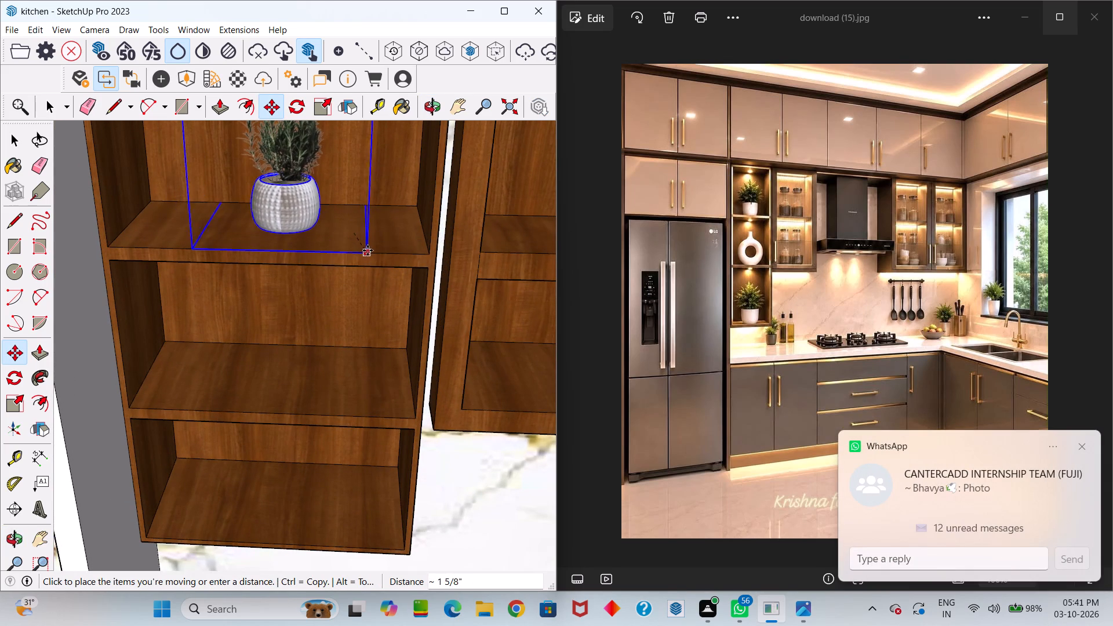
click(377, 245)
scroll(372, 255, down, 1)
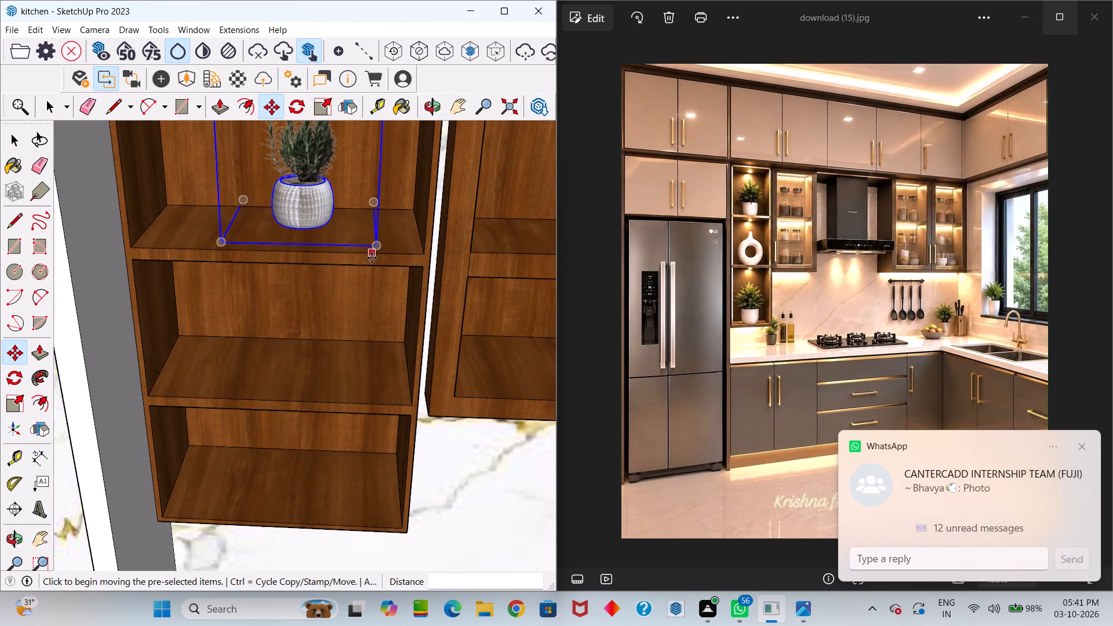
scroll(372, 258, down, 1)
key(space)
Move the potted plant about 3 1/16" back towards the fridge side so it stands centred in the top compartment.
scroll(359, 286, down, 10)
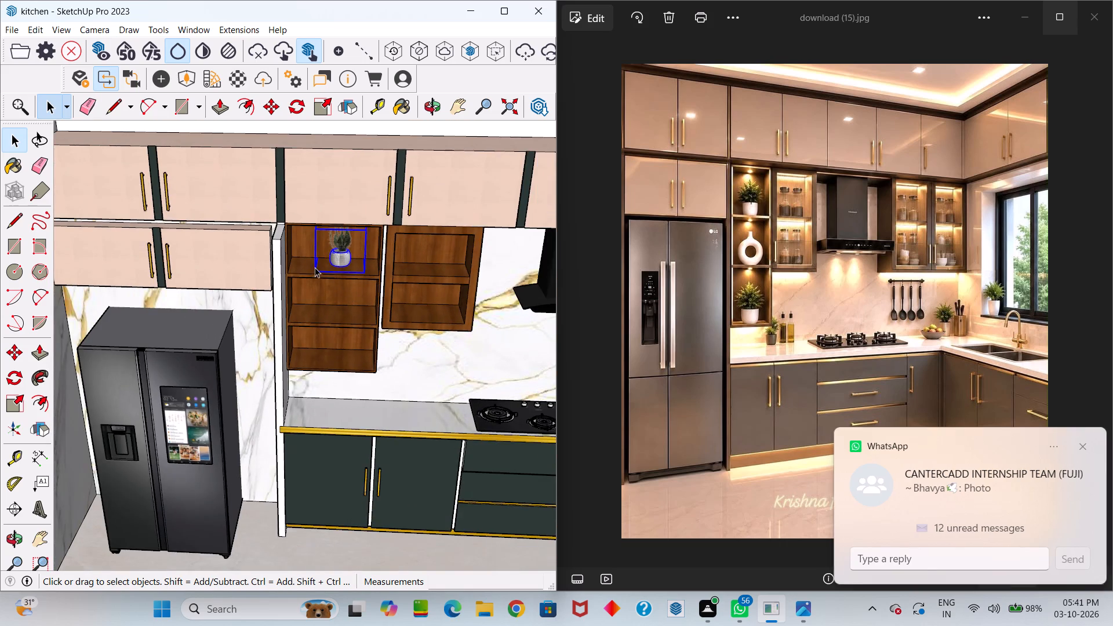
scroll(315, 267, down, 2)
middle_click(349, 262)
scroll(341, 284, up, 3)
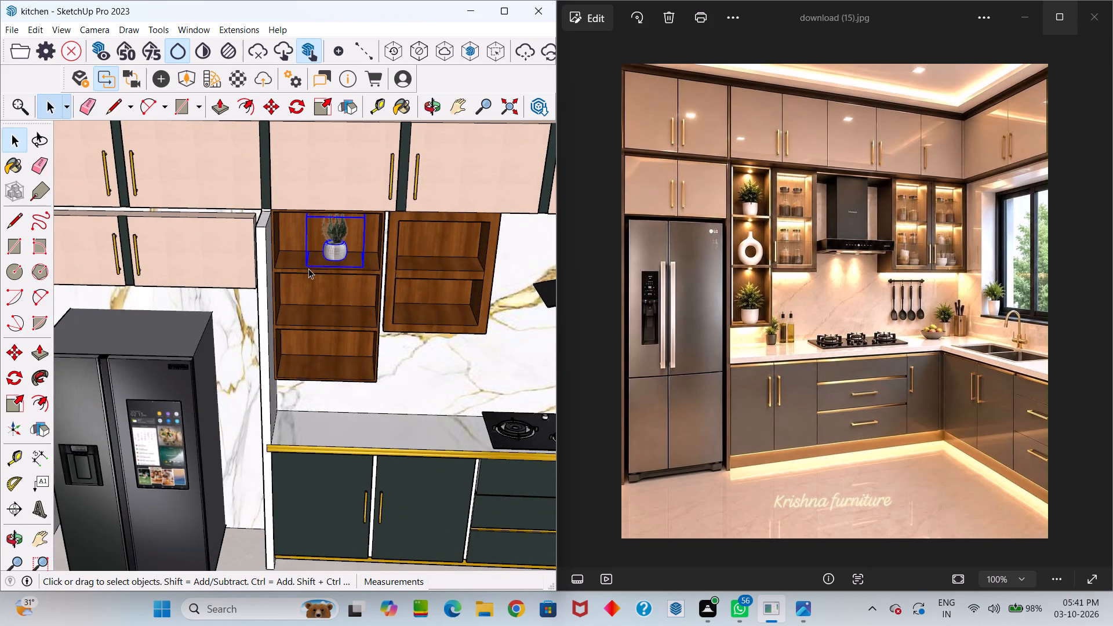
scroll(308, 267, up, 5)
key(m)
click(305, 267)
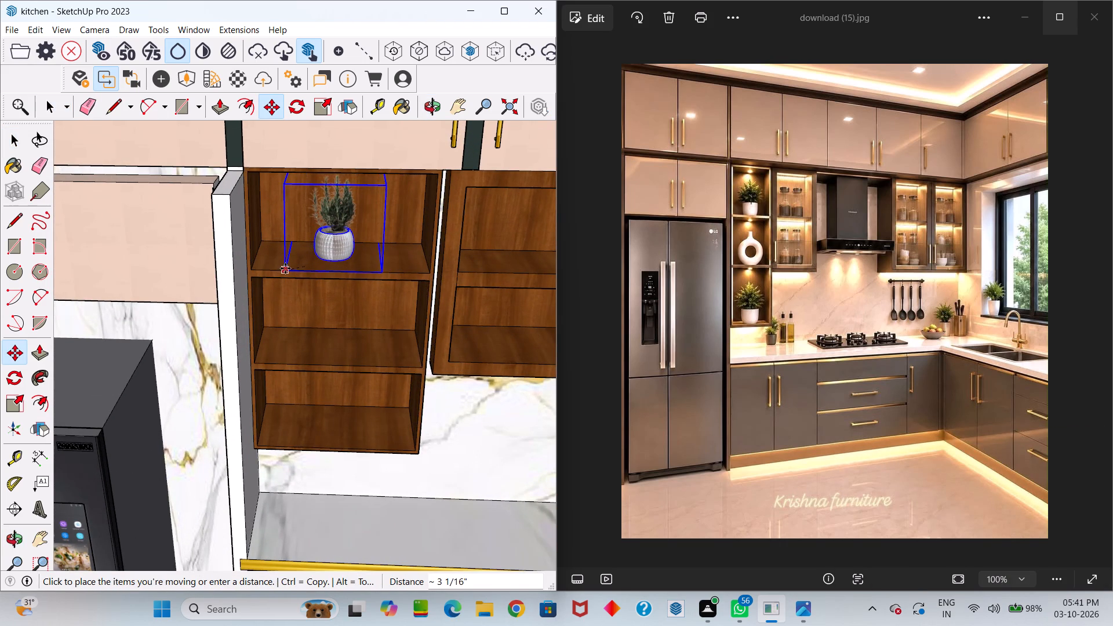
click(285, 268)
key(space)
click(322, 303)
Examine the kitchen from several angles, checking the potted plant on the open shelves against the reference image.
scroll(330, 314, down, 2)
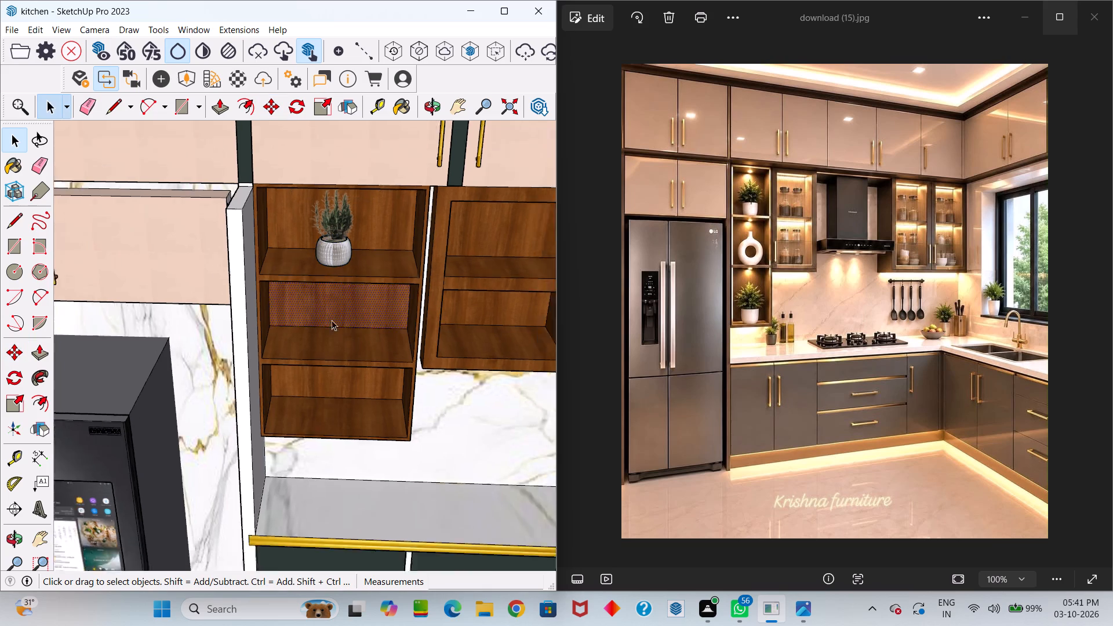
scroll(332, 320, down, 2)
middle_drag(360, 319, 329, 210)
scroll(358, 279, down, 5)
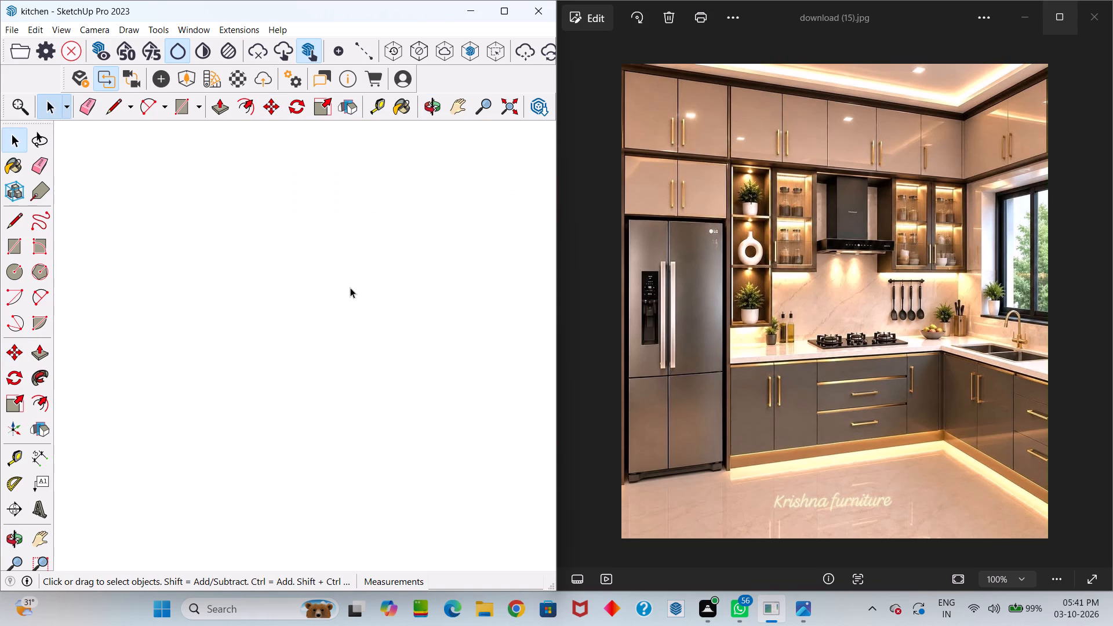
scroll(350, 290, up, 19)
scroll(358, 322, down, 2)
scroll(358, 325, up, 4)
scroll(358, 325, up, 20)
scroll(358, 325, up, 9)
scroll(361, 326, down, 13)
scroll(368, 374, down, 20)
scroll(368, 374, down, 20)
scroll(368, 374, down, 18)
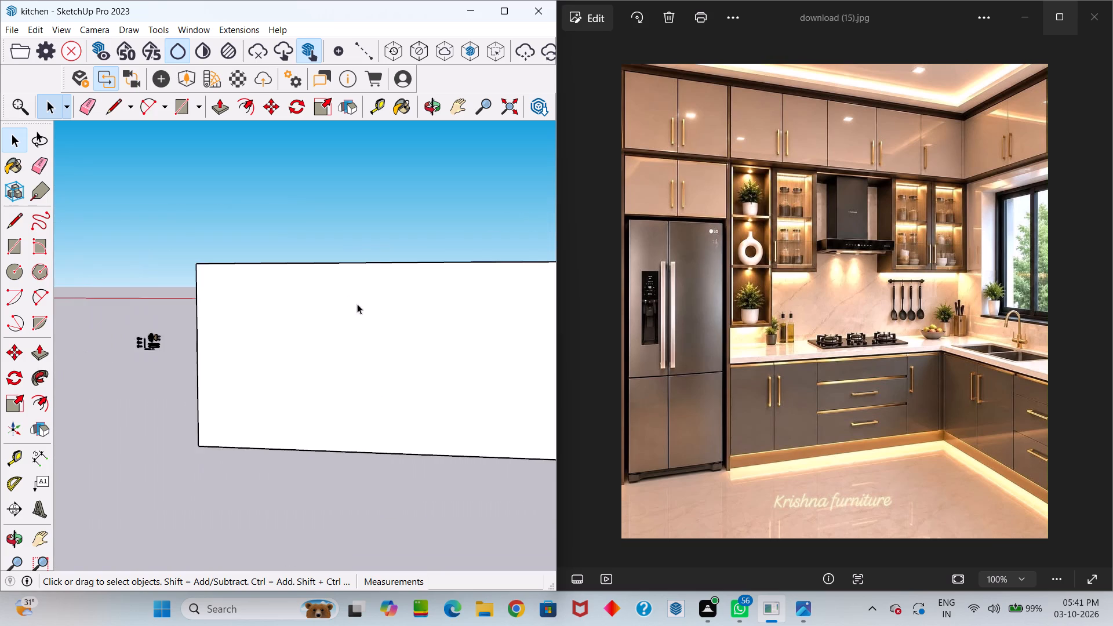
scroll(357, 304, down, 8)
middle_drag(385, 245, 380, 476)
scroll(401, 320, up, 20)
scroll(401, 320, up, 1)
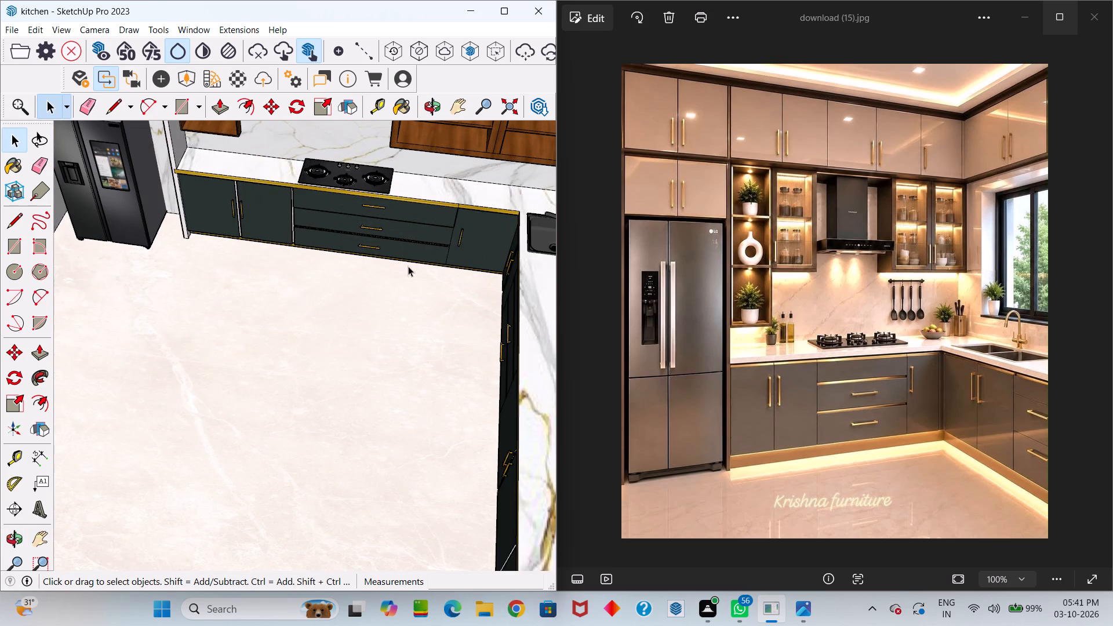
scroll(318, 327, down, 2)
middle_drag(272, 315, 278, 479)
drag(270, 327, 278, 476)
middle_drag(298, 376, 312, 352)
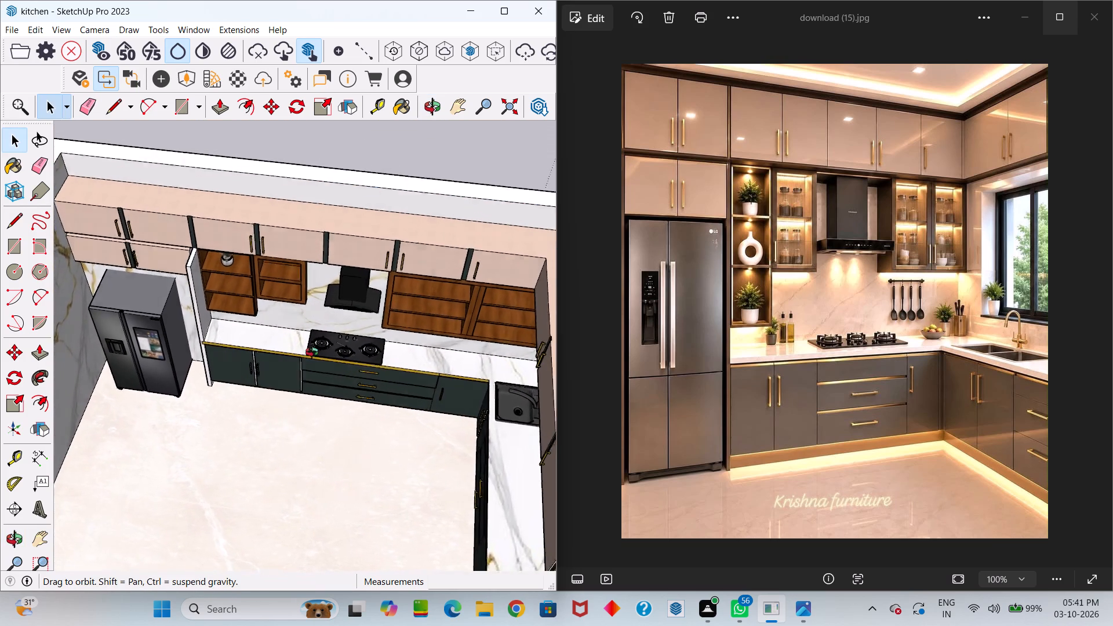
middle_drag(312, 352, 355, 252)
scroll(205, 276, up, 6)
middle_drag(253, 345, 297, 336)
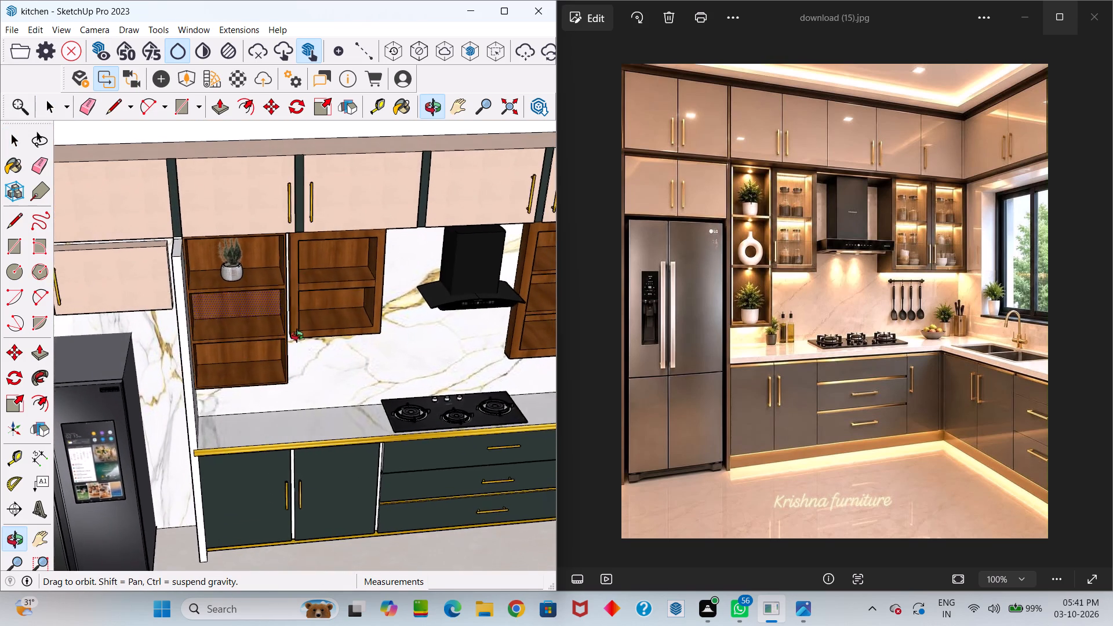
middle_drag(297, 336, 253, 325)
middle_drag(261, 314, 361, 365)
drag(265, 311, 361, 365)
middle_drag(166, 366, 162, 318)
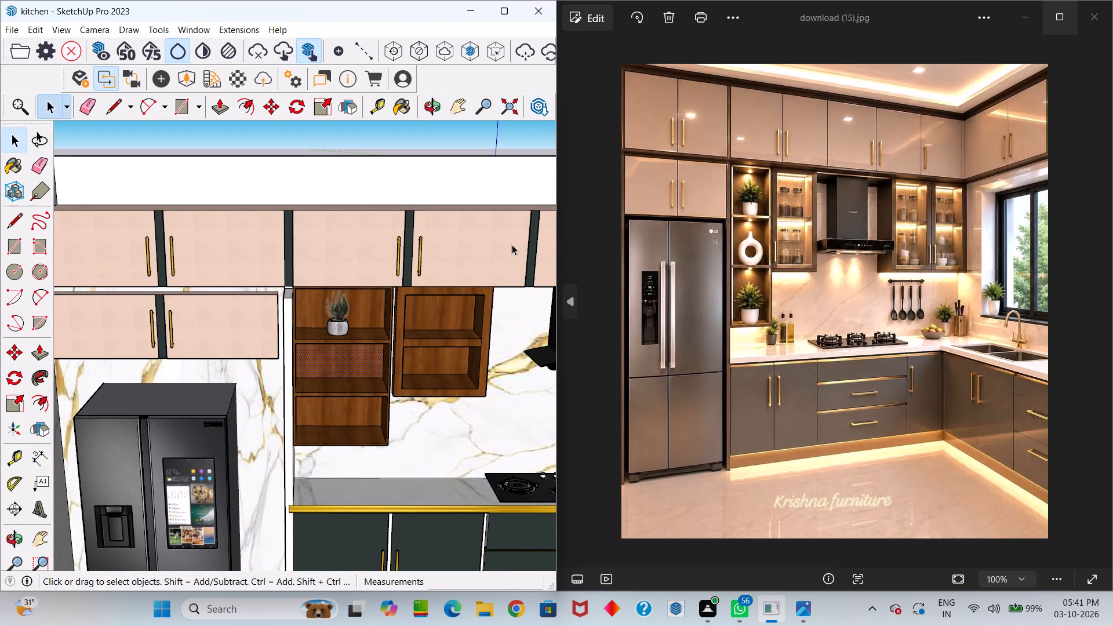
Switch to Chrome with the existing user profile and open the Pinterest website through a Google search for pinterest.
click(511, 610)
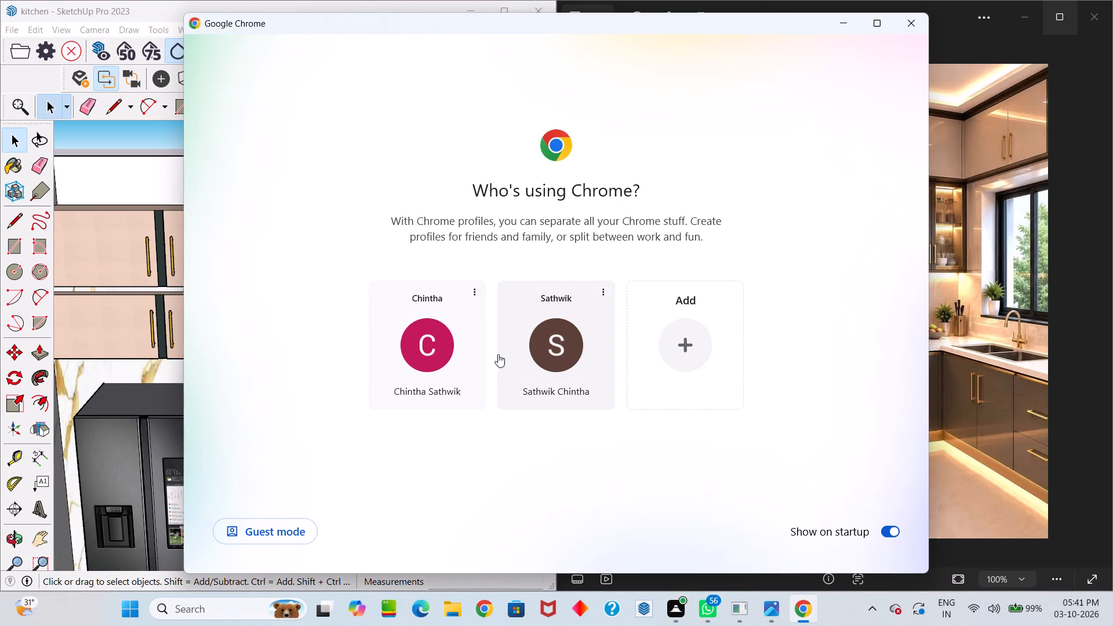
click(551, 332)
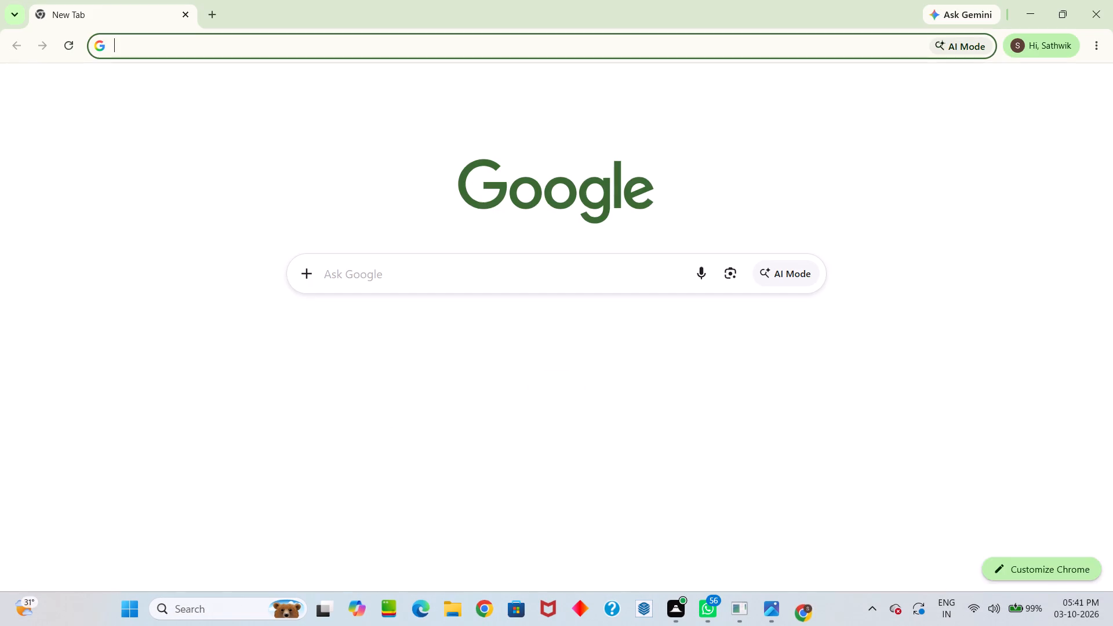
click(443, 272)
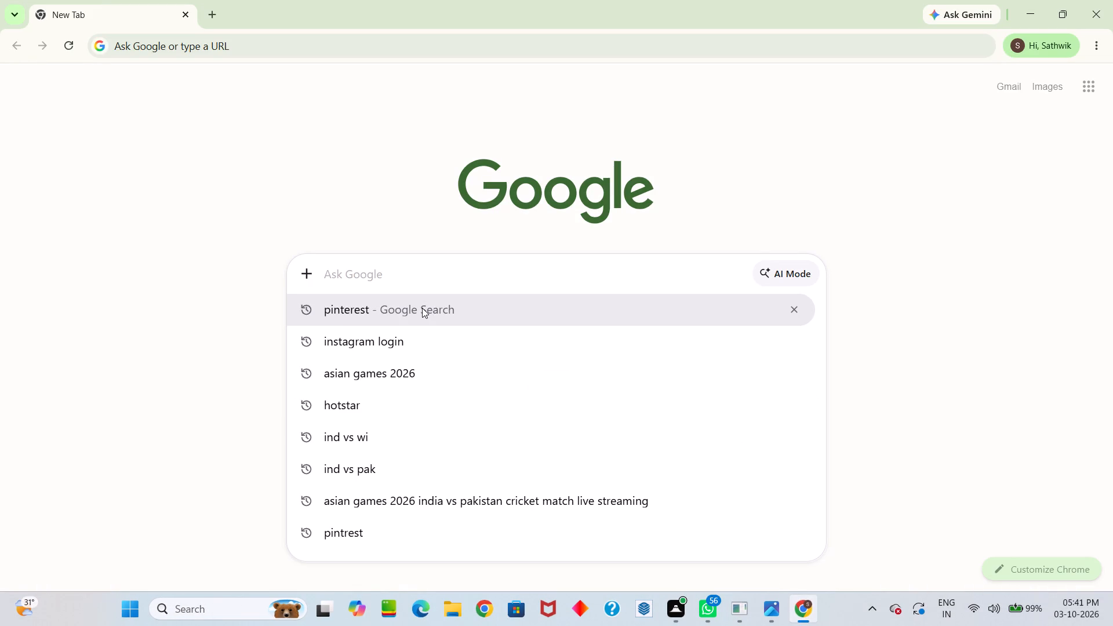
click(422, 308)
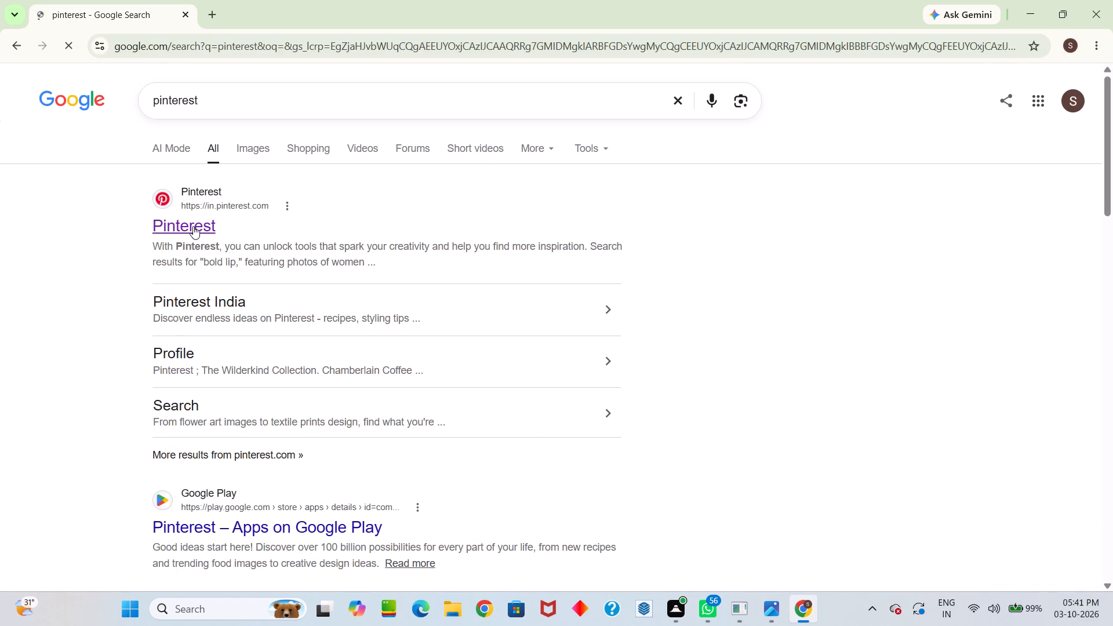
click(193, 226)
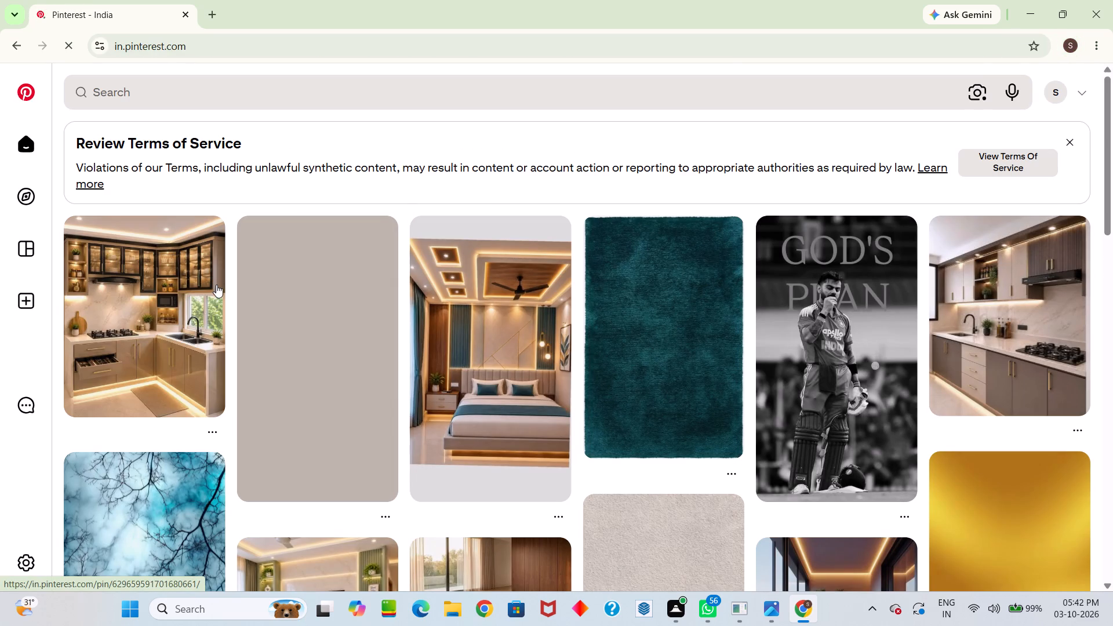
Search Pinterest for kitchen and browse the resulting pins for kitchen design references.
scroll(216, 285, down, 4)
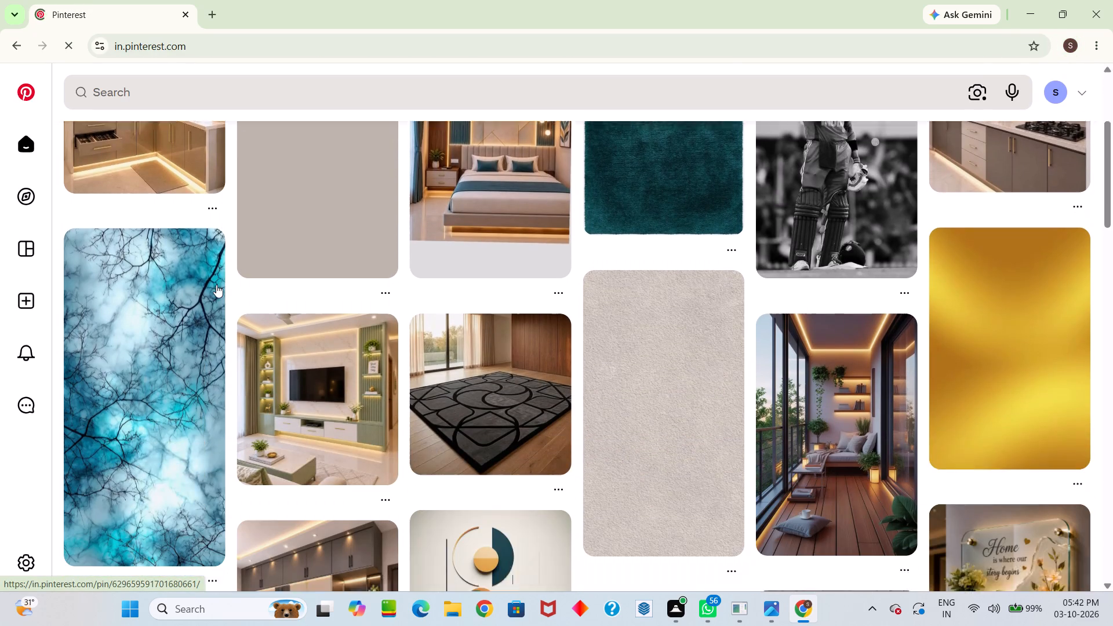
scroll(221, 289, down, 2)
scroll(225, 294, up, 10)
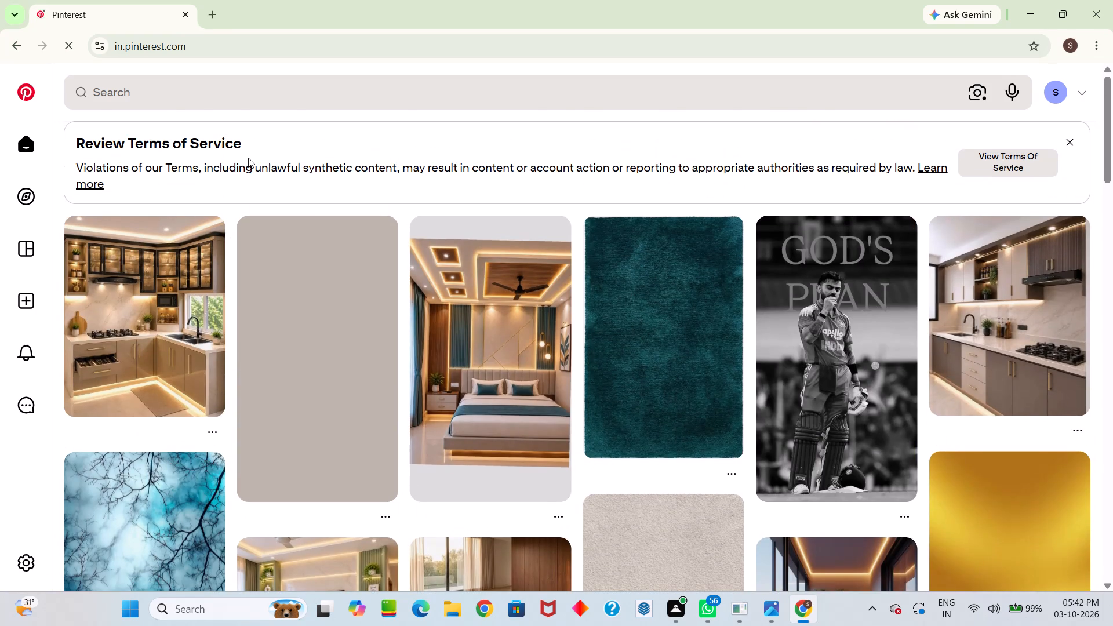
click(260, 96)
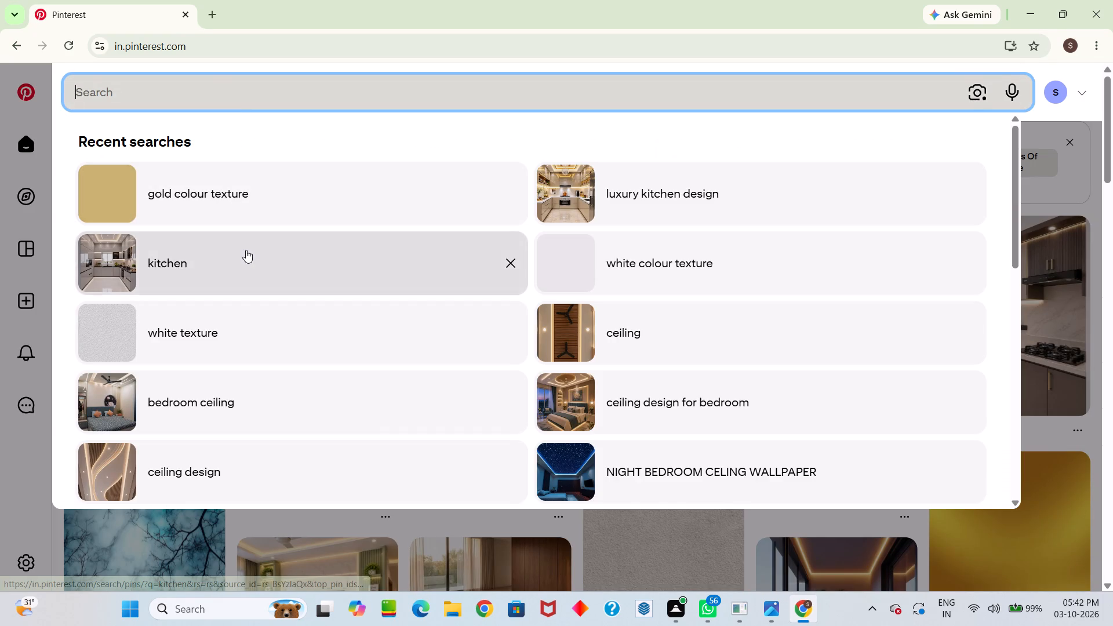
click(246, 252)
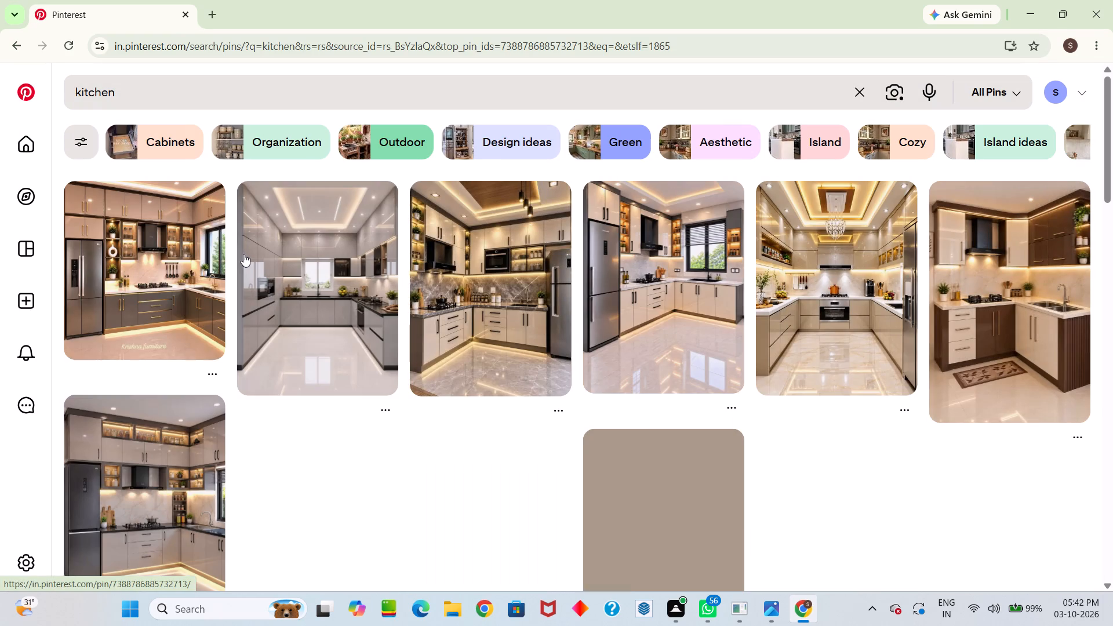
scroll(279, 254, down, 1)
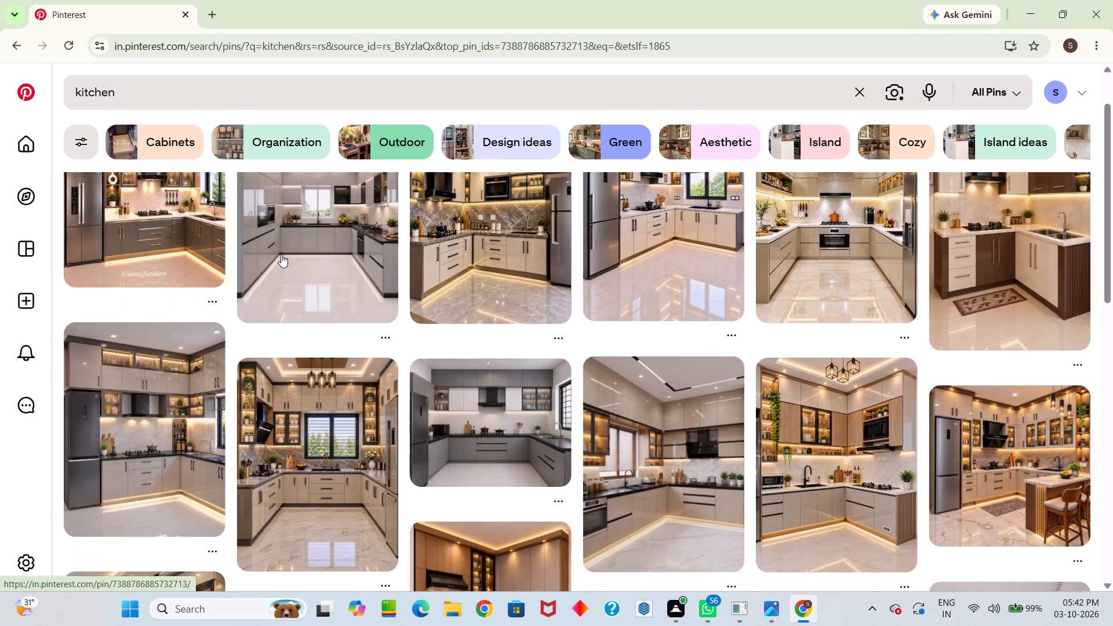
scroll(281, 254, down, 4)
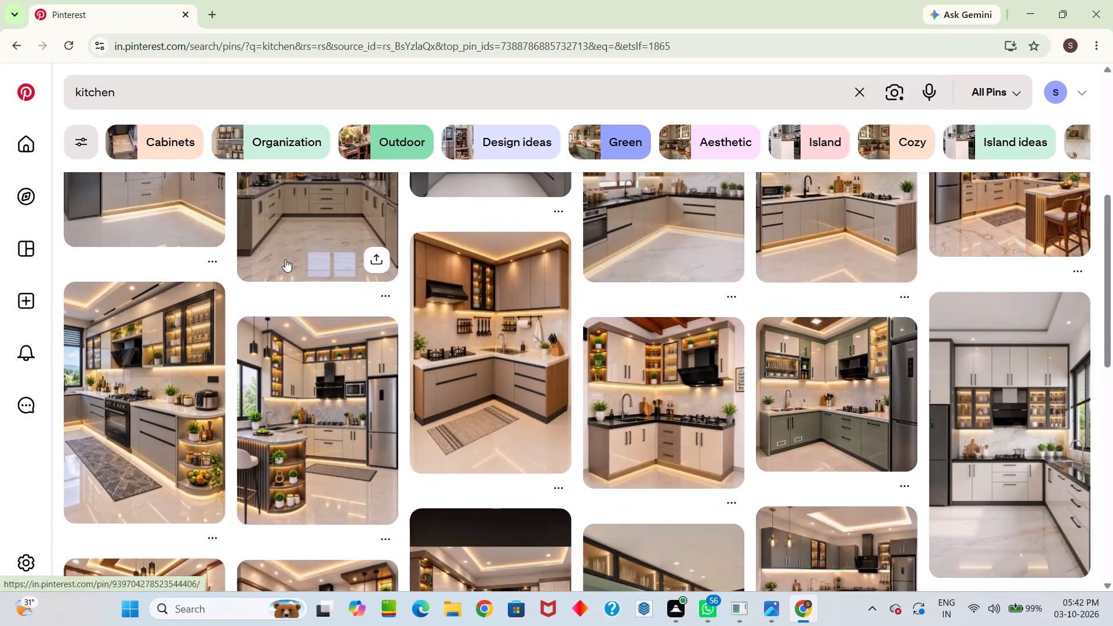
scroll(292, 263, up, 9)
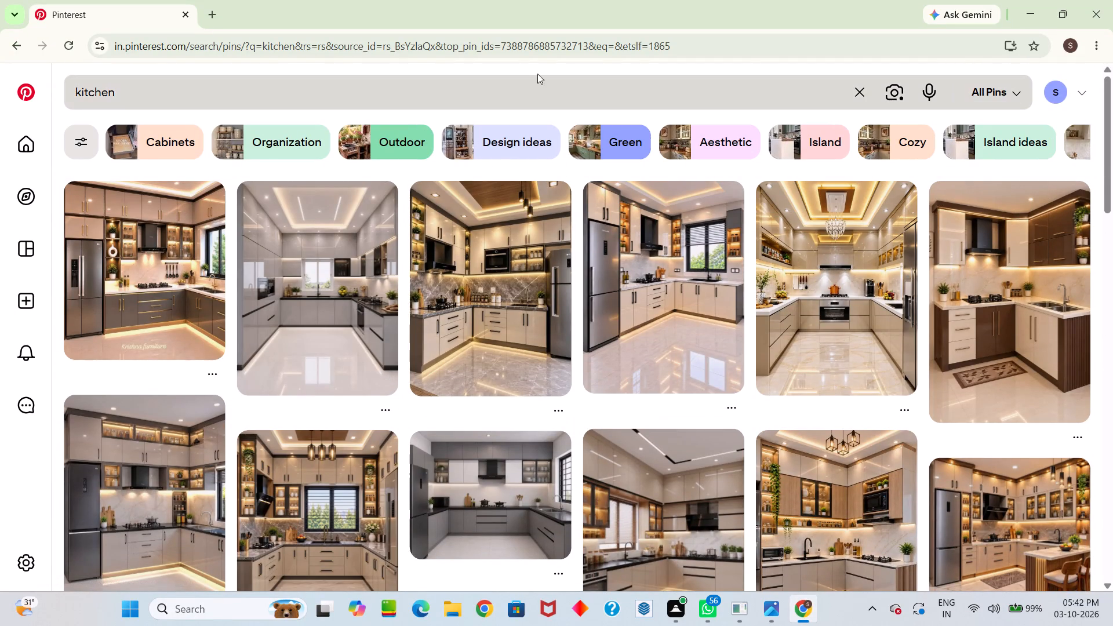
click(1013, 11)
click(1025, 9)
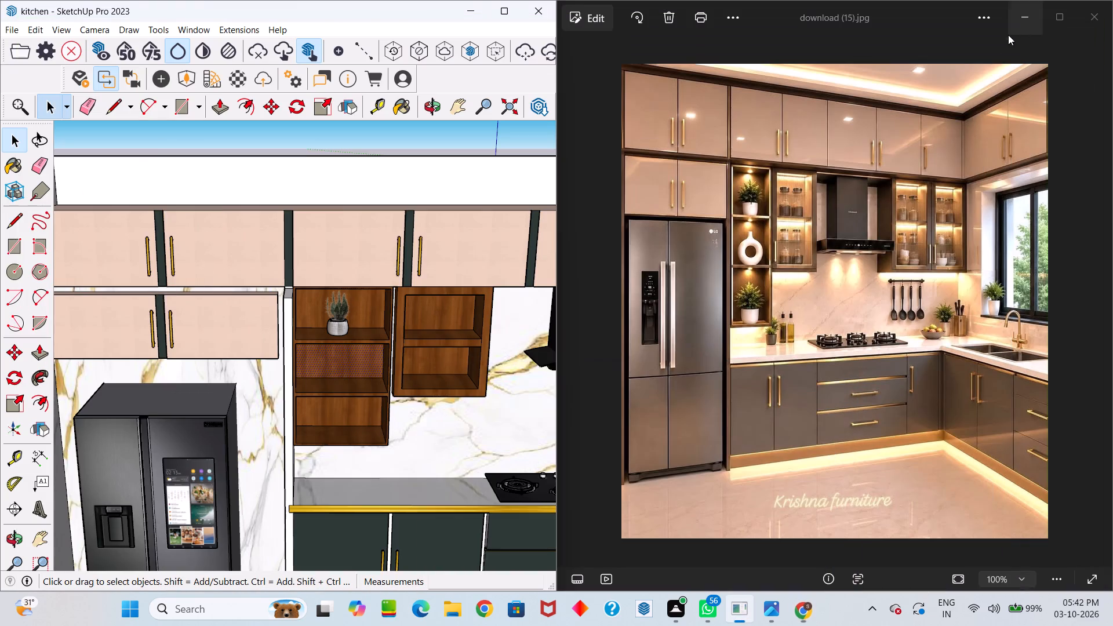
Switch to Chrome and open the browsing history grouped by topic to look through earlier Pinterest visits.
click(807, 611)
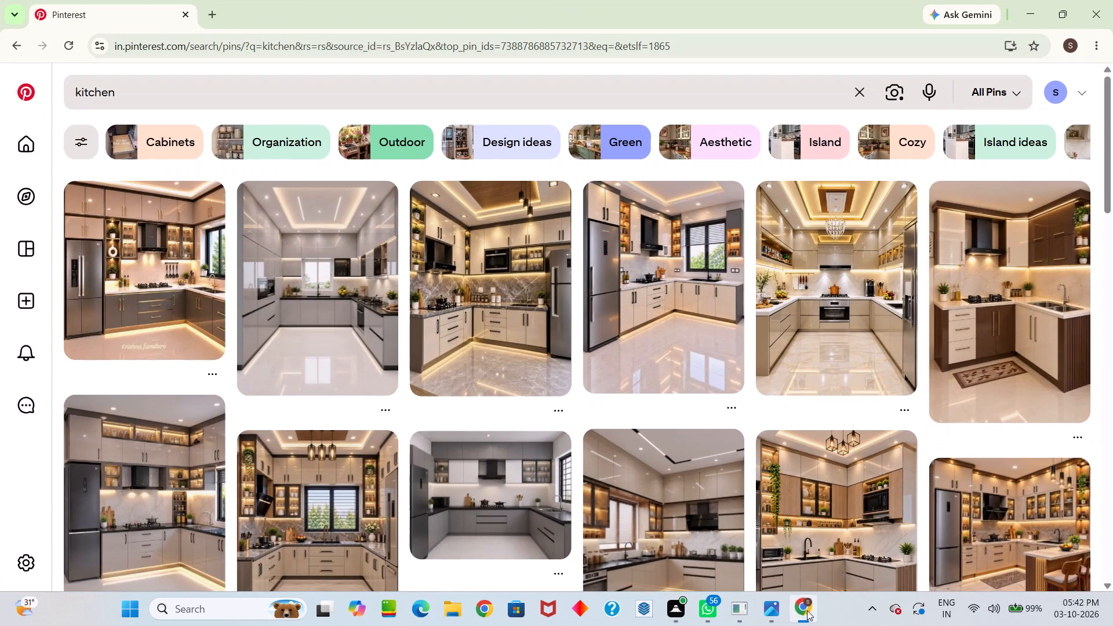
click(1094, 50)
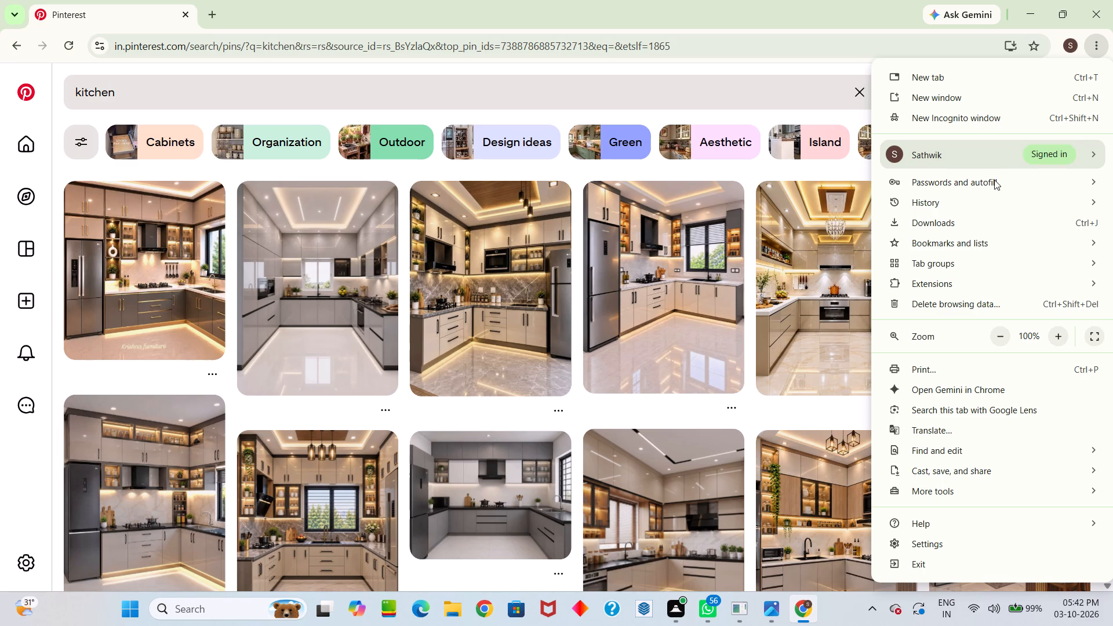
click(969, 205)
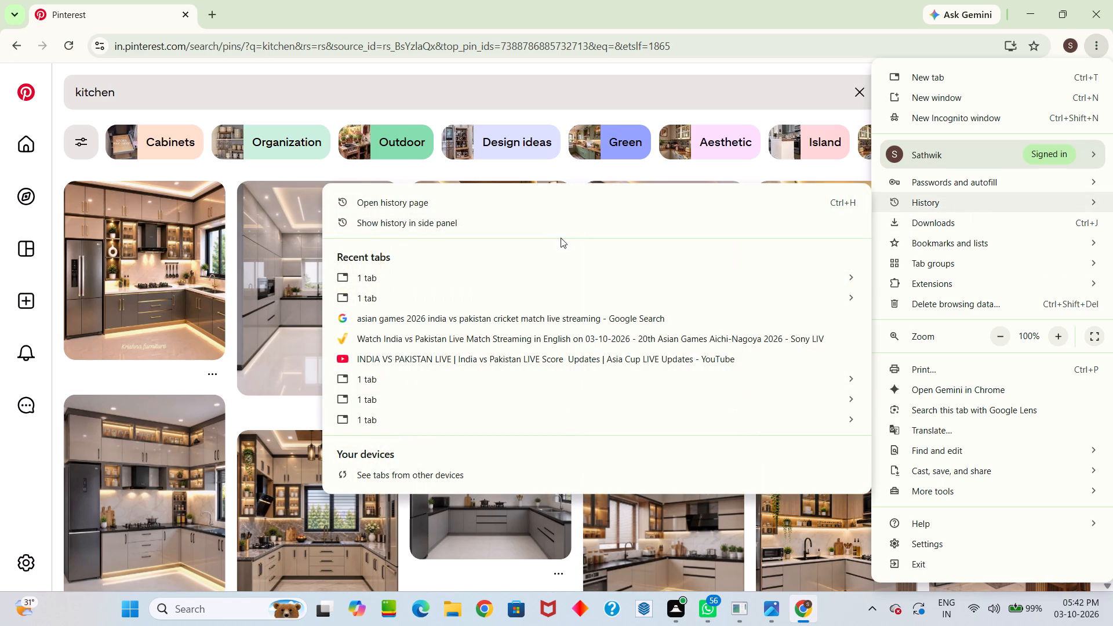
click(539, 201)
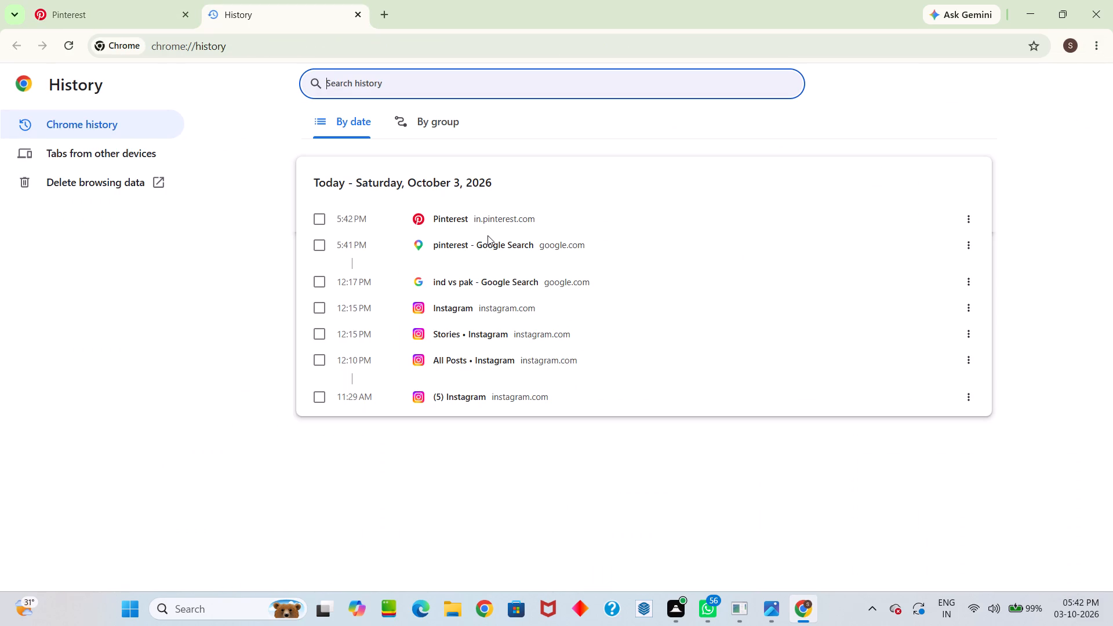
scroll(488, 235, down, 7)
scroll(416, 212, down, 4)
click(365, 125)
click(356, 129)
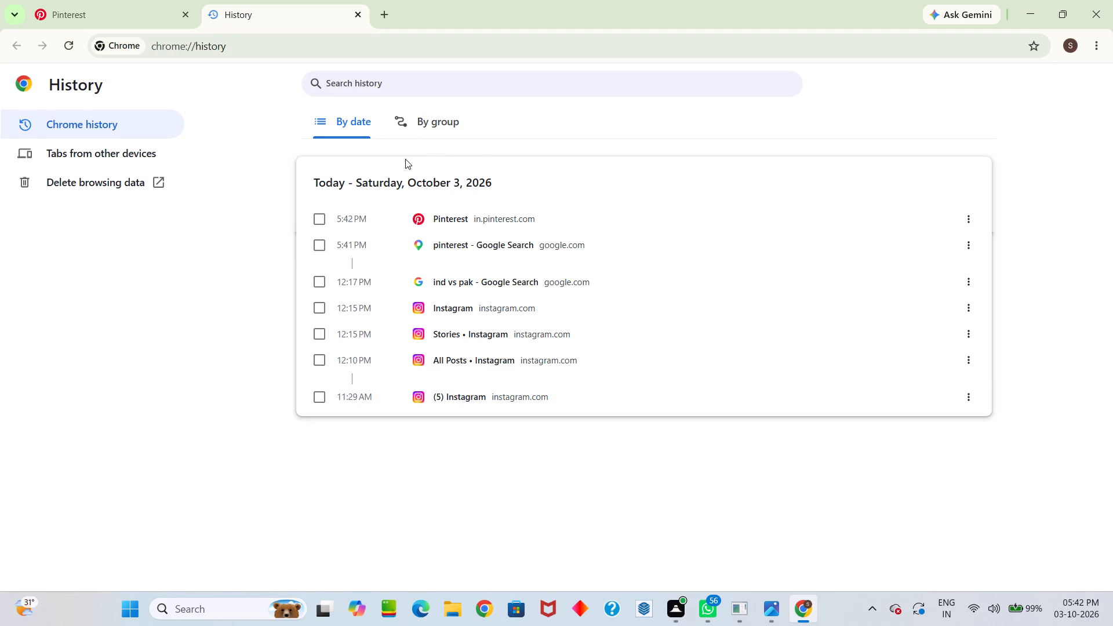
click(425, 121)
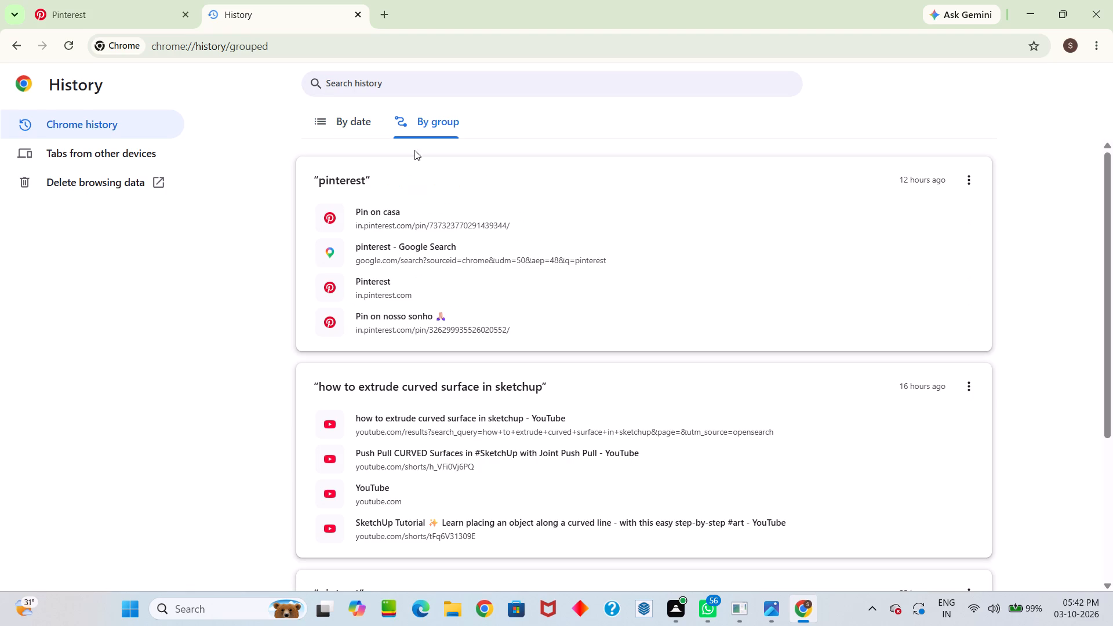
Reopen the Pinterest home page from the browsing history and browse its feed for kitchen design ideas.
click(401, 290)
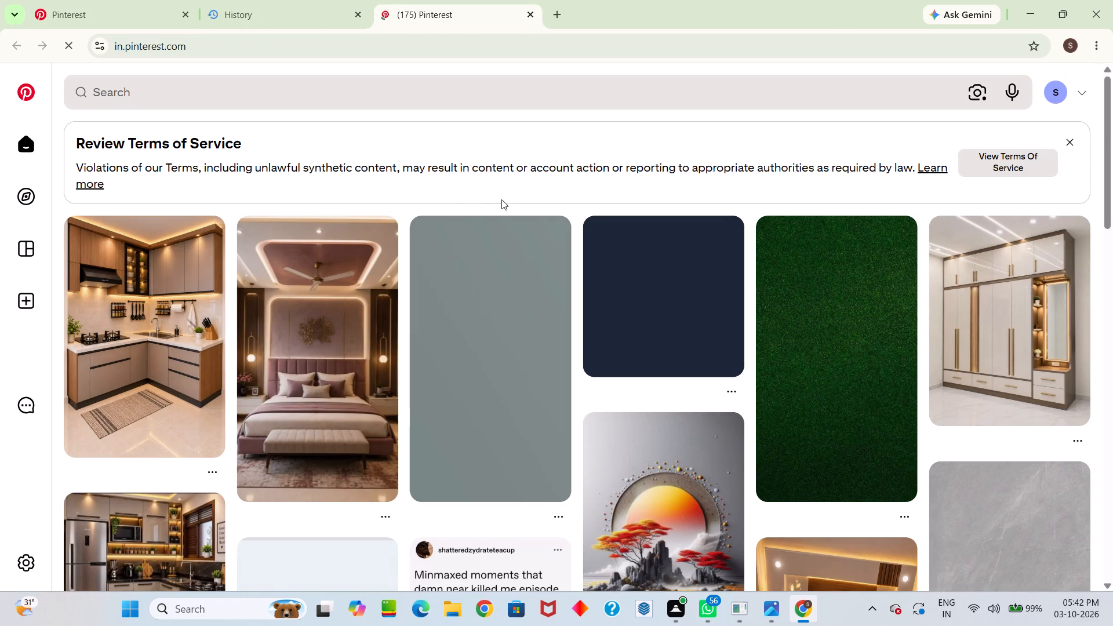
scroll(460, 227, down, 3)
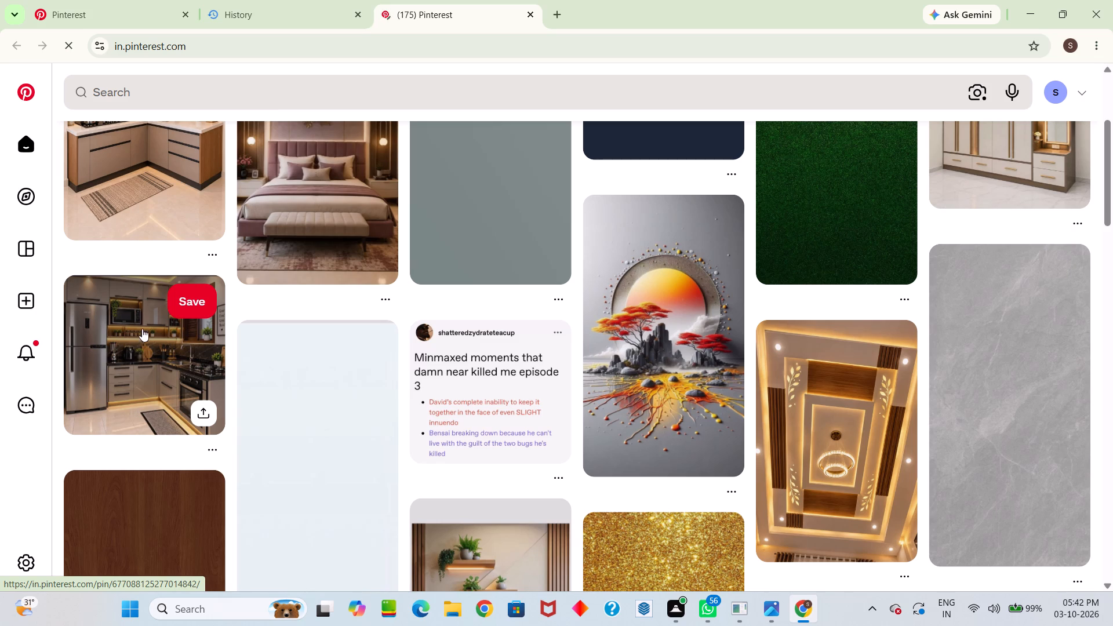
scroll(221, 254, down, 2)
scroll(225, 252, up, 5)
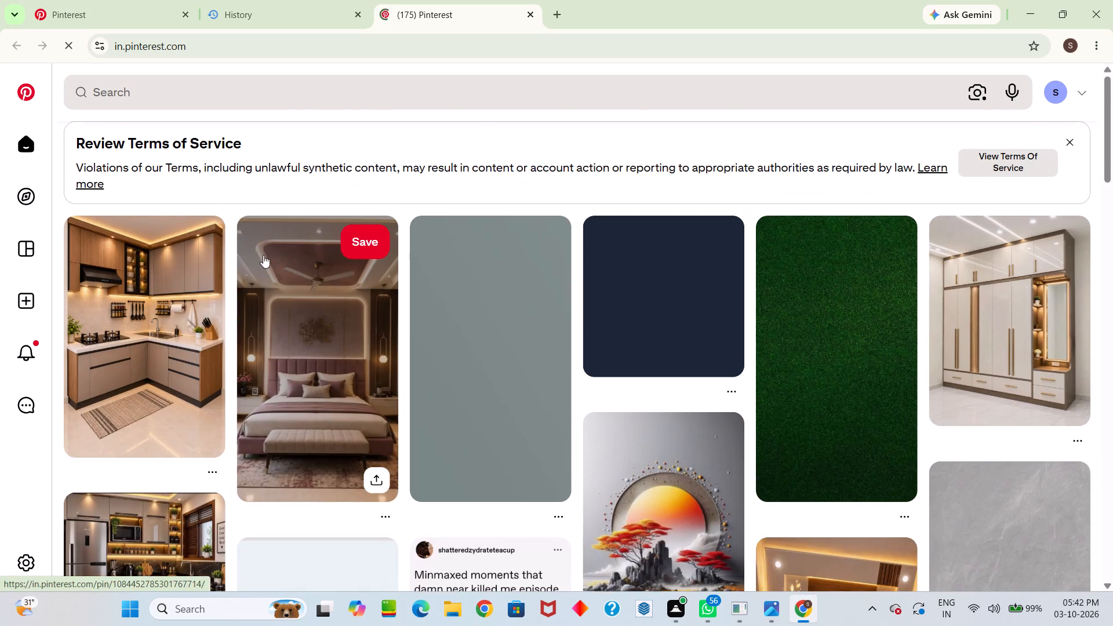
scroll(300, 241, up, 5)
scroll(369, 216, up, 5)
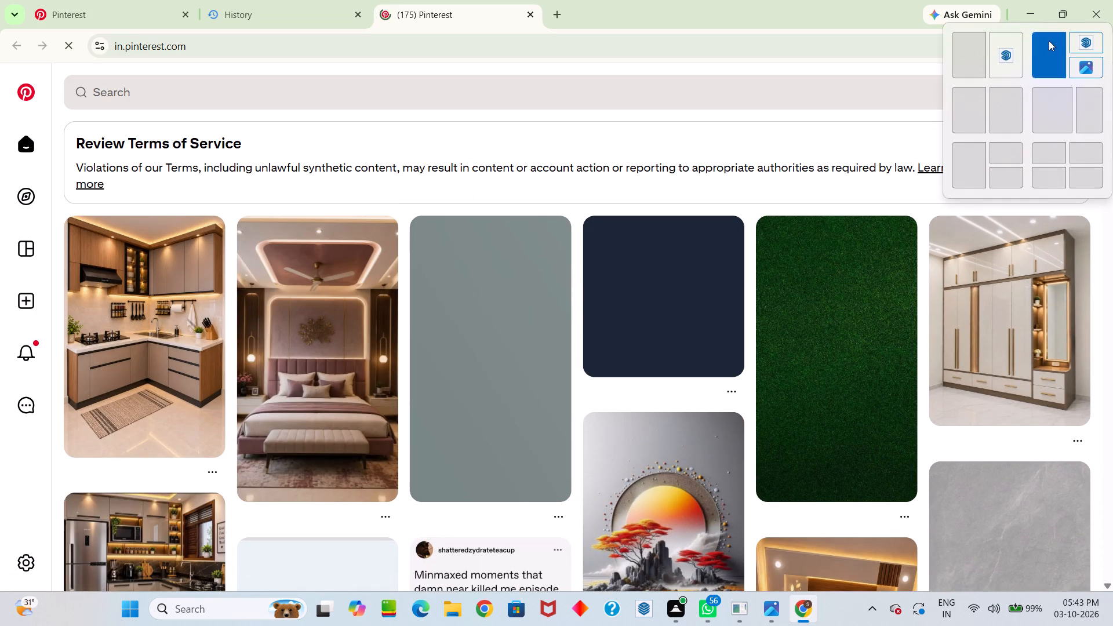
Tile Pinterest side by side with SketchUp and examine the kitchen model from above and from several angles.
click(1005, 54)
scroll(873, 104, down, 3)
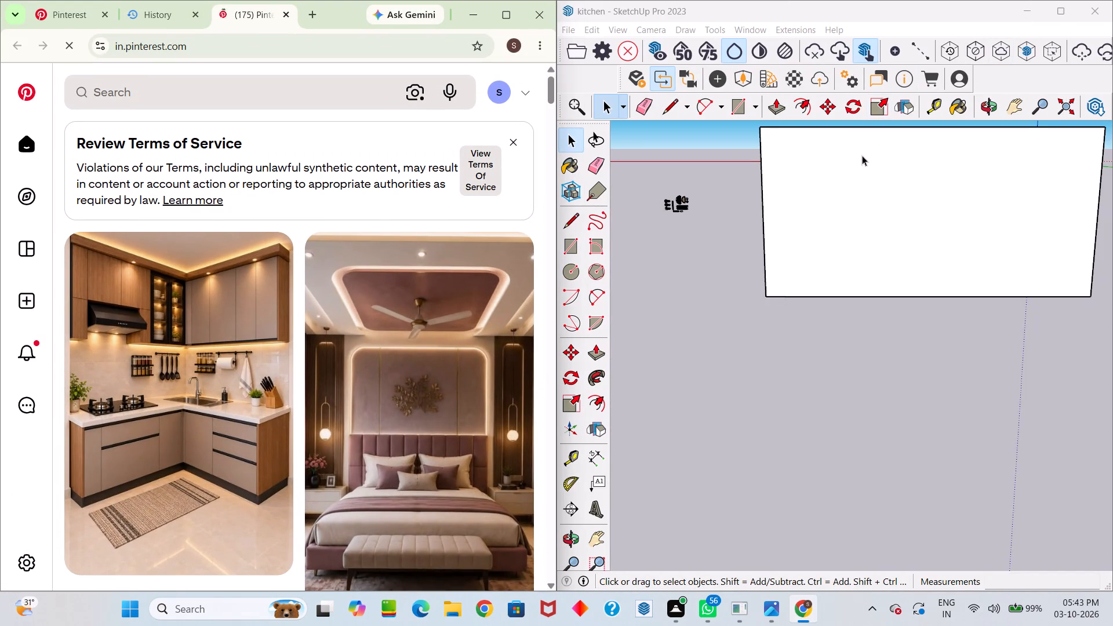
scroll(860, 159, up, 6)
middle_drag(861, 163, 829, 374)
scroll(300, 249, up, 1)
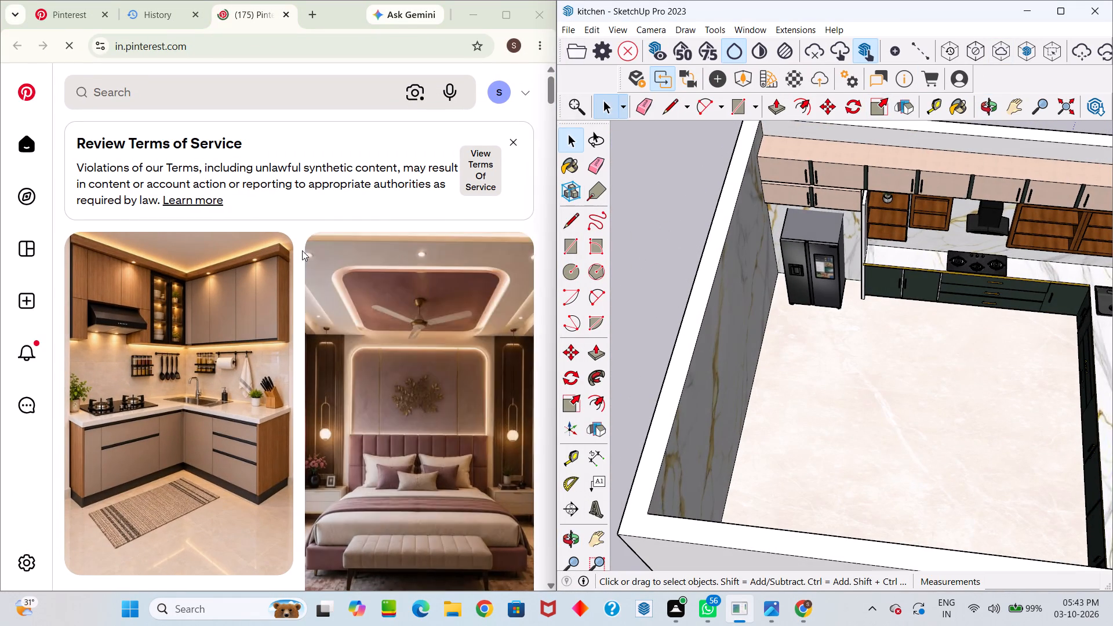
scroll(756, 278, up, 4)
scroll(762, 263, down, 12)
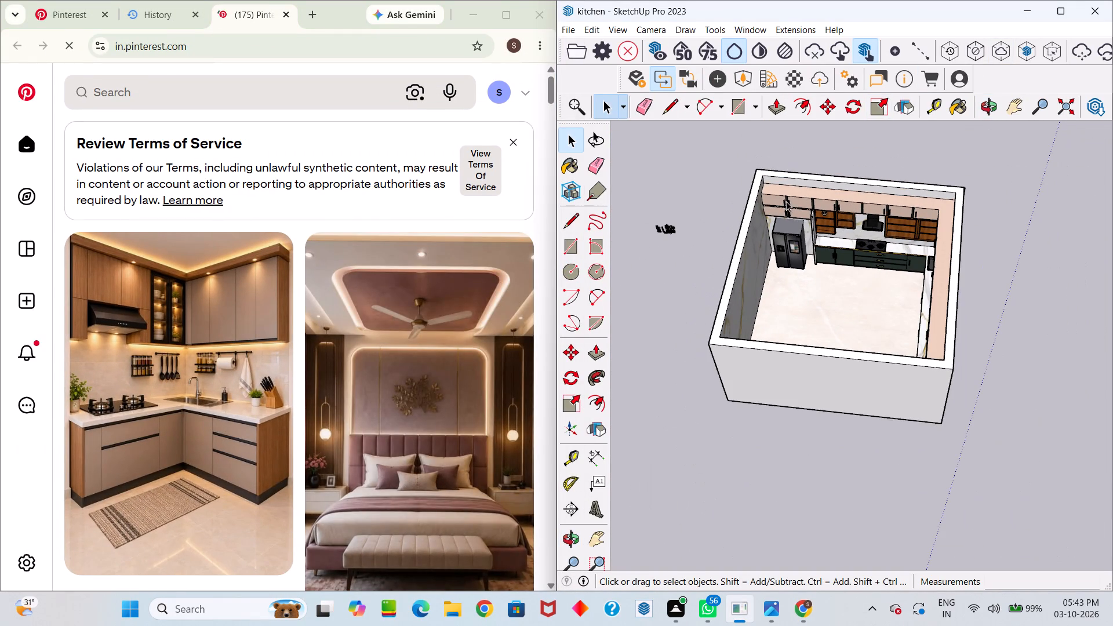
middle_drag(792, 189, 662, 188)
drag(765, 186, 662, 188)
scroll(751, 196, down, 1)
middle_drag(775, 211, 855, 210)
scroll(855, 209, up, 6)
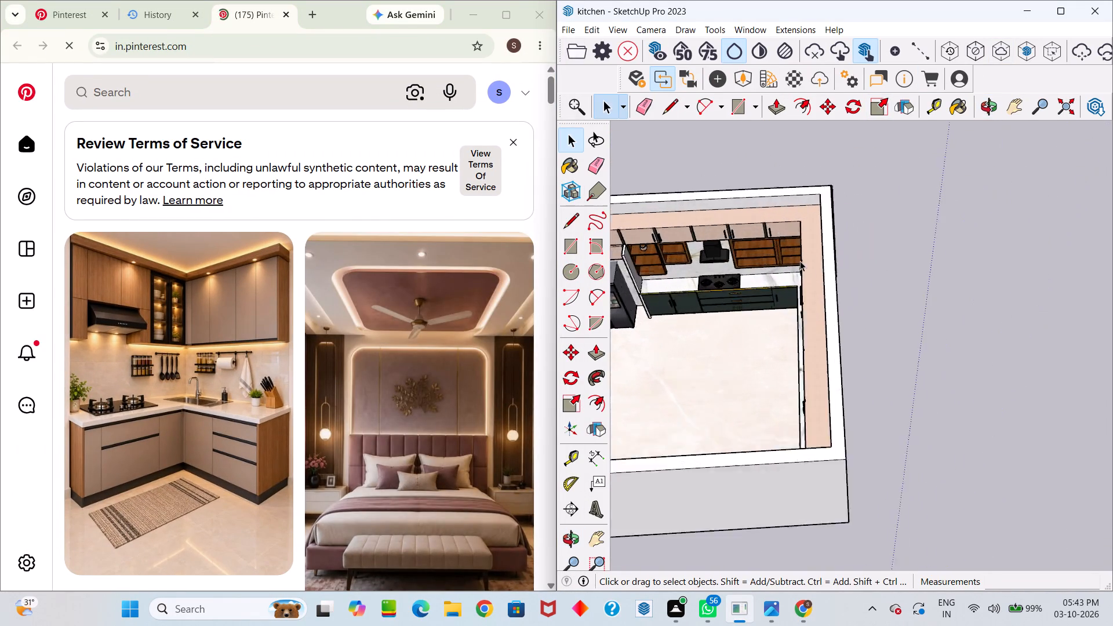
scroll(800, 261, up, 3)
scroll(733, 271, up, 6)
scroll(737, 263, down, 6)
middle_drag(744, 259, 1004, 162)
drag(773, 223, 1008, 162)
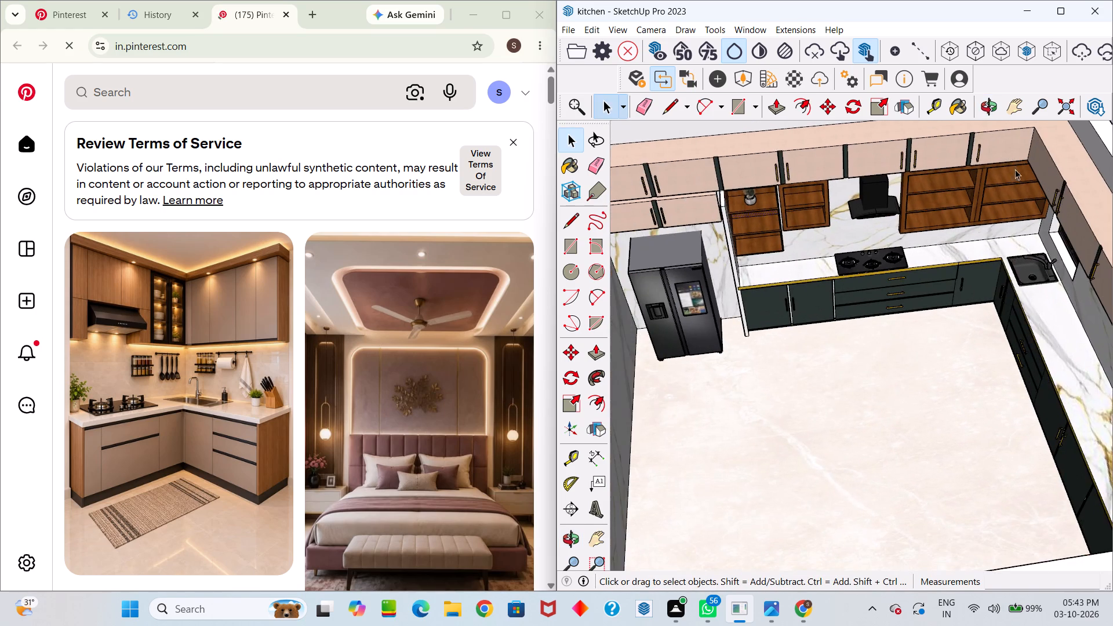
scroll(932, 269, up, 5)
middle_drag(879, 254, 850, 141)
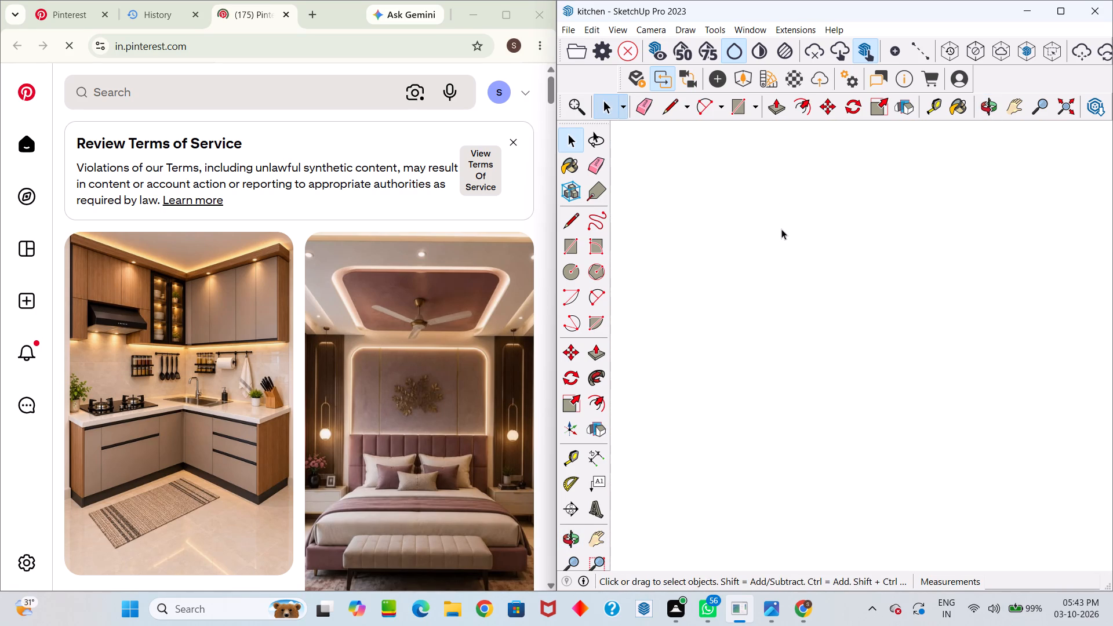
middle_drag(782, 251, 770, 519)
scroll(803, 368, down, 20)
scroll(803, 368, down, 13)
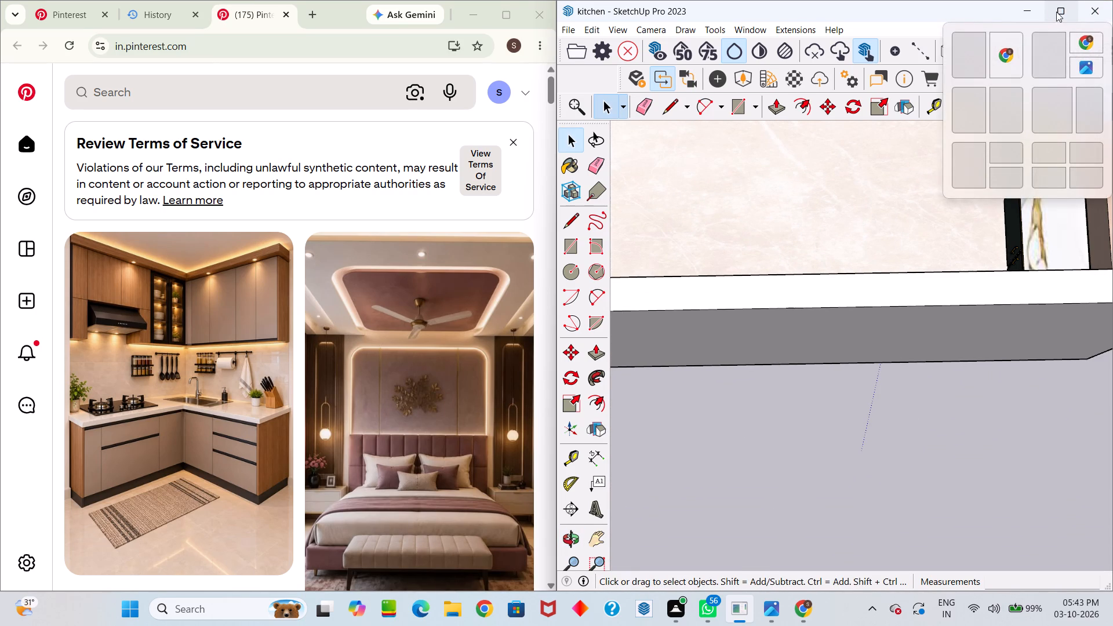
Close Chrome and tile the reference image download (15).jpg side by side with the SketchUp kitchen model.
click(1059, 42)
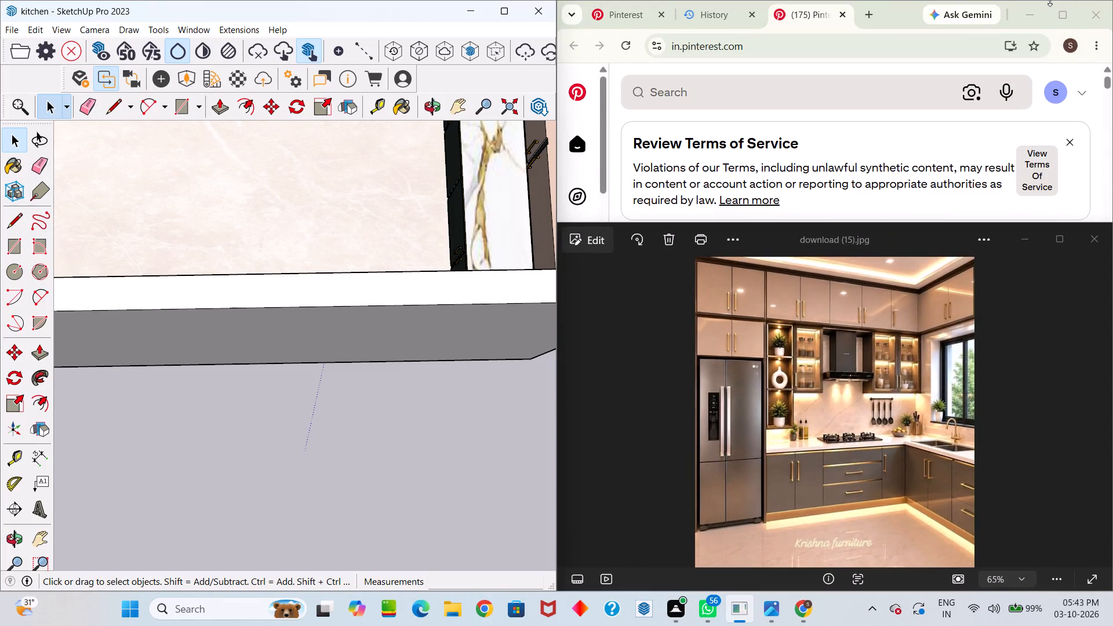
click(1070, 41)
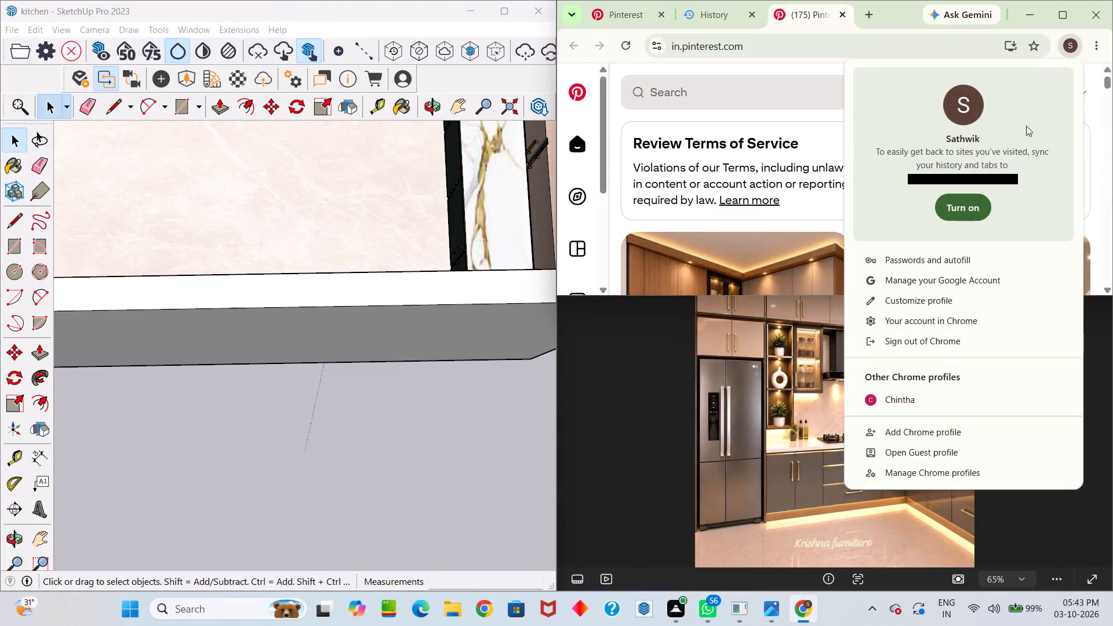
click(1108, 10)
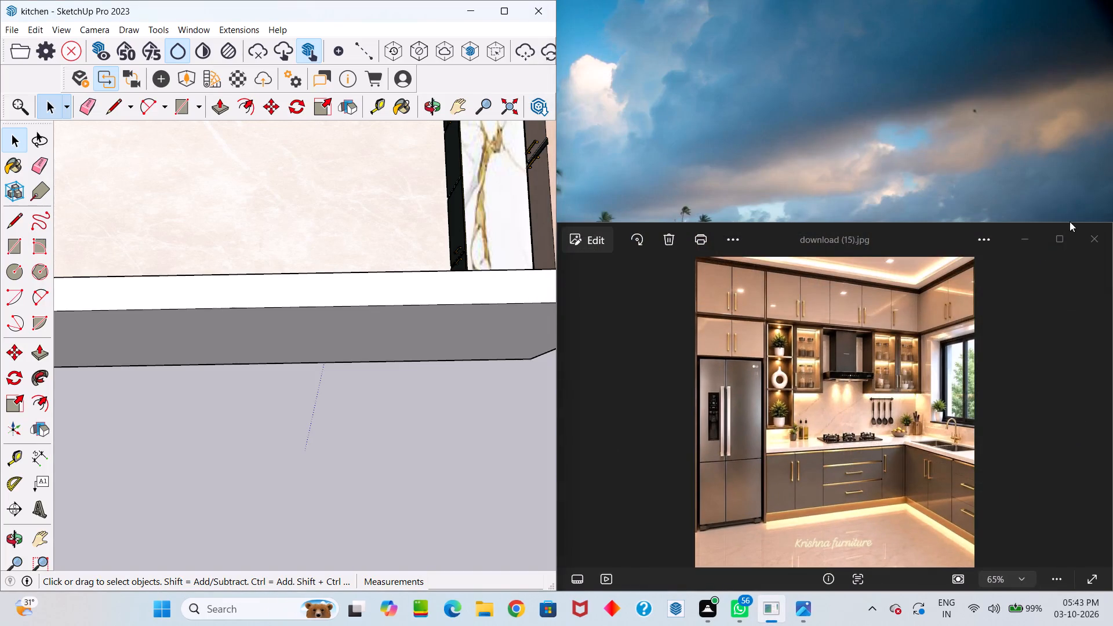
click(1066, 235)
click(1059, 3)
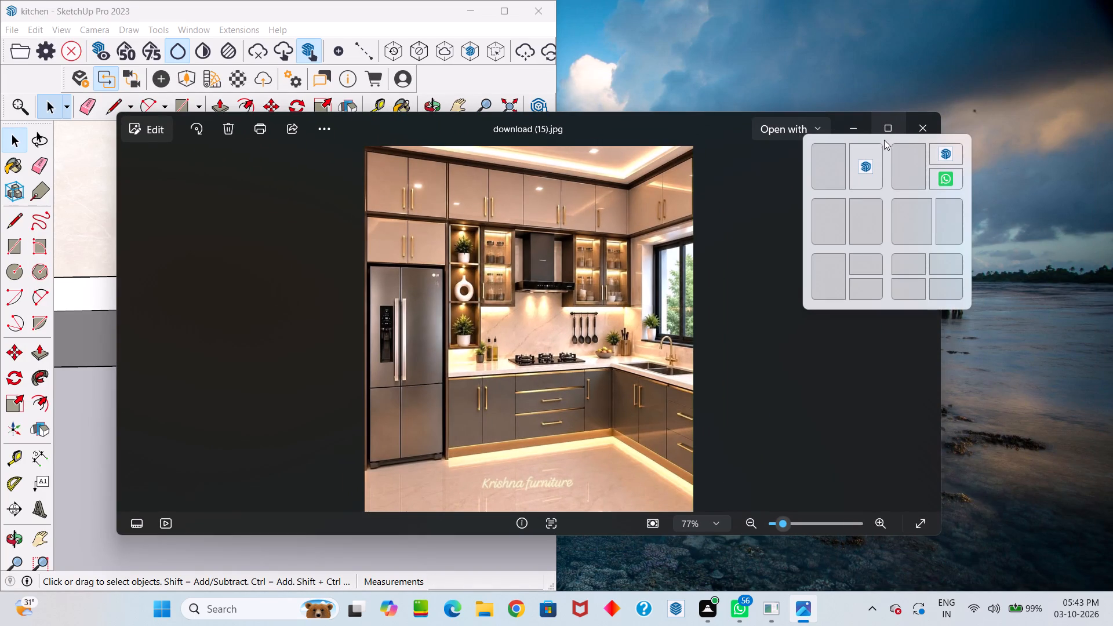
click(870, 155)
Examine the room from above and the fridge wall with its overhead cabinets and open shelves against the reference image.
scroll(870, 155, down, 9)
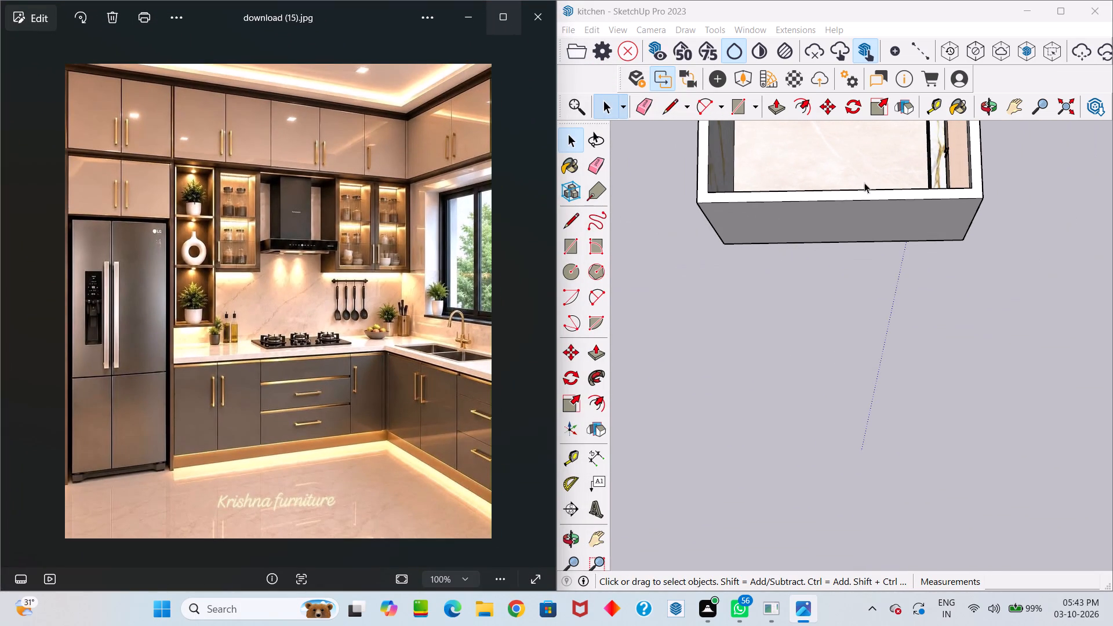
middle_drag(858, 200, 836, 357)
drag(853, 201, 836, 357)
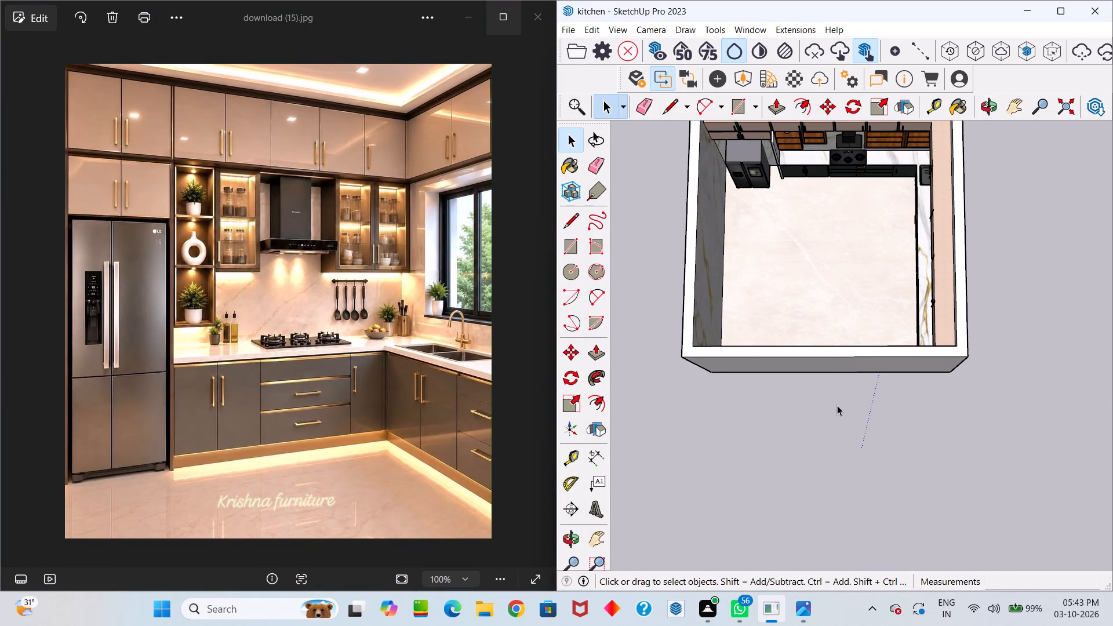
middle_drag(820, 309, 838, 396)
drag(820, 309, 836, 391)
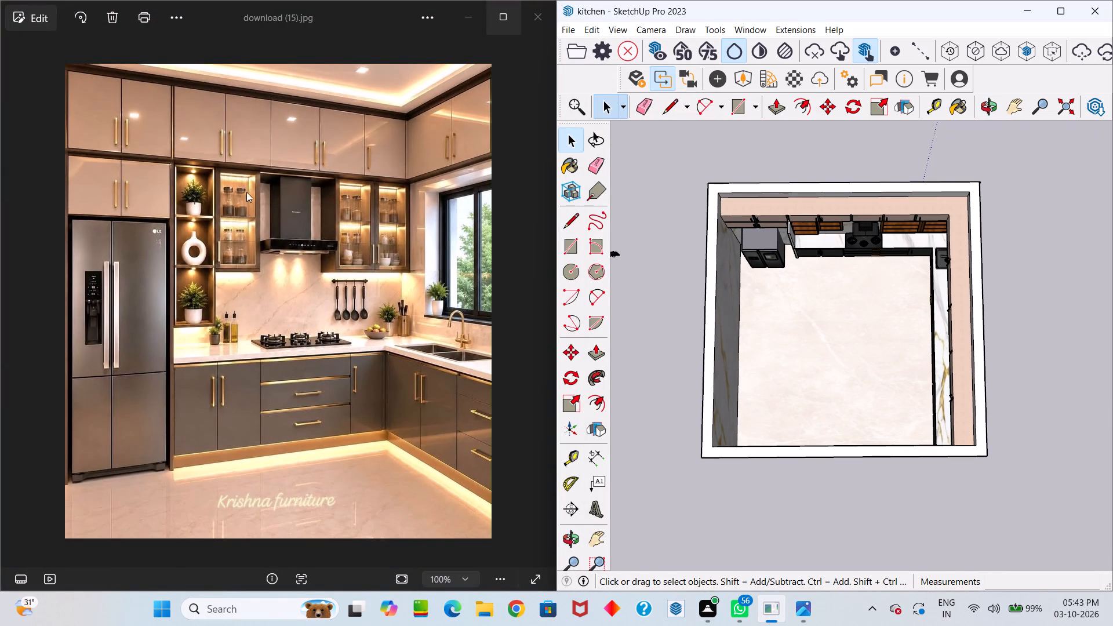
scroll(795, 276, up, 5)
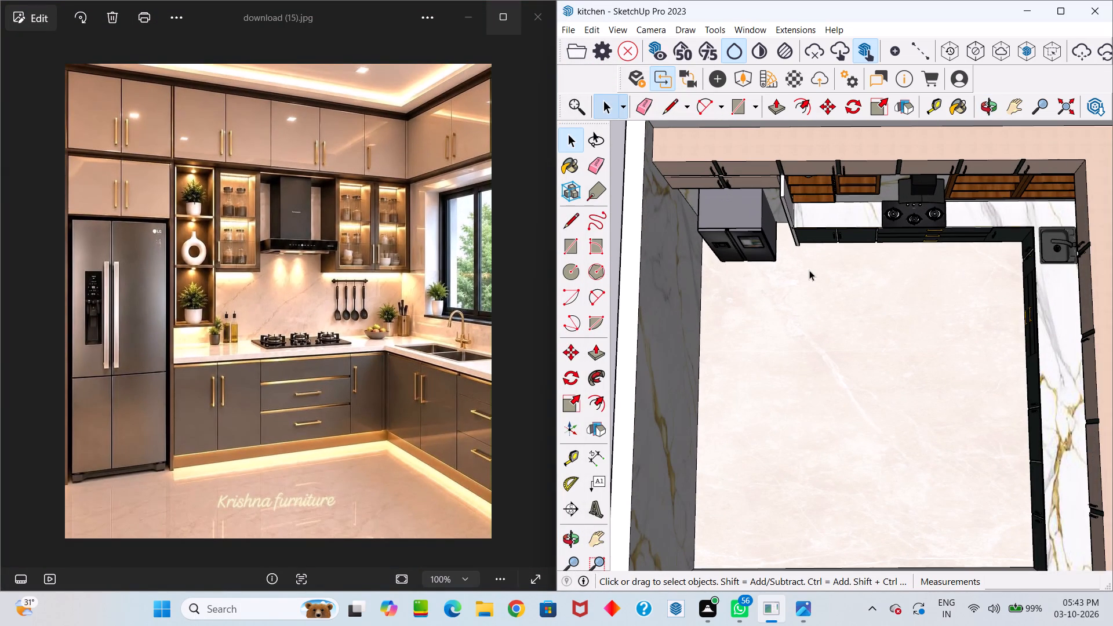
middle_drag(809, 254, 867, 403)
drag(809, 254, 867, 404)
middle_drag(972, 379, 903, 112)
scroll(935, 272, up, 3)
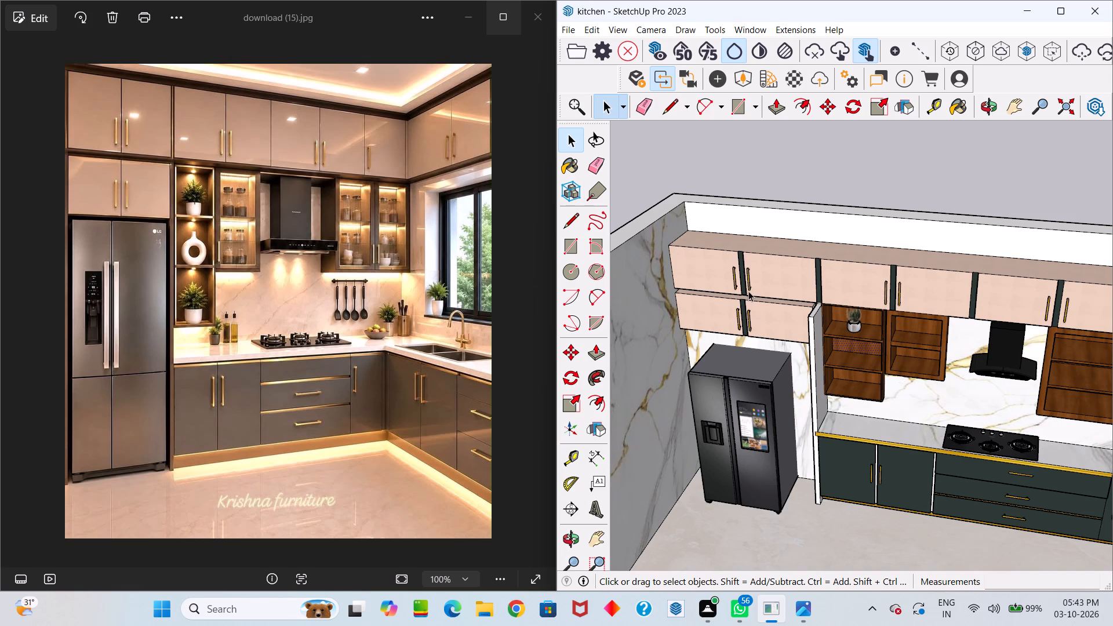
scroll(748, 291, up, 5)
scroll(748, 289, down, 10)
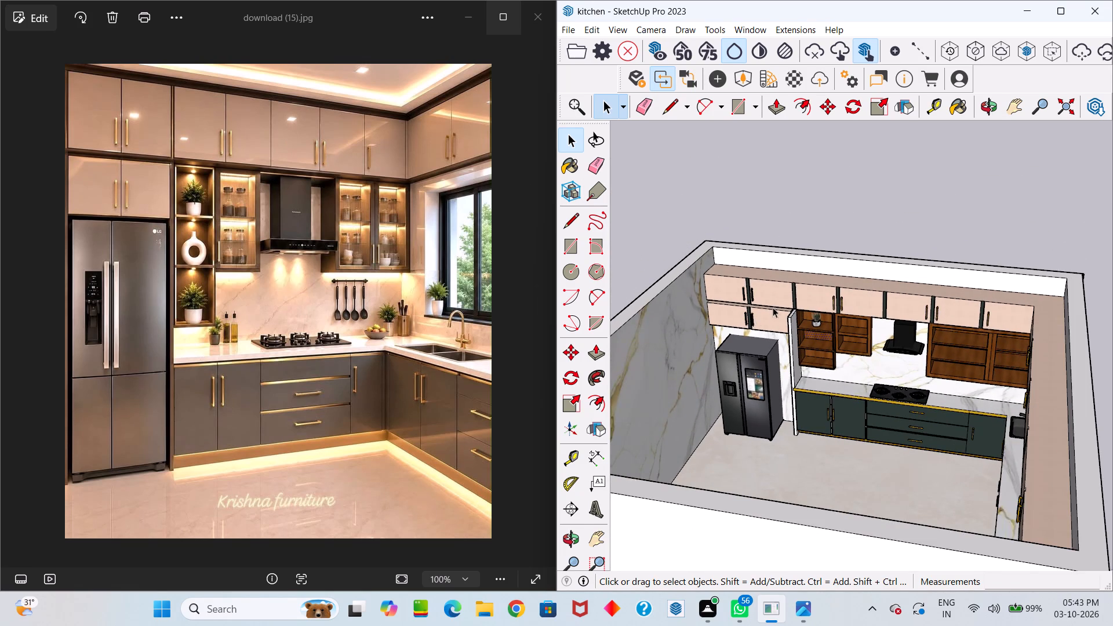
Examine the L-shaped counter, cooktop, chimney, wooden wall shelves and sink side against the reference image.
middle_drag(773, 307, 710, 210)
drag(764, 307, 707, 208)
scroll(710, 211, up, 1)
scroll(794, 232, down, 1)
middle_drag(795, 233, 988, 332)
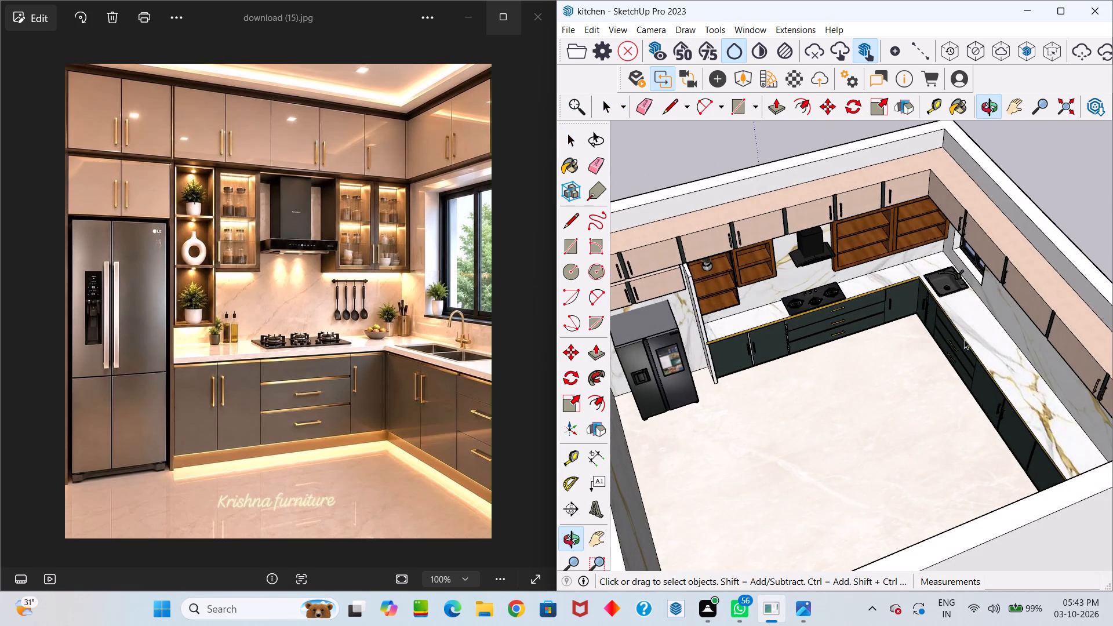
scroll(877, 358, down, 3)
scroll(830, 391, up, 9)
scroll(853, 511, down, 5)
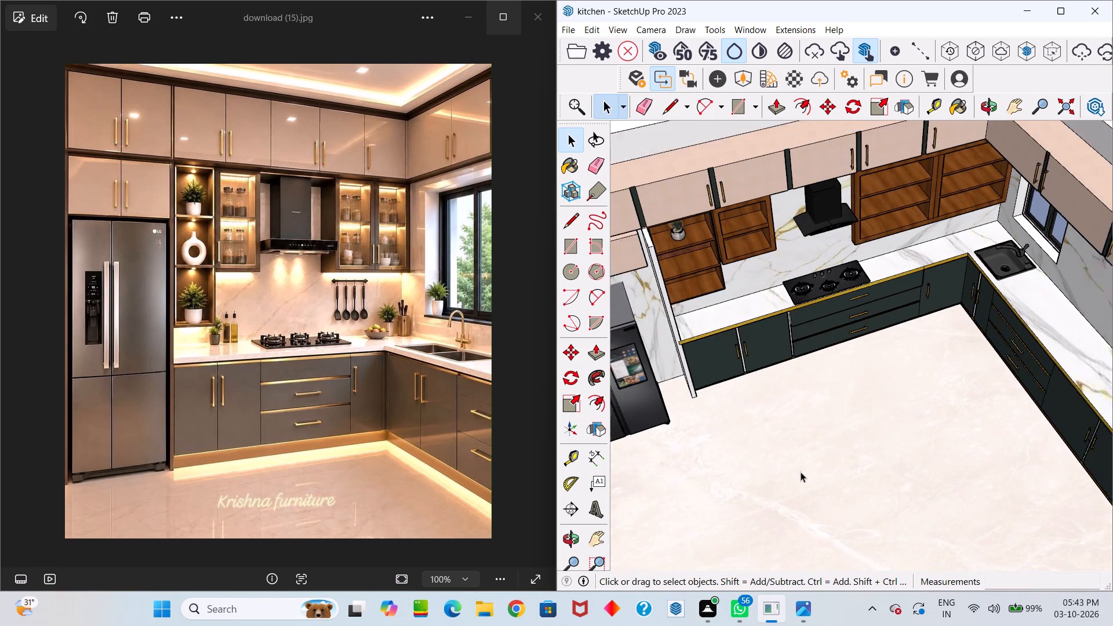
scroll(801, 472, down, 1)
middle_drag(762, 449, 648, 378)
drag(732, 433, 656, 390)
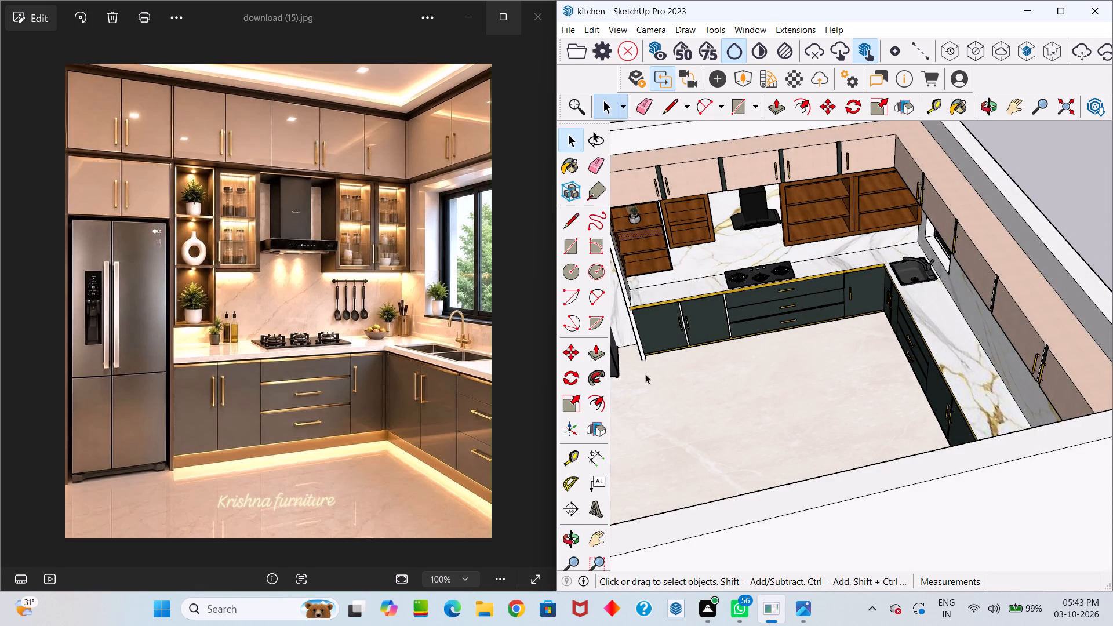
middle_drag(772, 364, 863, 383)
drag(772, 364, 863, 383)
scroll(862, 300, up, 6)
middle_drag(747, 267, 771, 424)
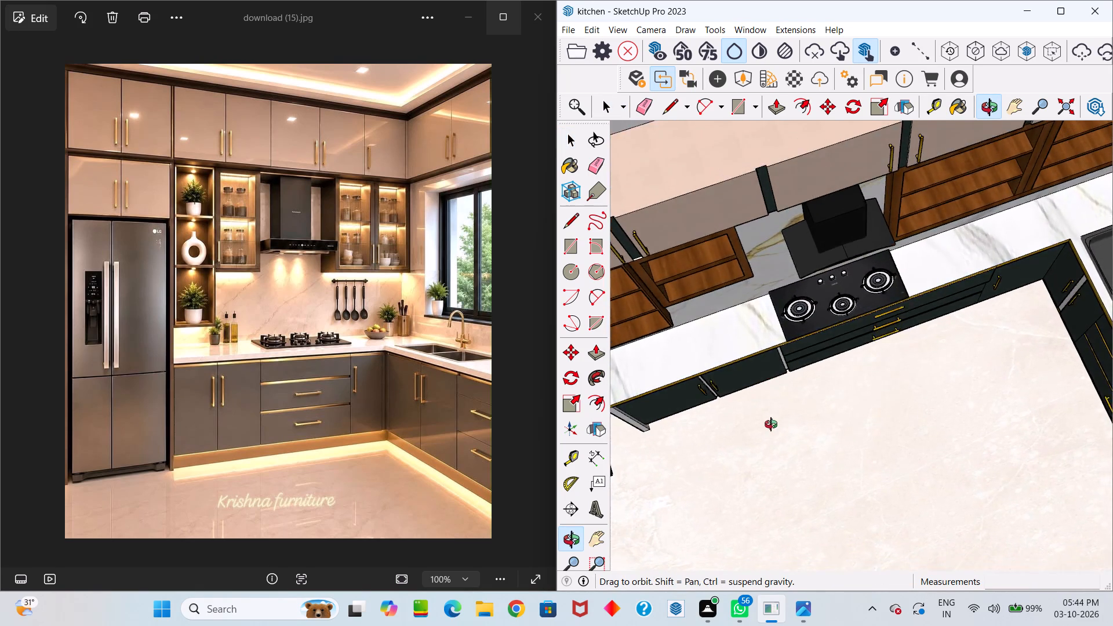
middle_drag(771, 424, 756, 281)
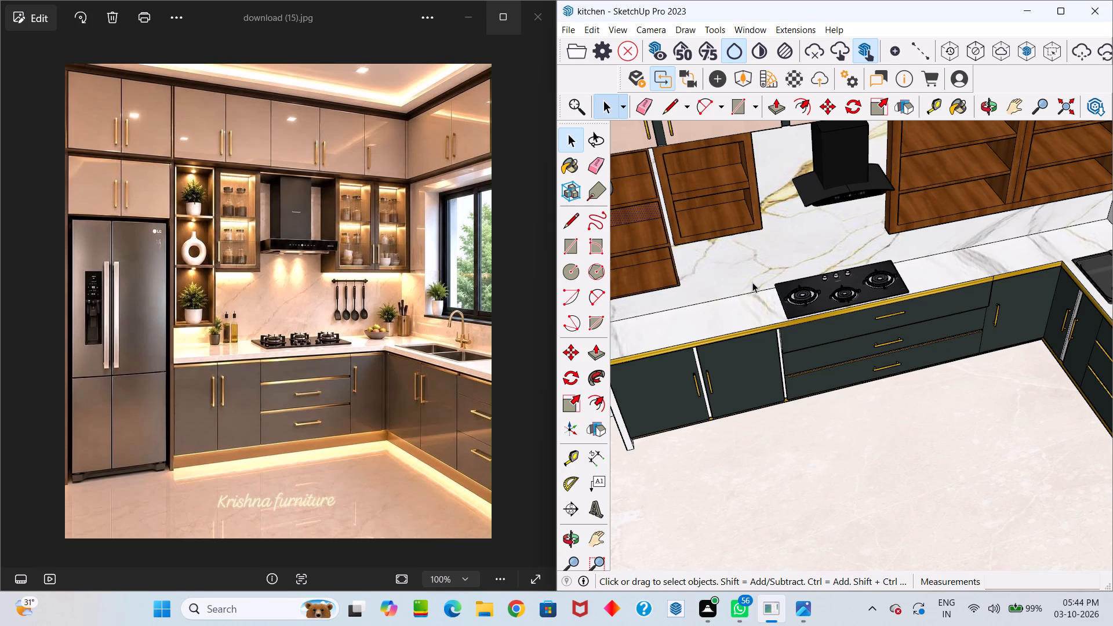
scroll(709, 318, down, 11)
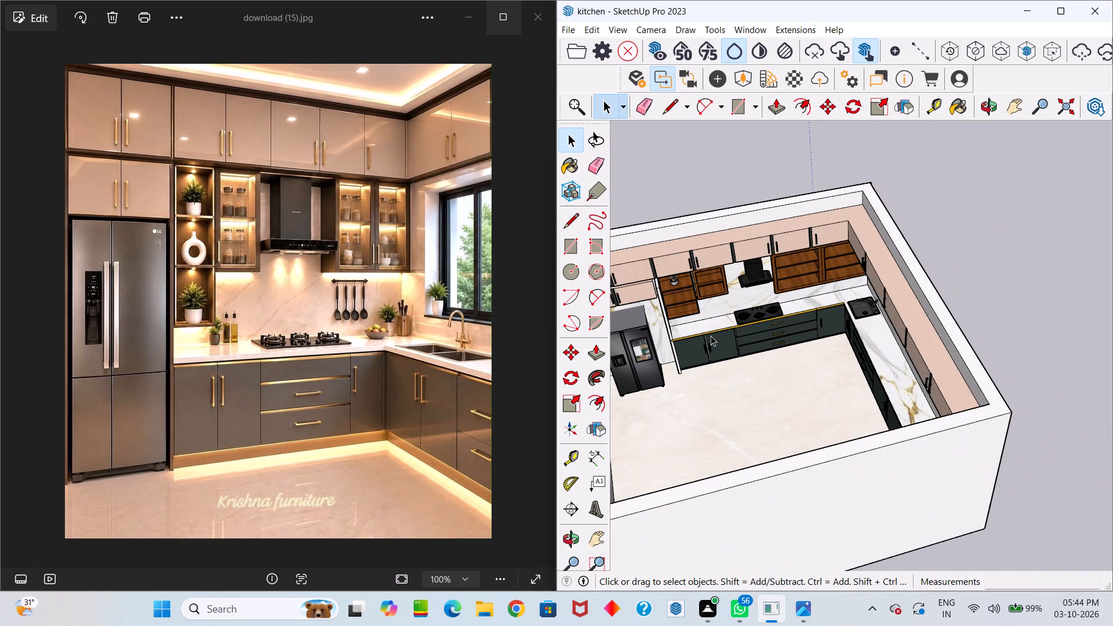
middle_drag(711, 336, 799, 385)
drag(718, 338, 799, 385)
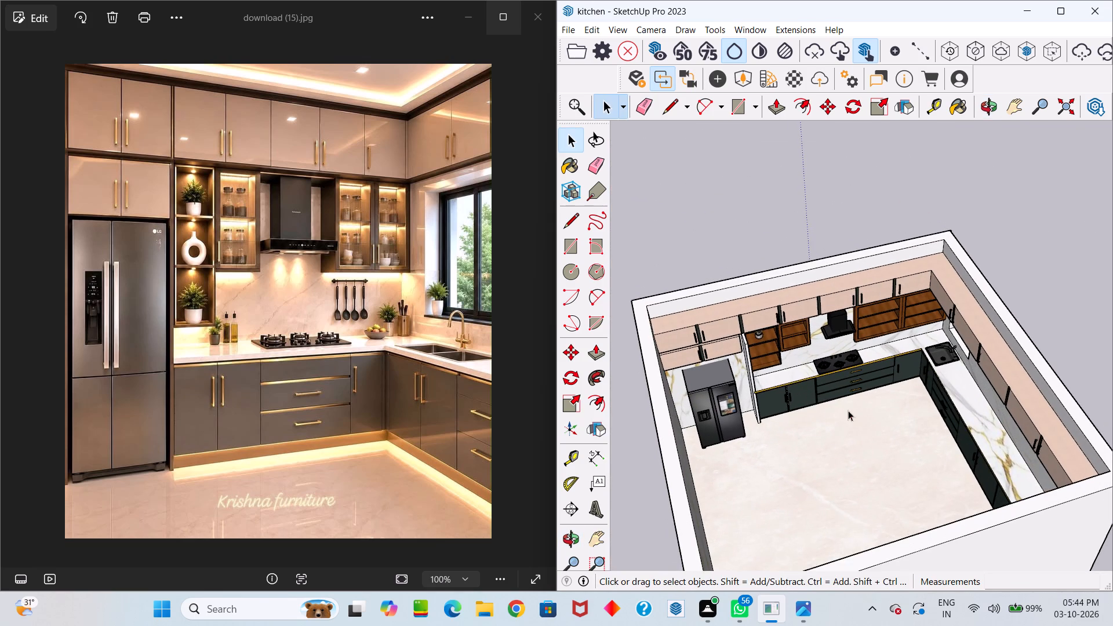
Examine the fridge wall, open shelves, cooktop drawers and sink counter from above against the reference image.
middle_drag(853, 412, 1012, 426)
scroll(1000, 416, up, 6)
scroll(984, 417, down, 7)
scroll(986, 424, up, 2)
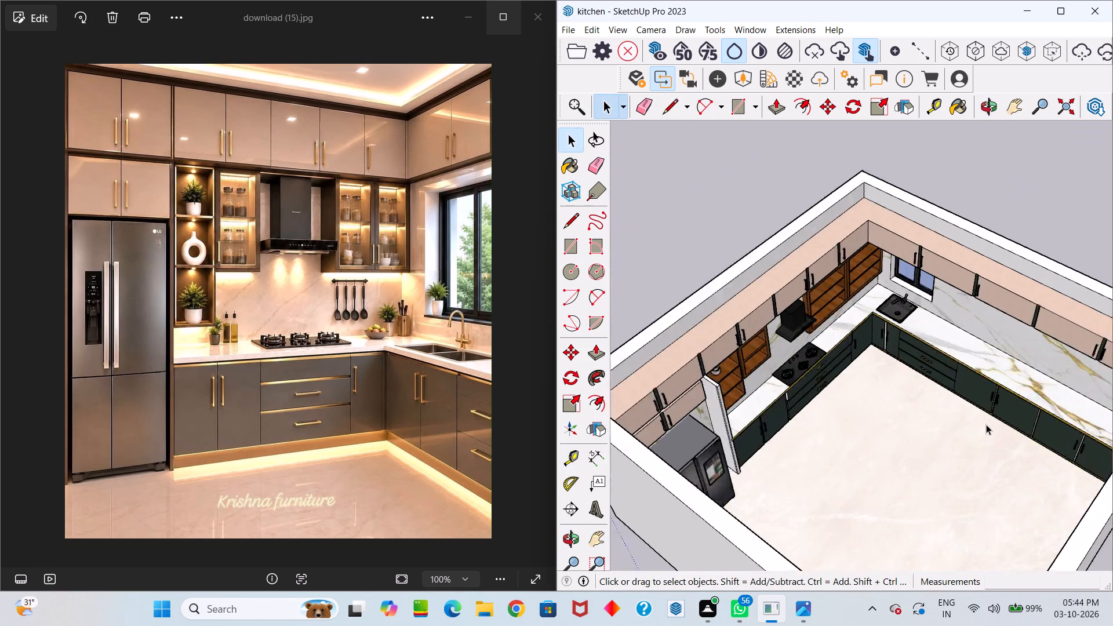
scroll(986, 424, up, 5)
scroll(999, 427, down, 1)
middle_drag(848, 425, 674, 447)
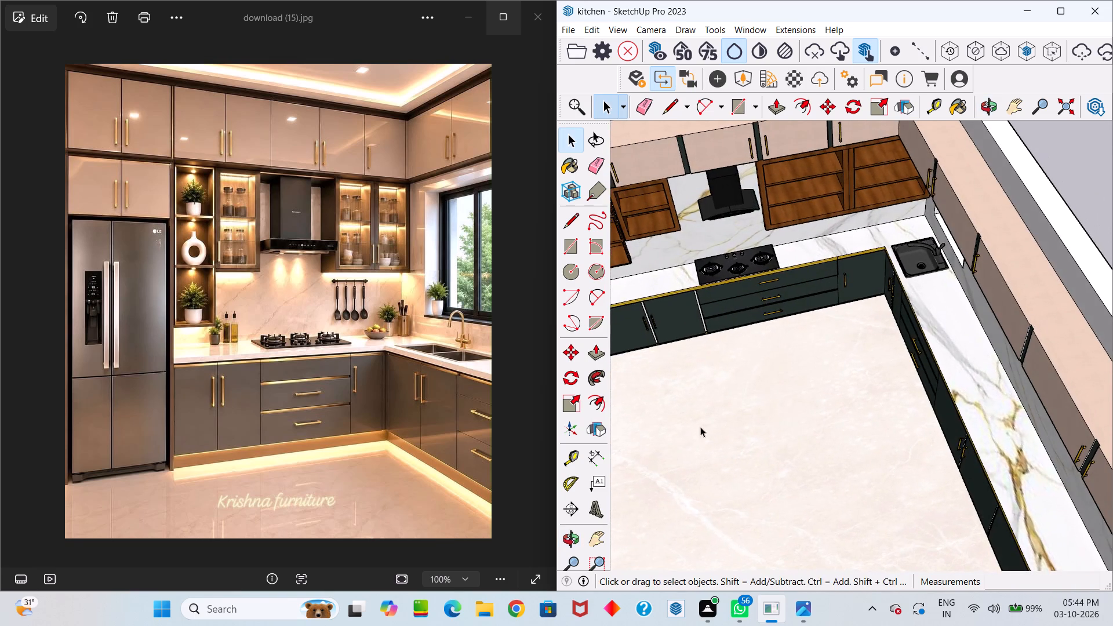
scroll(752, 366, up, 5)
scroll(779, 342, down, 6)
middle_drag(754, 327, 883, 377)
drag(750, 327, 883, 377)
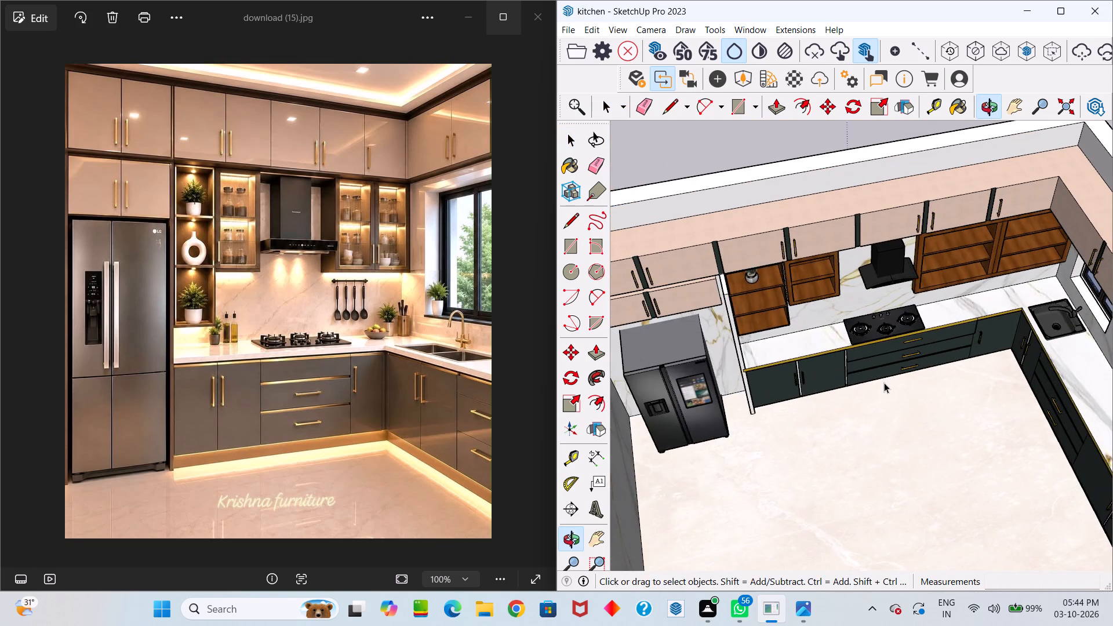
middle_drag(892, 385, 880, 311)
scroll(880, 355, up, 5)
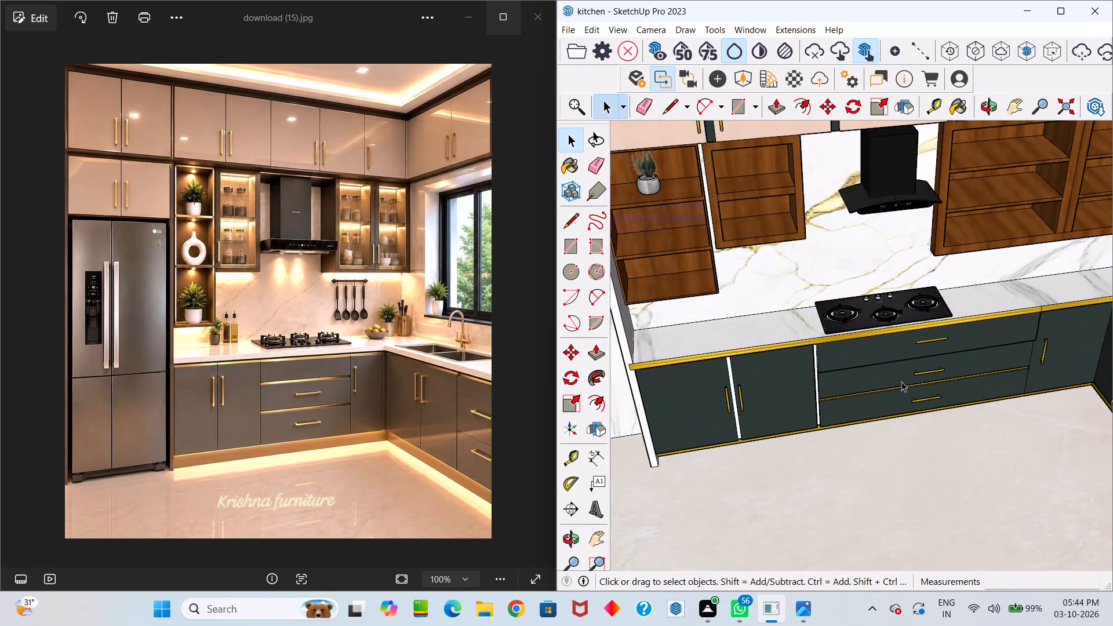
middle_drag(913, 407, 926, 507)
scroll(905, 489, down, 5)
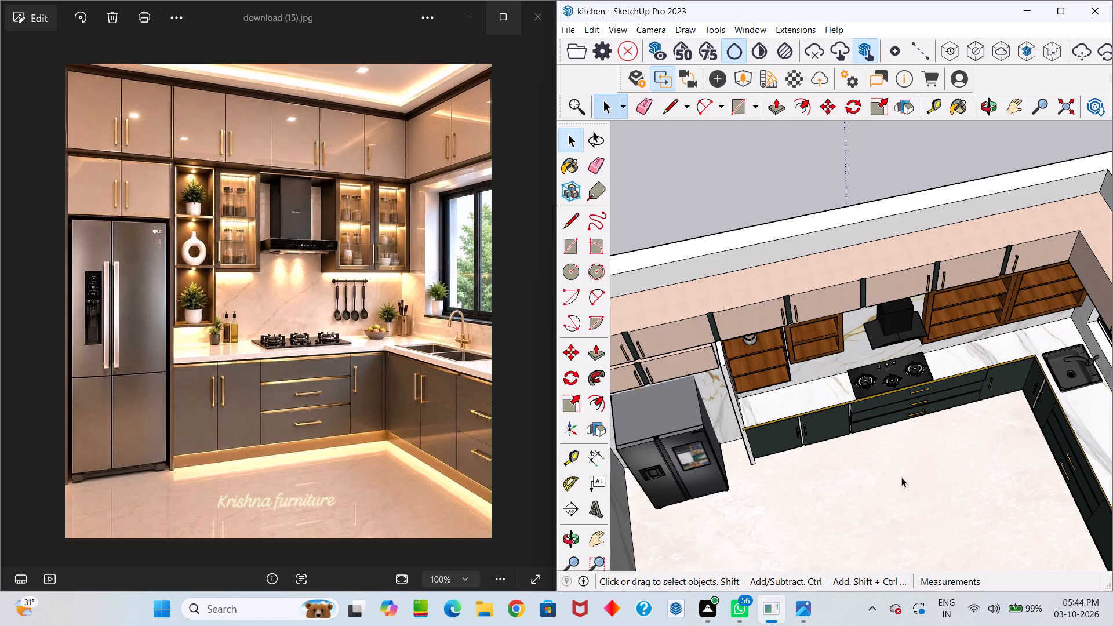
Examine the overhead cabinets and base units from the front, and the whole room from outside, against the reference image.
middle_drag(932, 379, 899, 271)
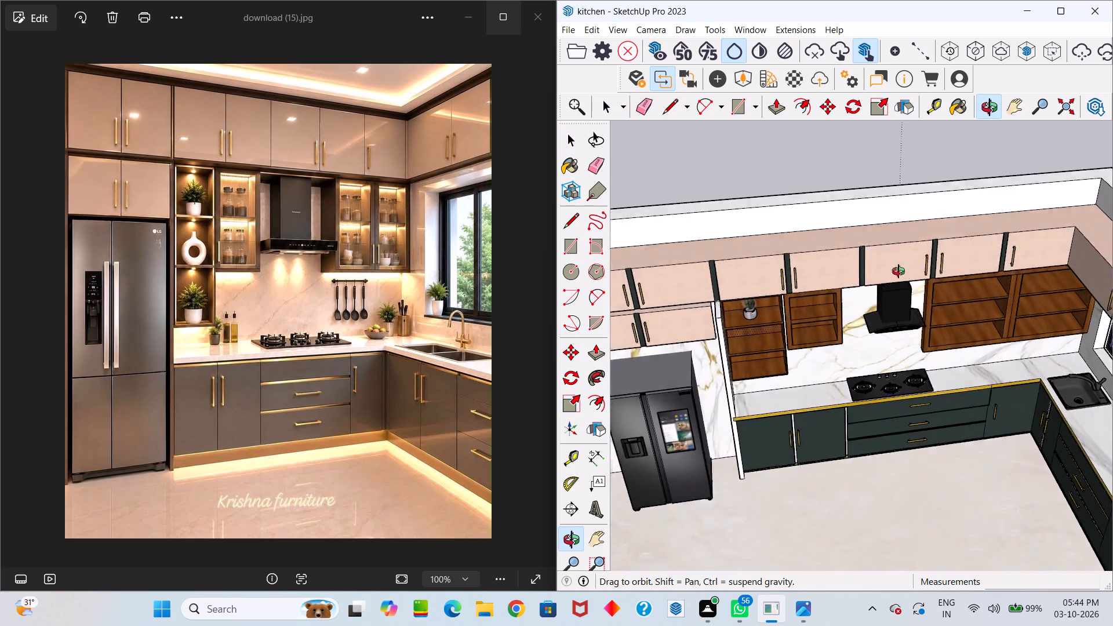
middle_drag(899, 271, 897, 270)
scroll(896, 269, up, 1)
scroll(886, 281, down, 11)
scroll(922, 311, up, 1)
middle_drag(922, 311, 885, 183)
drag(922, 311, 885, 183)
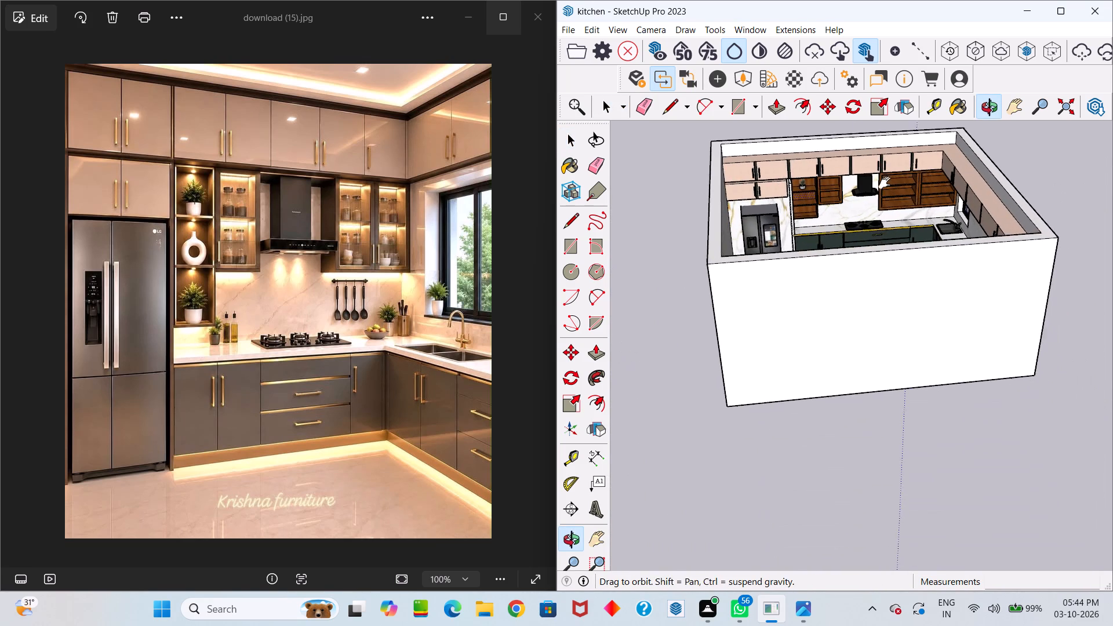
drag(885, 183, 883, 177)
middle_drag(885, 183, 883, 177)
middle_drag(878, 217, 910, 341)
scroll(870, 225, up, 6)
scroll(777, 224, up, 6)
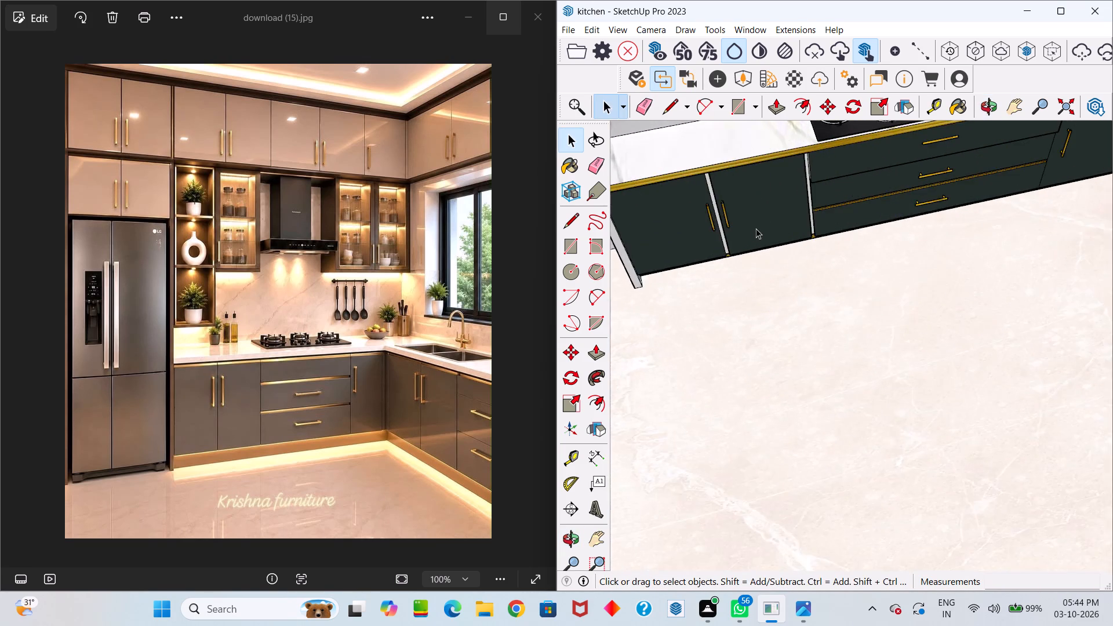
middle_drag(747, 231, 746, 99)
middle_drag(745, 267, 666, 216)
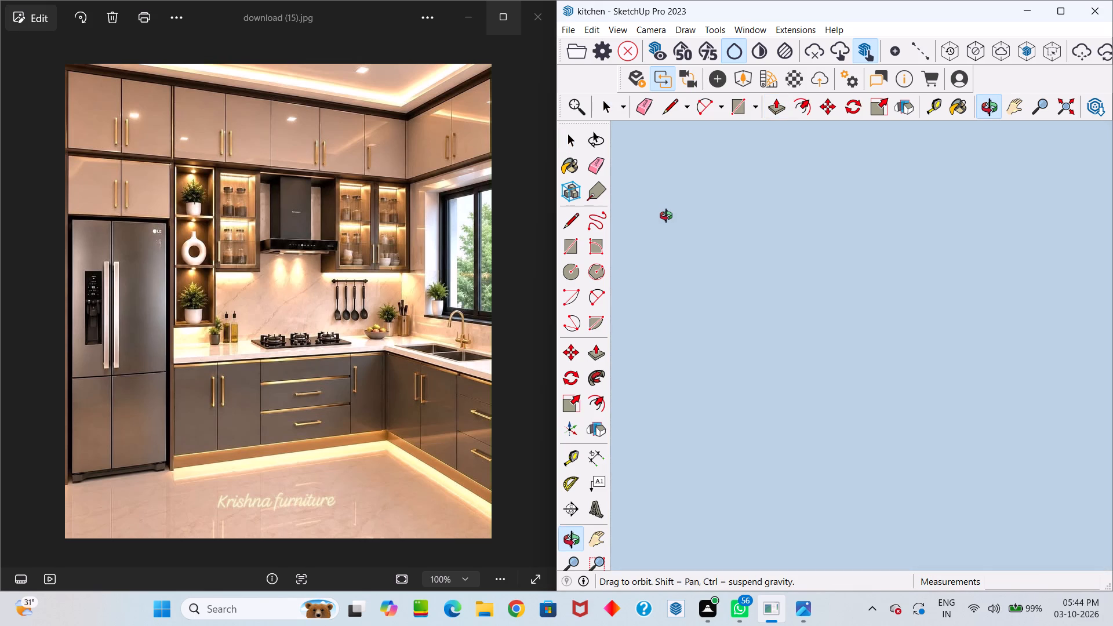
middle_drag(666, 216, 686, 221)
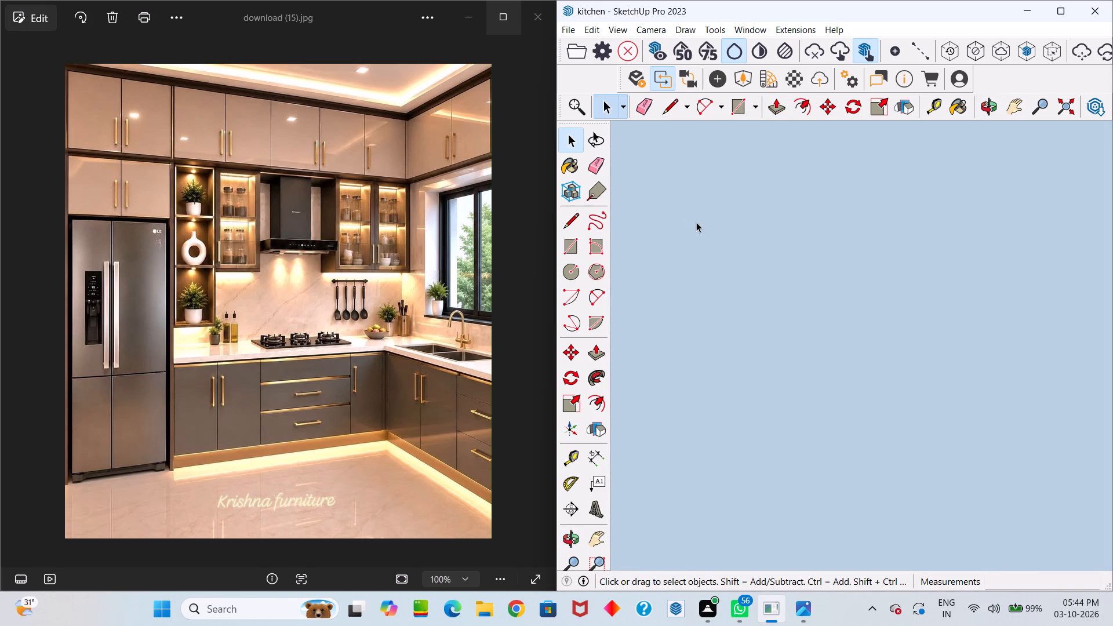
middle_drag(698, 219, 834, 318)
drag(698, 219, 834, 318)
scroll(817, 270, down, 19)
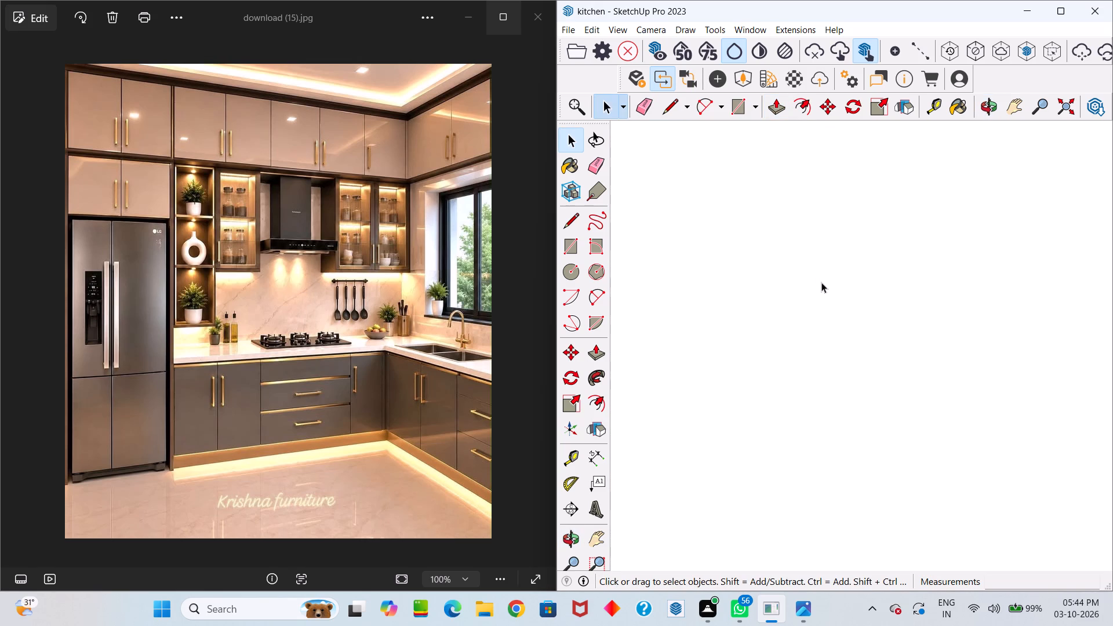
scroll(821, 282, down, 20)
scroll(821, 282, down, 20)
scroll(821, 282, down, 8)
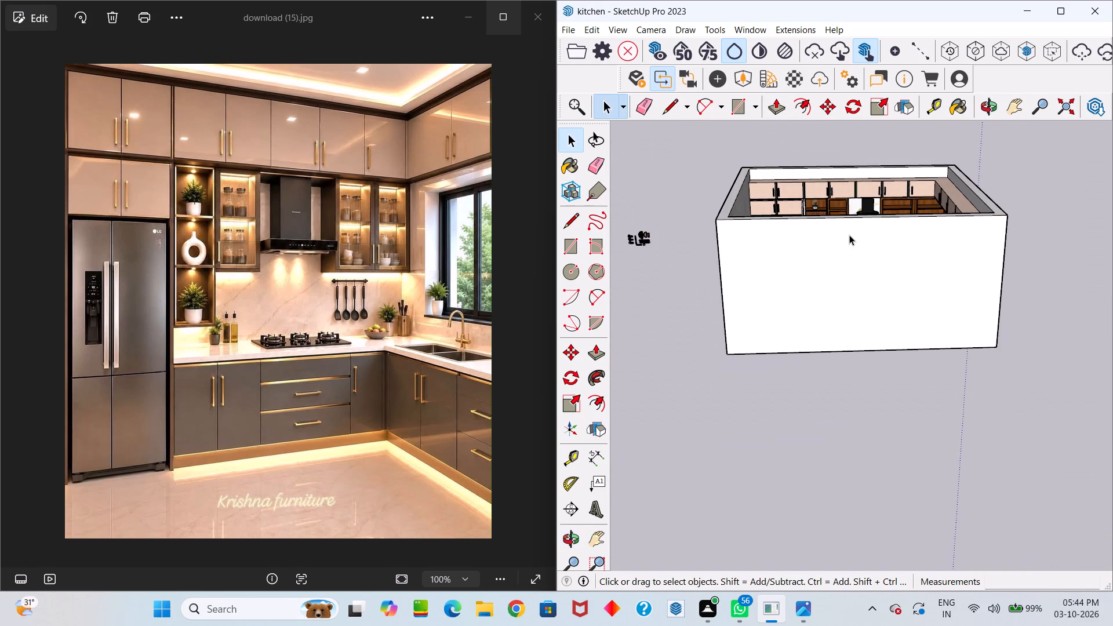
Examine the L-shaped corner, window, sink side and wooden wall shelves for accessories still missing compared with the reference image.
middle_drag(848, 218, 871, 334)
scroll(864, 251, up, 6)
middle_drag(852, 244, 953, 430)
drag(862, 292, 953, 430)
middle_drag(966, 410, 754, 317)
drag(912, 383, 754, 317)
middle_drag(799, 339, 1008, 289)
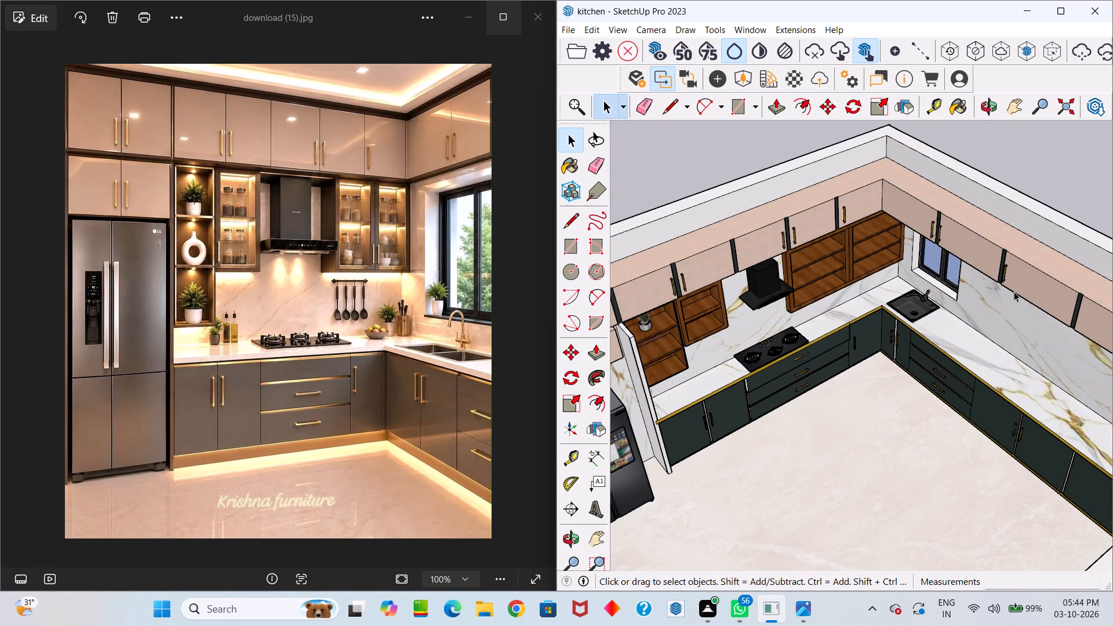
scroll(1013, 293, up, 3)
scroll(1009, 296, down, 5)
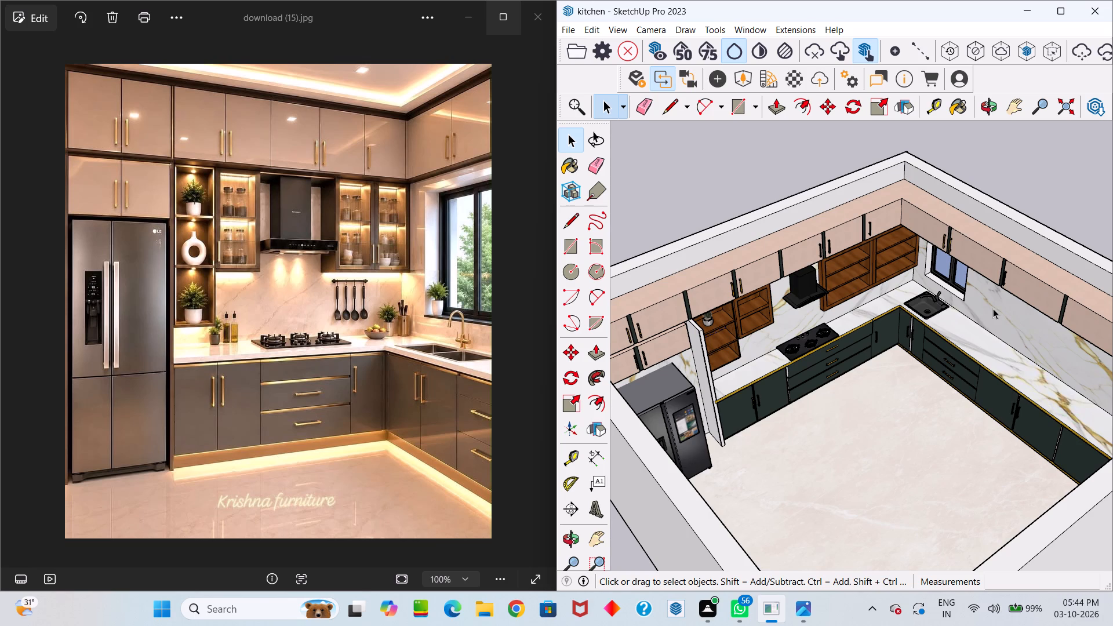
scroll(1007, 300, up, 1)
scroll(996, 355, up, 2)
middle_drag(994, 355, 1030, 300)
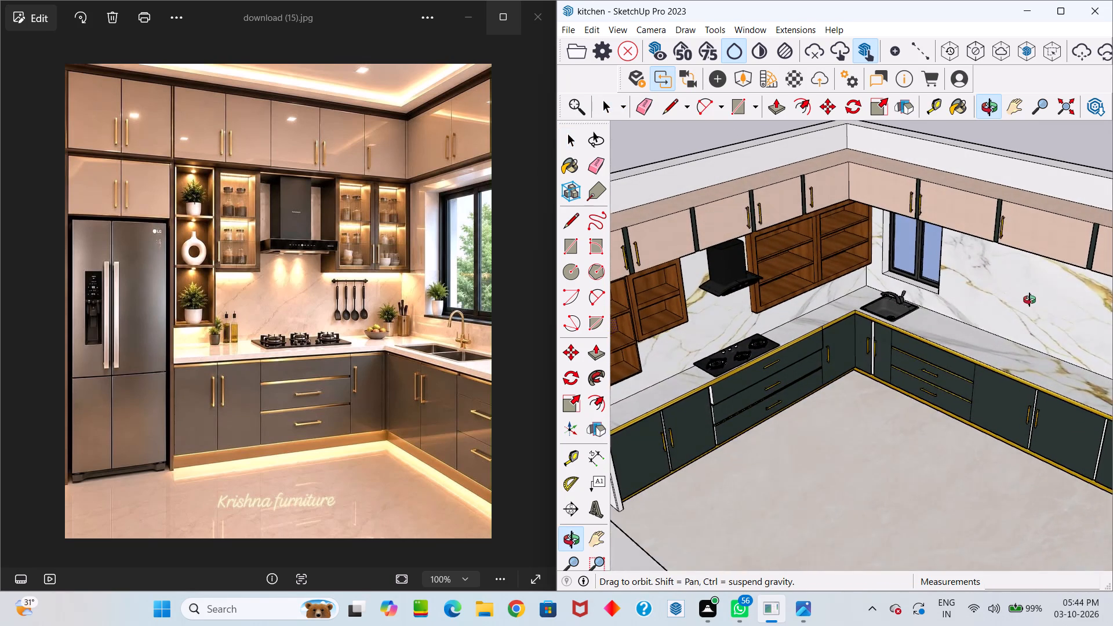
middle_drag(1030, 300, 1028, 300)
scroll(970, 304, down, 5)
scroll(815, 306, up, 6)
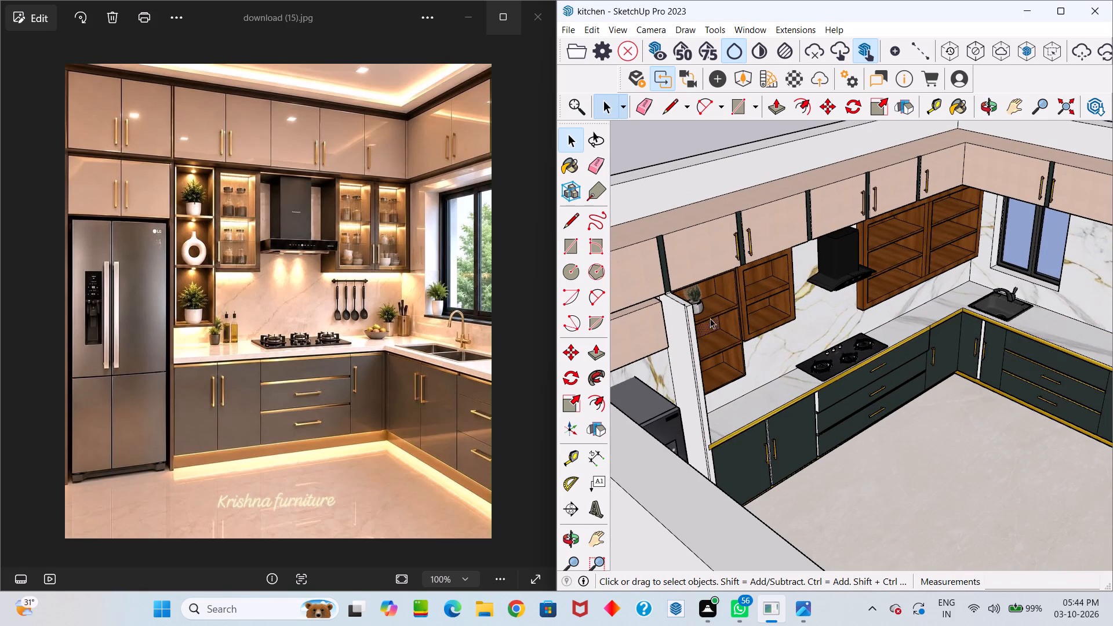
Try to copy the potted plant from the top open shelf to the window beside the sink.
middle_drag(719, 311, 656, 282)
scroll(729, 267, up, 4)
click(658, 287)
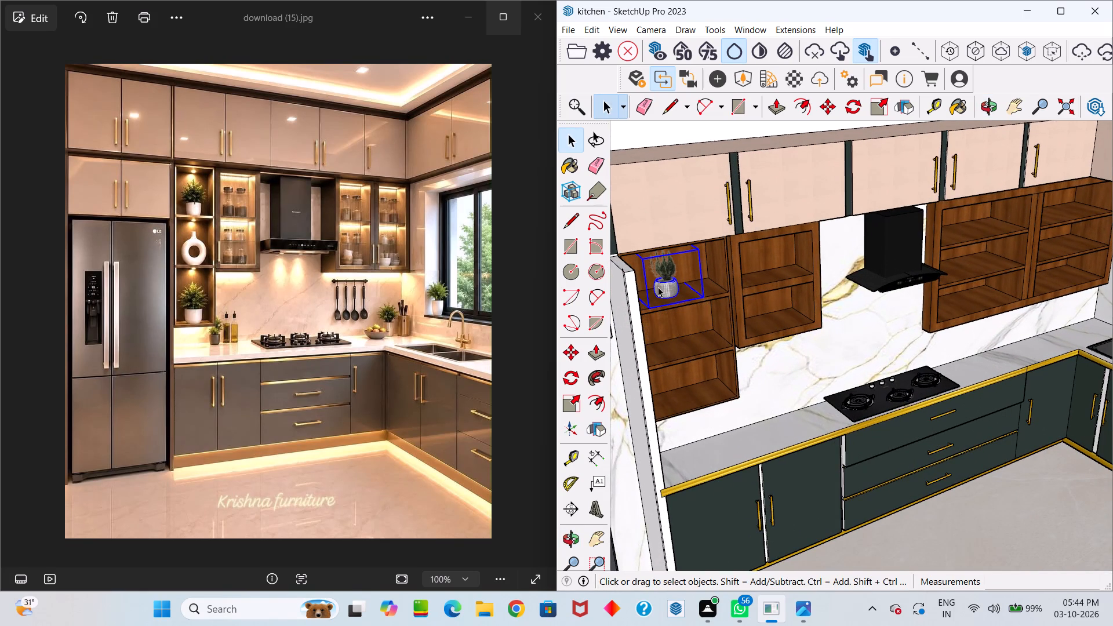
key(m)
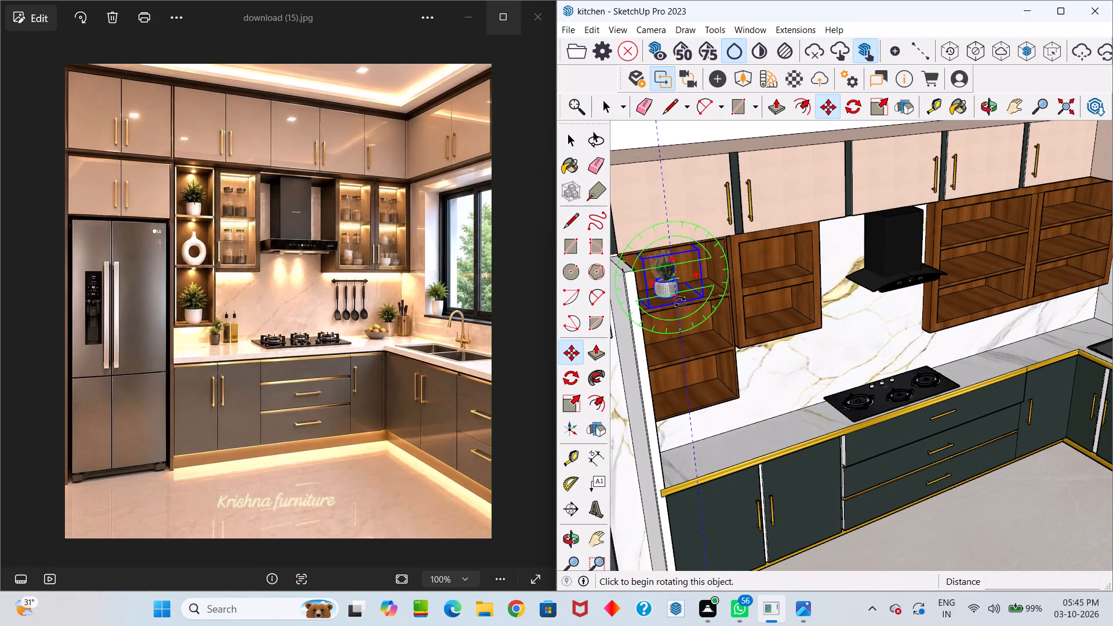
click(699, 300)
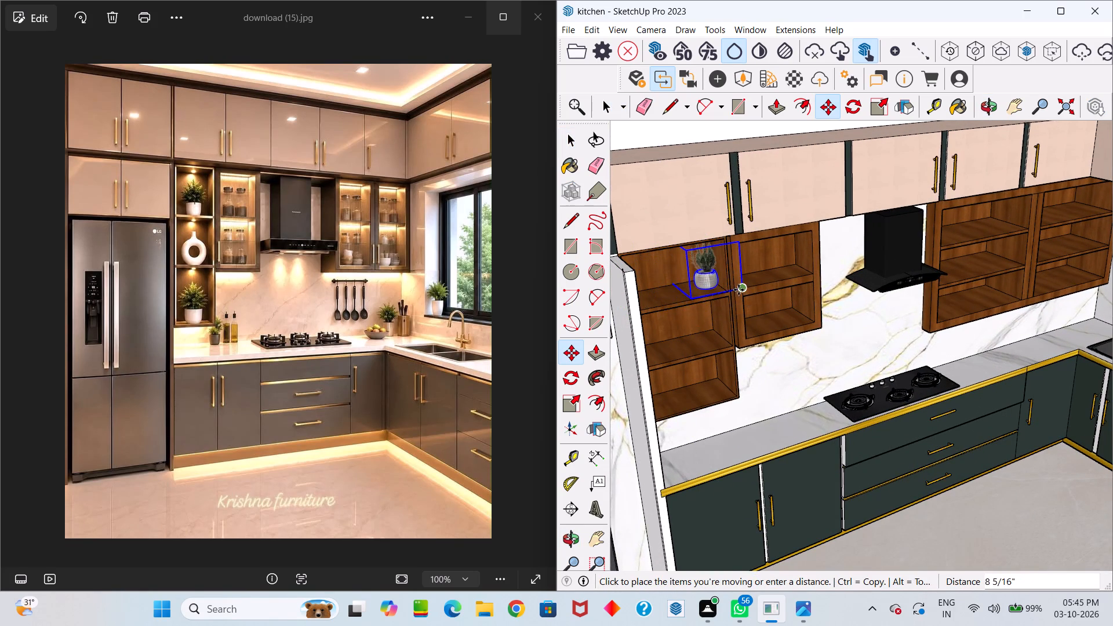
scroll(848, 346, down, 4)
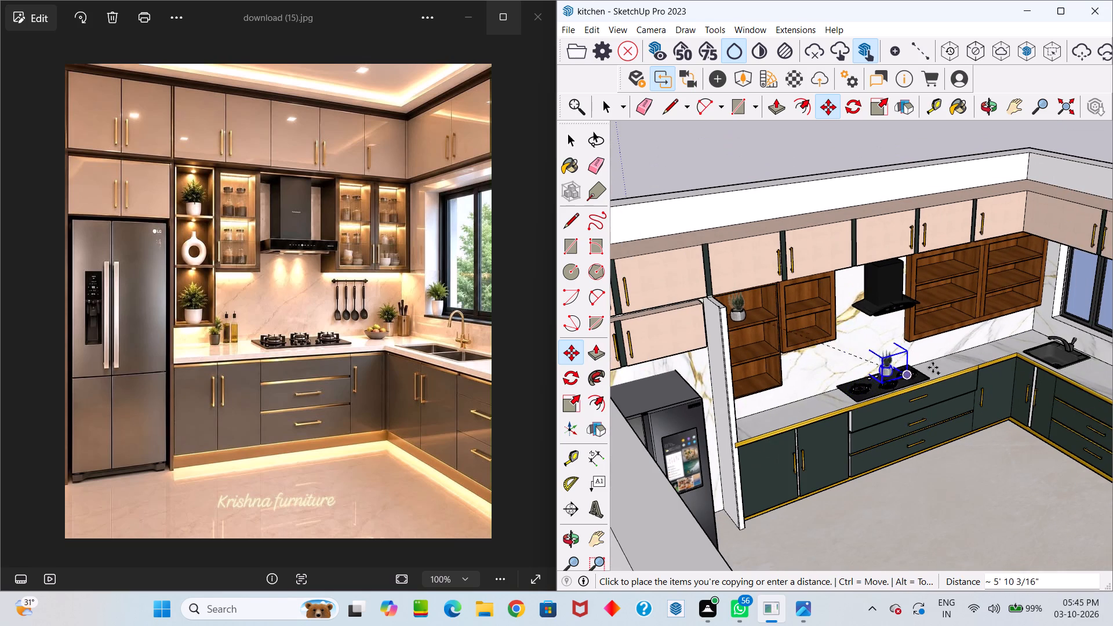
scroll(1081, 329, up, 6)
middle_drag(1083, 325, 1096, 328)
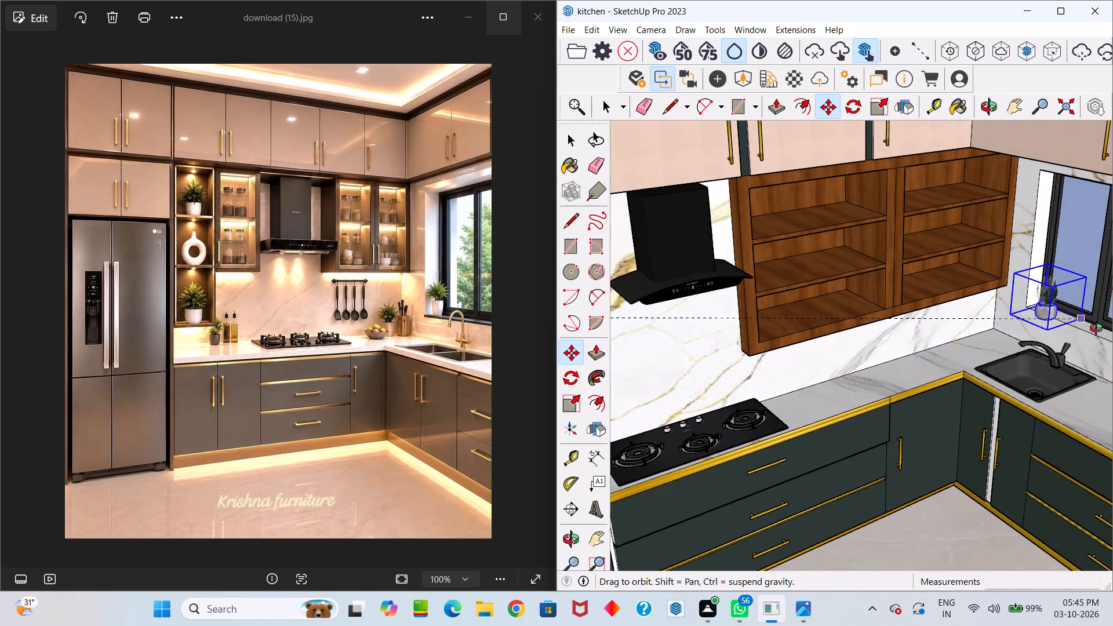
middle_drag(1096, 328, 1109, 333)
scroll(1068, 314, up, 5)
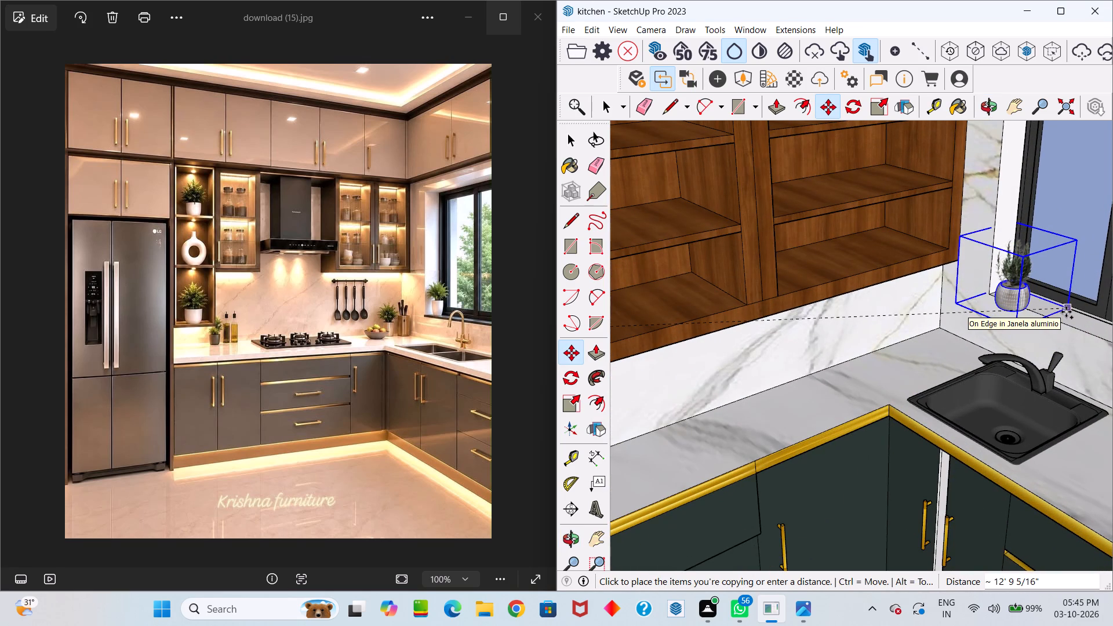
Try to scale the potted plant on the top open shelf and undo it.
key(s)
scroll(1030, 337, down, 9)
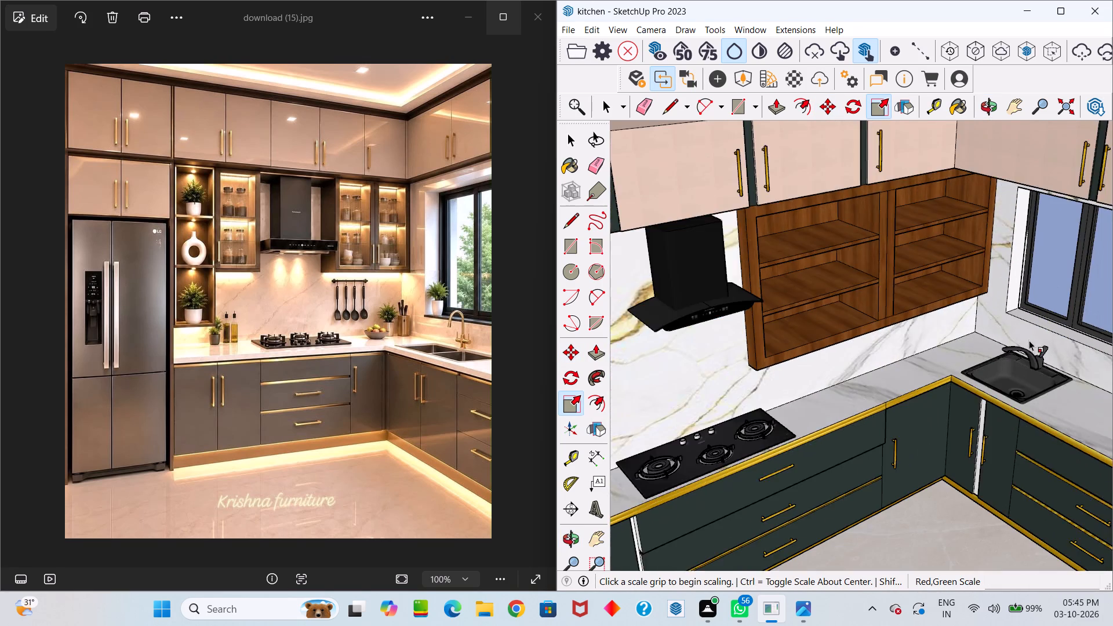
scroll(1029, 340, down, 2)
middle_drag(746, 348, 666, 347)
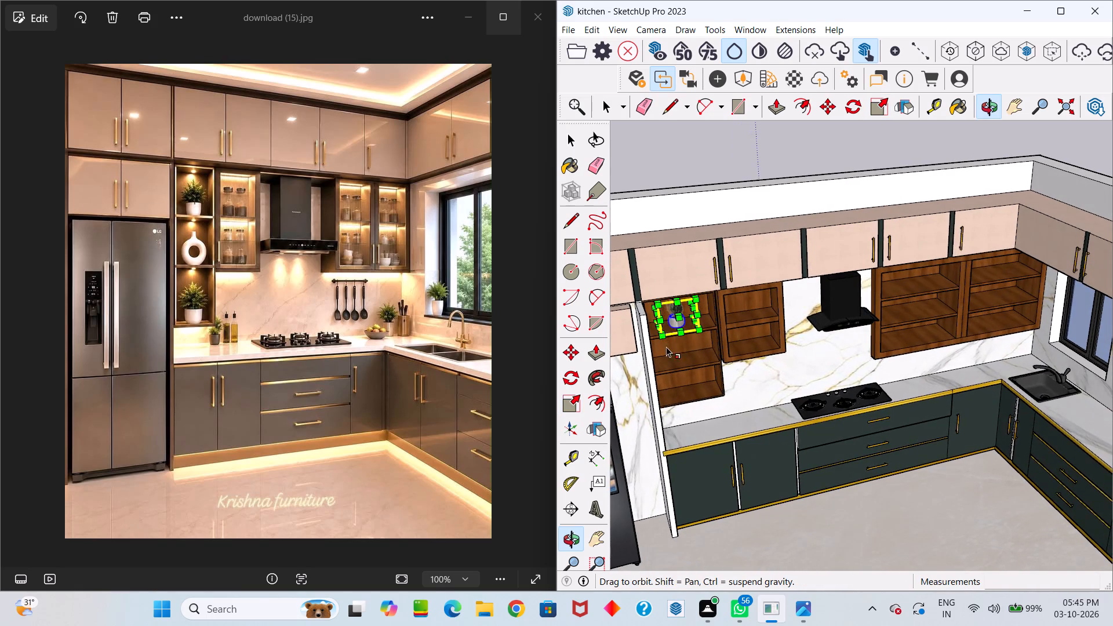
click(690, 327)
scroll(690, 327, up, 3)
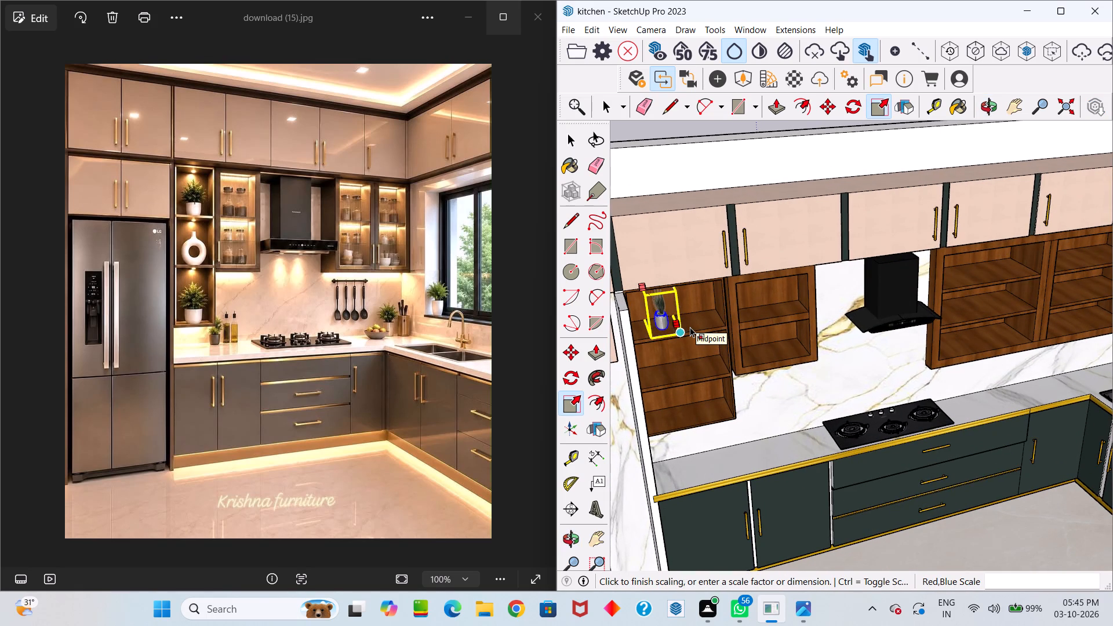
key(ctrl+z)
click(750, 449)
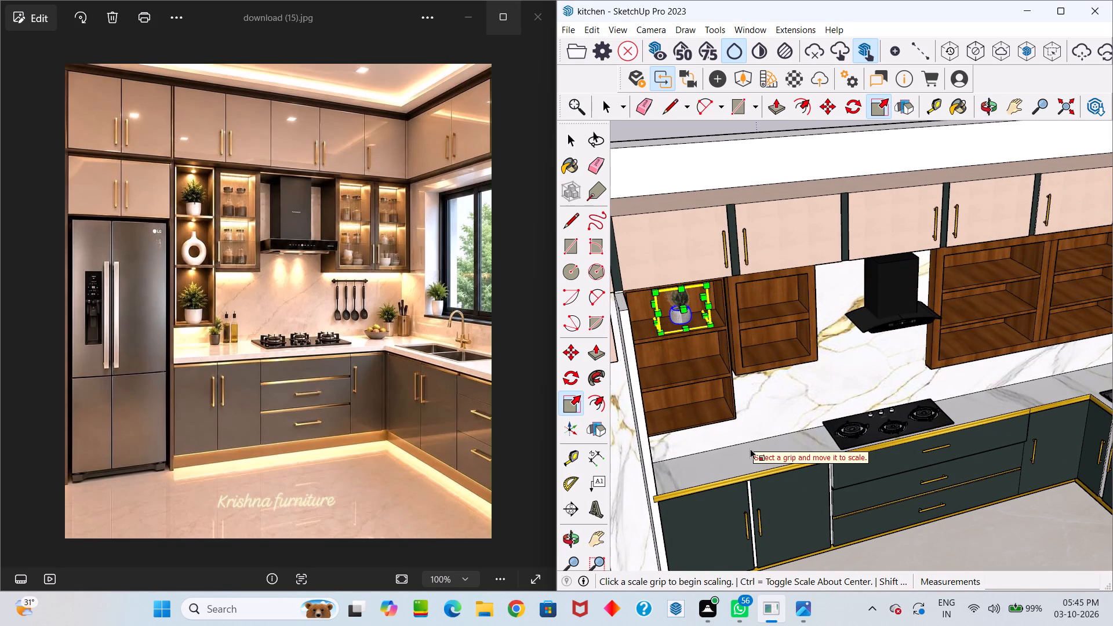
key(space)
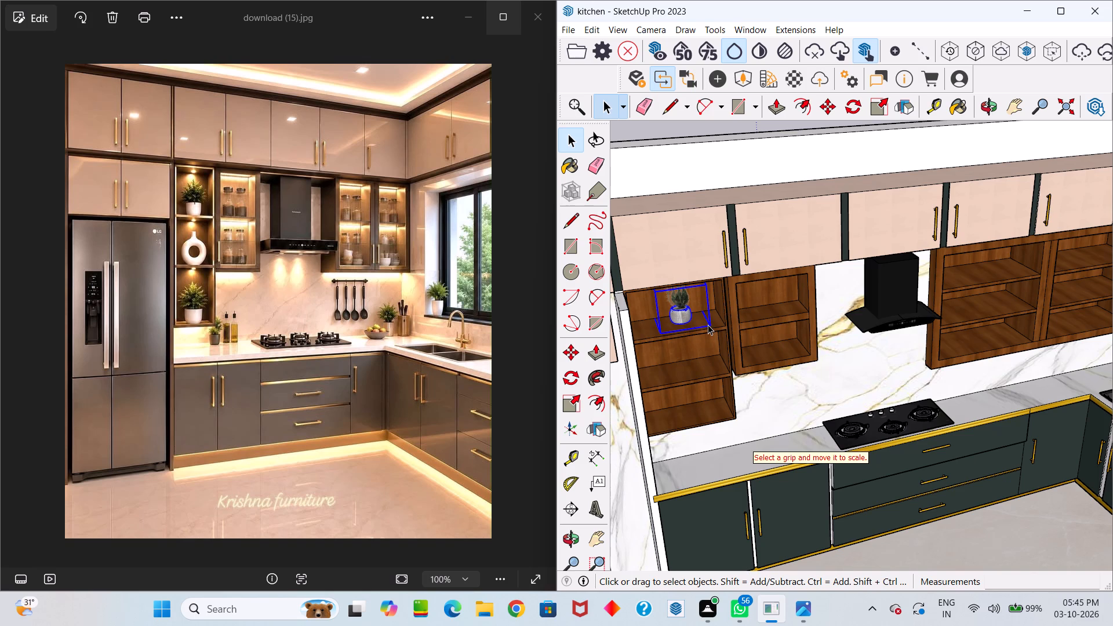
Copy the potted plant from the top open shelf to the open floor in front of the base cabinets.
key(m)
click(708, 330)
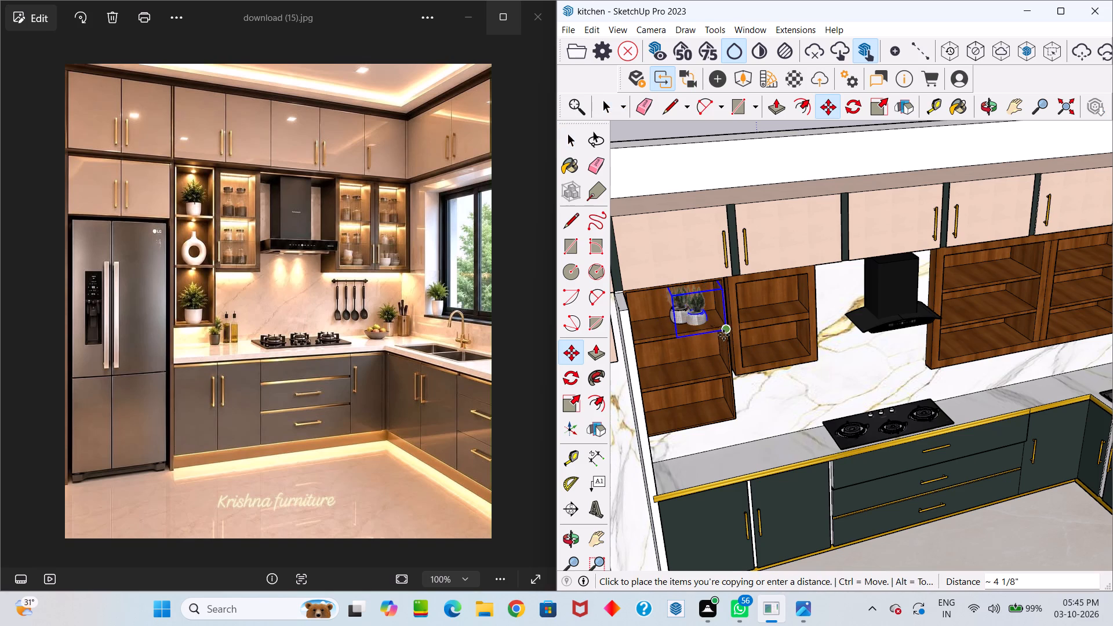
scroll(784, 366, down, 9)
click(914, 456)
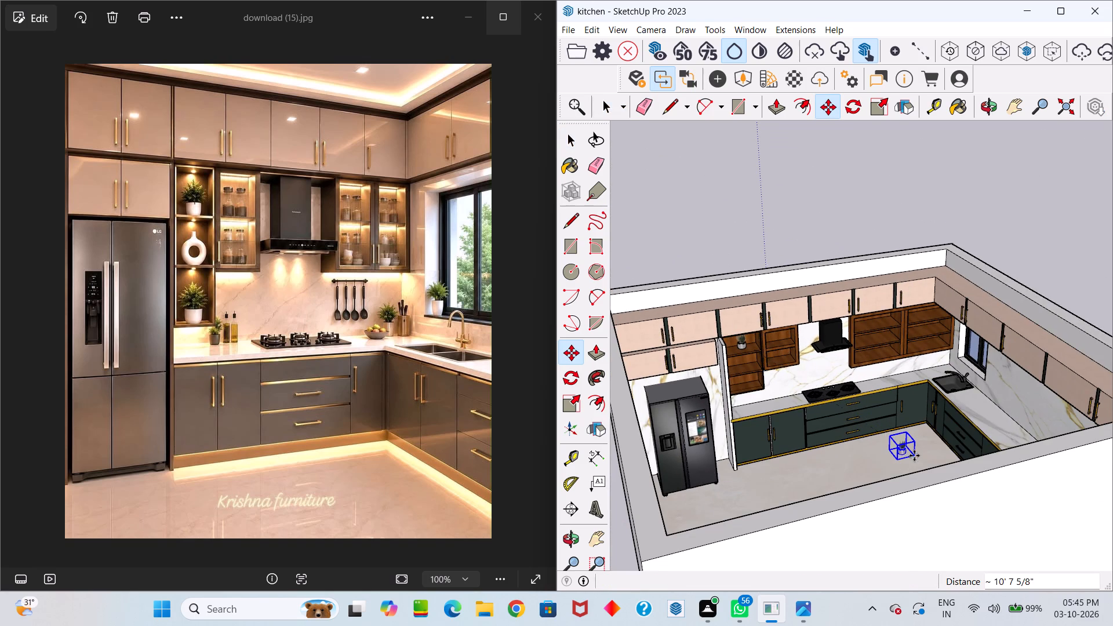
Scale the copied plant on the floor uniformly down to roughly half its size.
scroll(917, 454, up, 6)
key(s)
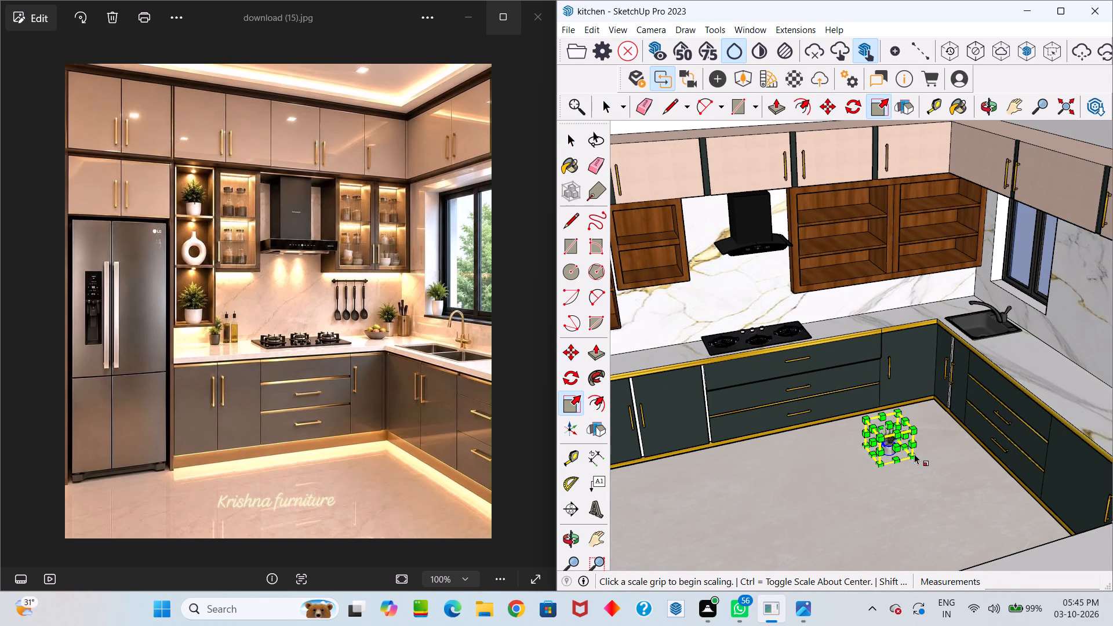
scroll(914, 454, up, 12)
drag(906, 463, 890, 460)
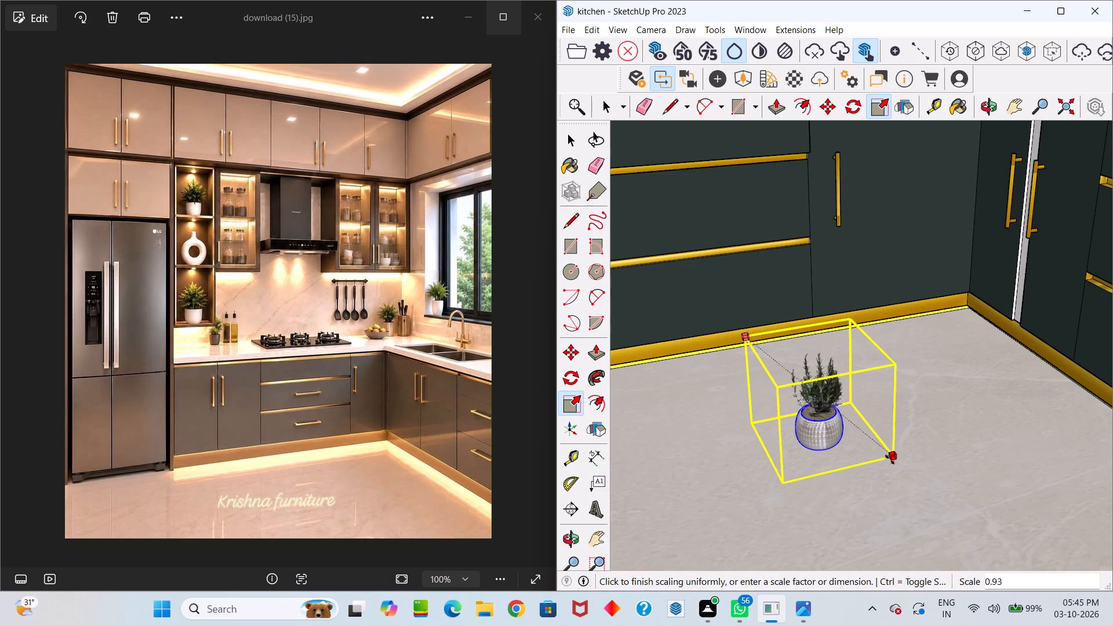
drag(890, 460, 834, 399)
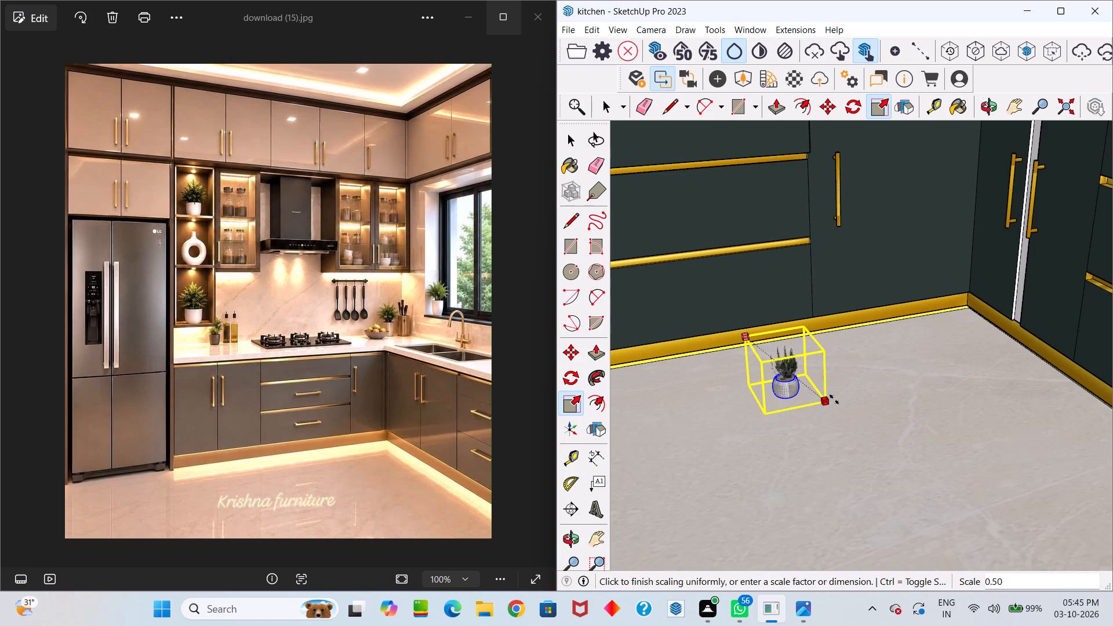
drag(834, 399, 848, 407)
middle_drag(860, 417, 953, 454)
key(space)
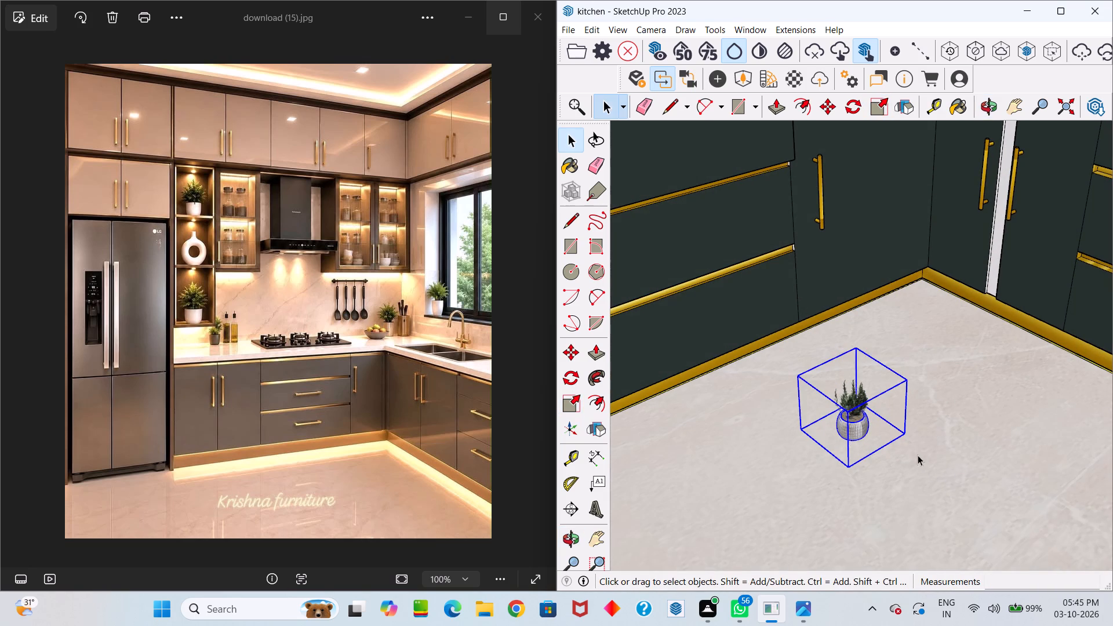
Move the small potted plant from the floor up onto the window sill behind the sink, beside the window frame.
key(m)
click(903, 438)
scroll(955, 237, down, 16)
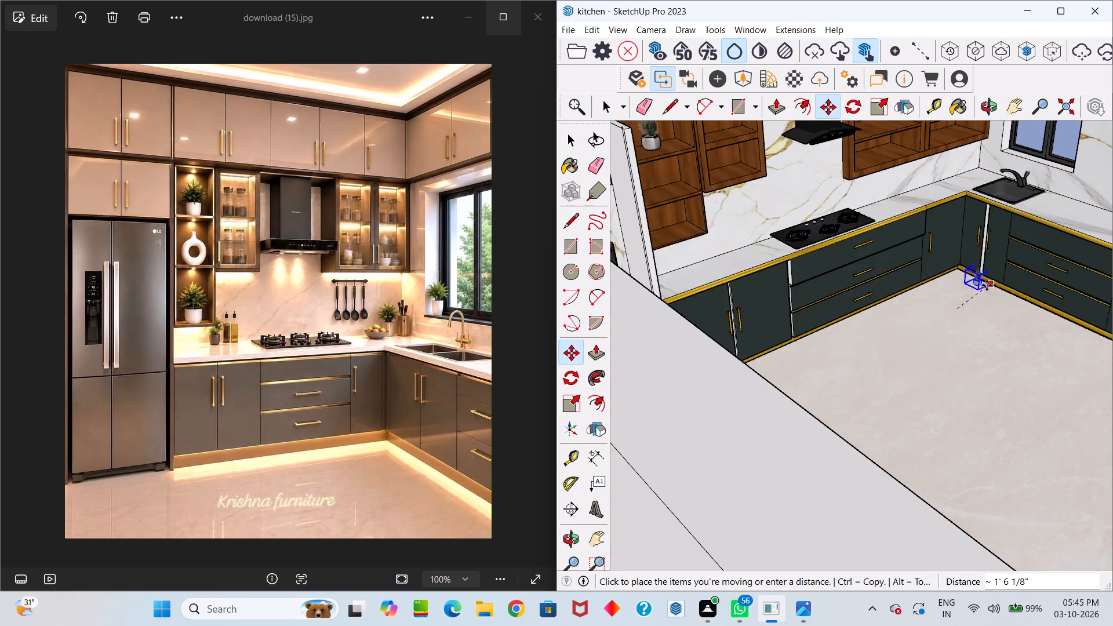
scroll(987, 285, down, 4)
scroll(995, 190, up, 12)
scroll(1016, 244, up, 5)
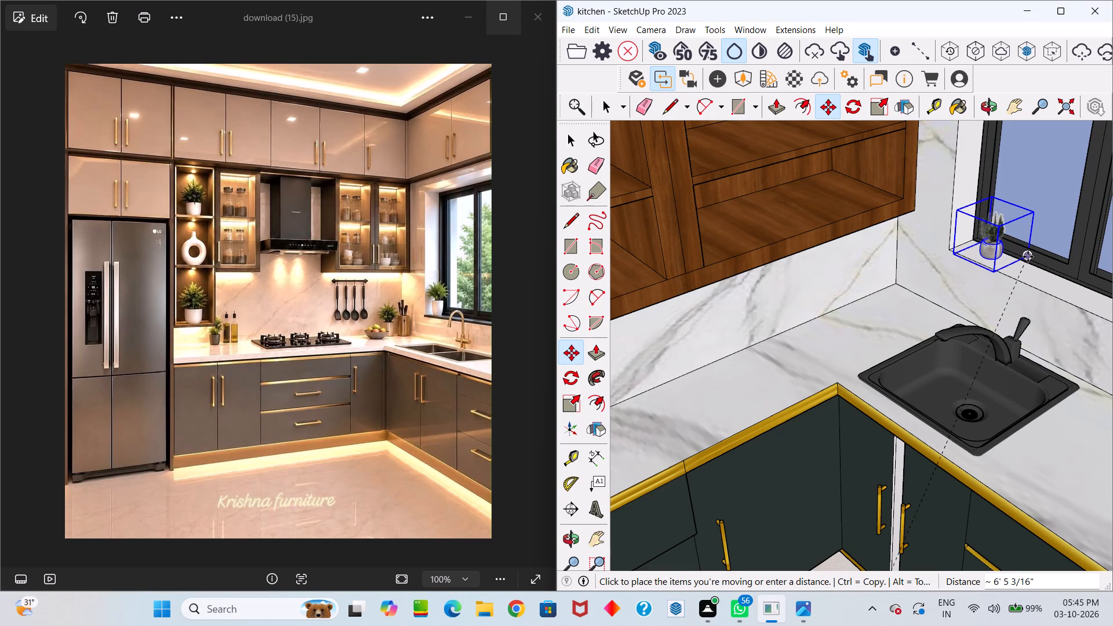
click(1028, 257)
key(space)
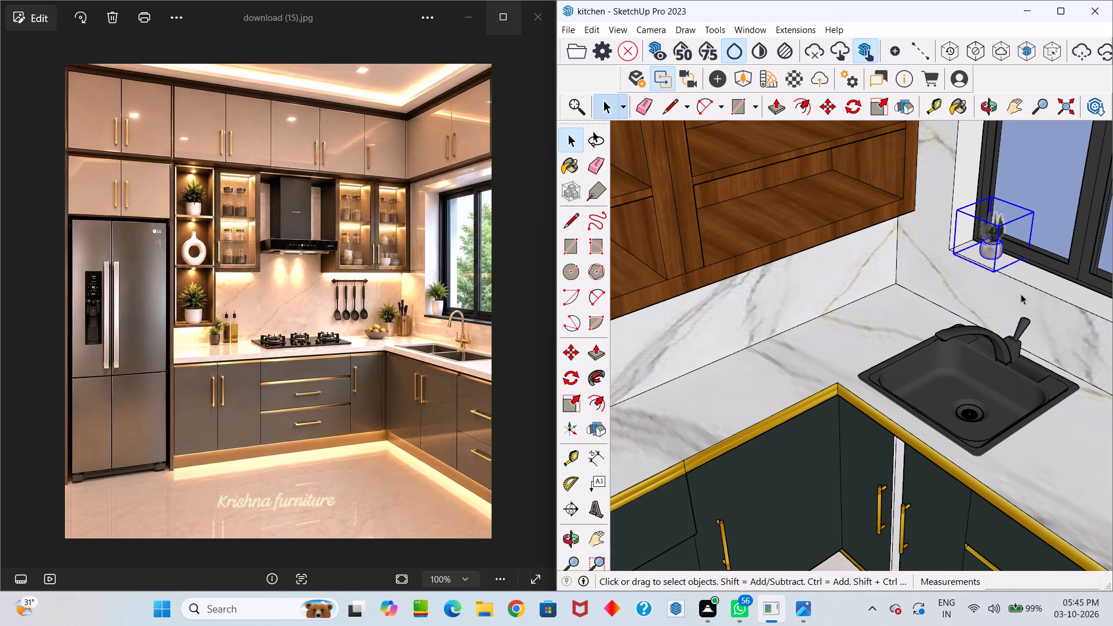
click(1019, 289)
Examine the placement and size of the small plant on the window sill from several angles.
middle_drag(1024, 274, 827, 249)
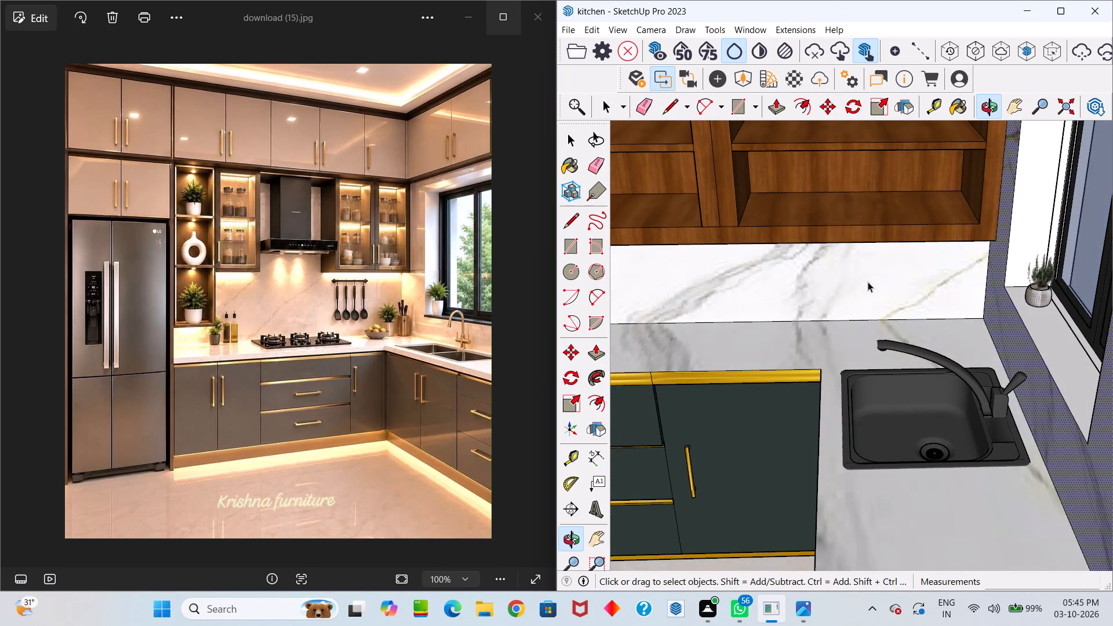
scroll(886, 296, down, 8)
middle_drag(961, 291, 1112, 210)
scroll(987, 234, up, 2)
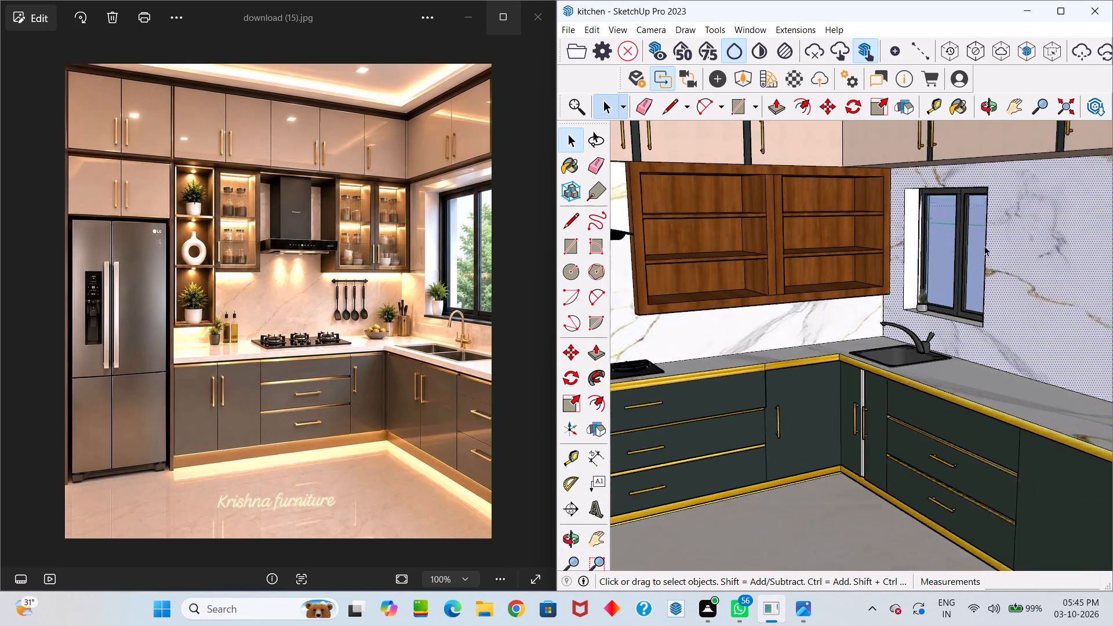
scroll(984, 246, up, 3)
middle_drag(901, 299, 964, 325)
scroll(901, 223, up, 5)
middle_drag(865, 236, 916, 275)
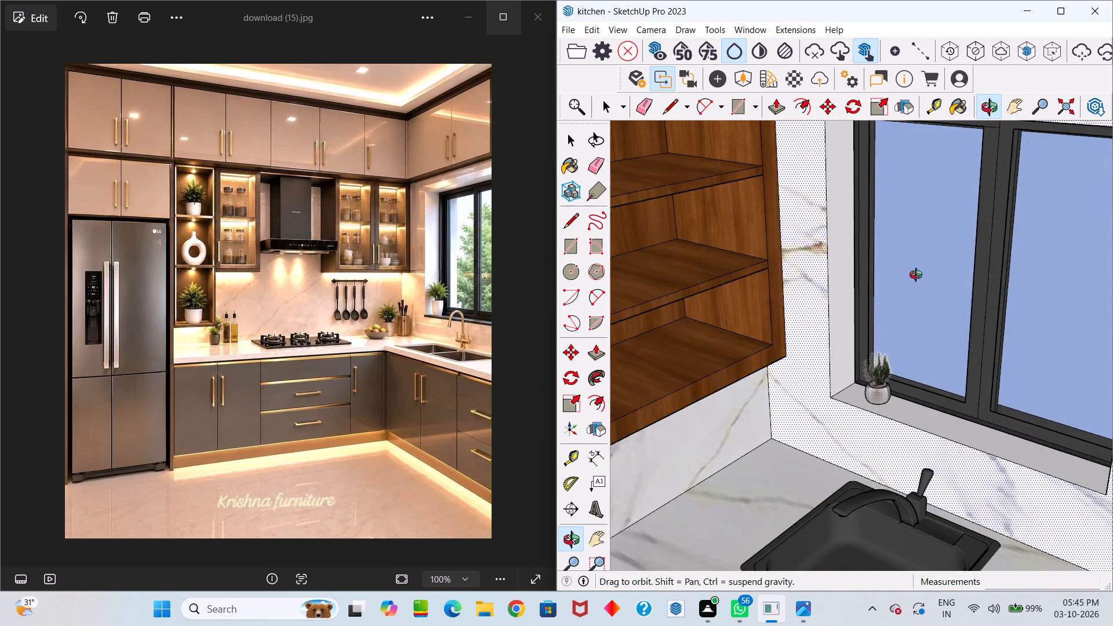
middle_drag(916, 275, 921, 277)
scroll(861, 293, up, 6)
middle_drag(950, 331, 825, 352)
scroll(828, 353, down, 5)
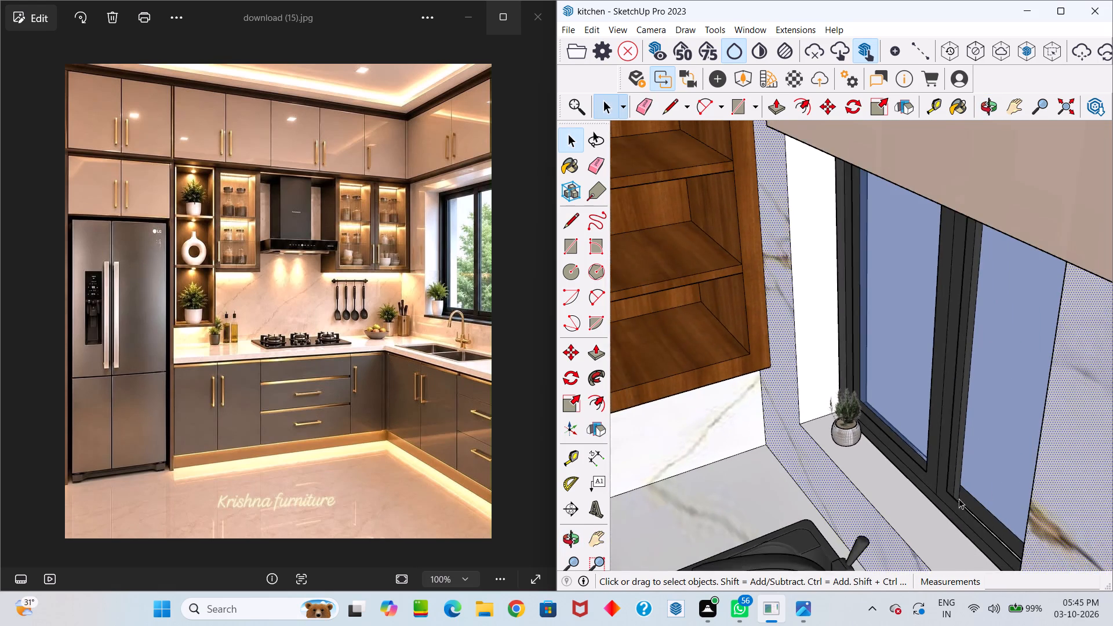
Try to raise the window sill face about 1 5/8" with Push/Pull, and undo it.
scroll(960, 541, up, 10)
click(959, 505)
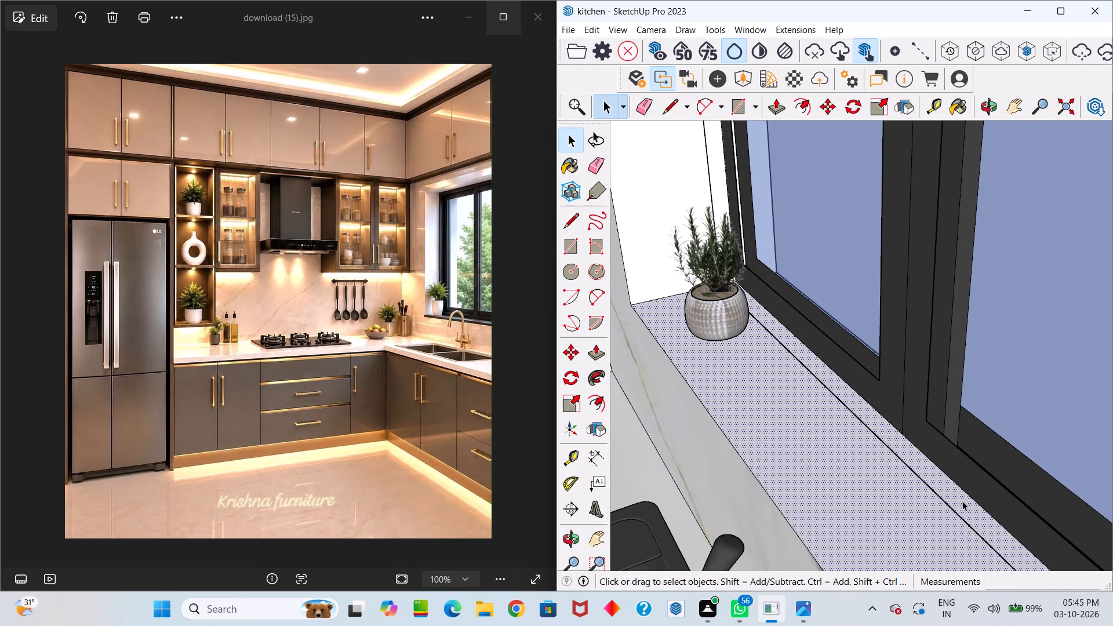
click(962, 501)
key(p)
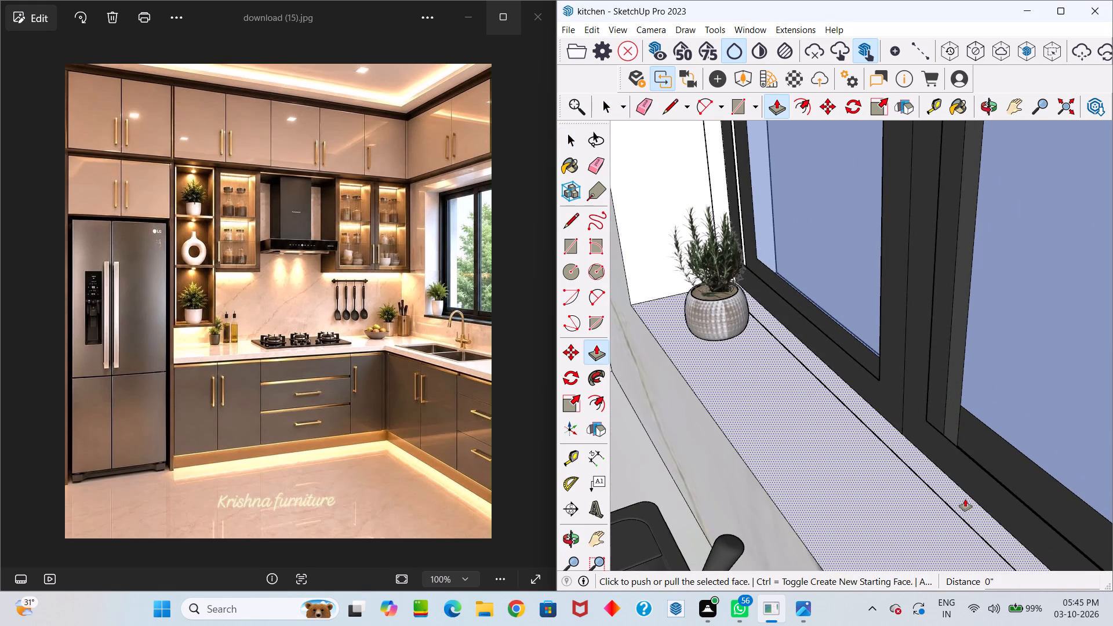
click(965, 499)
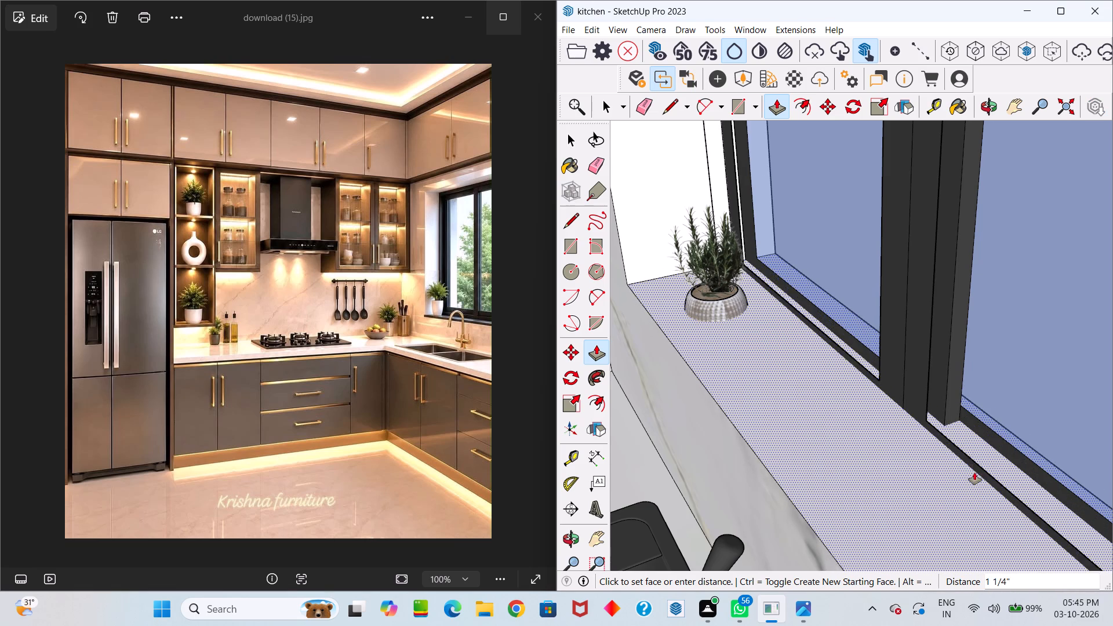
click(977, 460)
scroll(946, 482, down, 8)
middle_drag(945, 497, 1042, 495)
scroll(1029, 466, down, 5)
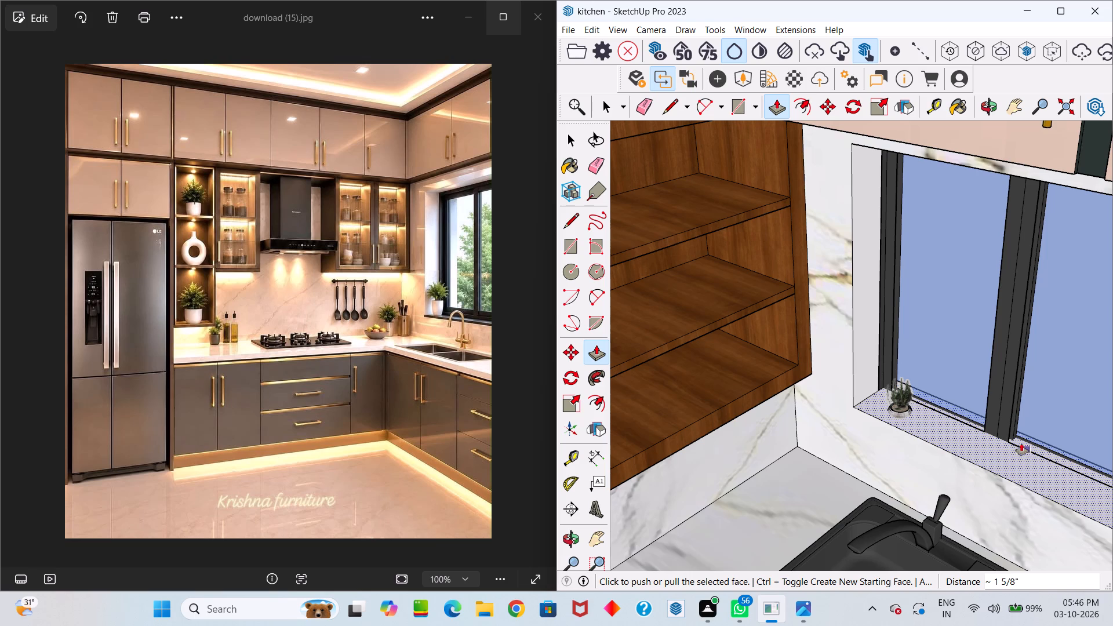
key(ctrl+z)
Review the window corner, sink and wall cabinets from different viewpoints.
scroll(1032, 478, down, 10)
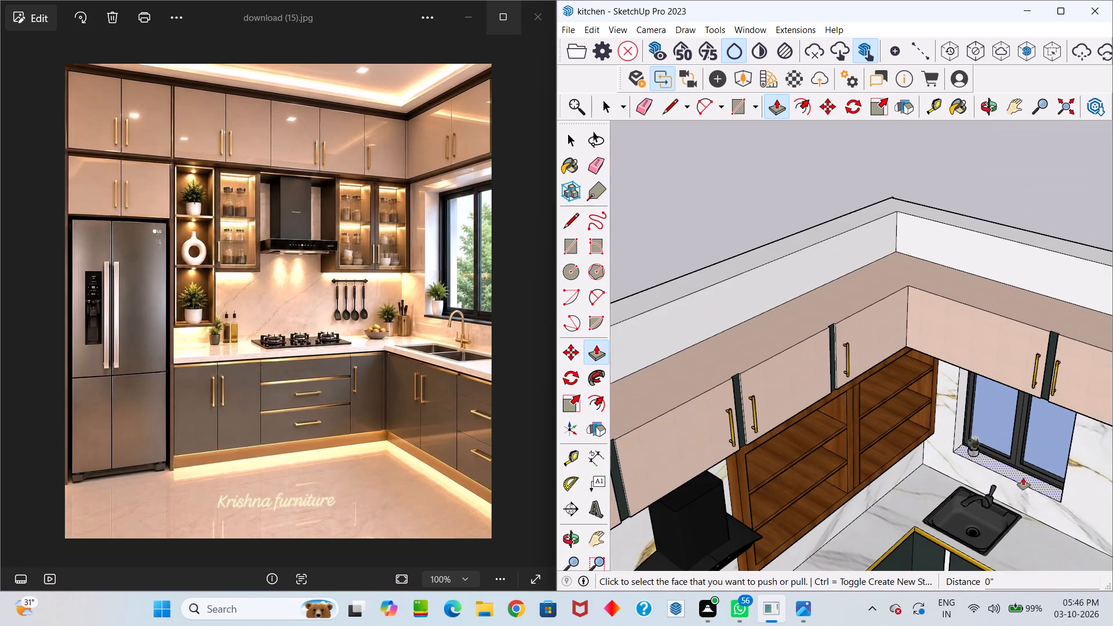
key(space)
middle_drag(971, 437, 838, 318)
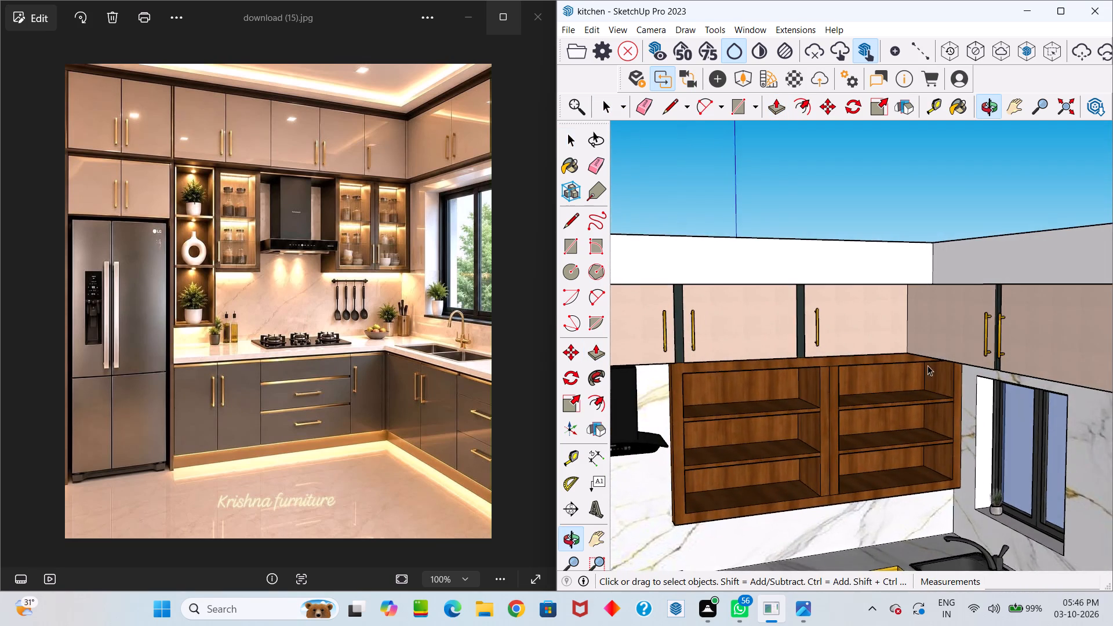
scroll(997, 392, up, 6)
scroll(996, 409, down, 7)
middle_drag(964, 423, 949, 409)
drag(950, 410, 905, 279)
middle_drag(949, 409, 905, 279)
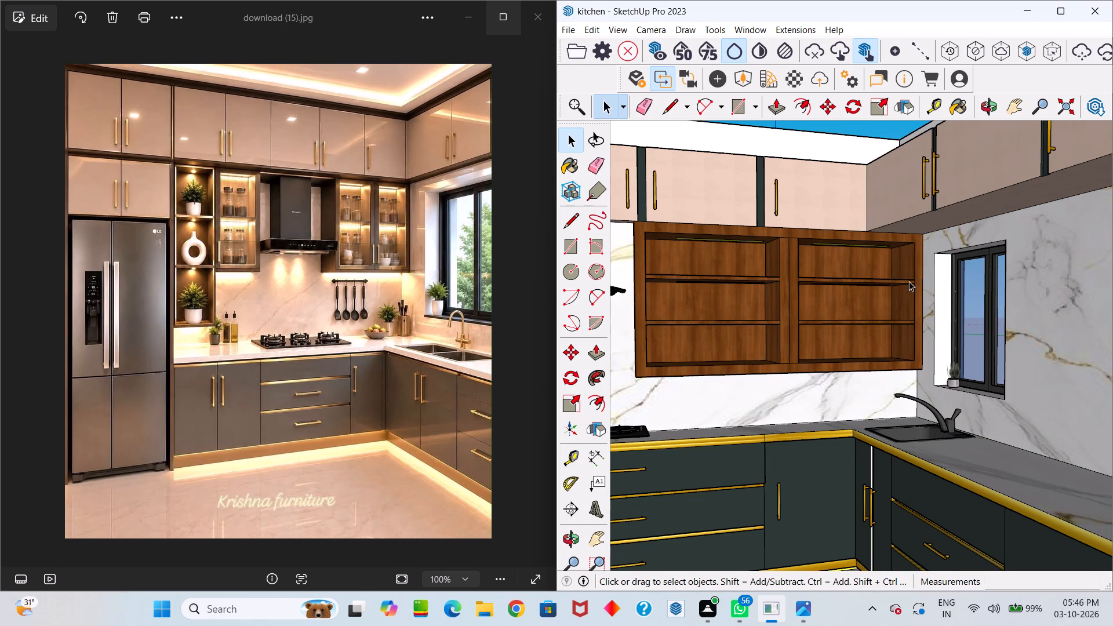
middle_drag(910, 282, 874, 322)
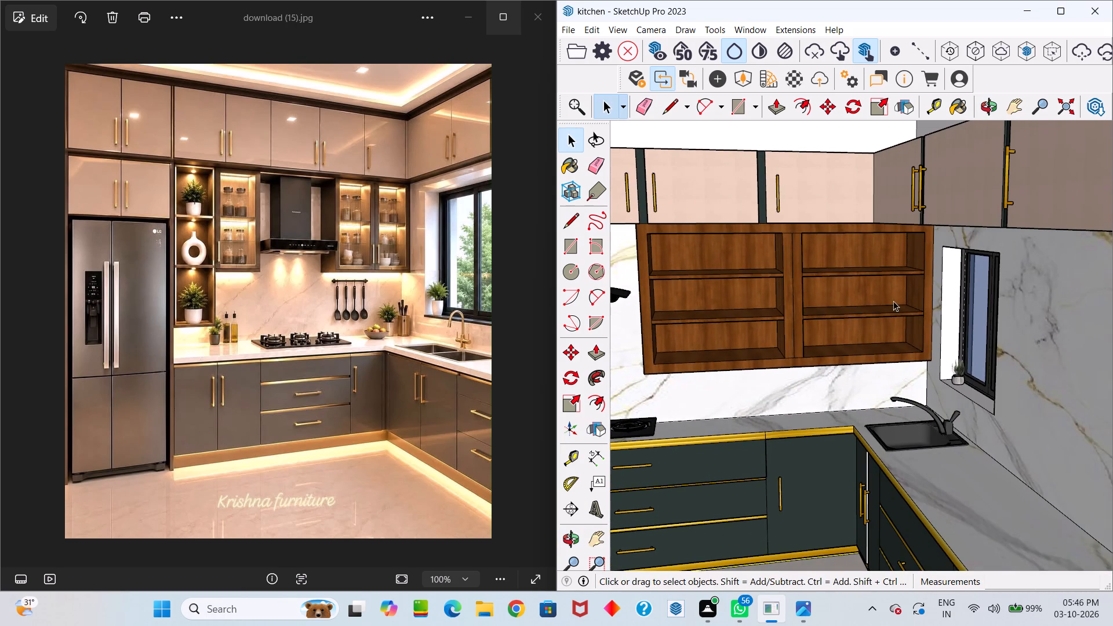
middle_drag(894, 301, 1059, 303)
drag(900, 296, 1061, 305)
middle_drag(1076, 325, 952, 341)
scroll(954, 370, down, 4)
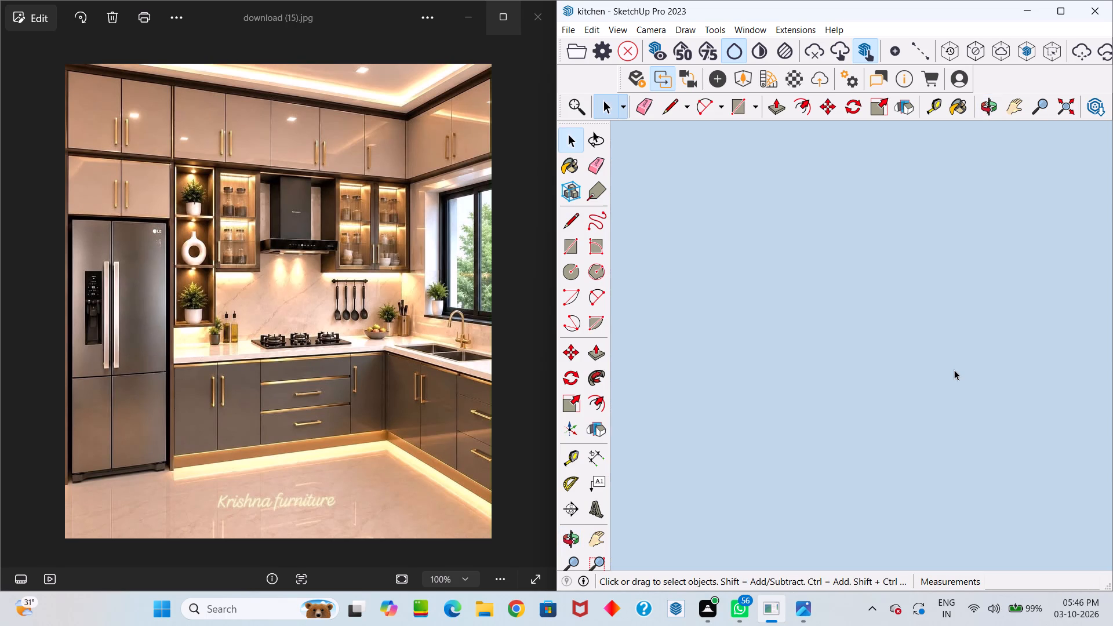
scroll(954, 370, up, 20)
scroll(949, 370, up, 1)
Copy the potted plant from the top open shelf straight down about 2' 3" onto the bottom open shelf.
middle_drag(966, 365, 962, 338)
drag(953, 352, 962, 338)
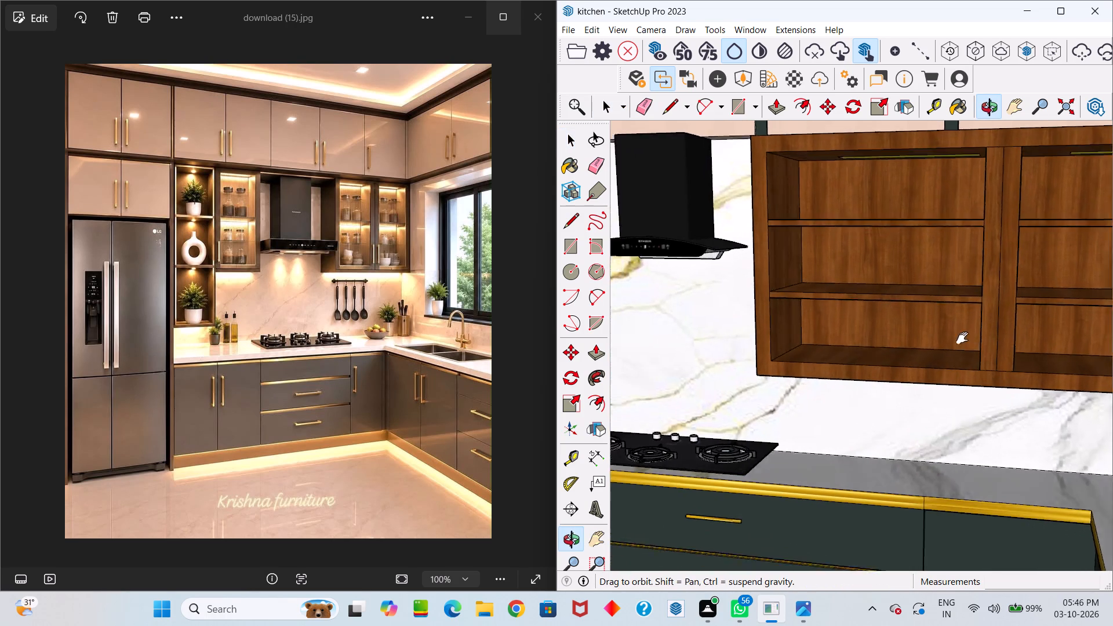
middle_drag(962, 338, 1089, 312)
drag(962, 338, 1089, 312)
scroll(1089, 312, down, 2)
scroll(958, 339, down, 1)
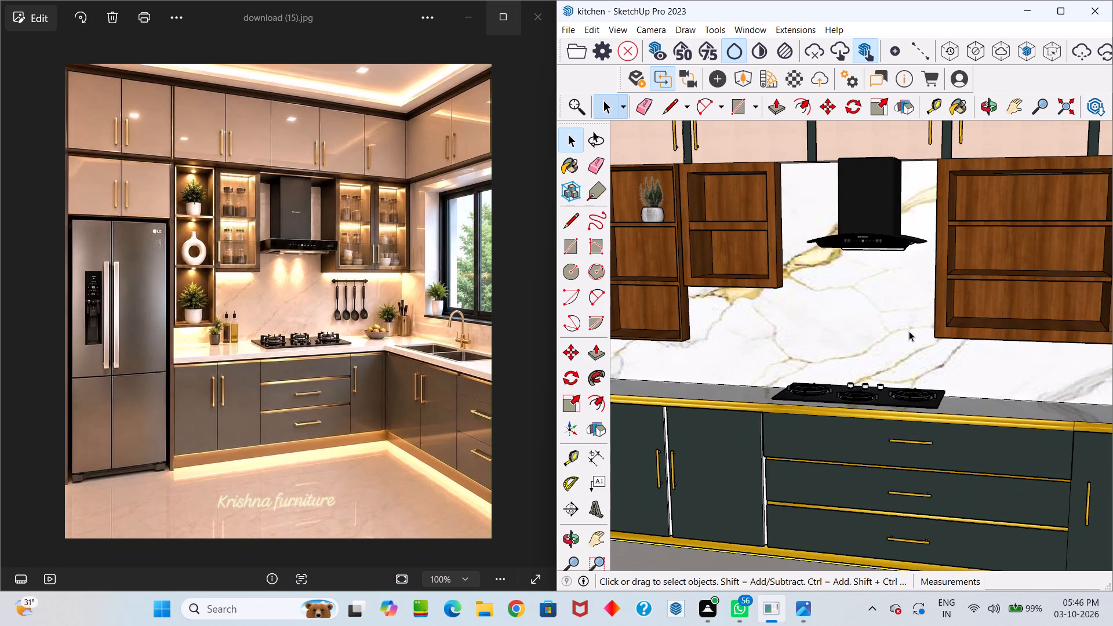
middle_drag(892, 332, 1112, 324)
drag(904, 318, 1112, 324)
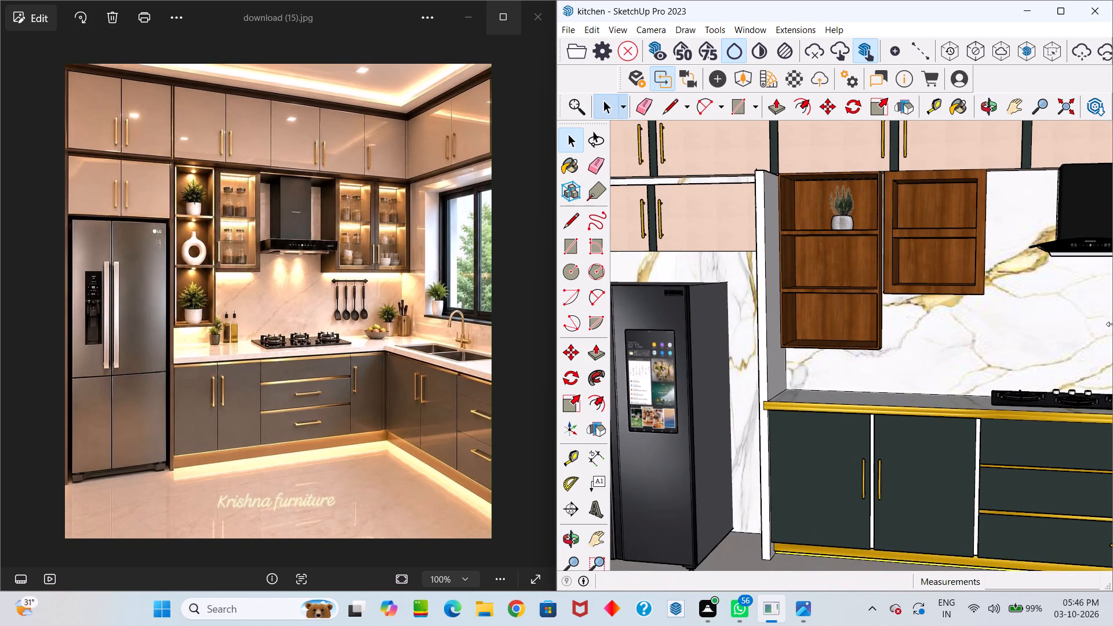
scroll(923, 286, up, 1)
click(836, 211)
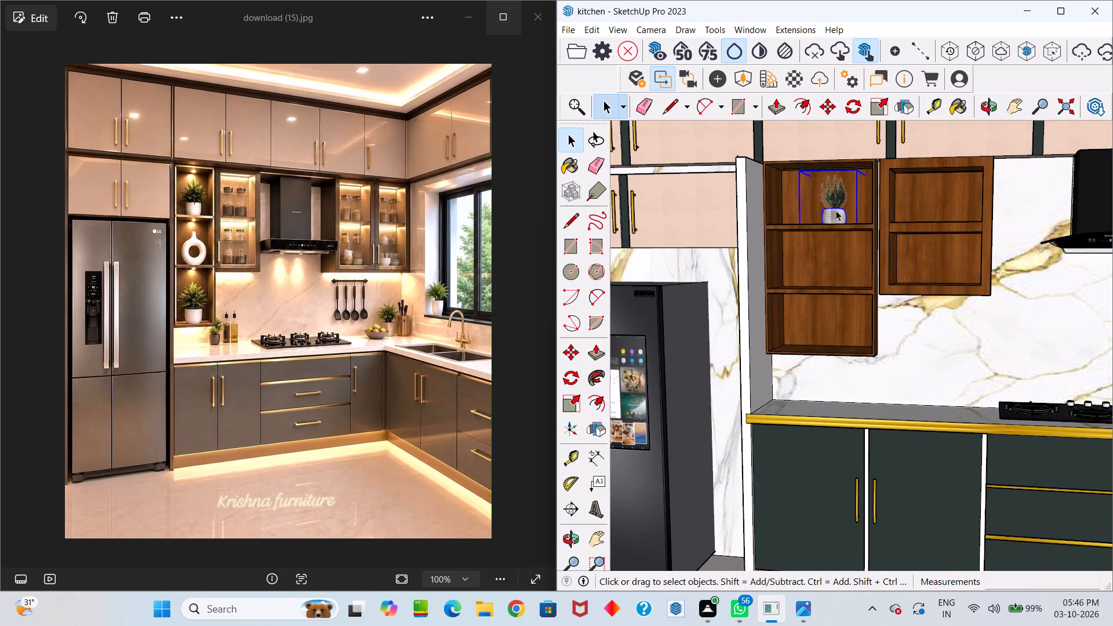
key(m)
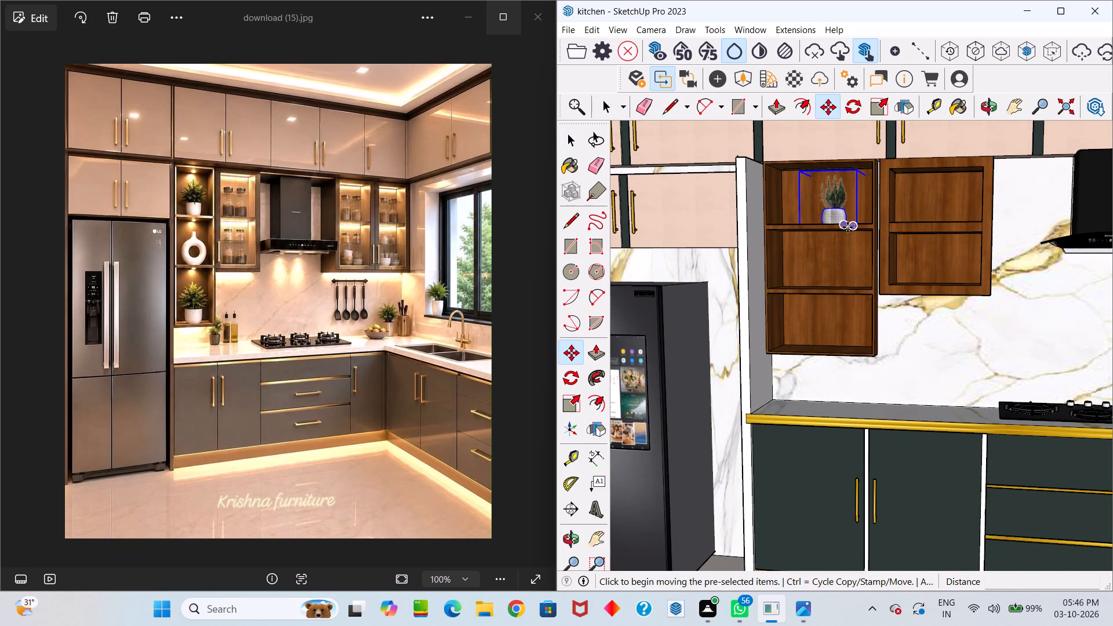
click(848, 227)
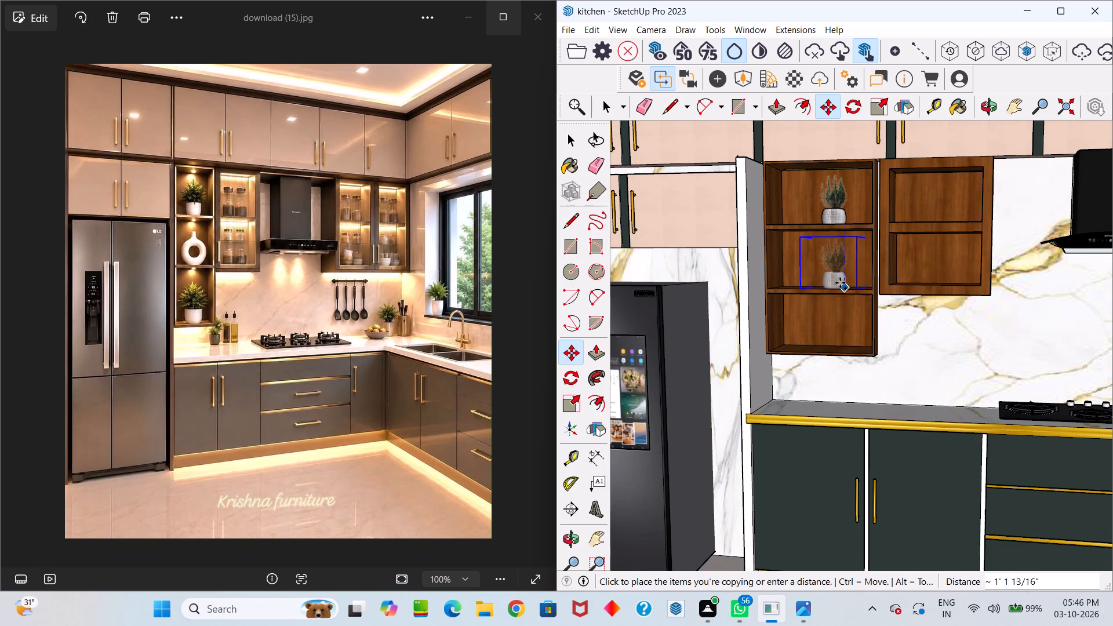
click(843, 345)
key(space)
middle_drag(841, 330, 853, 371)
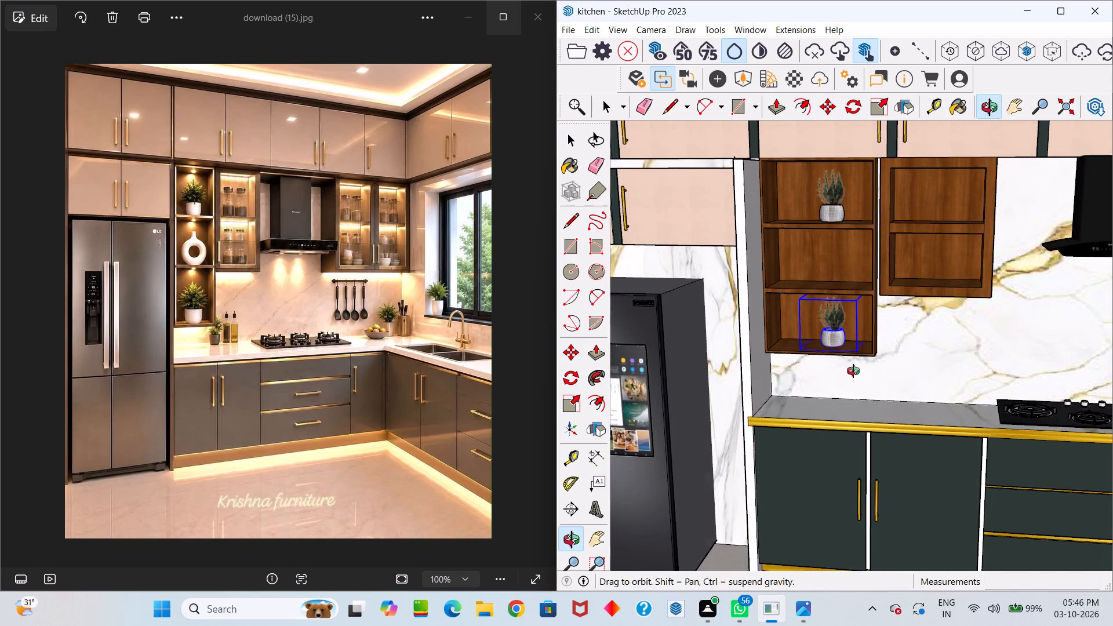
middle_drag(853, 371, 863, 412)
scroll(863, 412, down, 3)
click(904, 297)
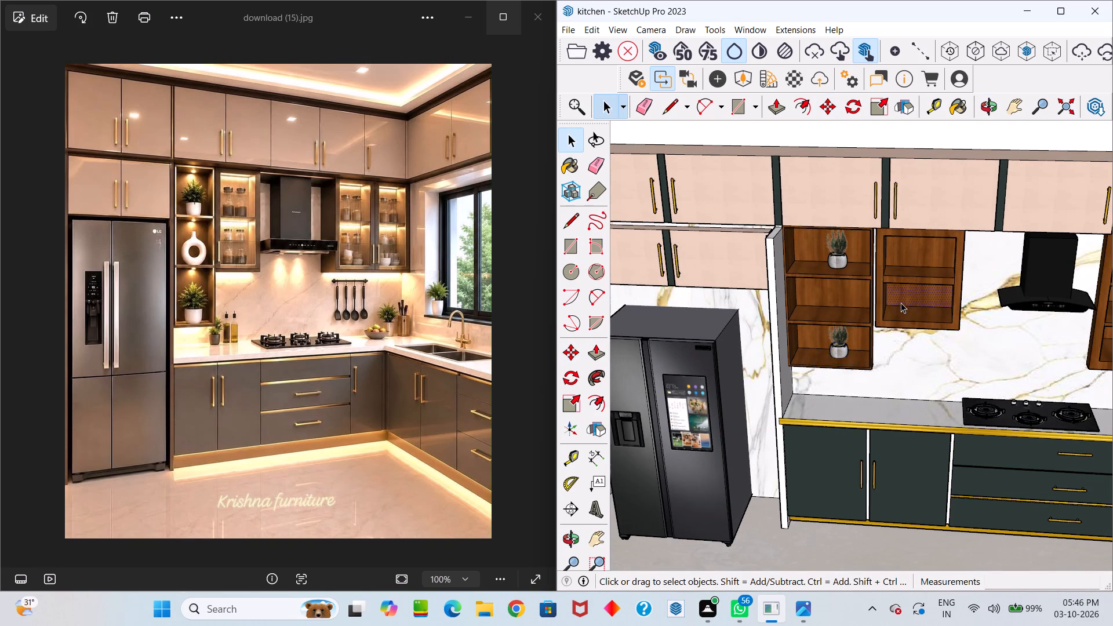
Examine the open shelves, their plants and the counter below against the reference image.
scroll(893, 316, up, 5)
middle_drag(842, 346, 870, 257)
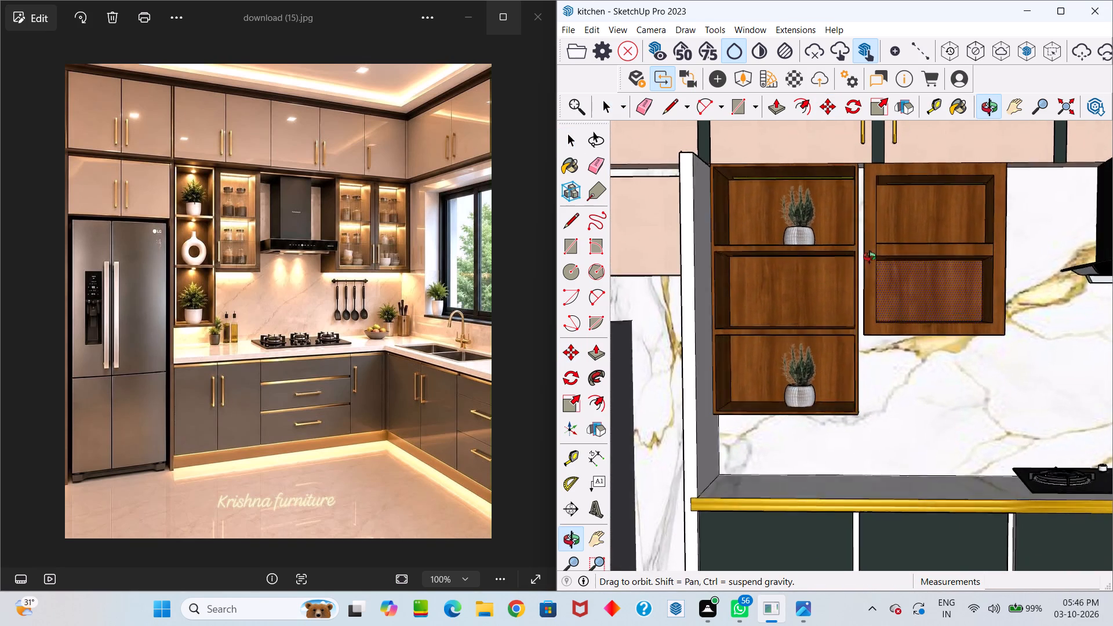
middle_drag(870, 257, 907, 358)
middle_drag(808, 343, 773, 275)
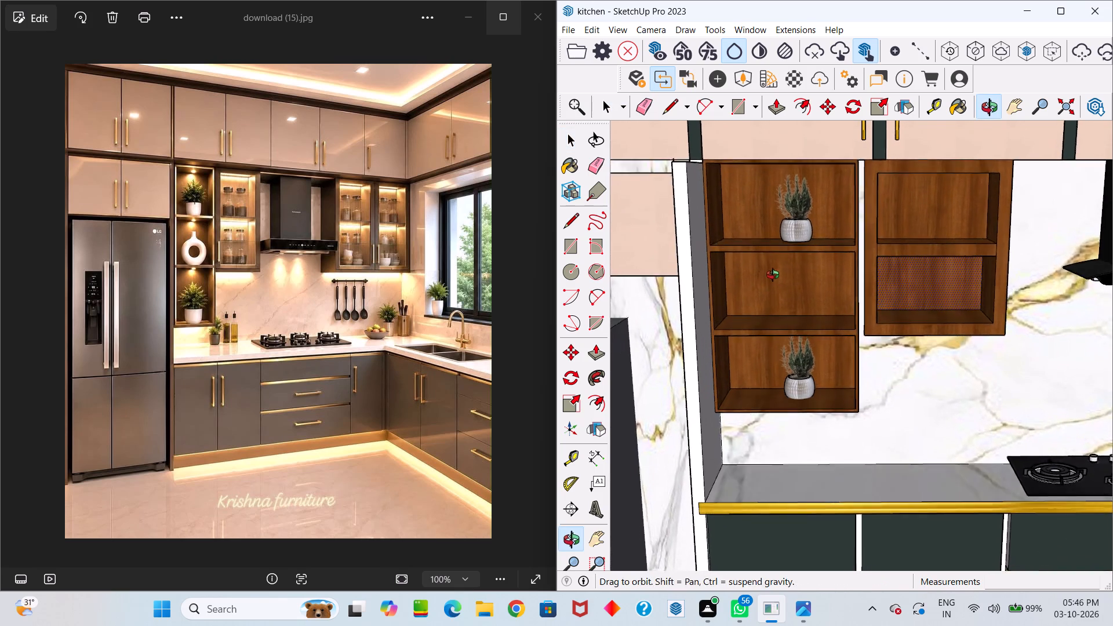
middle_drag(773, 275, 773, 271)
scroll(773, 271, down, 10)
scroll(792, 281, up, 20)
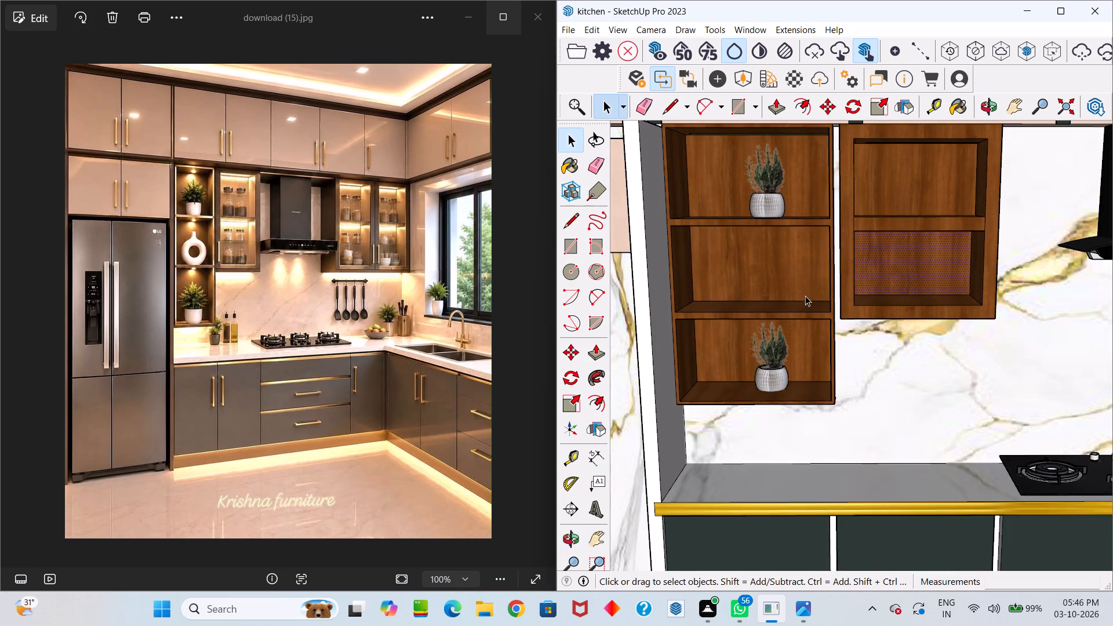
middle_drag(809, 301, 818, 380)
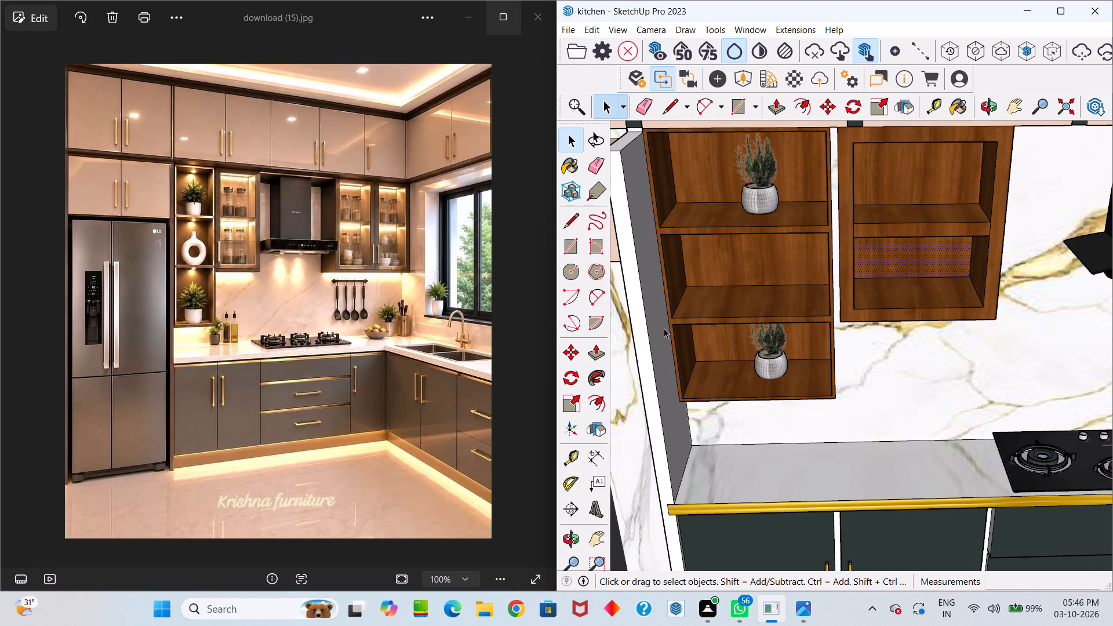
scroll(499, 341, down, 7)
scroll(894, 324, down, 4)
scroll(859, 329, up, 5)
middle_drag(859, 330, 1000, 285)
drag(853, 331, 1000, 285)
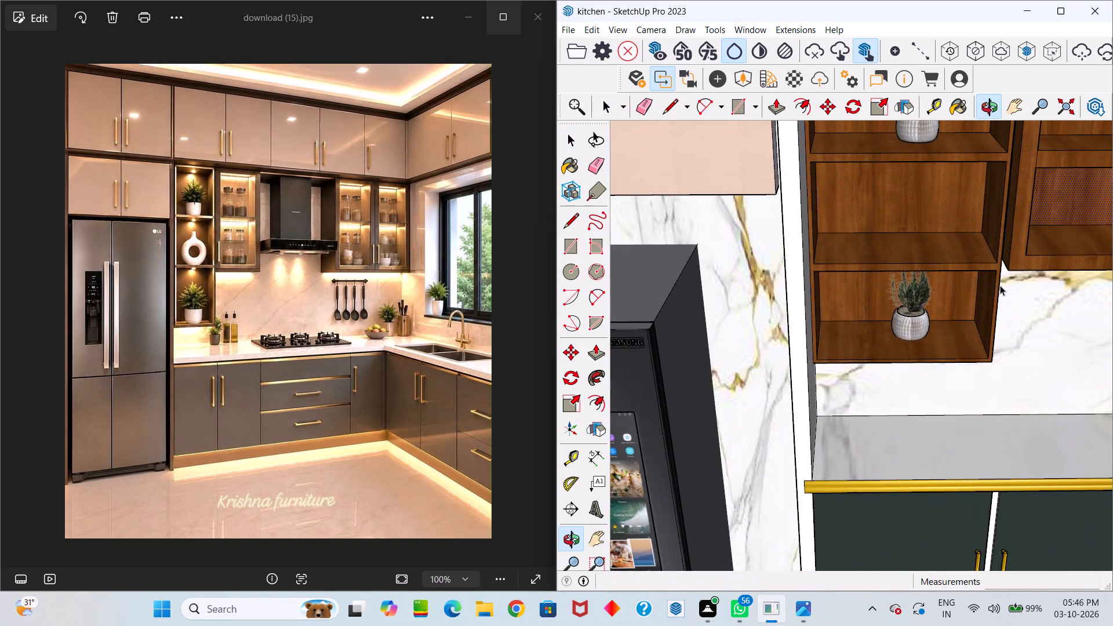
scroll(970, 306, down, 3)
middle_drag(962, 308, 752, 359)
drag(942, 306, 754, 359)
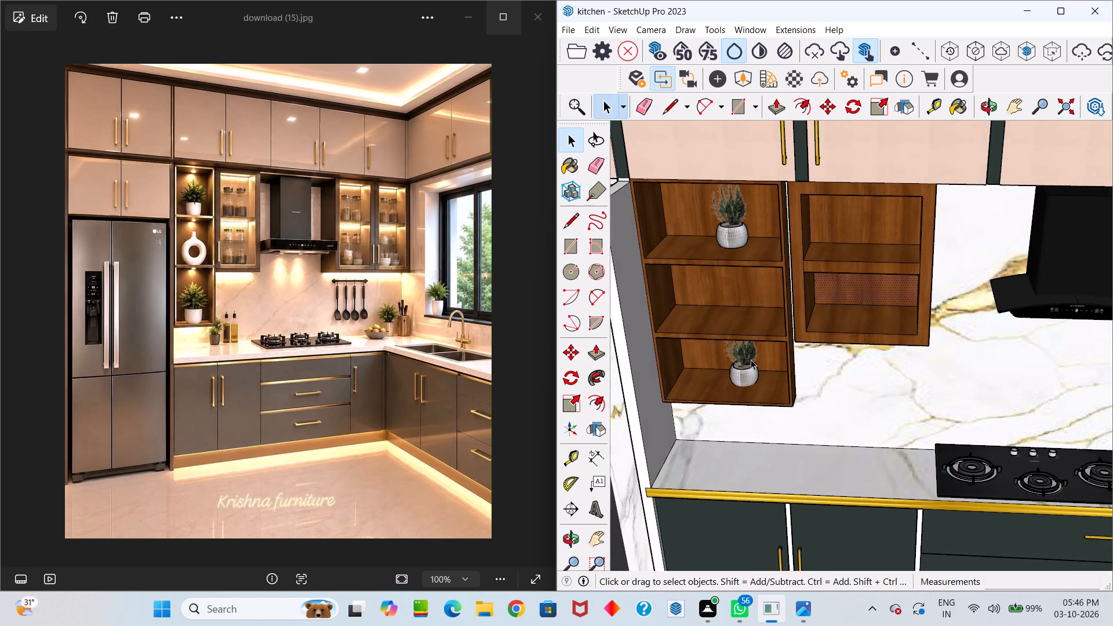
scroll(769, 351, up, 4)
middle_drag(786, 345, 794, 274)
scroll(790, 303, down, 3)
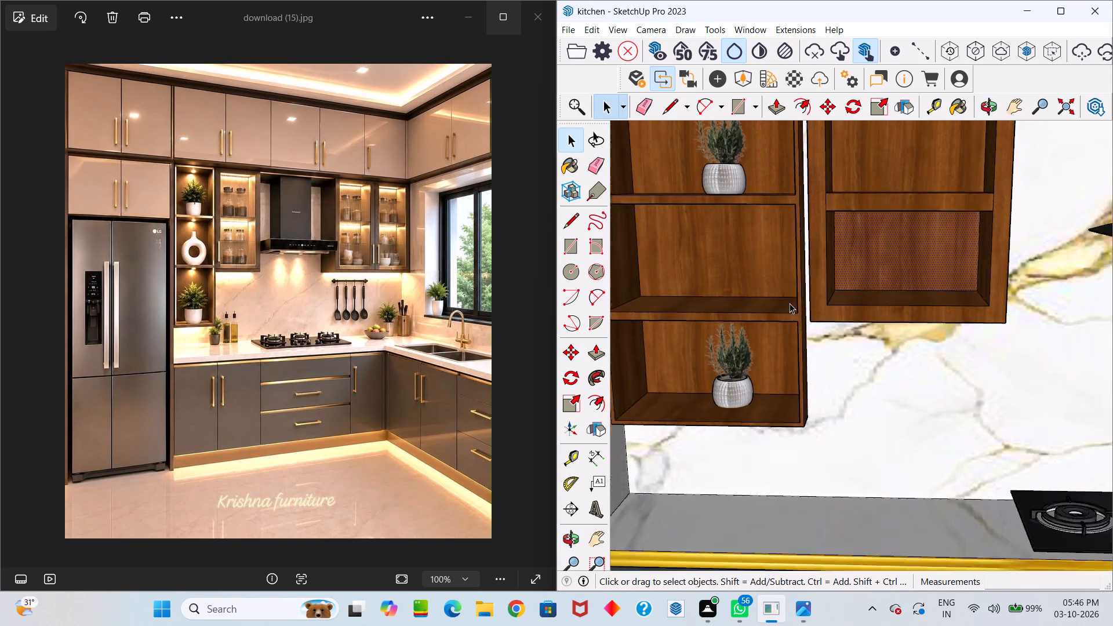
scroll(790, 303, down, 2)
click(847, 214)
scroll(847, 214, down, 5)
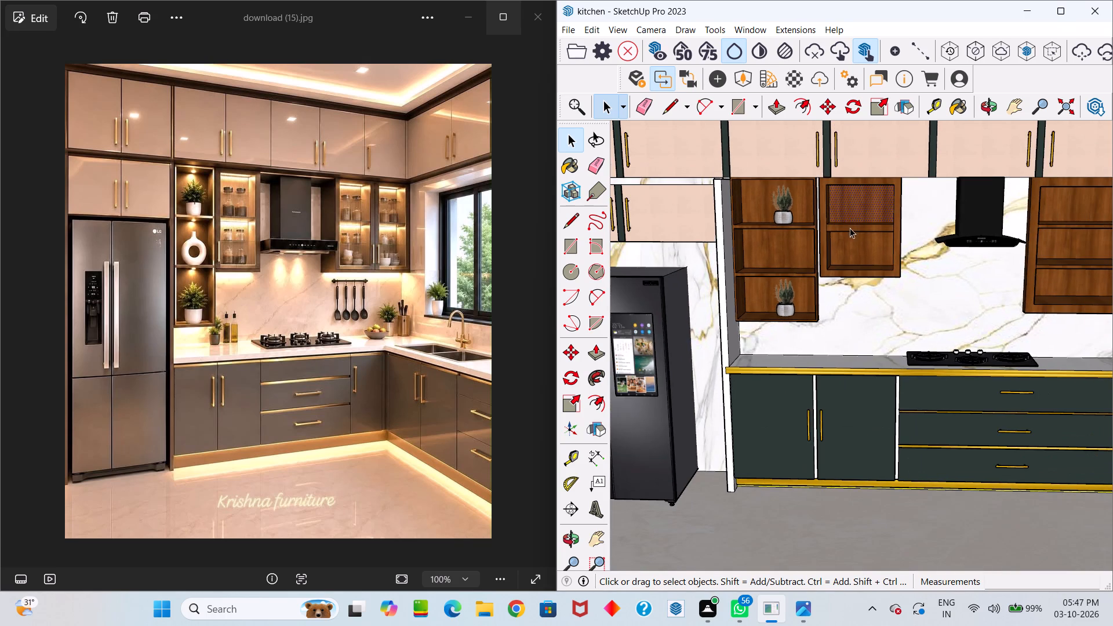
middle_drag(853, 249, 832, 301)
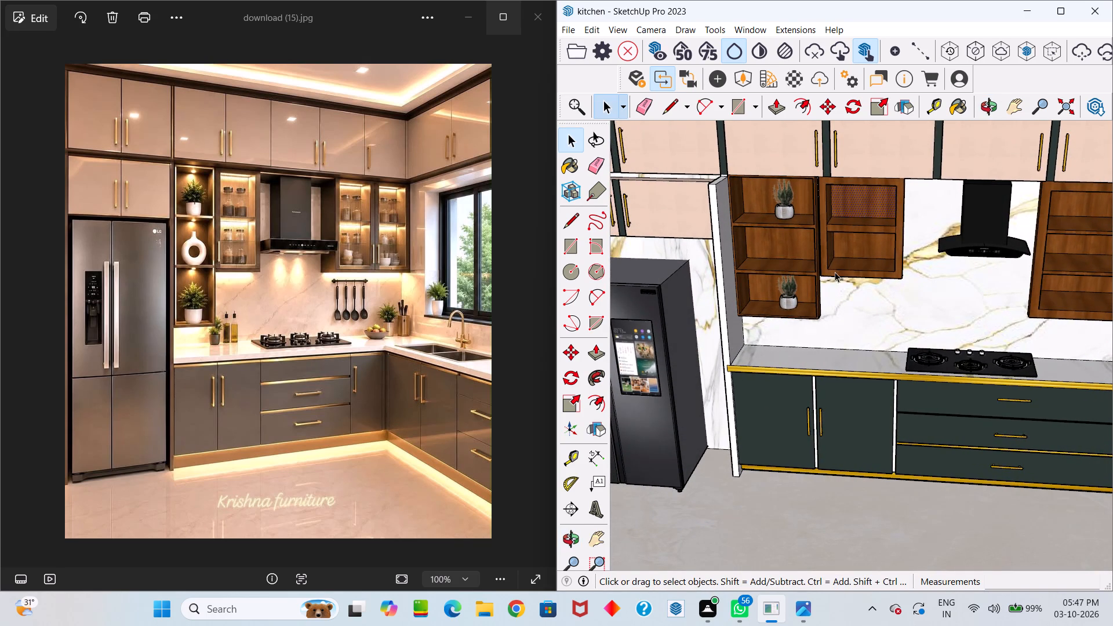
Examine the open shelves, brown wall cabinets, hob counter and base cabinets from several viewpoints against the reference image.
click(859, 248)
scroll(857, 248, up, 5)
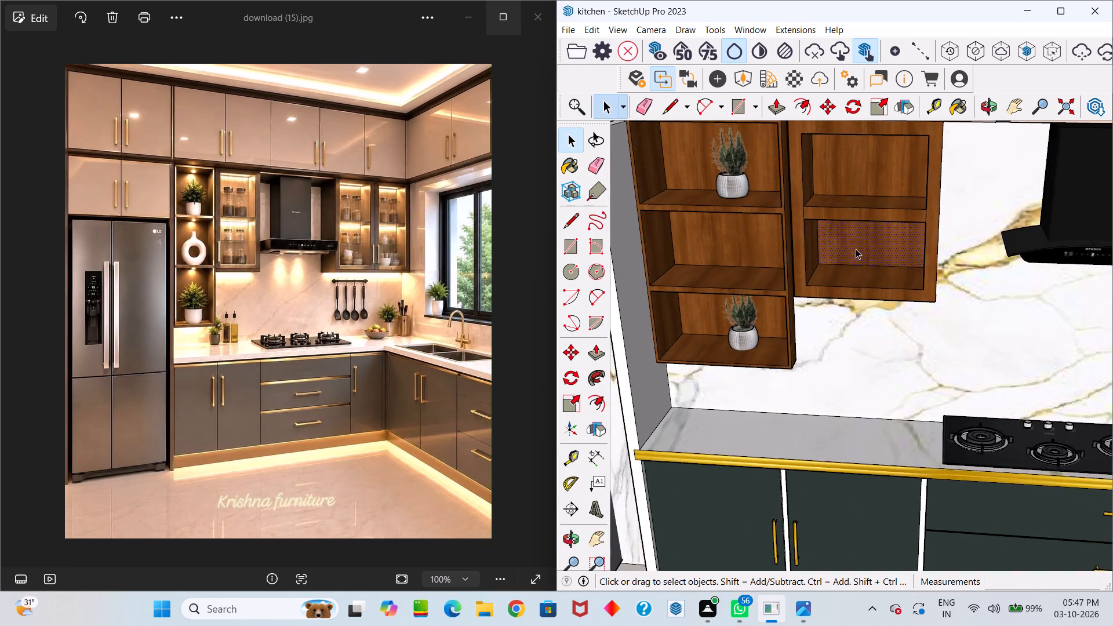
scroll(856, 249, up, 6)
scroll(852, 253, down, 3)
middle_drag(854, 268, 836, 352)
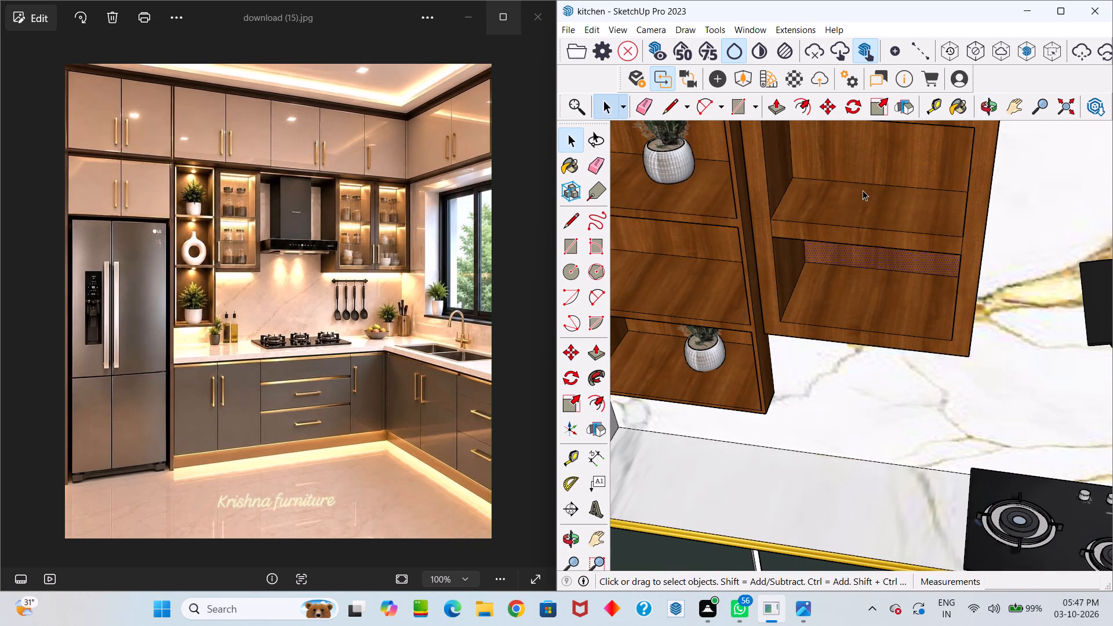
scroll(830, 279, down, 11)
middle_drag(828, 284, 828, 284)
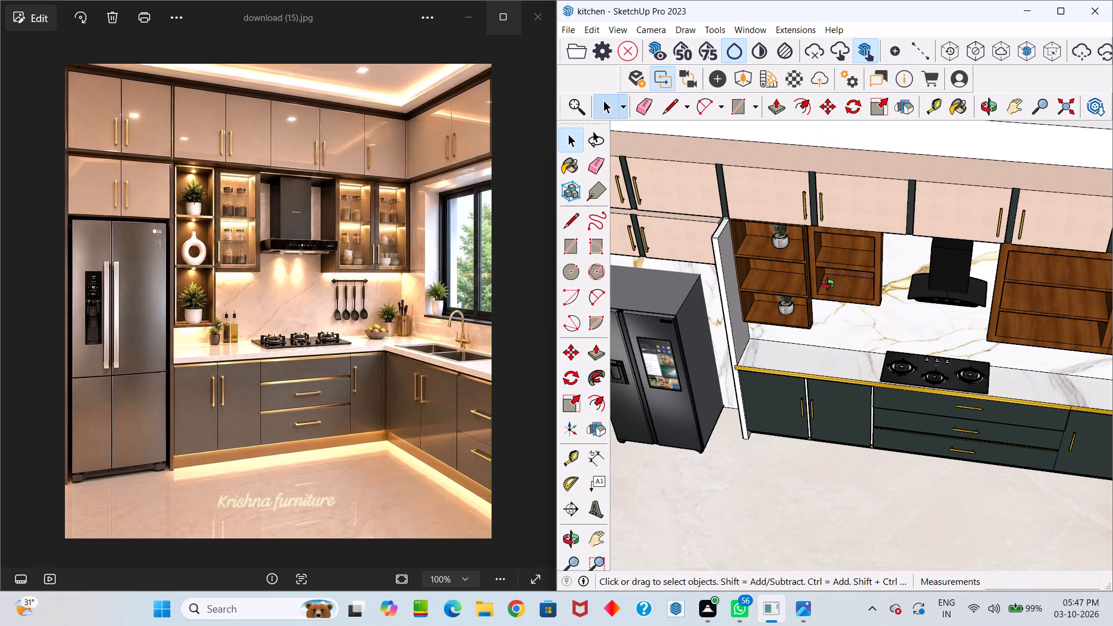
drag(828, 284, 996, 236)
middle_drag(828, 284, 996, 236)
scroll(996, 235, down, 1)
middle_drag(996, 235, 802, 283)
drag(996, 235, 803, 286)
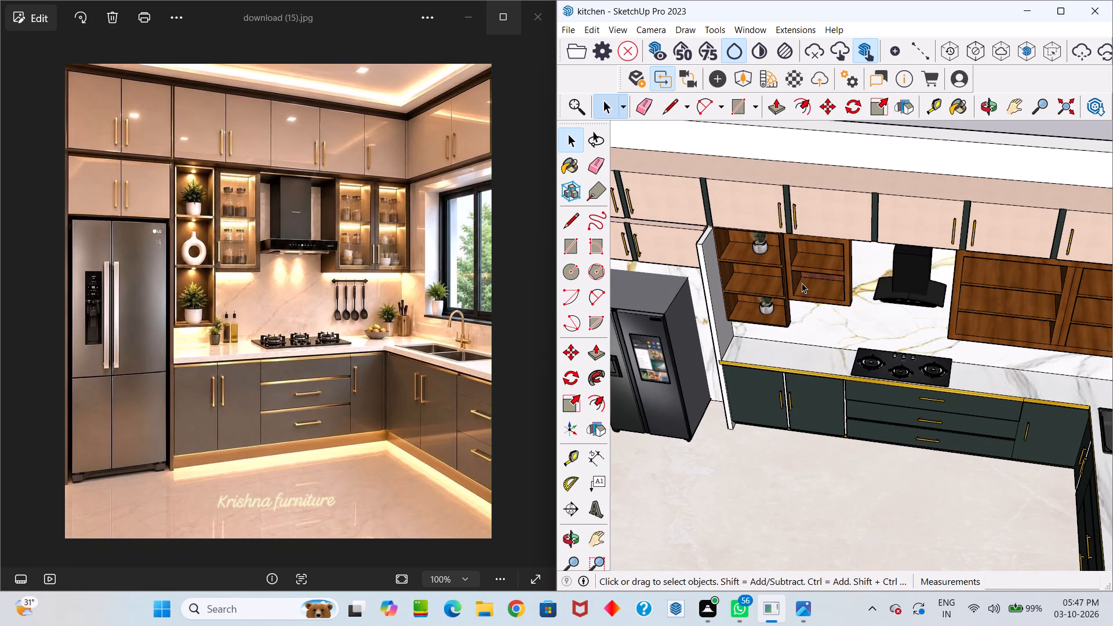
middle_drag(809, 277, 880, 166)
middle_drag(865, 181, 859, 282)
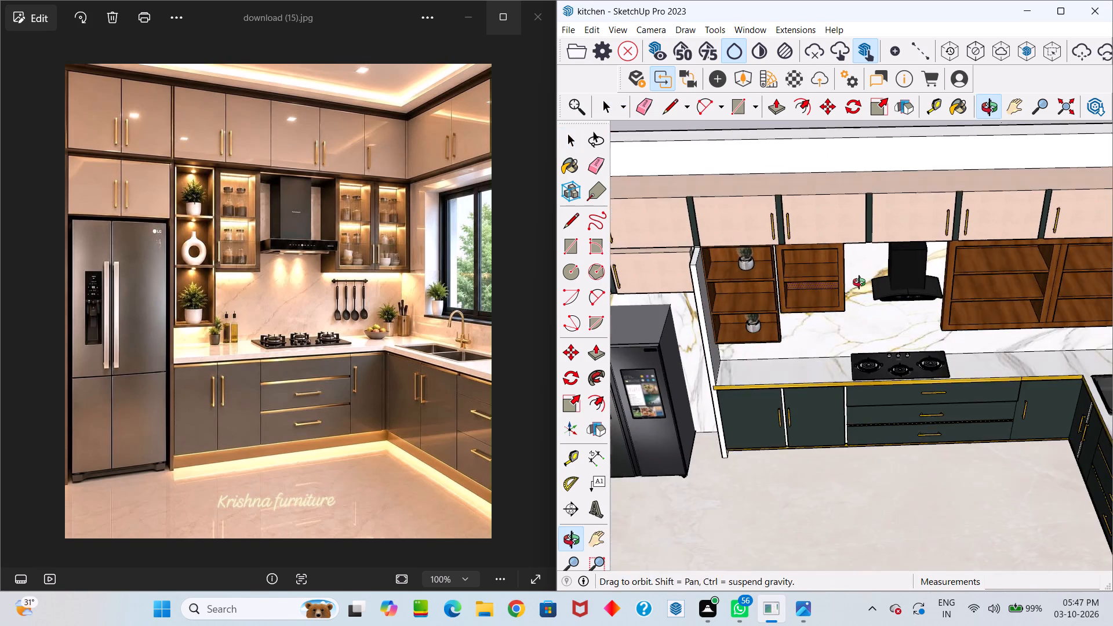
middle_drag(859, 282, 859, 283)
scroll(836, 370, up, 5)
middle_drag(828, 387, 995, 333)
drag(827, 387, 995, 333)
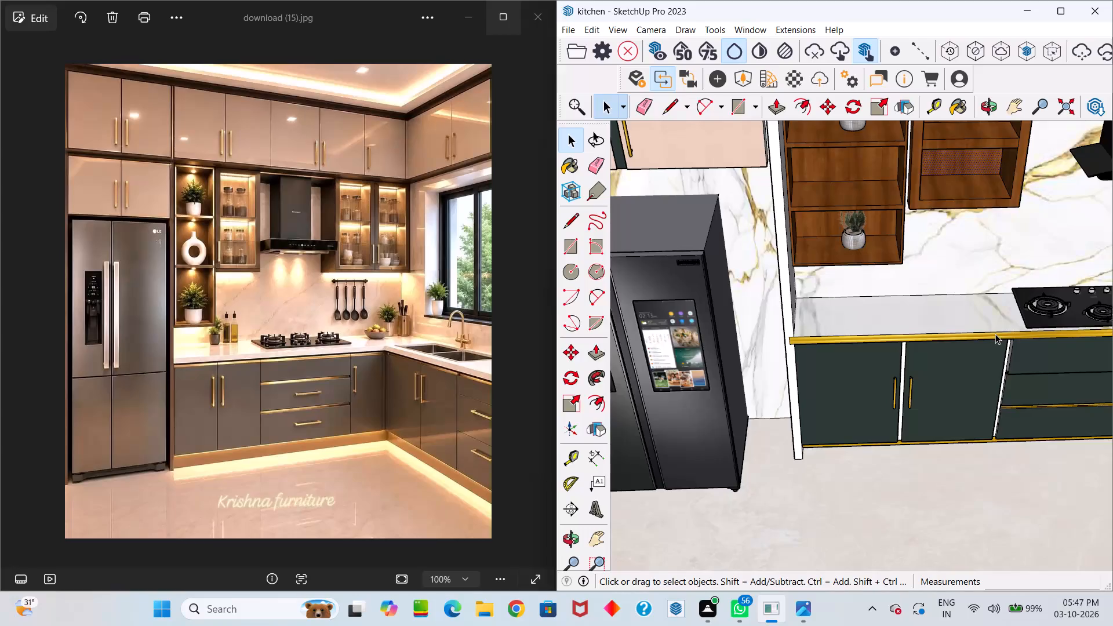
scroll(988, 328, up, 2)
middle_drag(985, 327, 968, 452)
drag(985, 327, 981, 411)
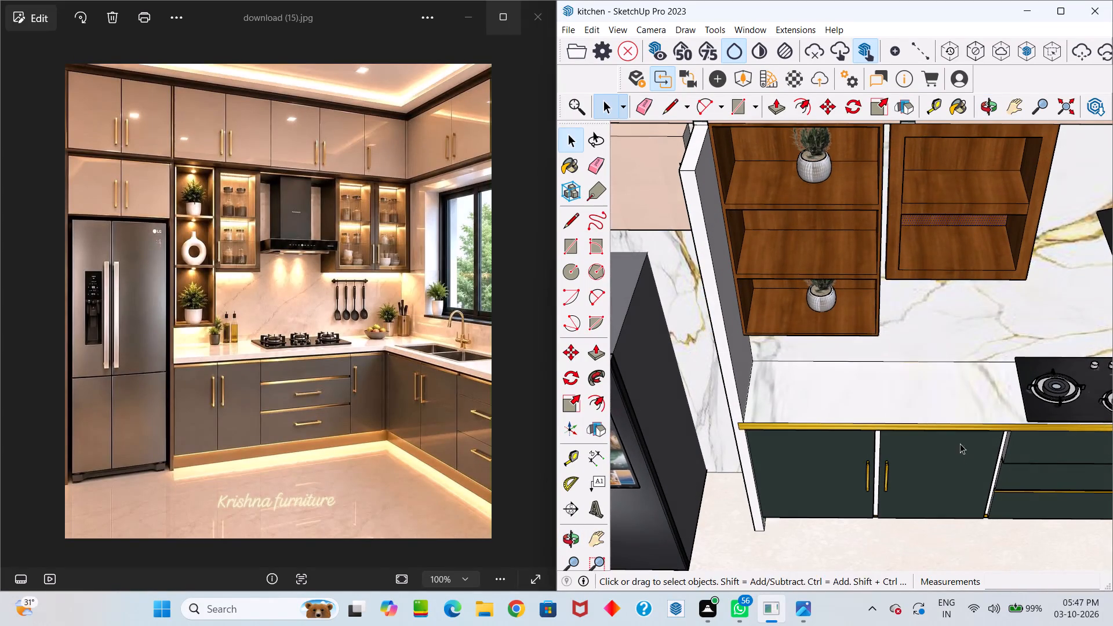
middle_drag(954, 429, 930, 265)
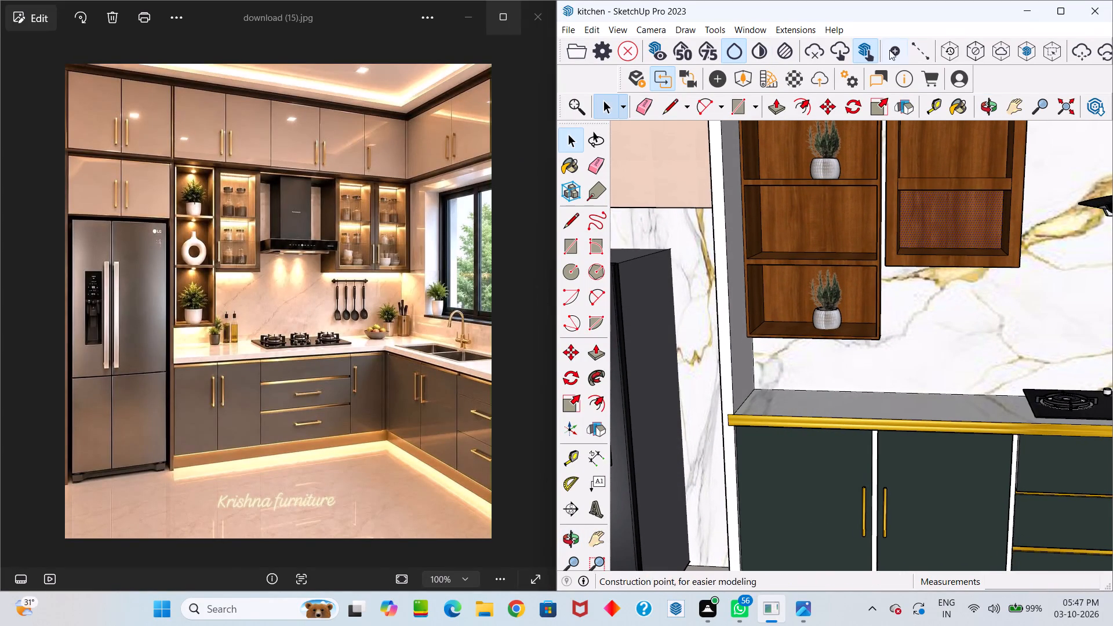
scroll(687, 228, down, 5)
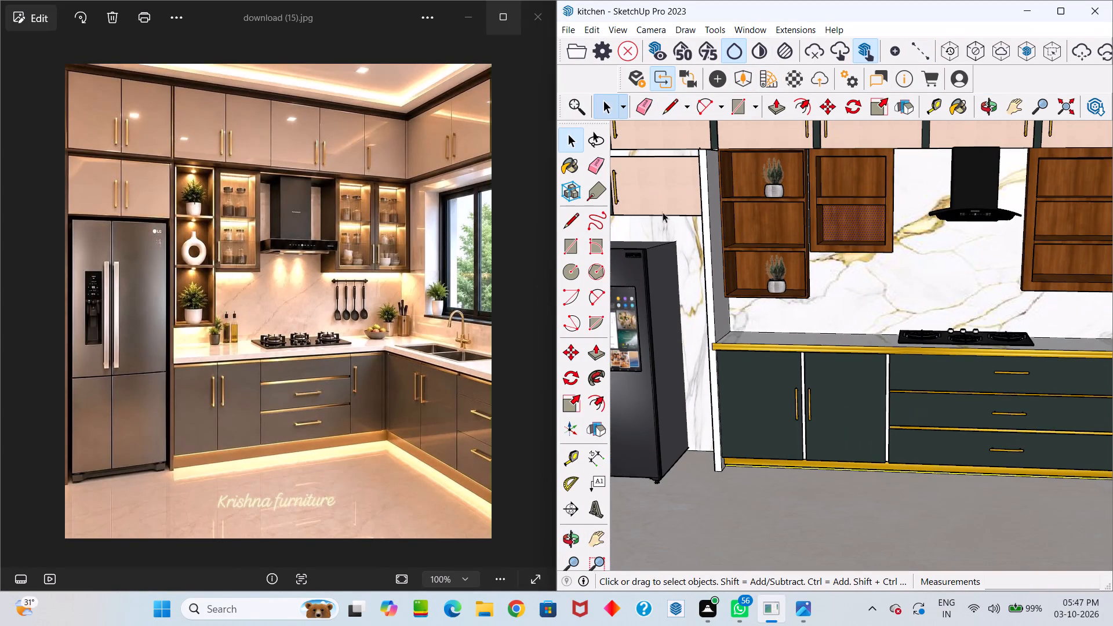
Browse and preview the importable models in the Downloads folder for kitchen accessories.
click(573, 30)
click(607, 247)
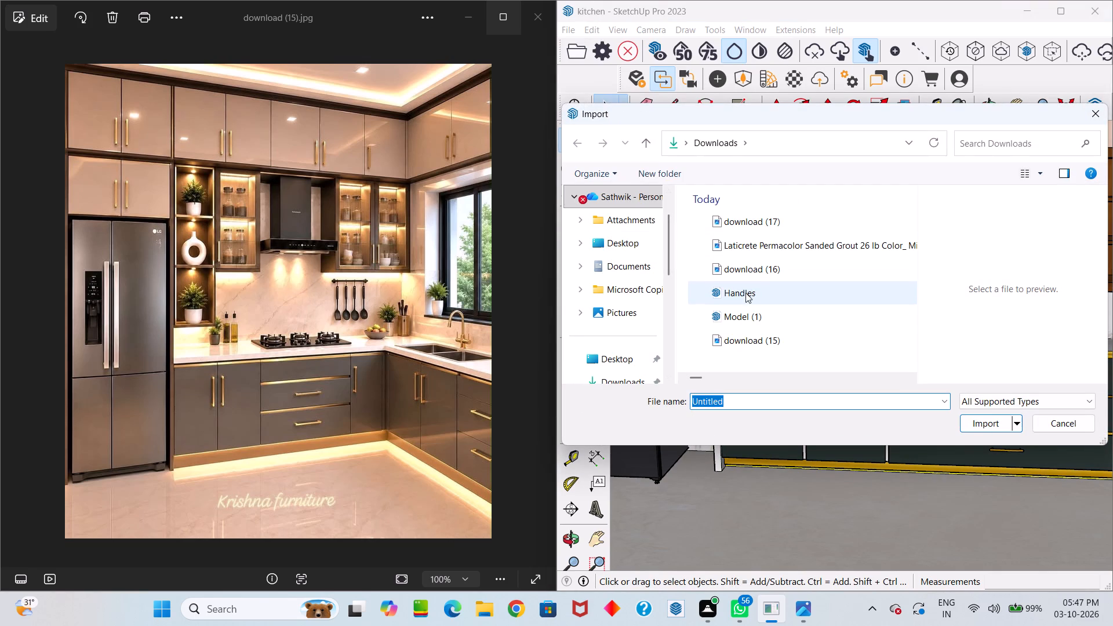
right_click(745, 293)
click(729, 321)
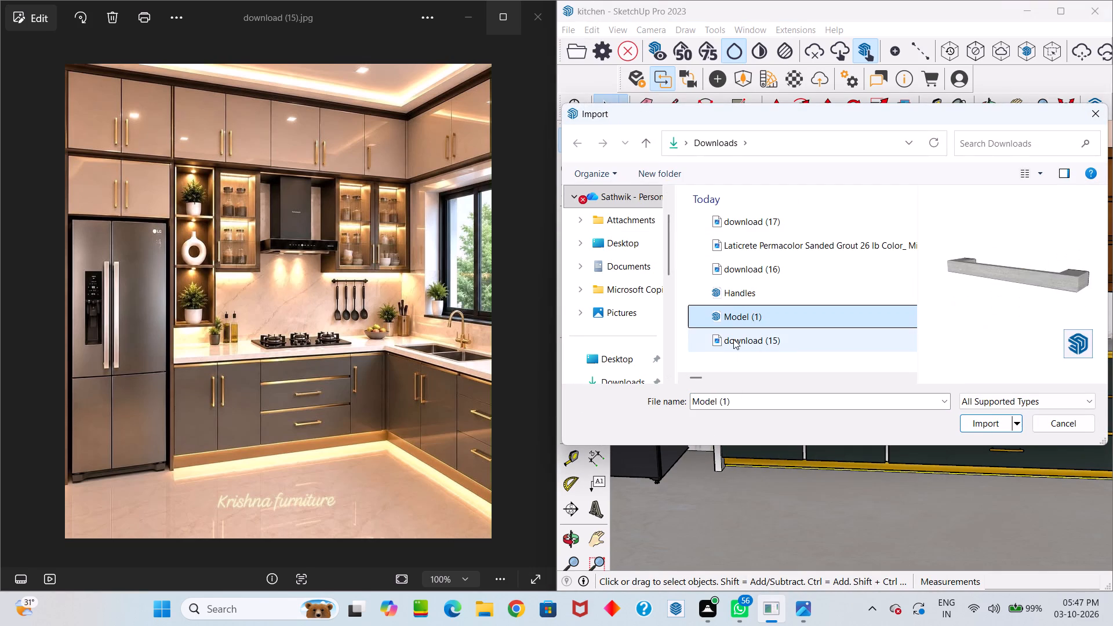
click(733, 339)
scroll(748, 293, down, 4)
click(743, 315)
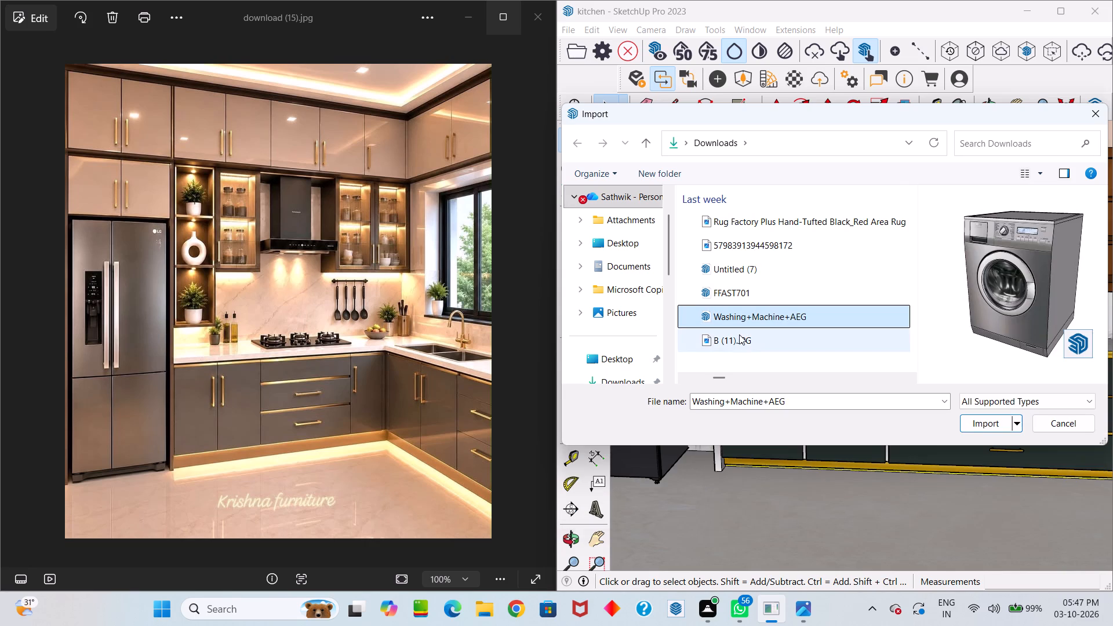
click(739, 334)
scroll(739, 327, down, 7)
click(753, 249)
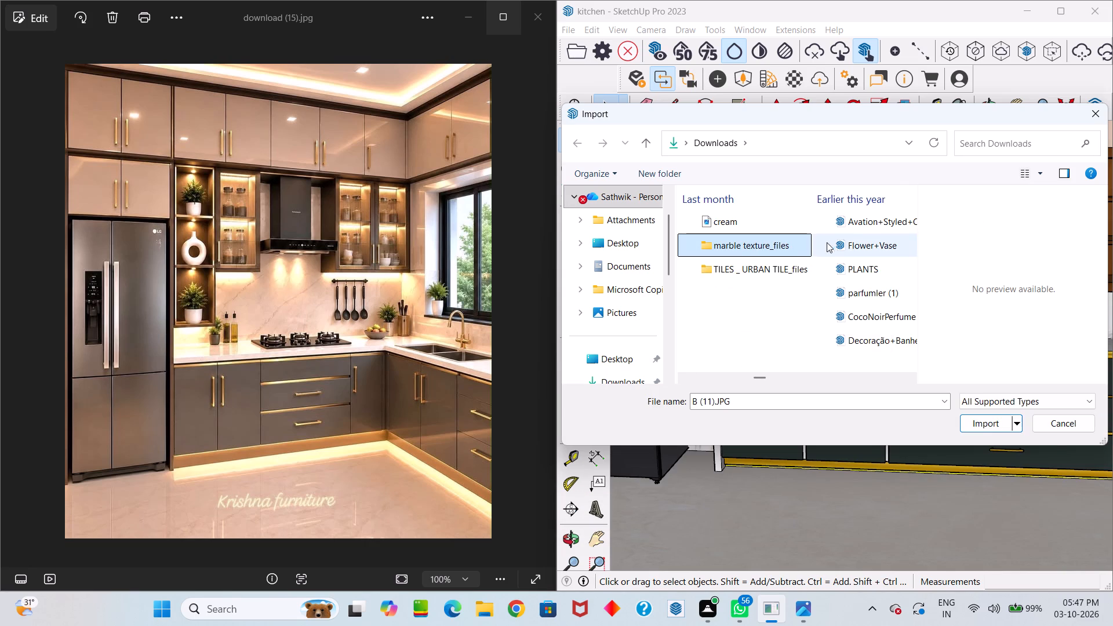
click(847, 237)
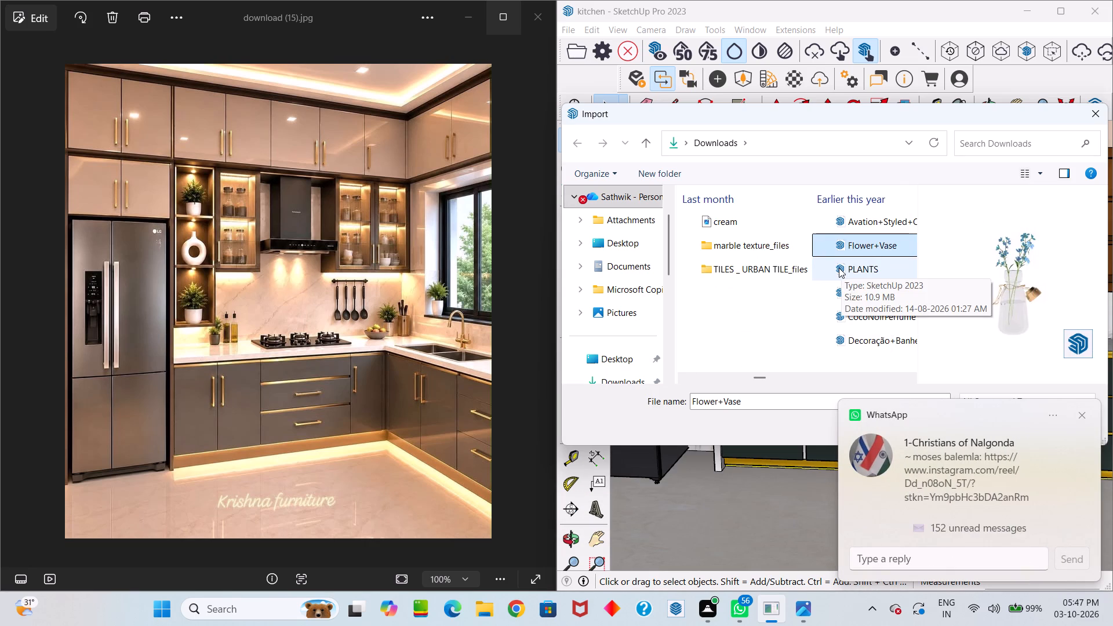
click(844, 292)
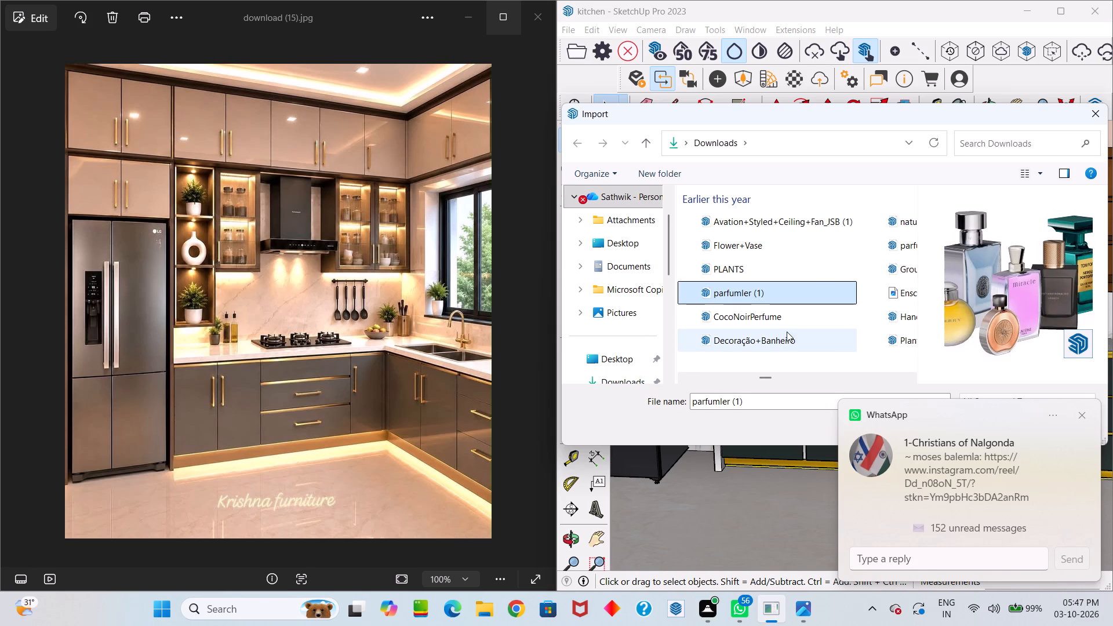
click(786, 326)
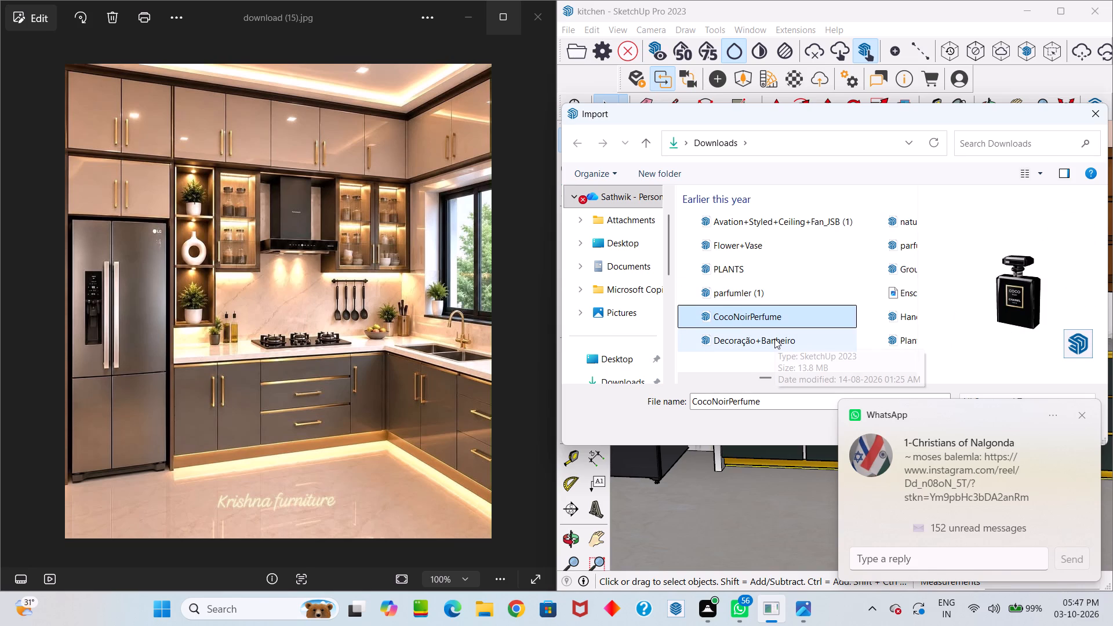
click(774, 339)
scroll(785, 315, down, 3)
click(784, 313)
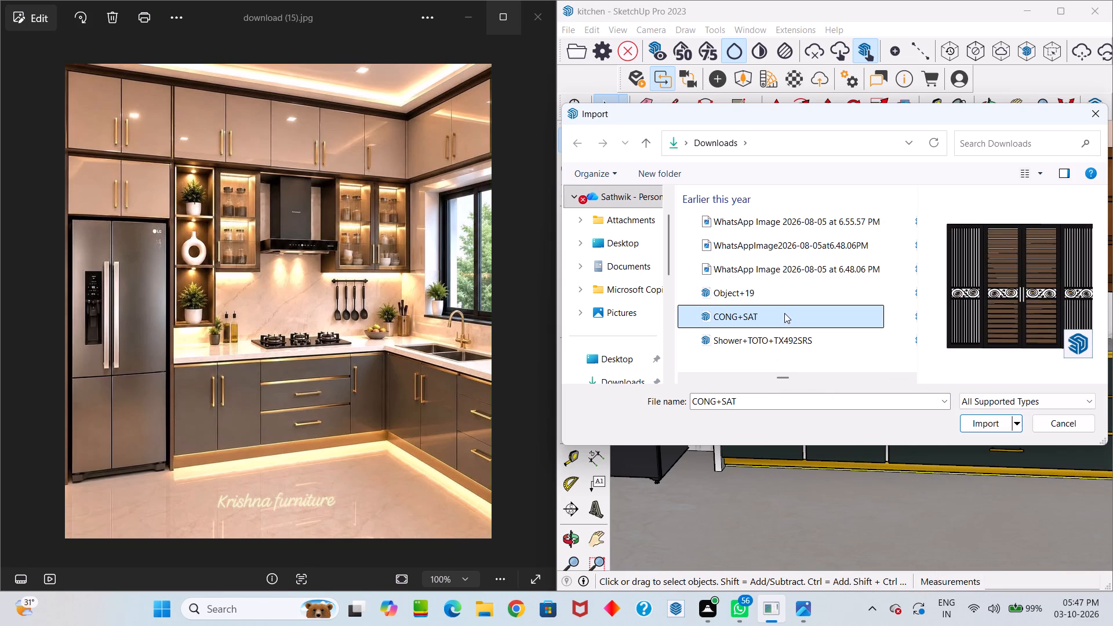
click(781, 343)
scroll(784, 320, down, 2)
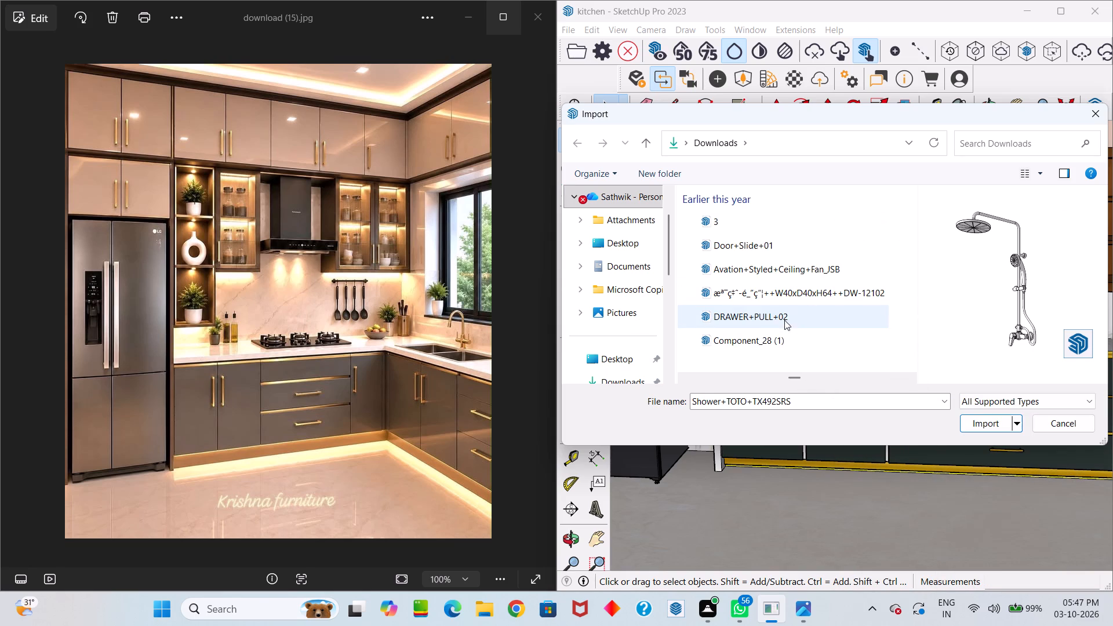
click(784, 318)
click(785, 294)
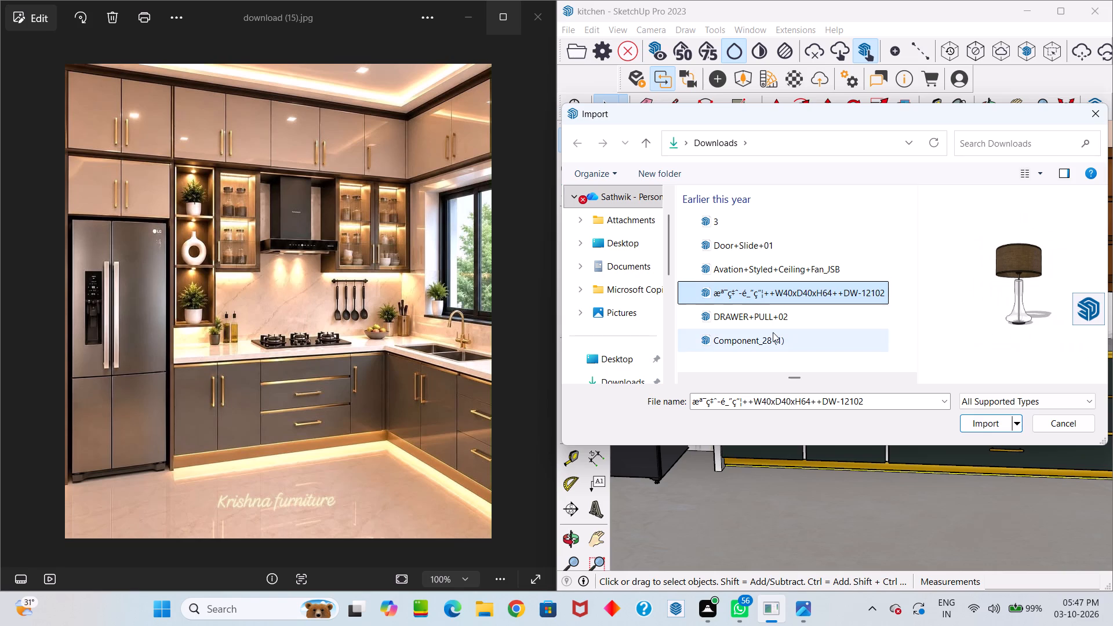
click(773, 333)
scroll(775, 319, down, 1)
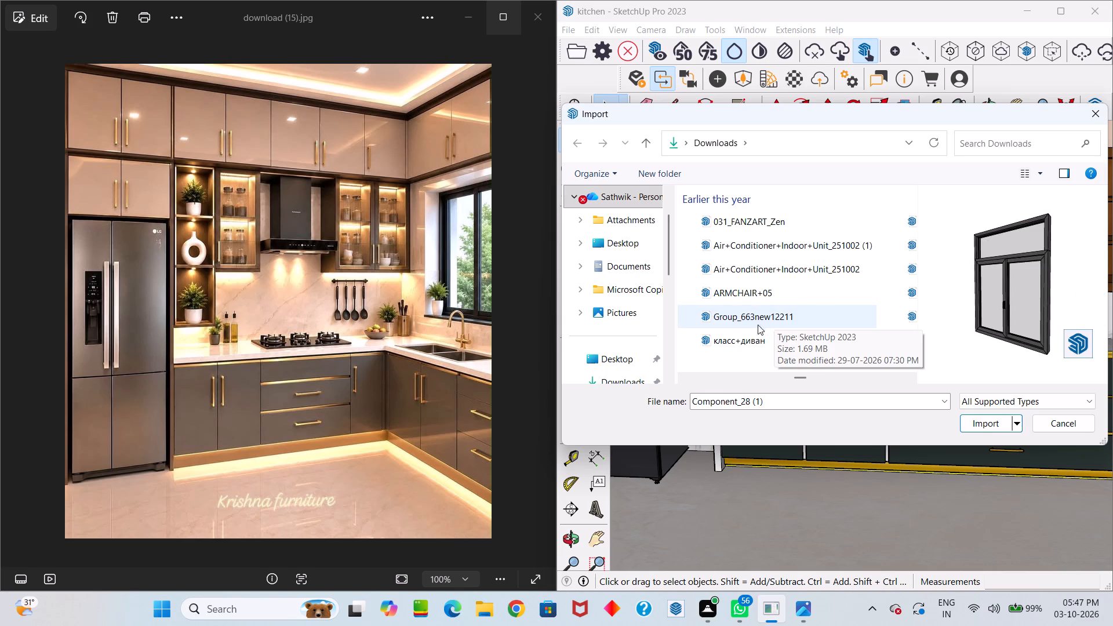
click(742, 337)
scroll(742, 335, down, 2)
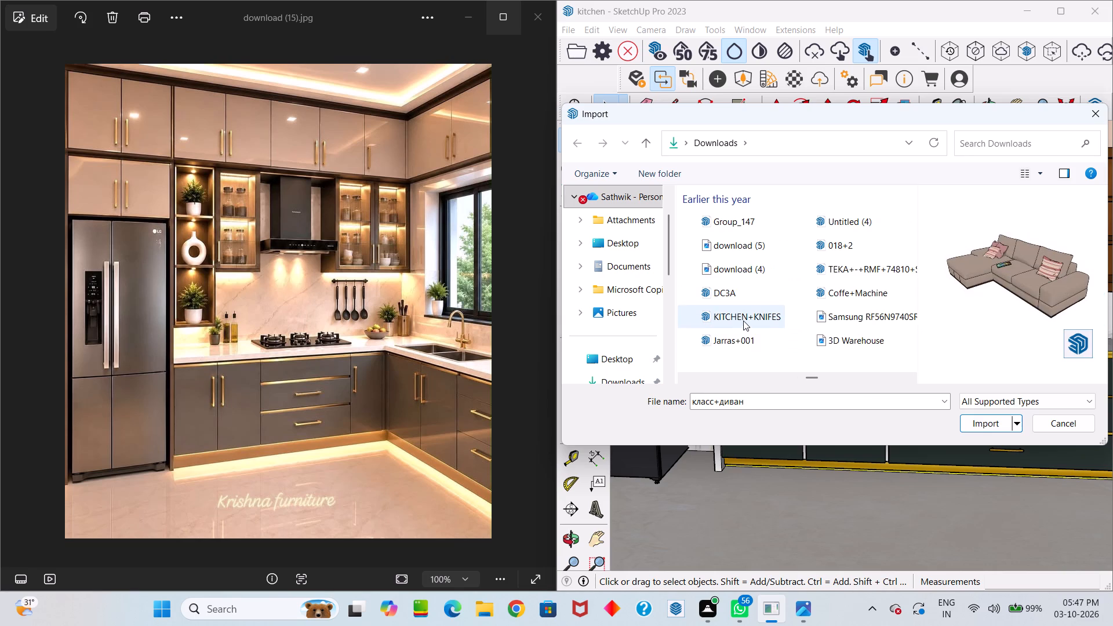
click(743, 321)
click(744, 336)
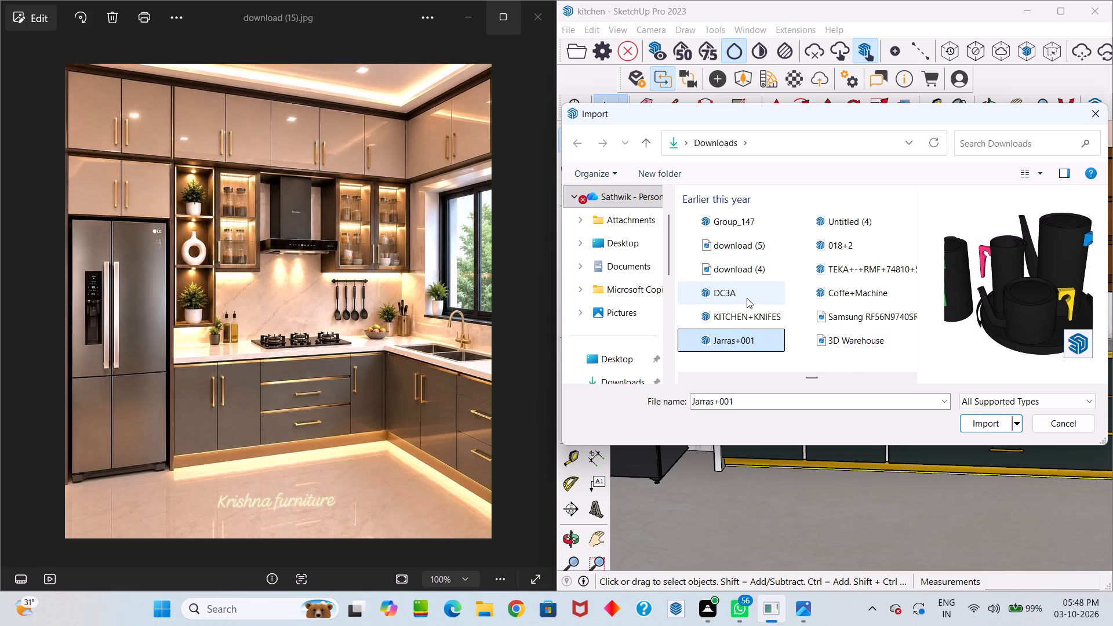
Import the DC3A spice jar model and place it on the floor in front of the base cabinets.
click(747, 298)
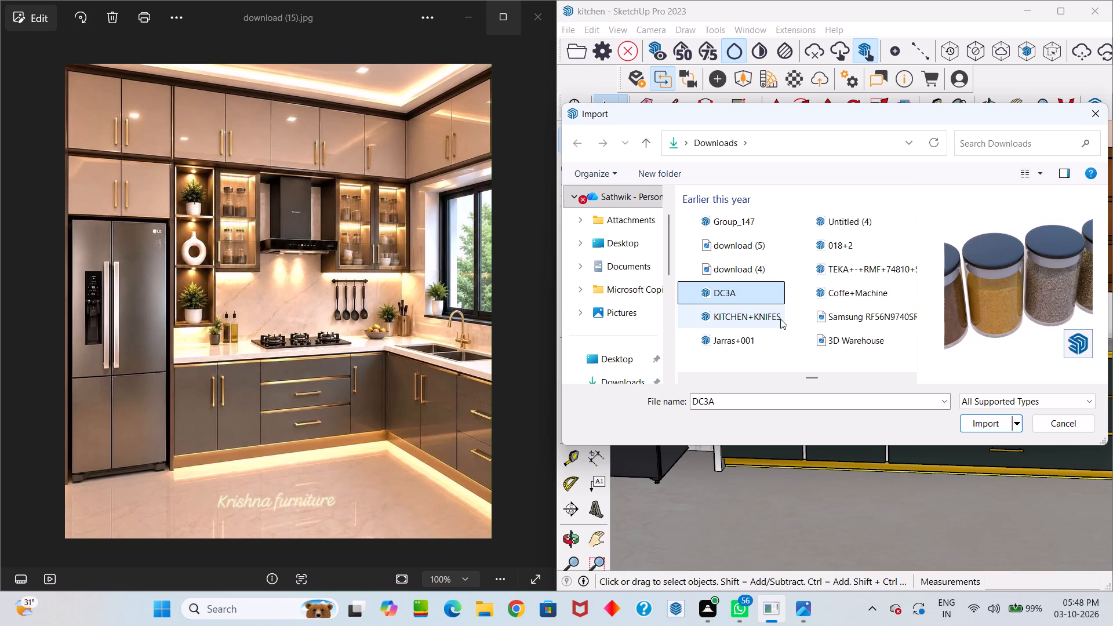
click(992, 420)
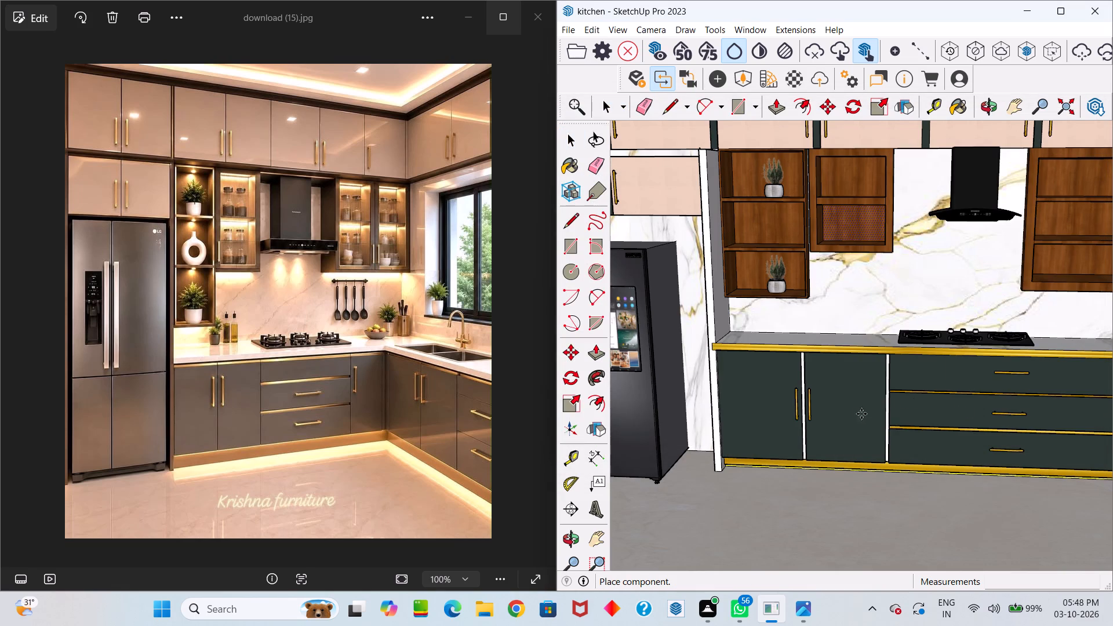
click(826, 525)
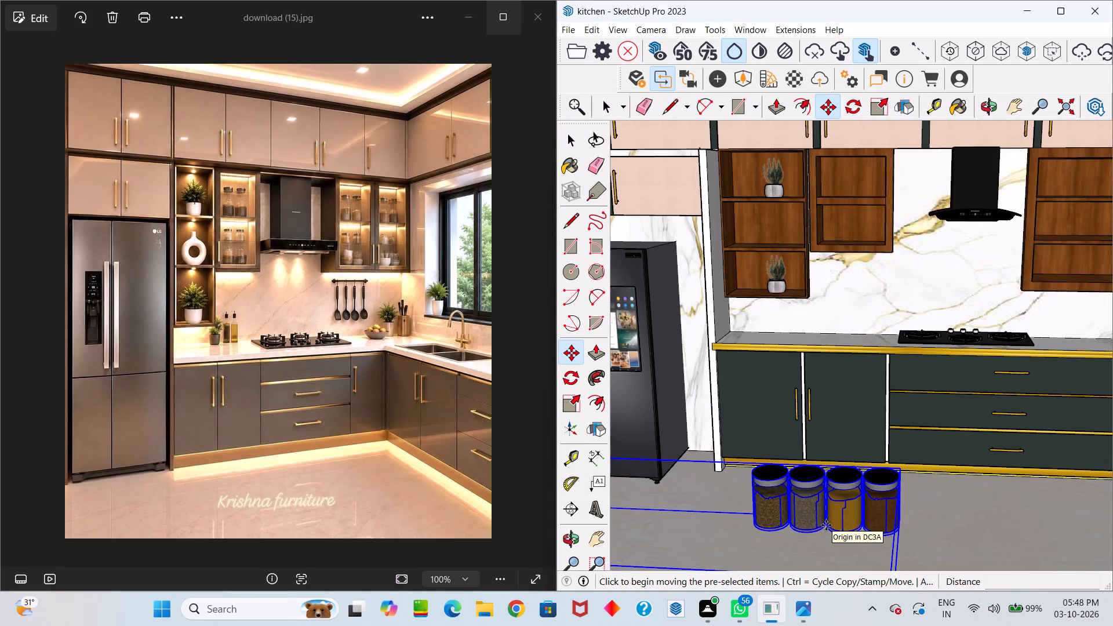
Explode the imported DC3A jar component, including the group nested inside it.
scroll(826, 525, down, 2)
scroll(825, 525, up, 17)
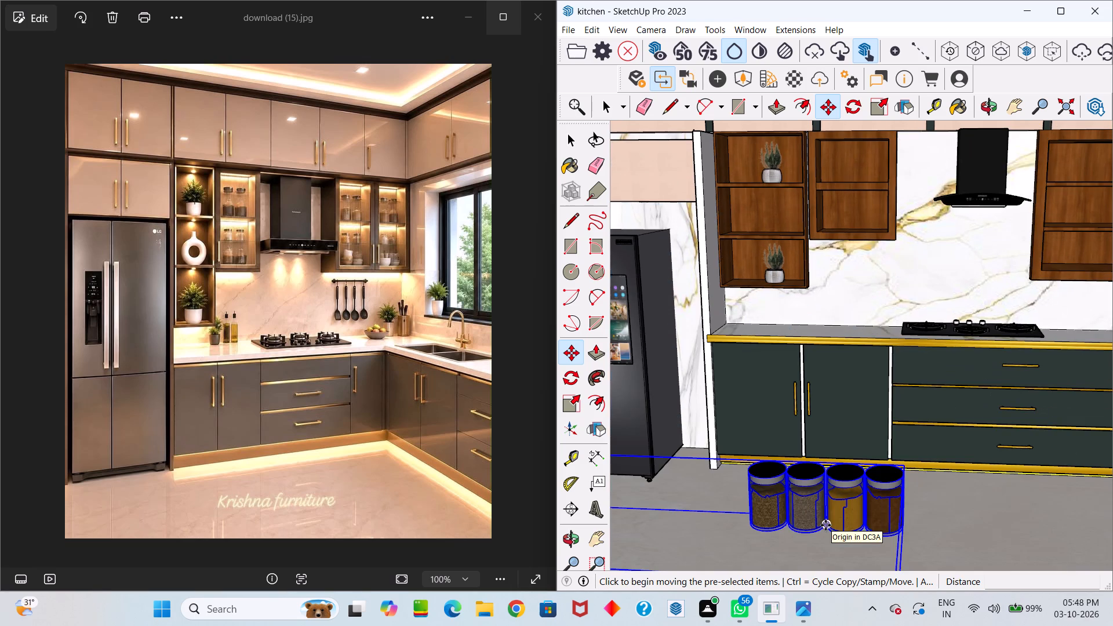
right_click(825, 525)
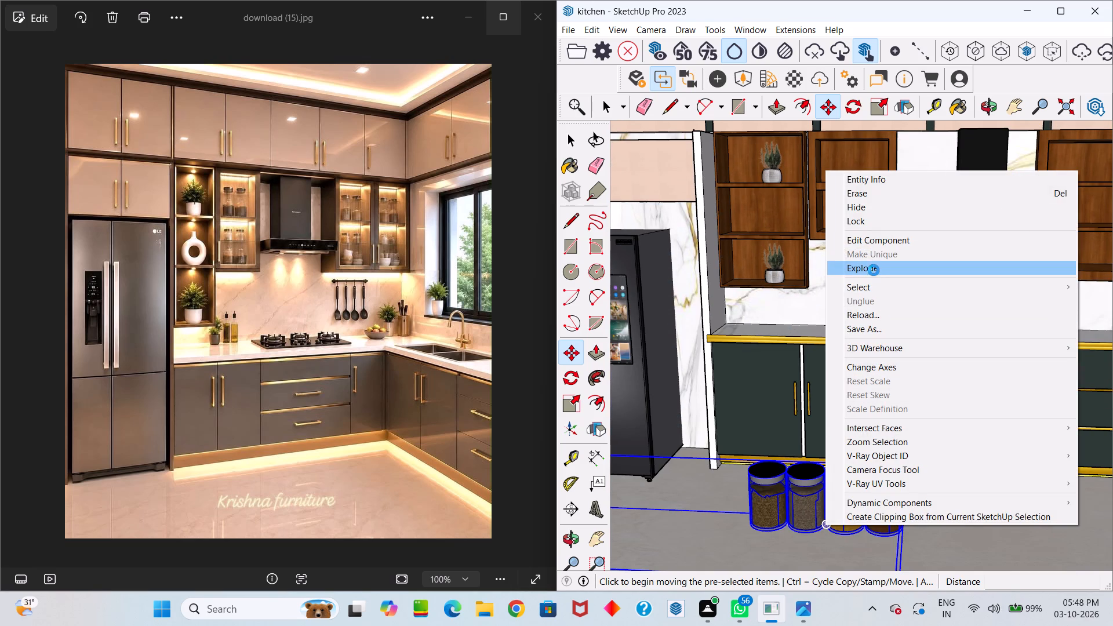
drag(874, 270, 872, 264)
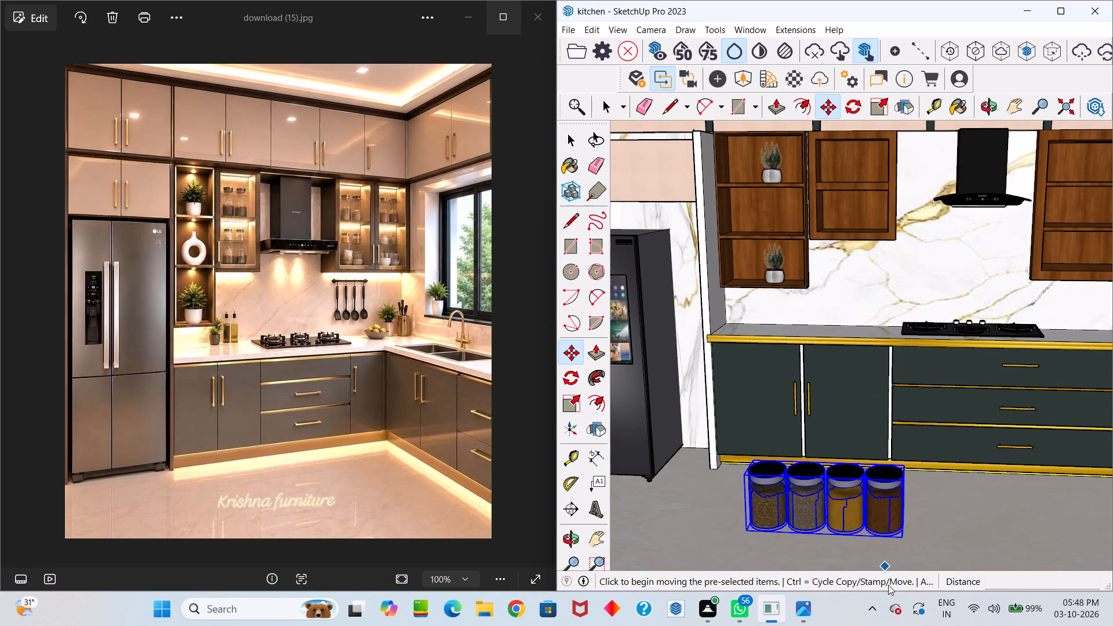
key(space)
scroll(865, 529, up, 4)
click(870, 494)
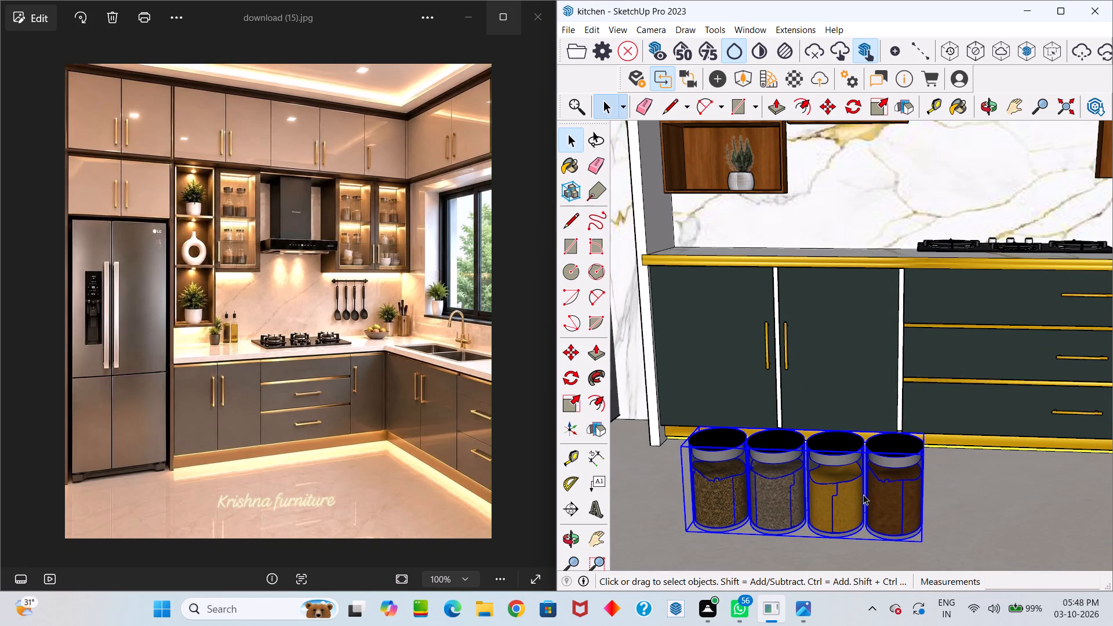
click(951, 489)
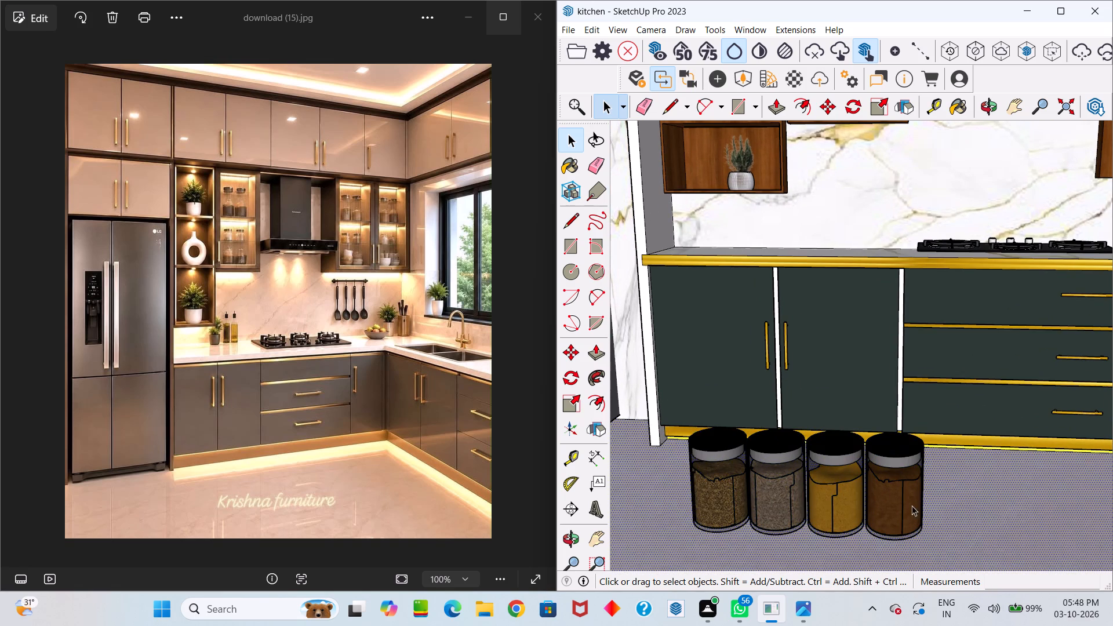
click(908, 500)
right_click(908, 499)
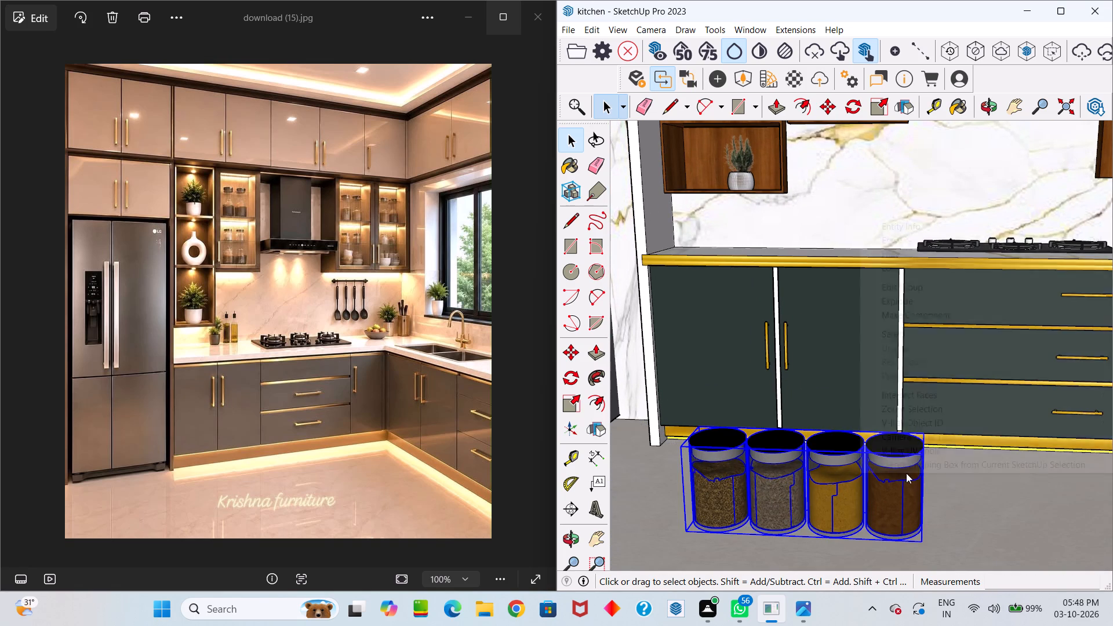
right_click(906, 473)
click(906, 307)
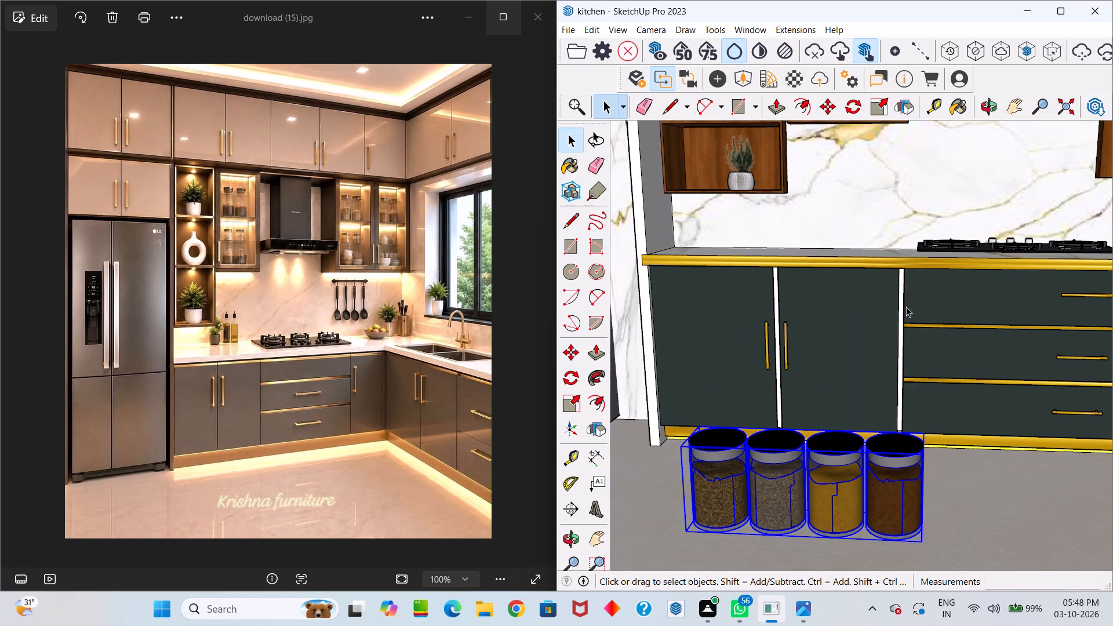
Move the four-jar spice set away from the base cabinets onto the open kitchen floor.
scroll(930, 481, up, 3)
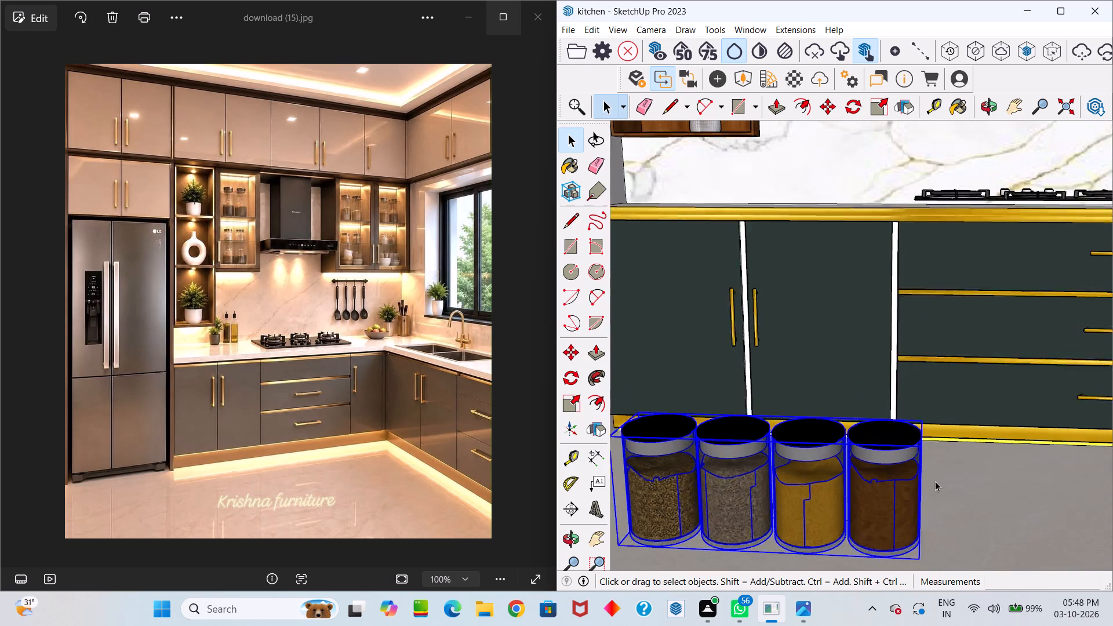
scroll(935, 481, up, 2)
scroll(936, 482, down, 6)
drag(940, 485, 940, 557)
middle_drag(934, 510, 945, 587)
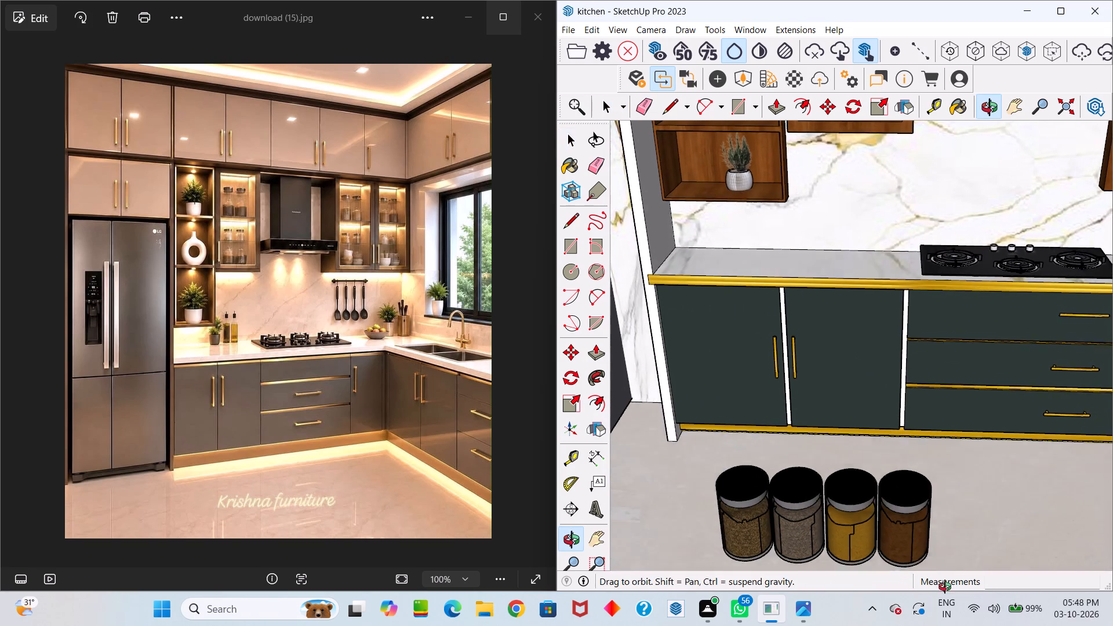
middle_drag(945, 587, 944, 586)
click(914, 534)
key(m)
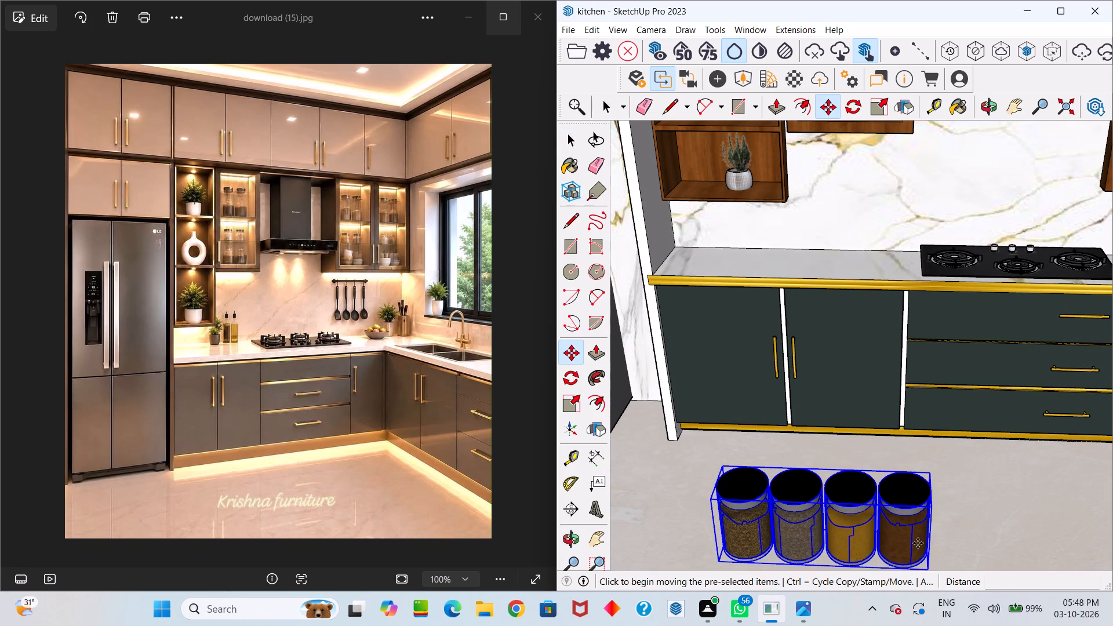
click(929, 507)
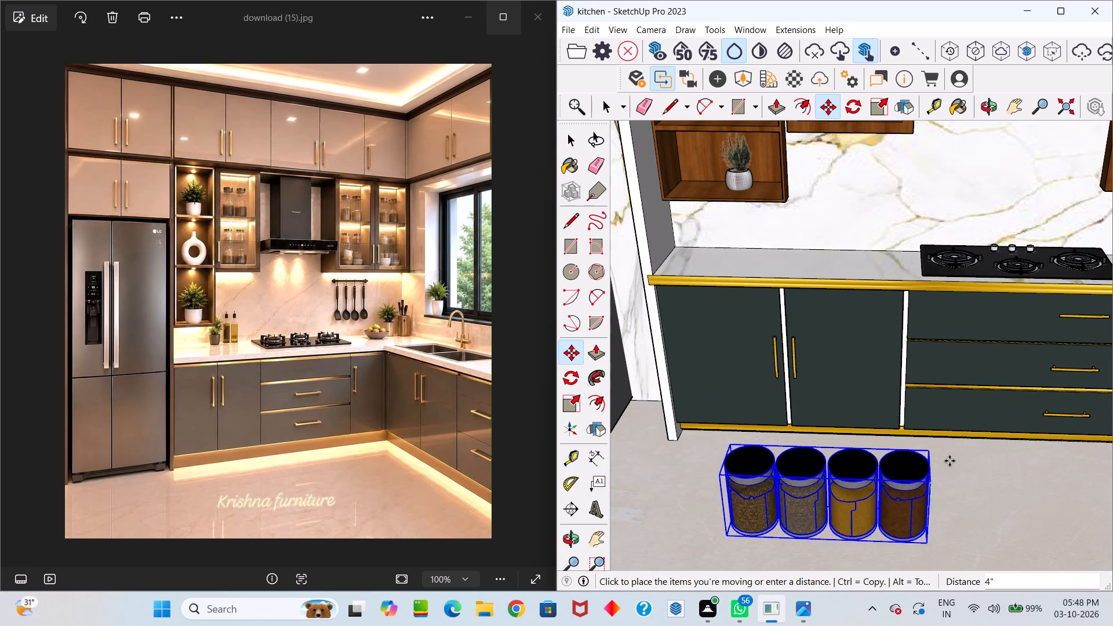
scroll(963, 291, down, 6)
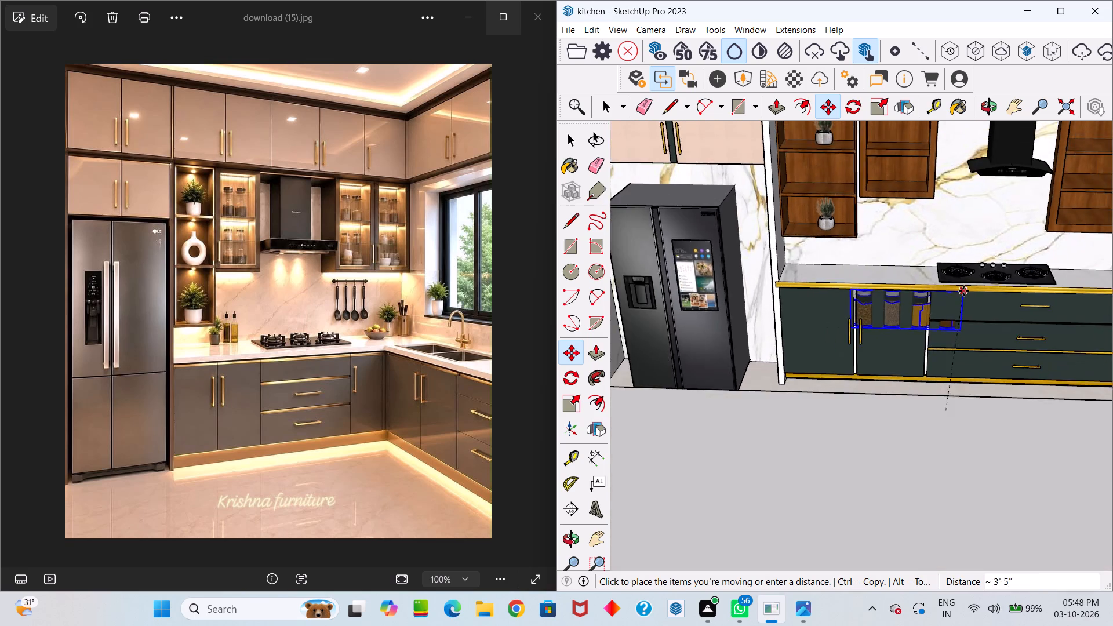
scroll(963, 291, down, 6)
scroll(977, 275, up, 5)
middle_drag(987, 285, 990, 407)
scroll(972, 330, down, 6)
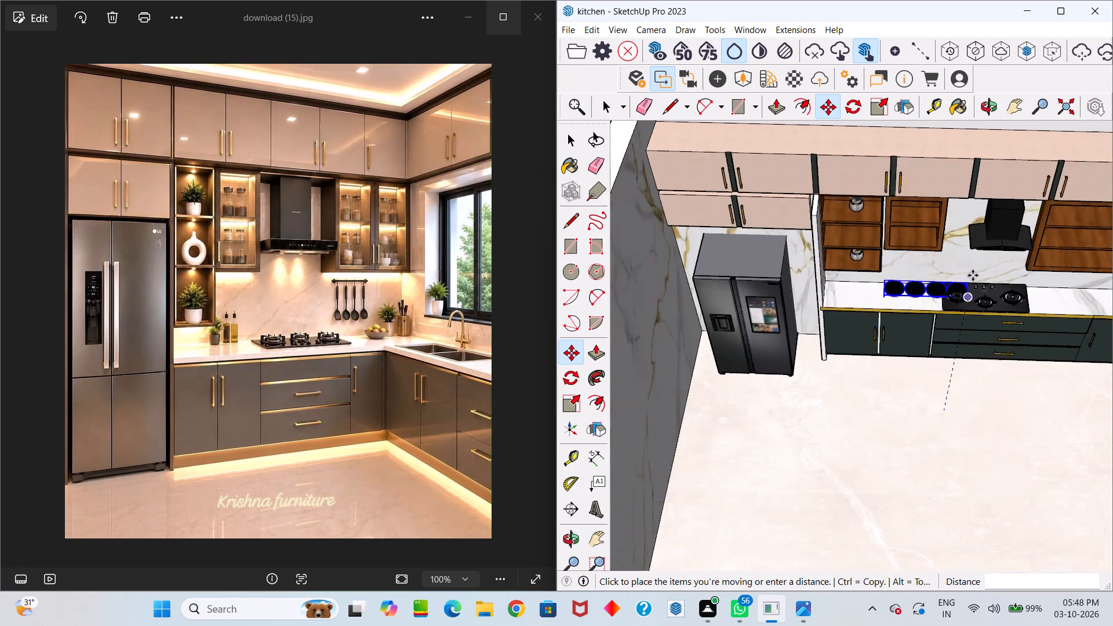
scroll(973, 275, down, 1)
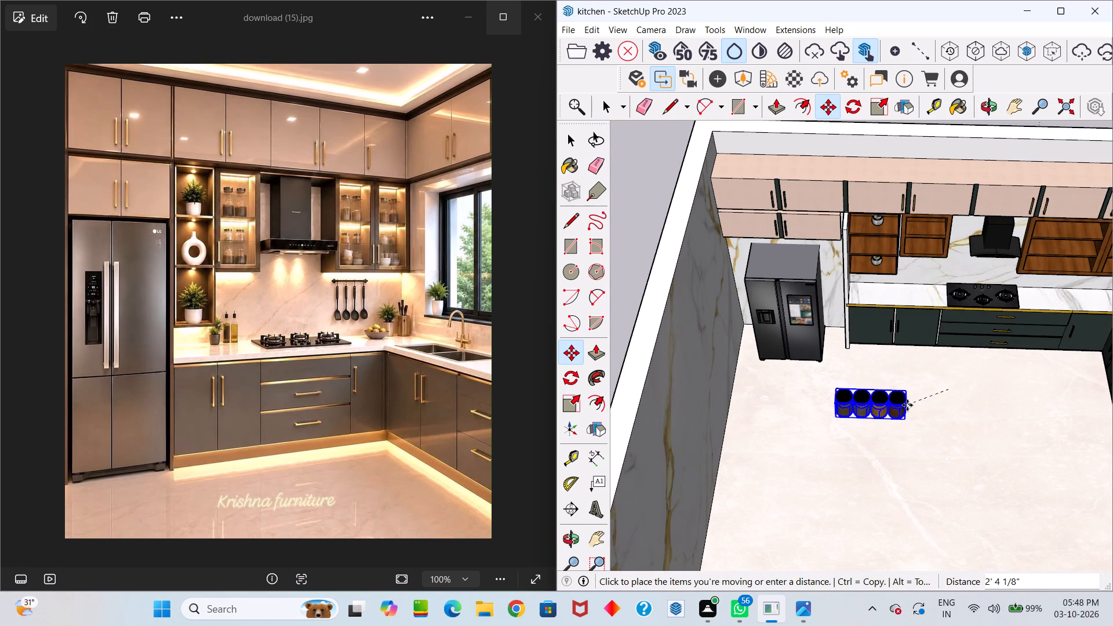
click(925, 411)
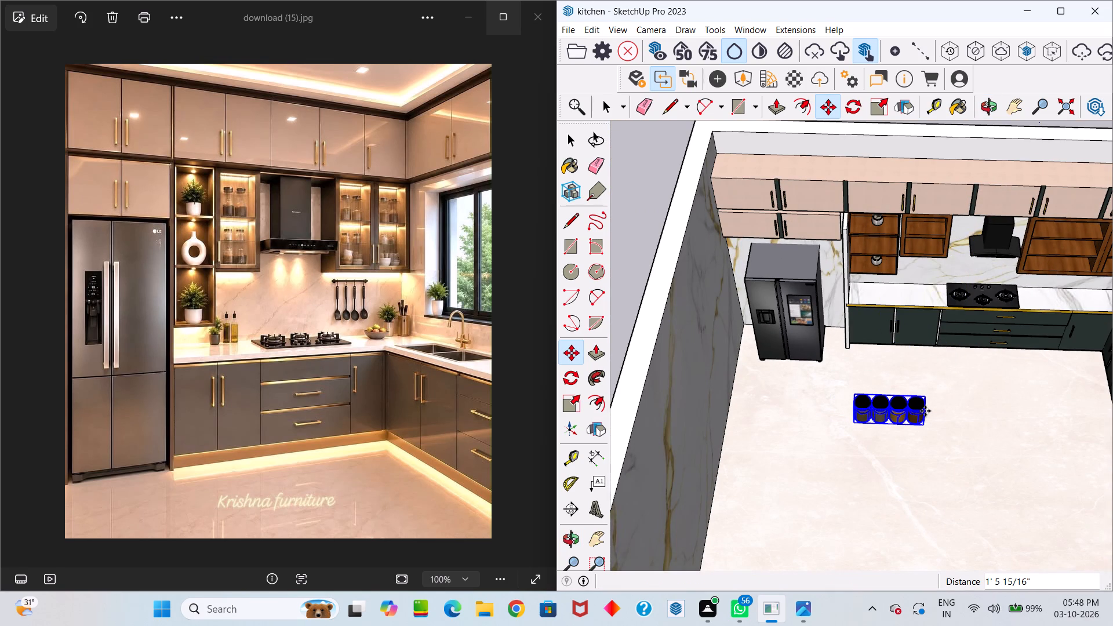
Scale the spice jar set down uniformly from a corner on the floor.
key(s)
scroll(921, 411, up, 18)
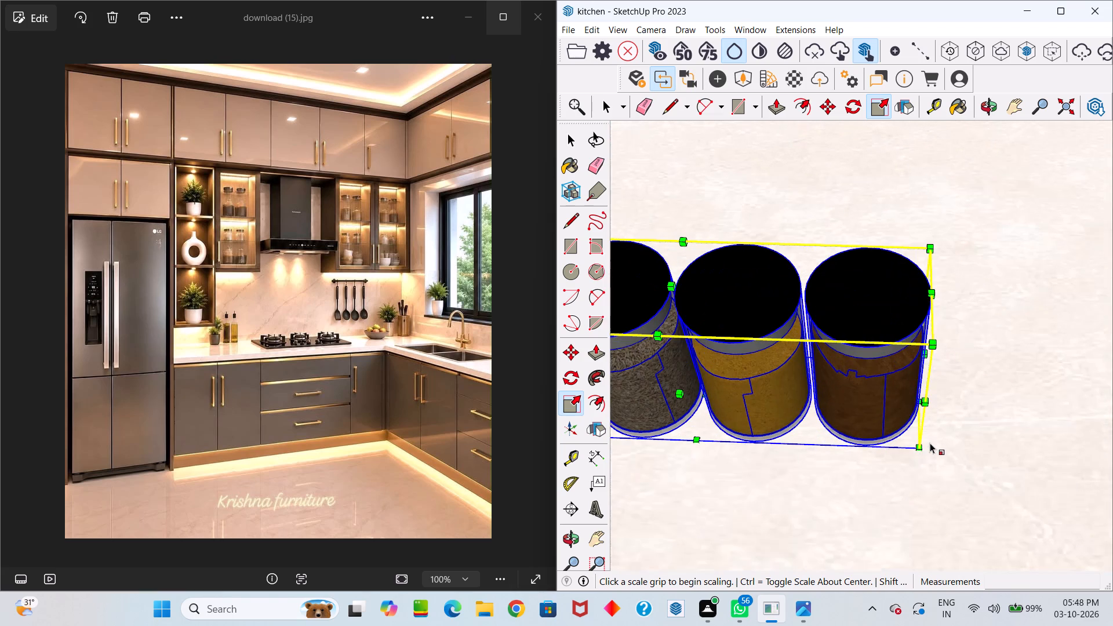
click(918, 449)
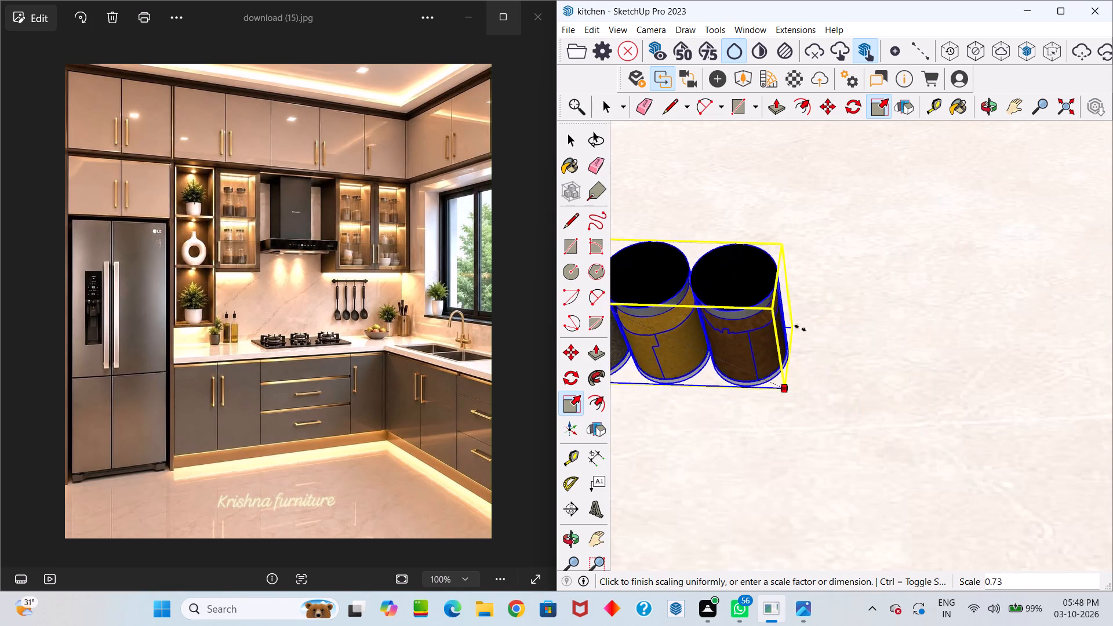
click(743, 308)
scroll(743, 308, down, 13)
middle_drag(759, 305, 930, 352)
drag(757, 305, 930, 352)
scroll(930, 352, down, 3)
key(space)
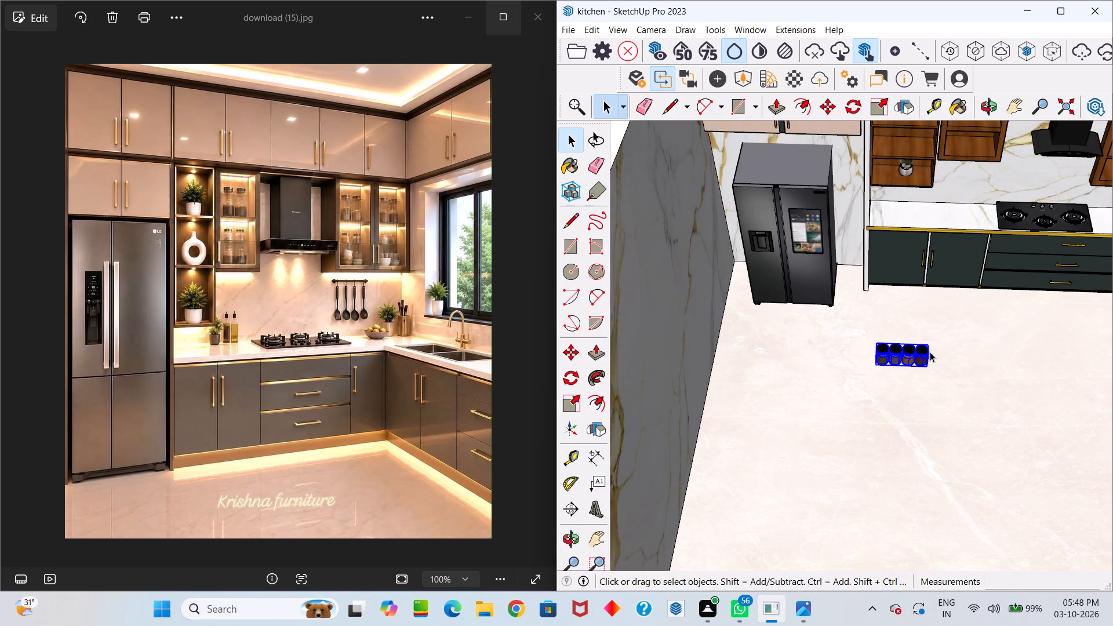
Move the spice jar set from the floor into the lower compartment of the brown wall cabinet beside the open shelves.
scroll(930, 352, up, 10)
middle_drag(930, 352, 816, 326)
drag(852, 329, 816, 326)
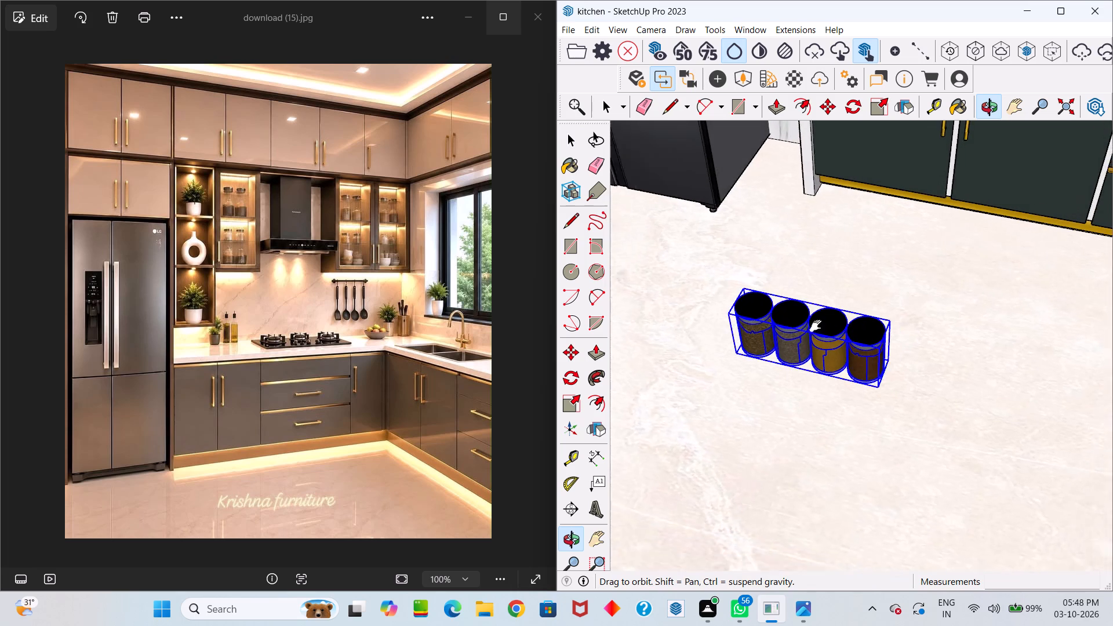
middle_drag(816, 326, 799, 327)
drag(816, 326, 799, 327)
middle_drag(825, 326, 891, 375)
scroll(876, 403, up, 1)
scroll(876, 403, down, 12)
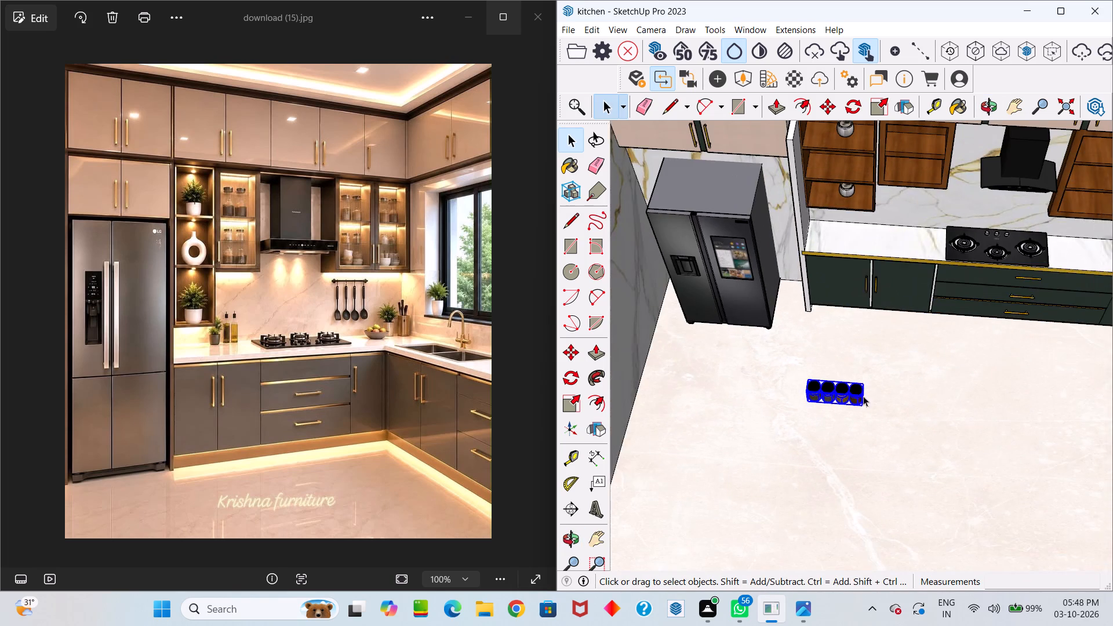
middle_drag(888, 387, 954, 318)
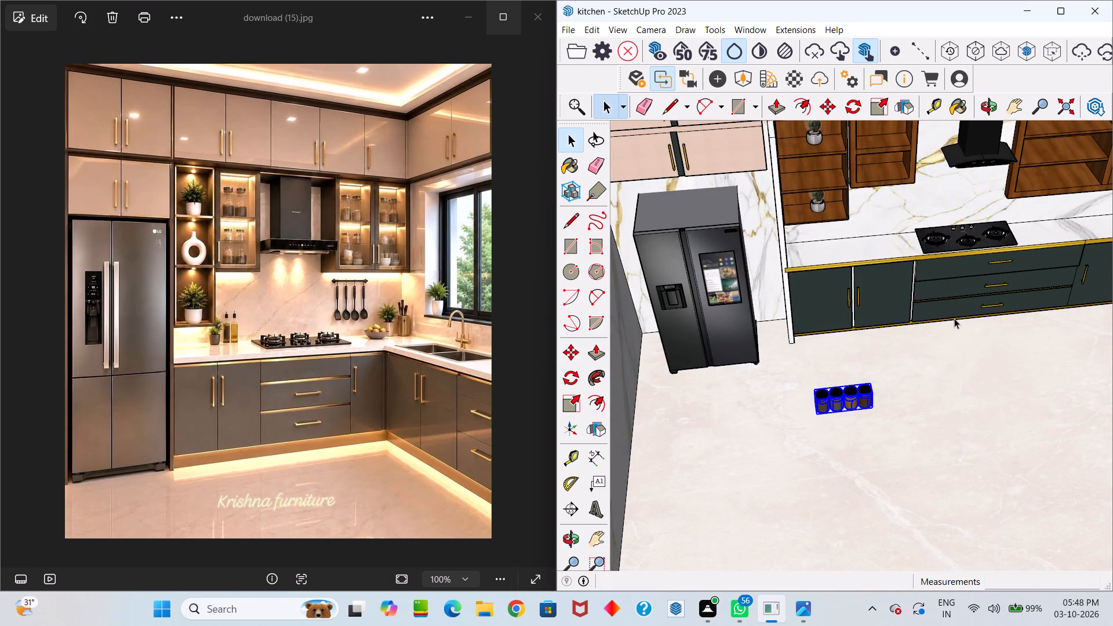
middle_drag(954, 318, 957, 414)
drag(947, 319, 957, 414)
middle_drag(946, 403, 849, 300)
scroll(840, 501, up, 4)
key(m)
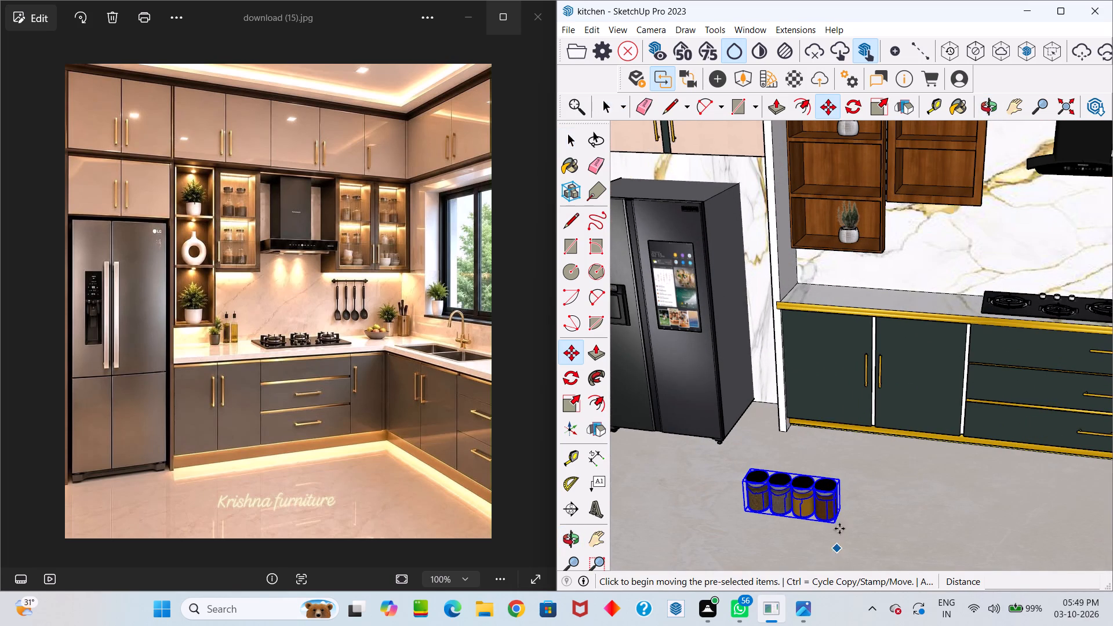
click(833, 491)
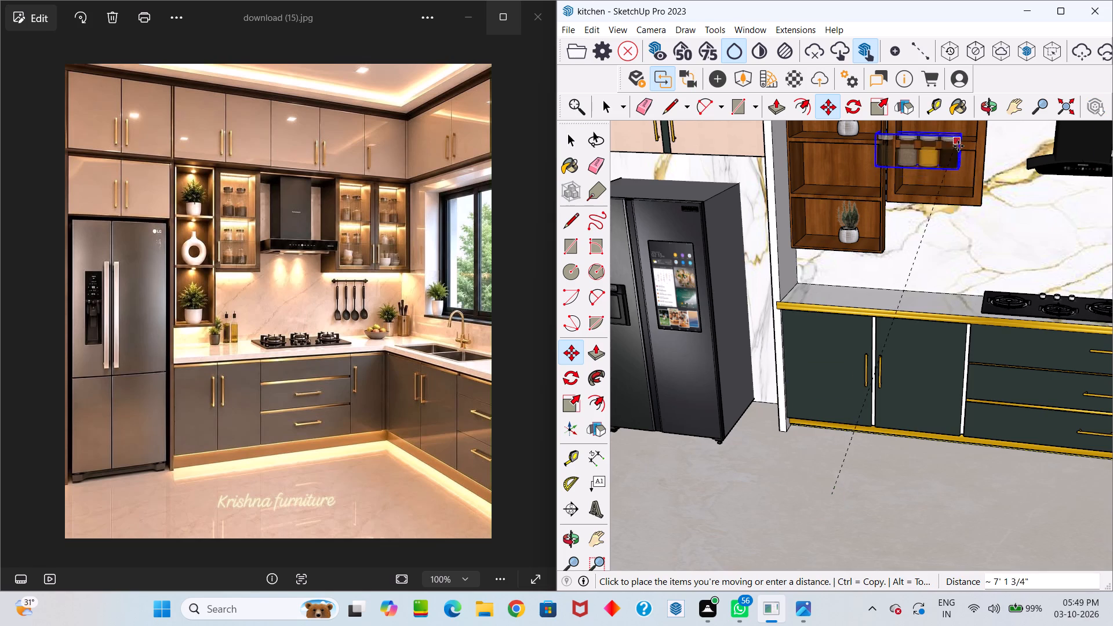
scroll(959, 147, down, 3)
middle_drag(961, 173, 958, 319)
scroll(958, 318, down, 19)
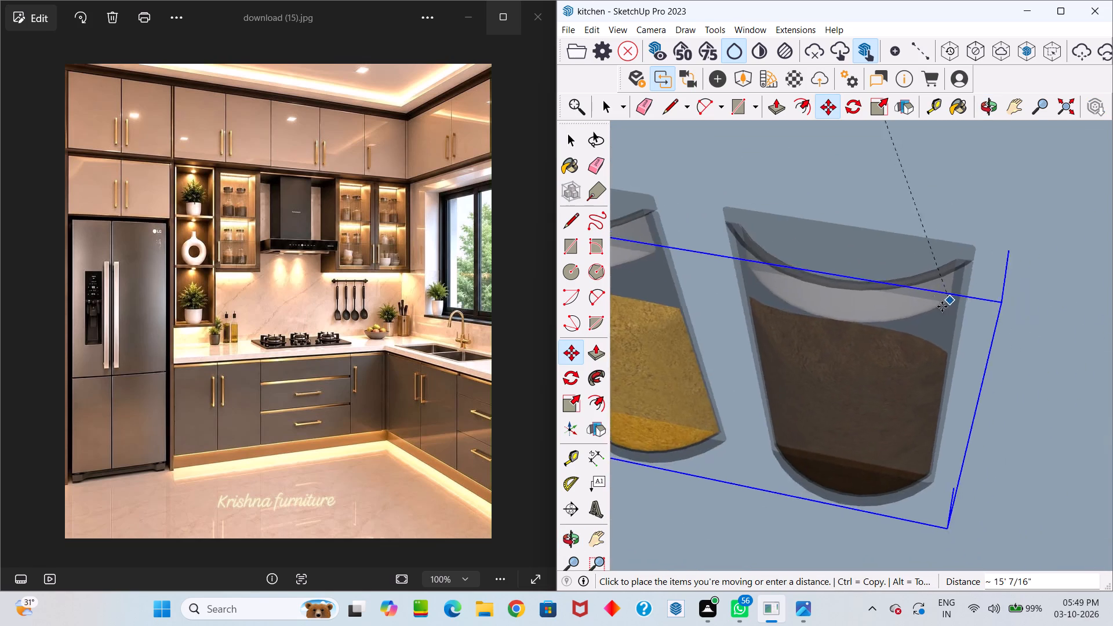
scroll(942, 307, down, 20)
scroll(942, 307, down, 20)
scroll(942, 307, down, 12)
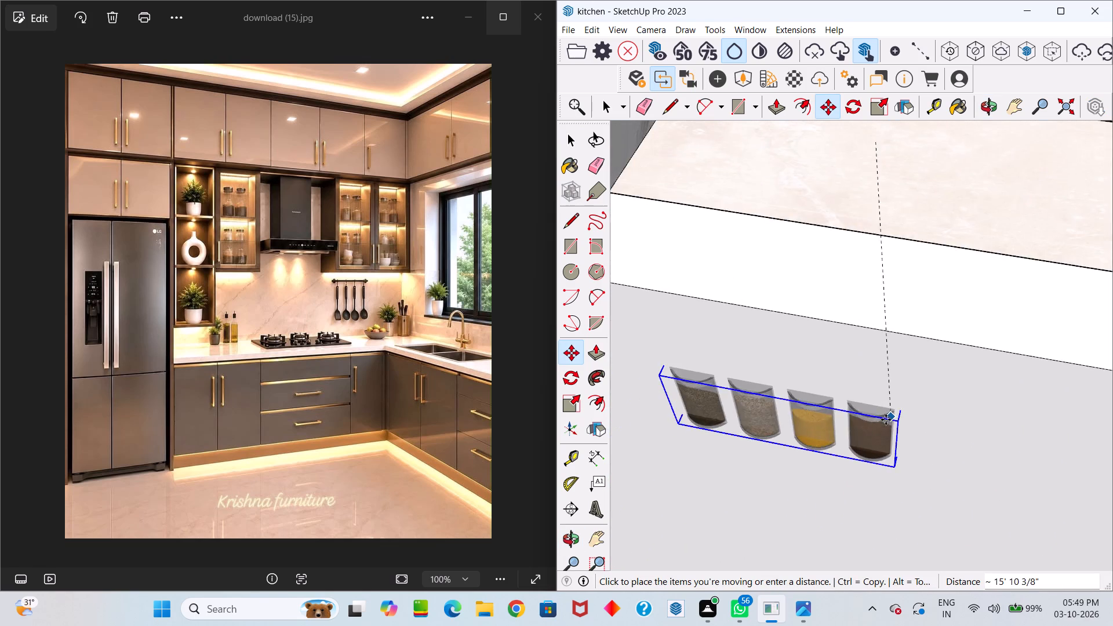
scroll(886, 420, down, 14)
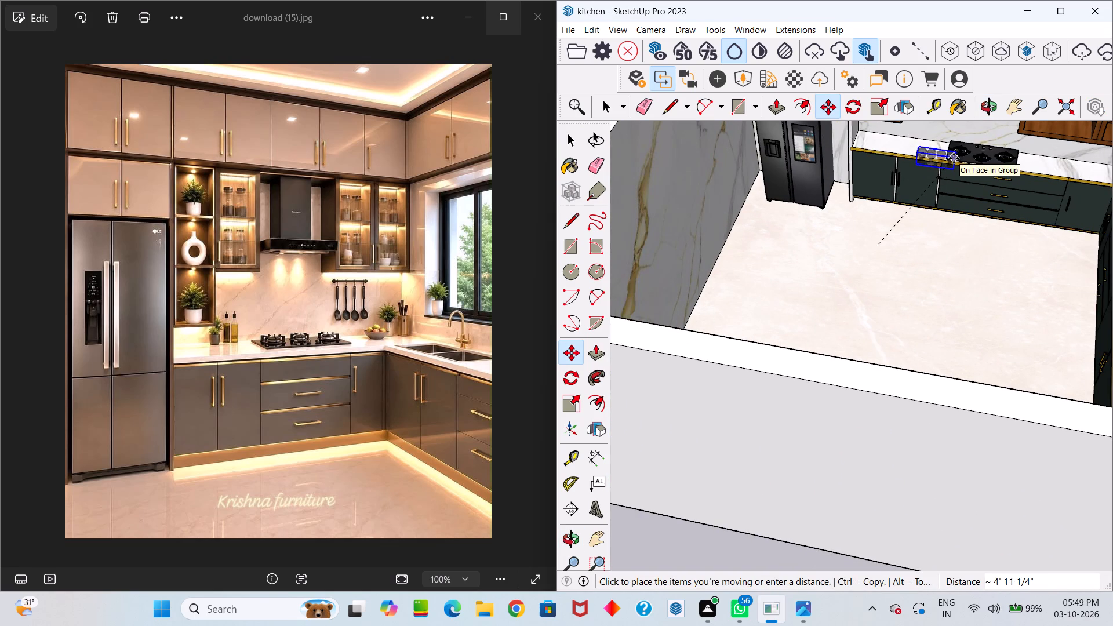
middle_drag(954, 158, 878, 379)
drag(954, 158, 878, 379)
scroll(878, 379, up, 1)
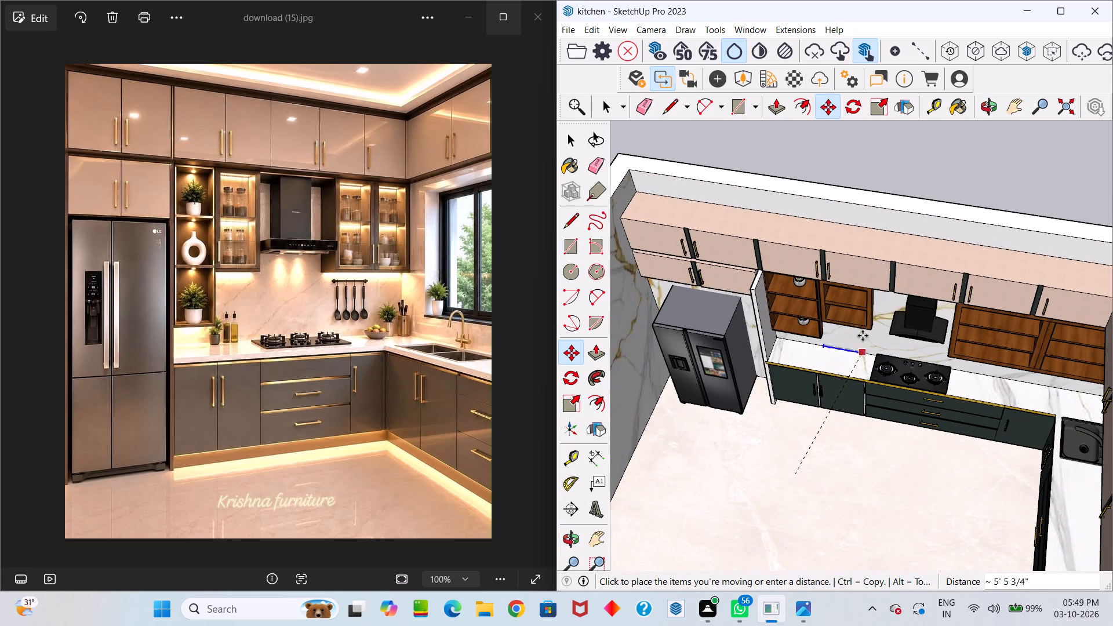
scroll(867, 311, up, 11)
middle_drag(848, 279, 875, 264)
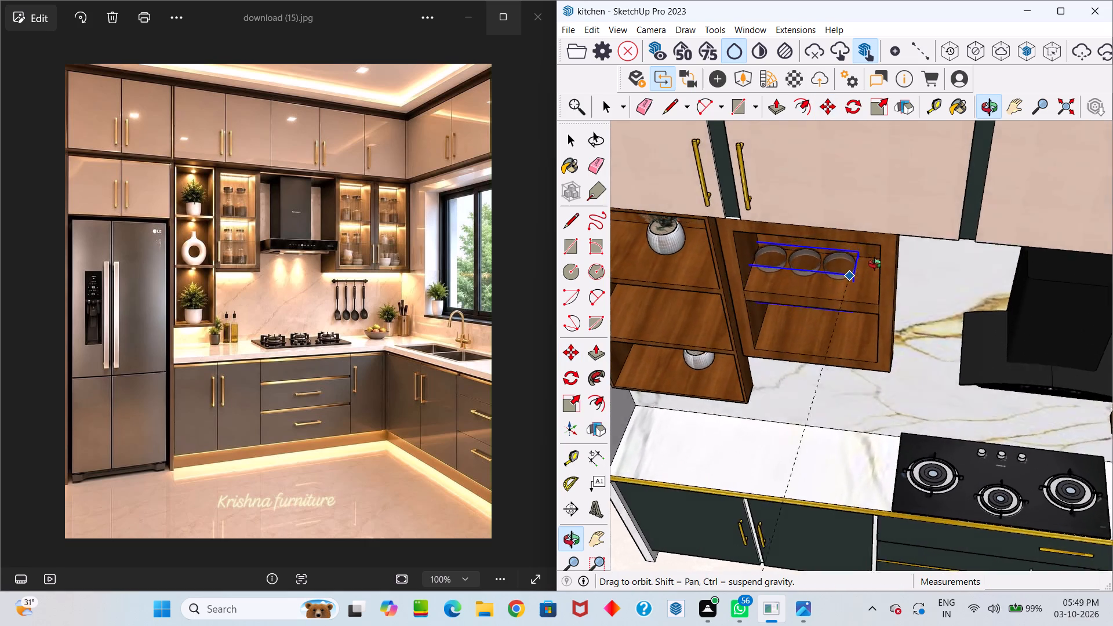
middle_drag(875, 264, 901, 89)
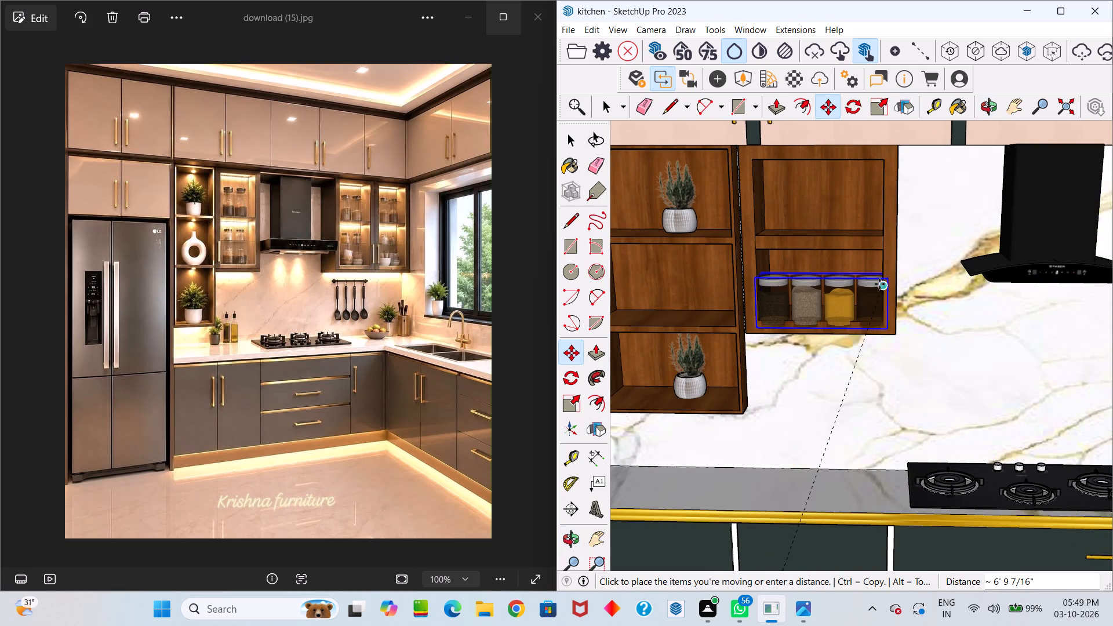
click(881, 271)
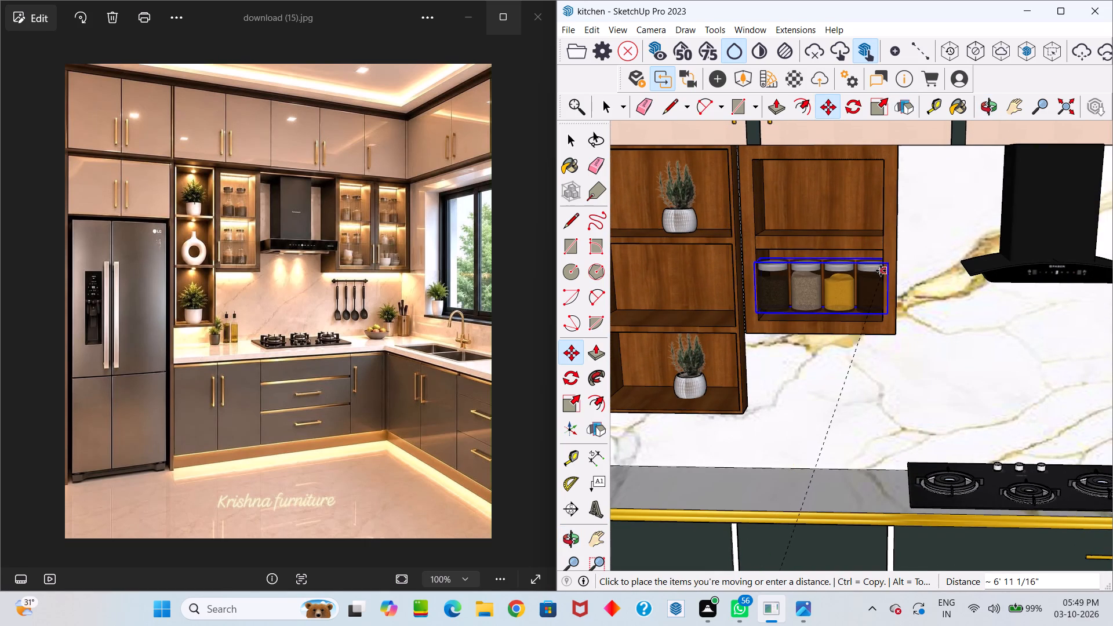
Scale the spice jar set down uniformly twice, by about 0.83 and then 0.85, to fit the cabinet compartment.
key(s)
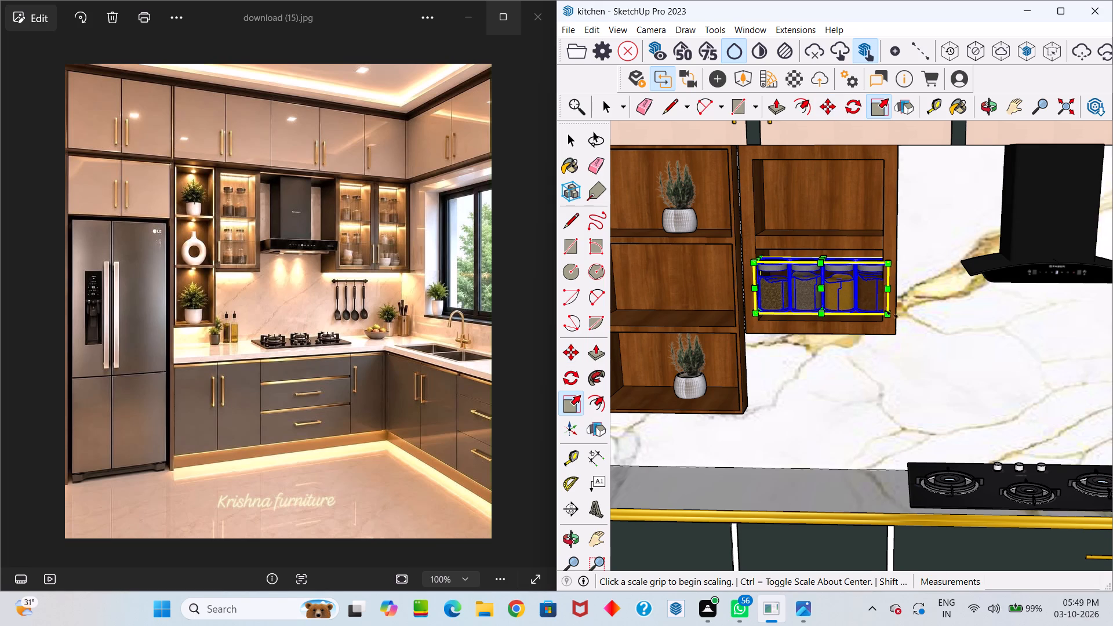
drag(888, 313, 865, 303)
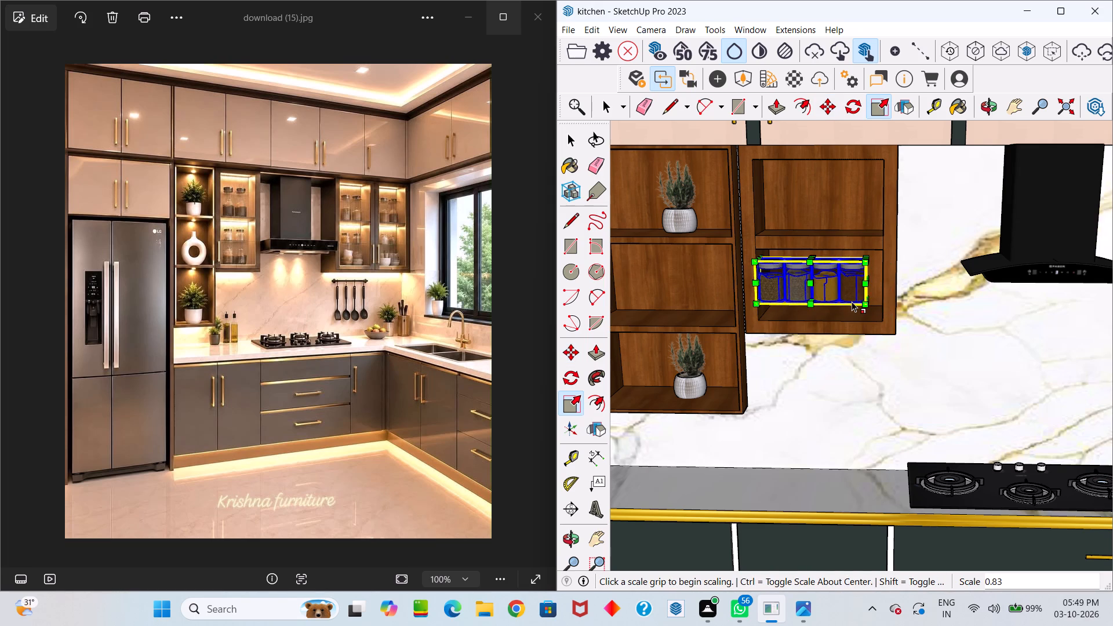
middle_drag(841, 304, 932, 401)
drag(846, 310, 932, 401)
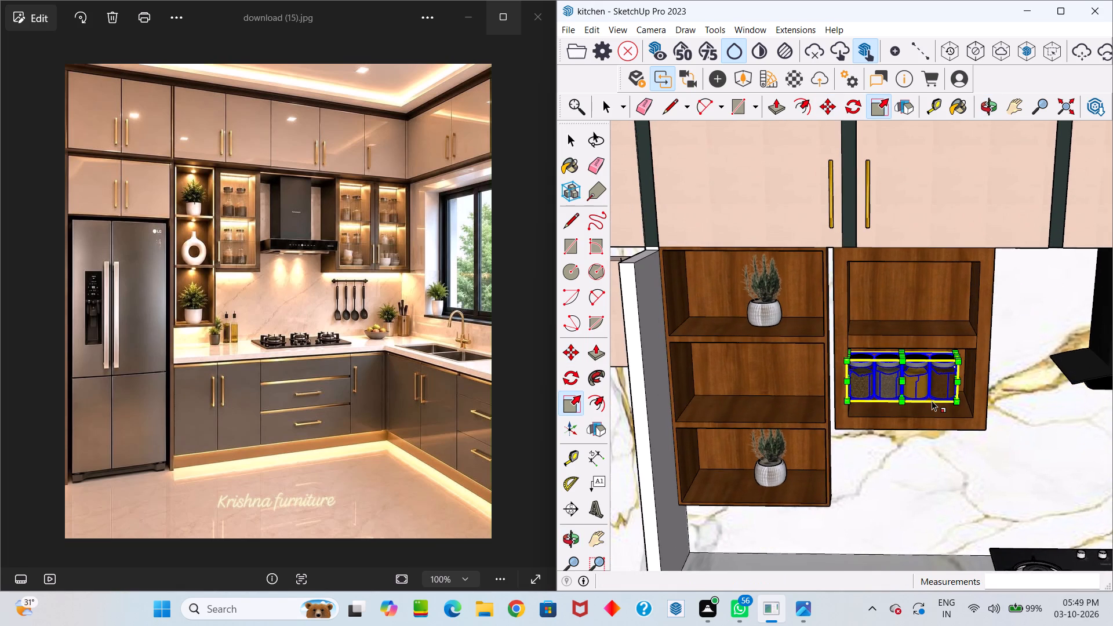
middle_drag(932, 401, 857, 377)
scroll(838, 410, up, 7)
click(850, 387)
click(887, 394)
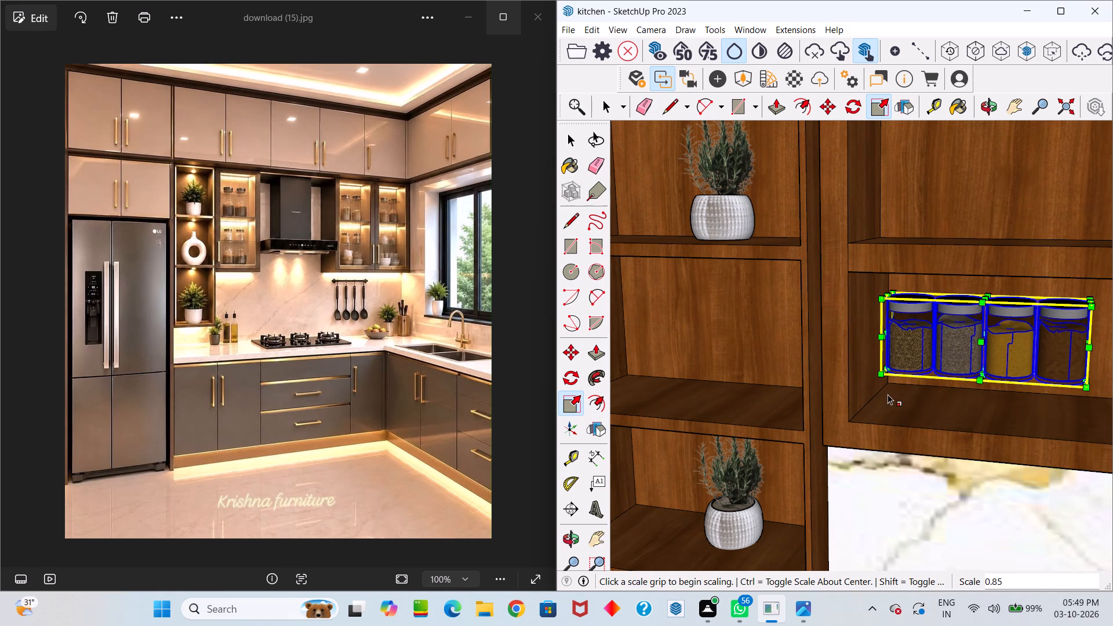
click(889, 391)
key(space)
Move the spice jar set down onto the base of the wall cabinet's lower compartment.
middle_drag(994, 414, 1001, 496)
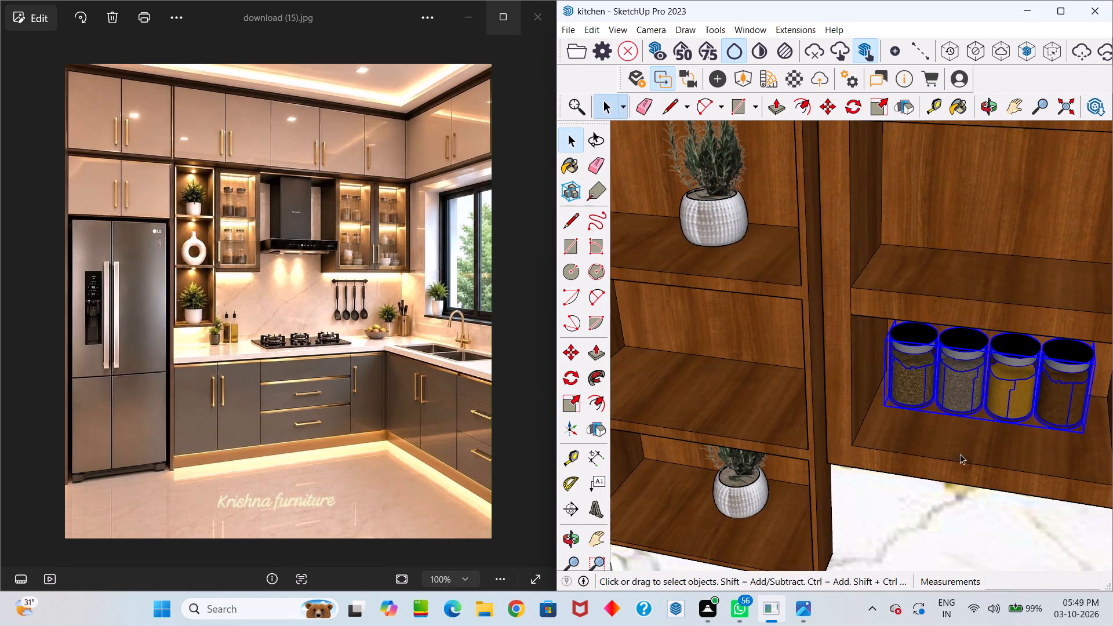
scroll(961, 448, down, 4)
scroll(1026, 449, up, 5)
key(m)
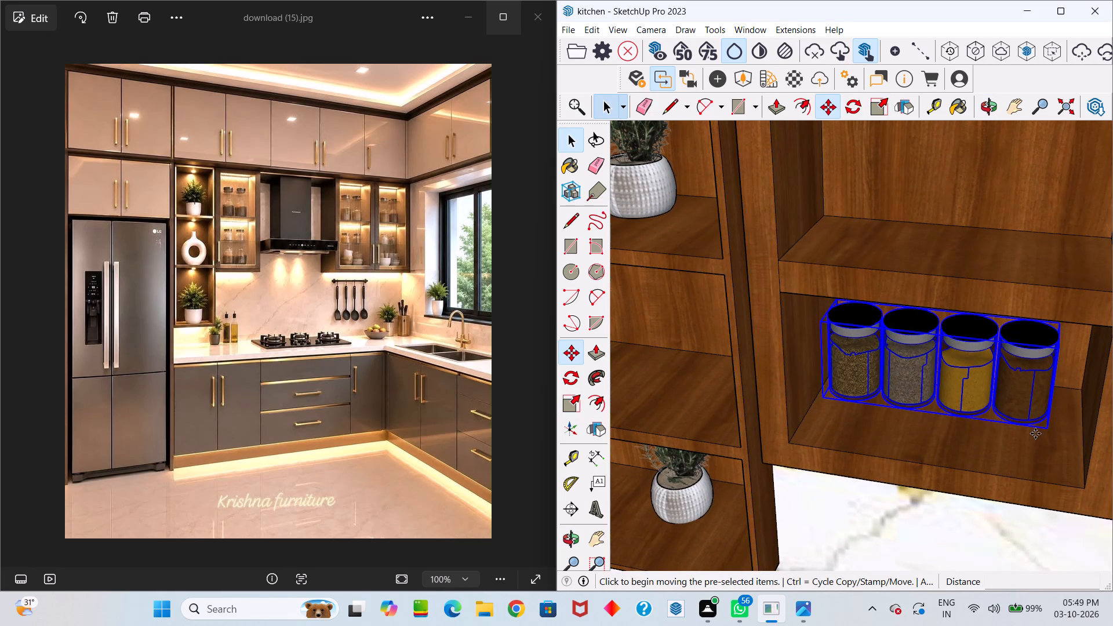
click(1053, 430)
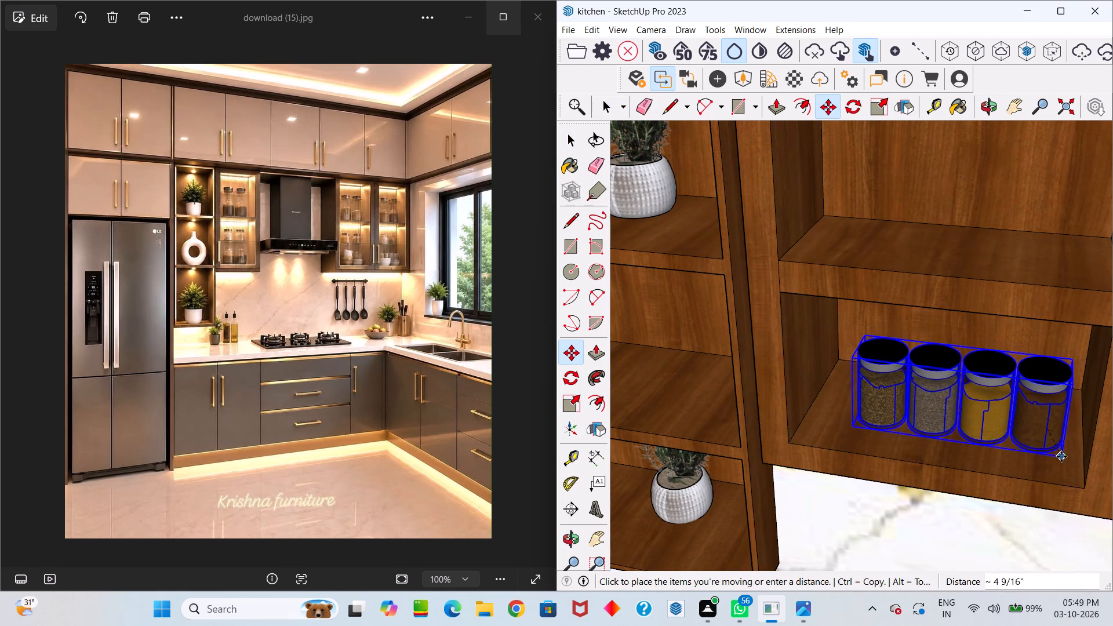
click(1058, 452)
middle_drag(1061, 430, 1053, 377)
scroll(1070, 378, down, 2)
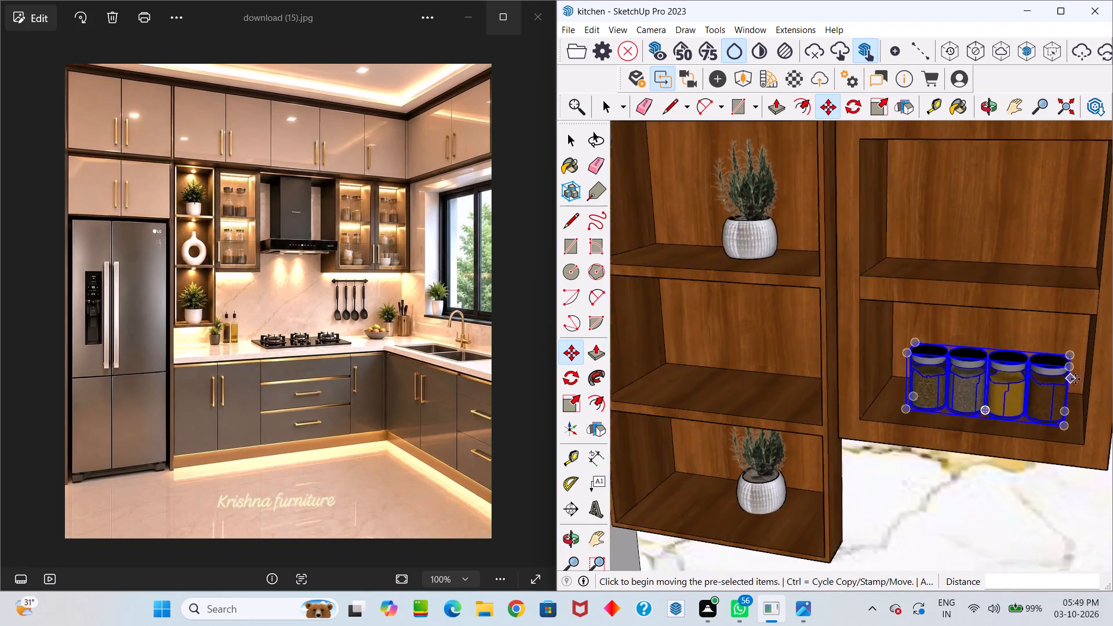
scroll(1075, 379, down, 7)
middle_drag(1083, 387, 1038, 346)
drag(1038, 346, 879, 218)
middle_drag(1038, 346, 879, 218)
middle_drag(903, 244, 989, 334)
key(space)
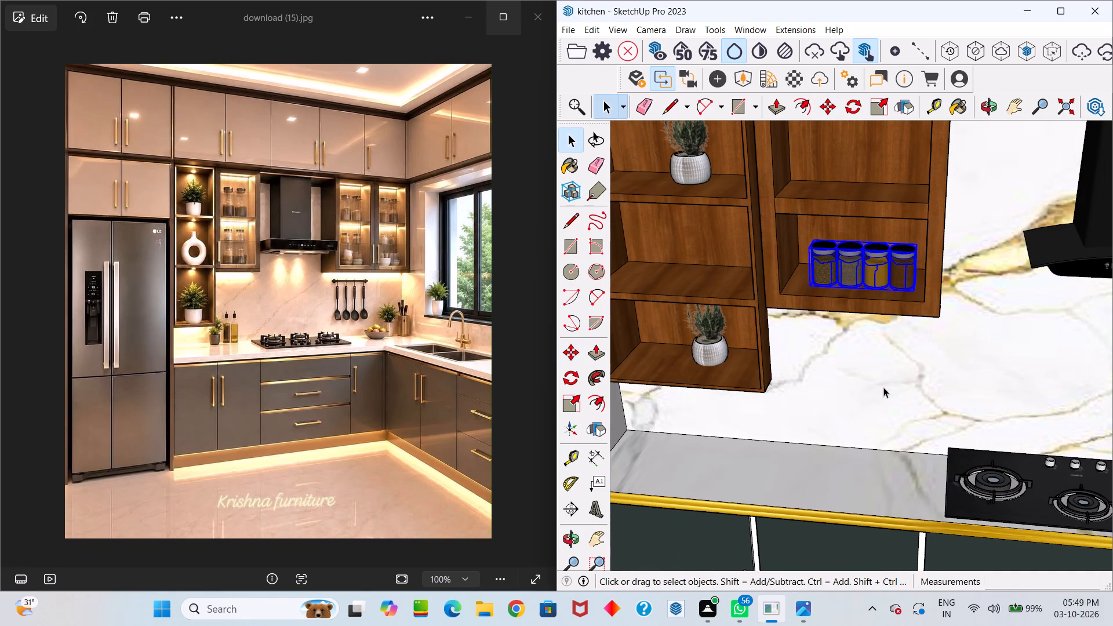
Scale the spice jar set in the wall cabinet's lower compartment up along the green and blue axes to make the jars taller.
click(907, 393)
scroll(908, 394, down, 5)
middle_drag(918, 379, 924, 257)
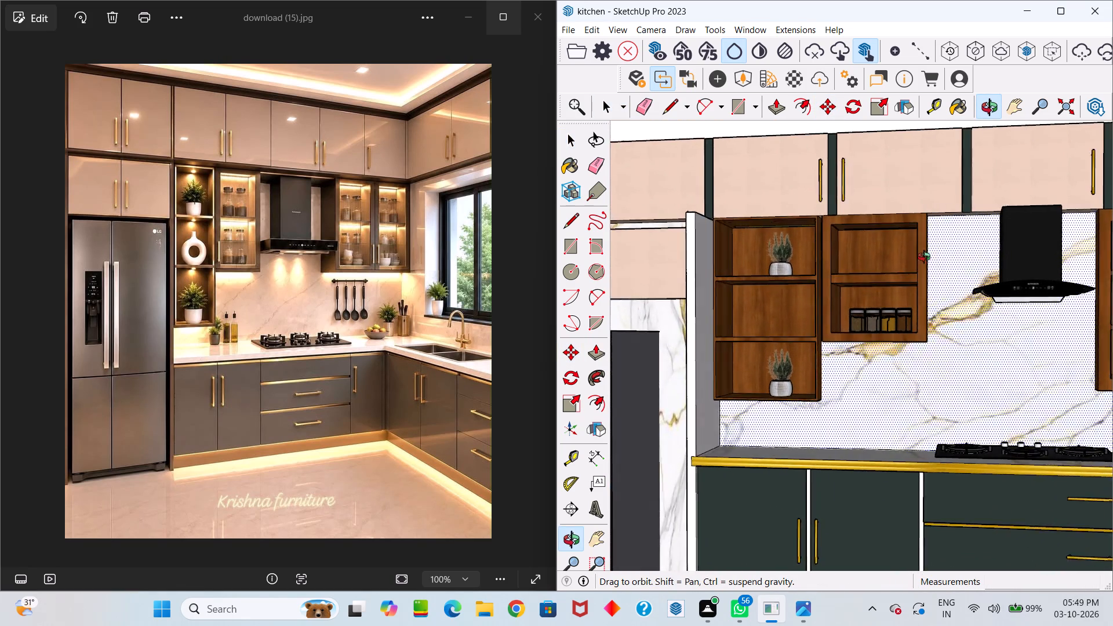
middle_drag(924, 257, 892, 334)
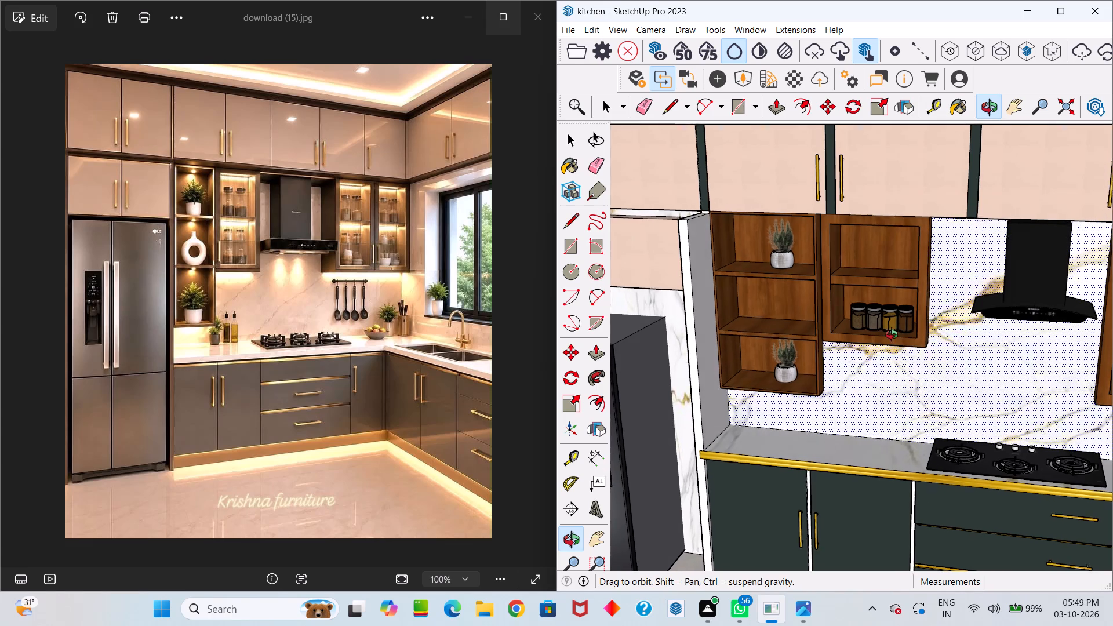
middle_drag(892, 334, 890, 336)
click(890, 317)
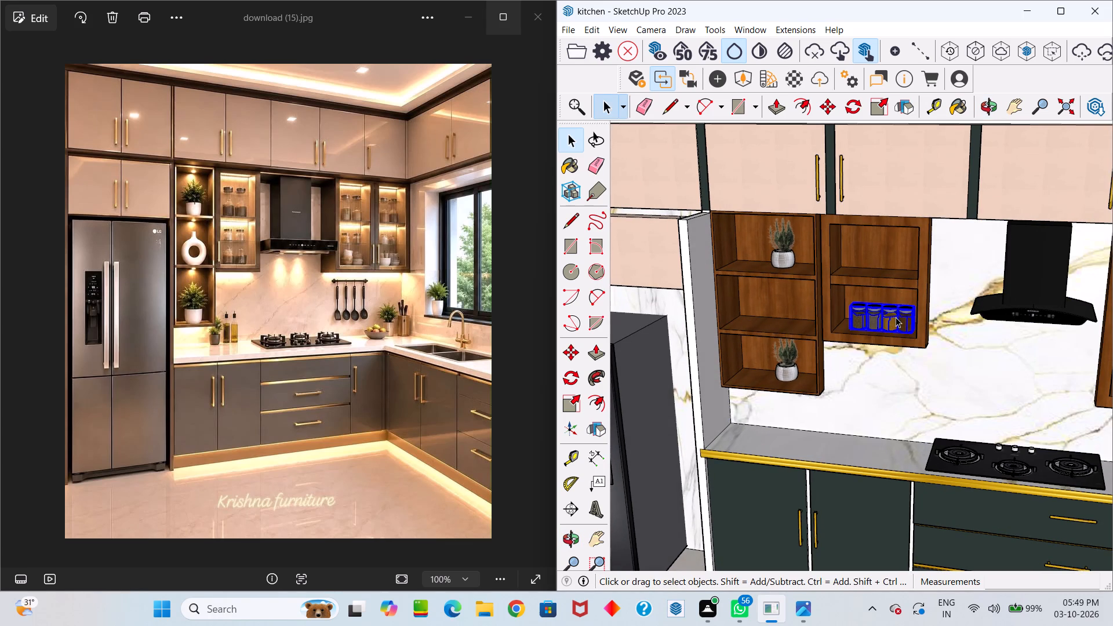
key(s)
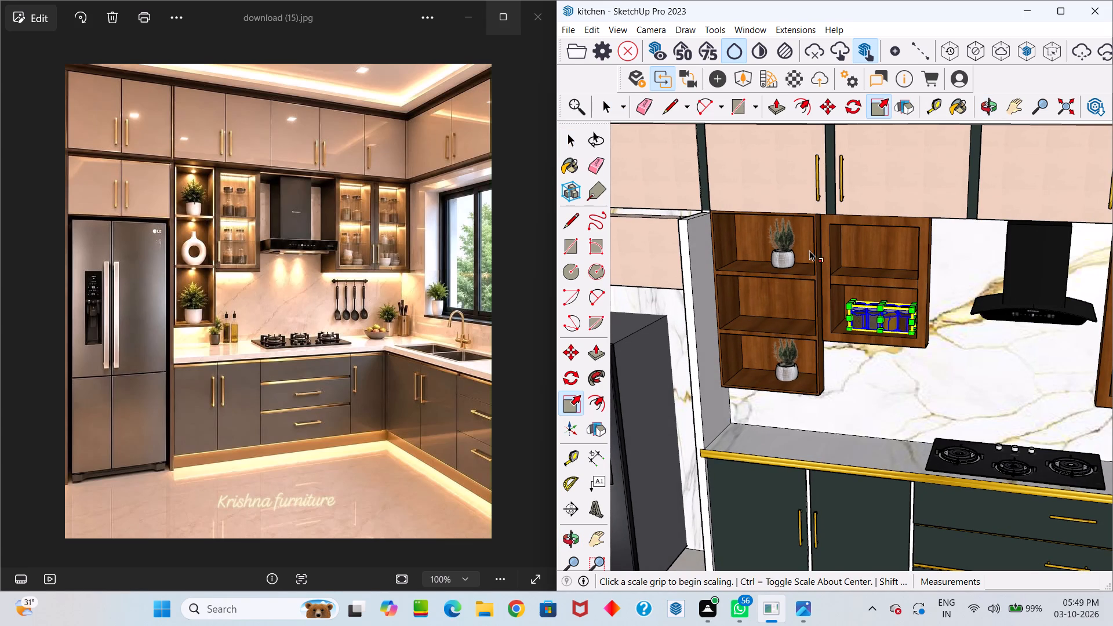
scroll(809, 250, up, 9)
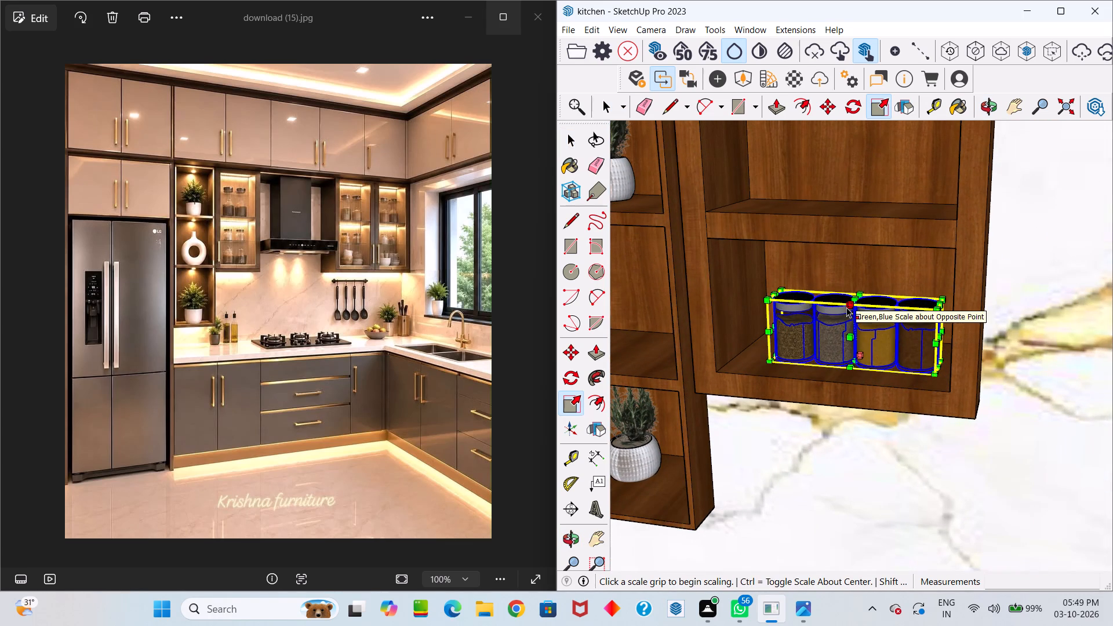
click(846, 307)
click(847, 285)
scroll(847, 285, down, 2)
middle_drag(926, 307, 962, 298)
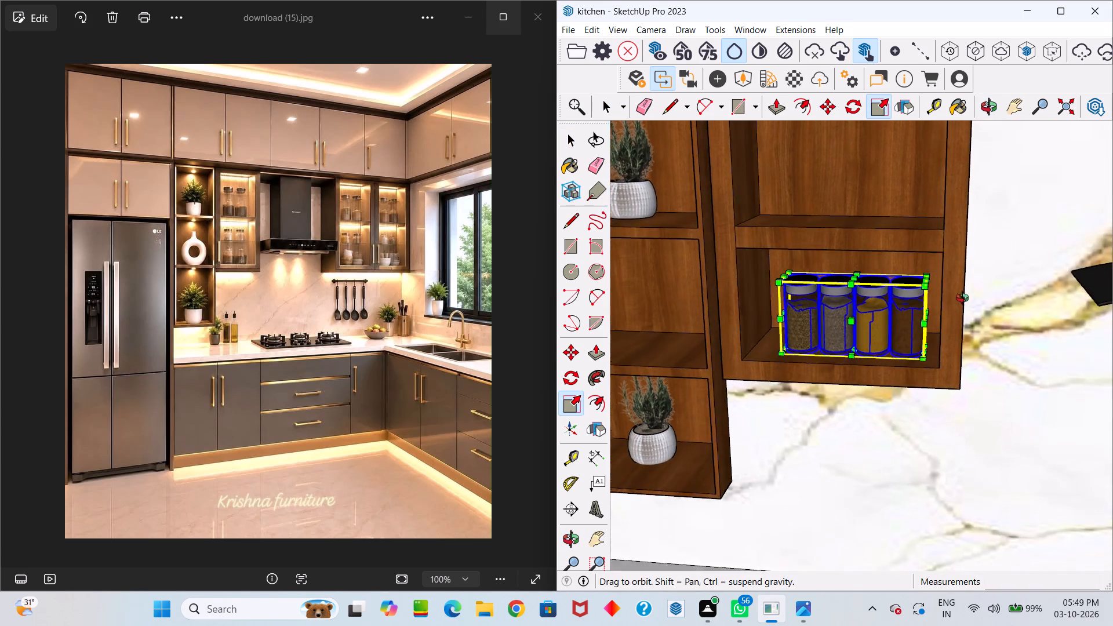
middle_drag(962, 298, 1010, 252)
scroll(984, 264, down, 8)
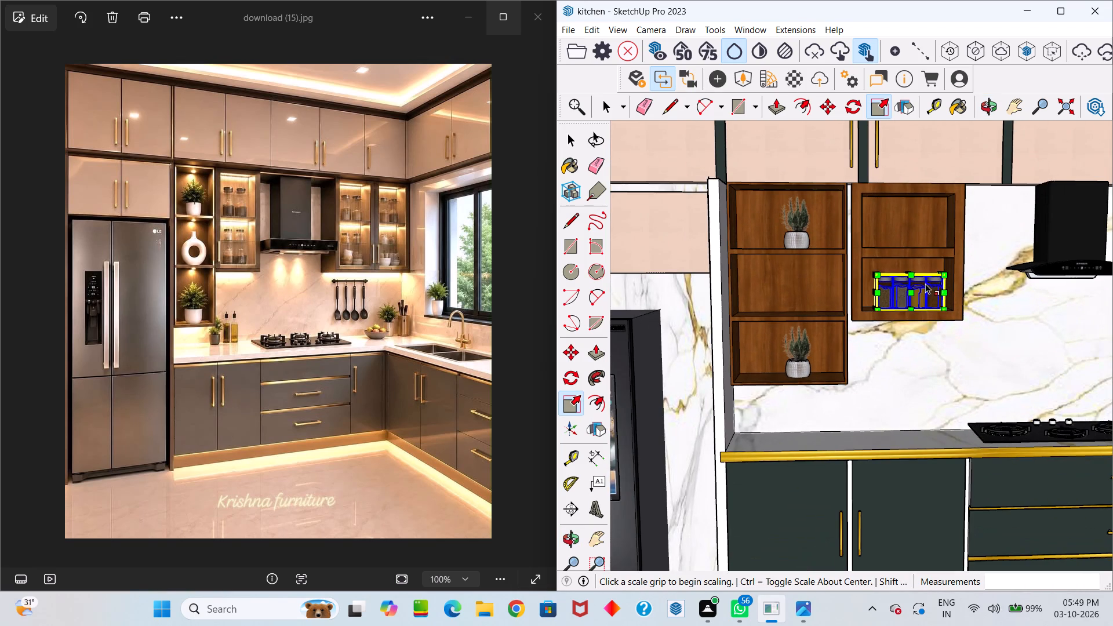
key(space)
middle_drag(880, 304, 874, 340)
click(907, 355)
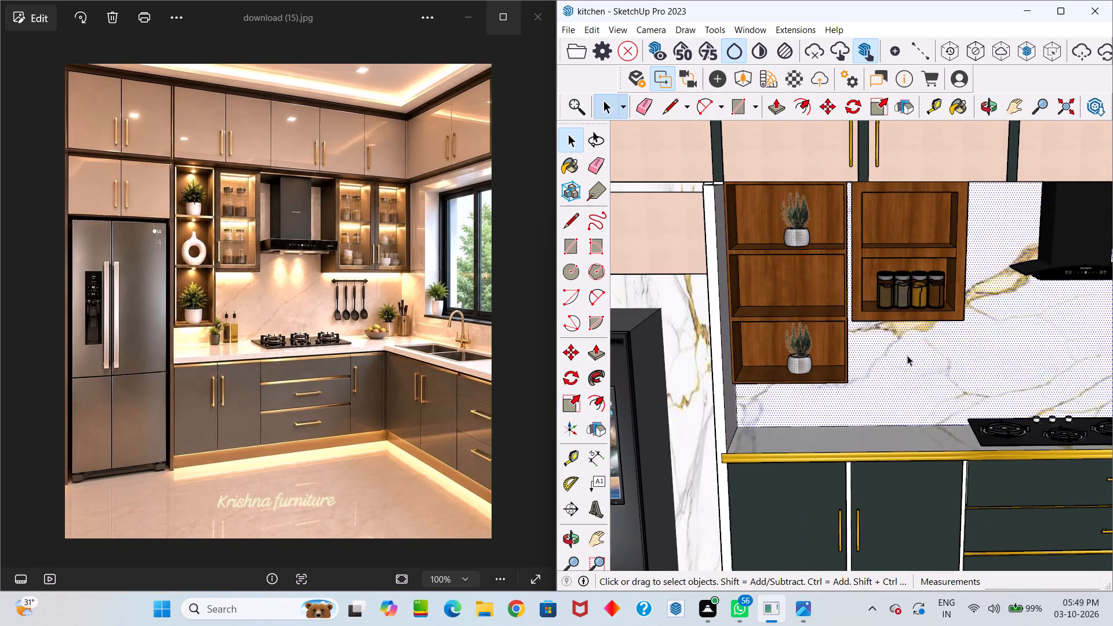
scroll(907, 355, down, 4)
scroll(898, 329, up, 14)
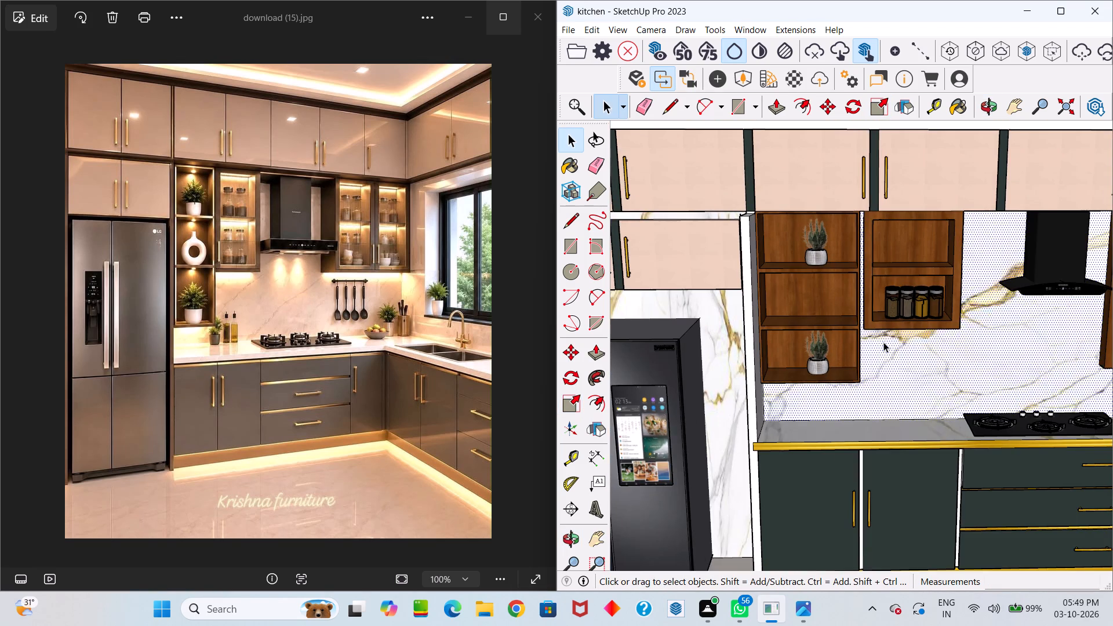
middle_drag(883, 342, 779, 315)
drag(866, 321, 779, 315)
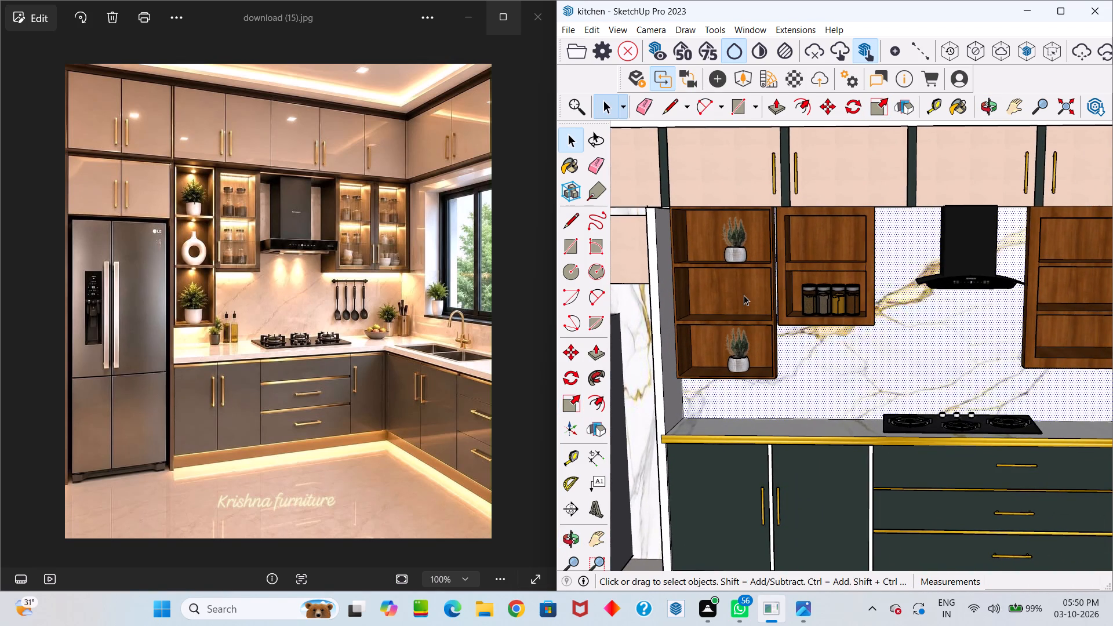